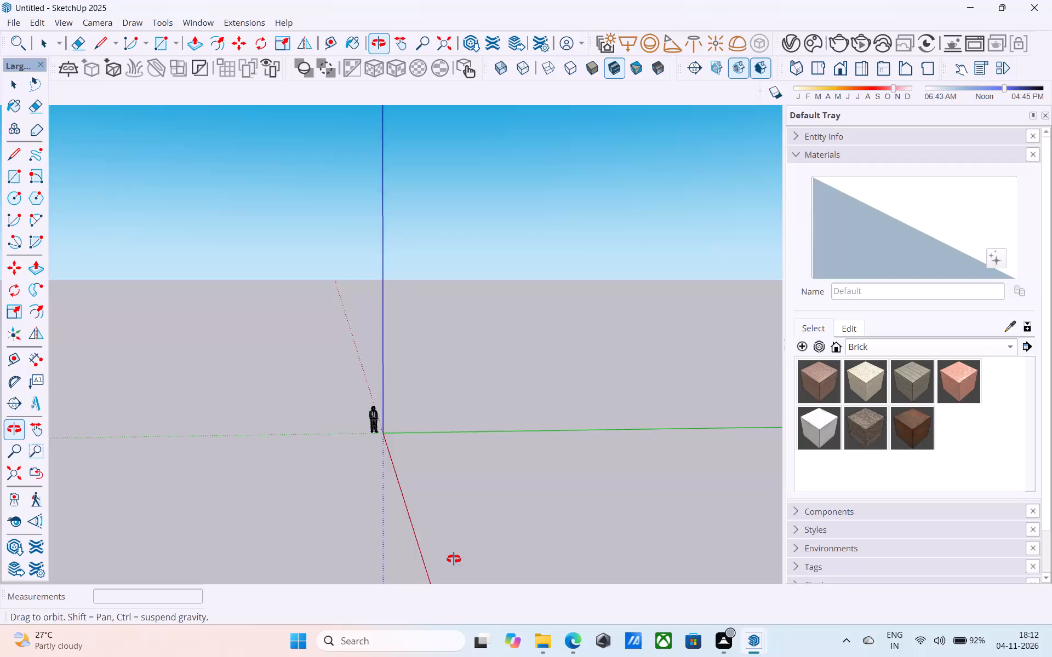
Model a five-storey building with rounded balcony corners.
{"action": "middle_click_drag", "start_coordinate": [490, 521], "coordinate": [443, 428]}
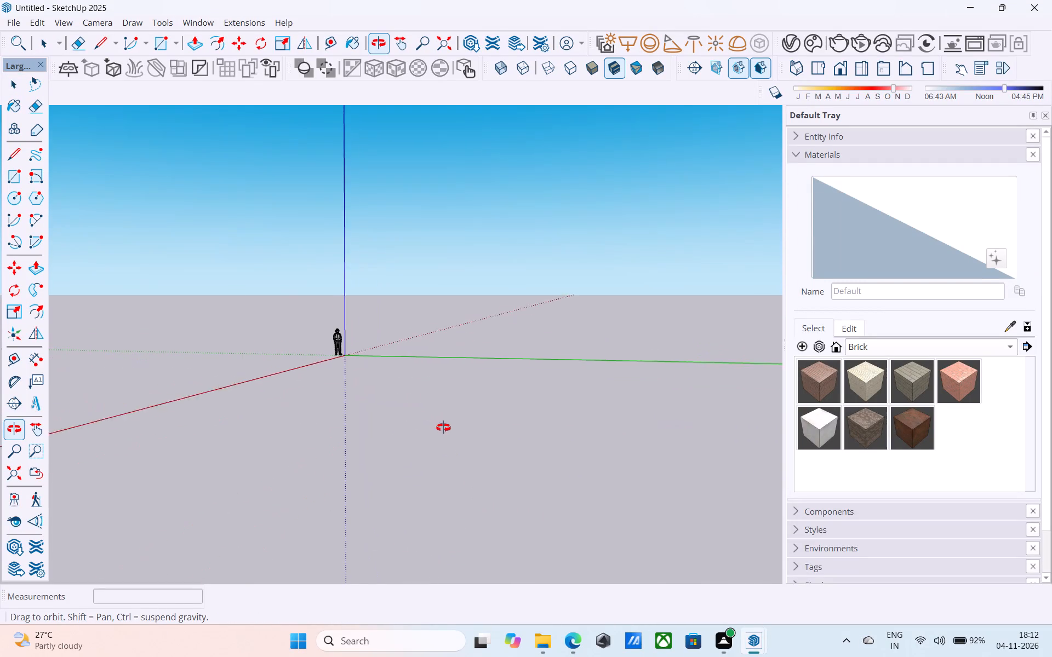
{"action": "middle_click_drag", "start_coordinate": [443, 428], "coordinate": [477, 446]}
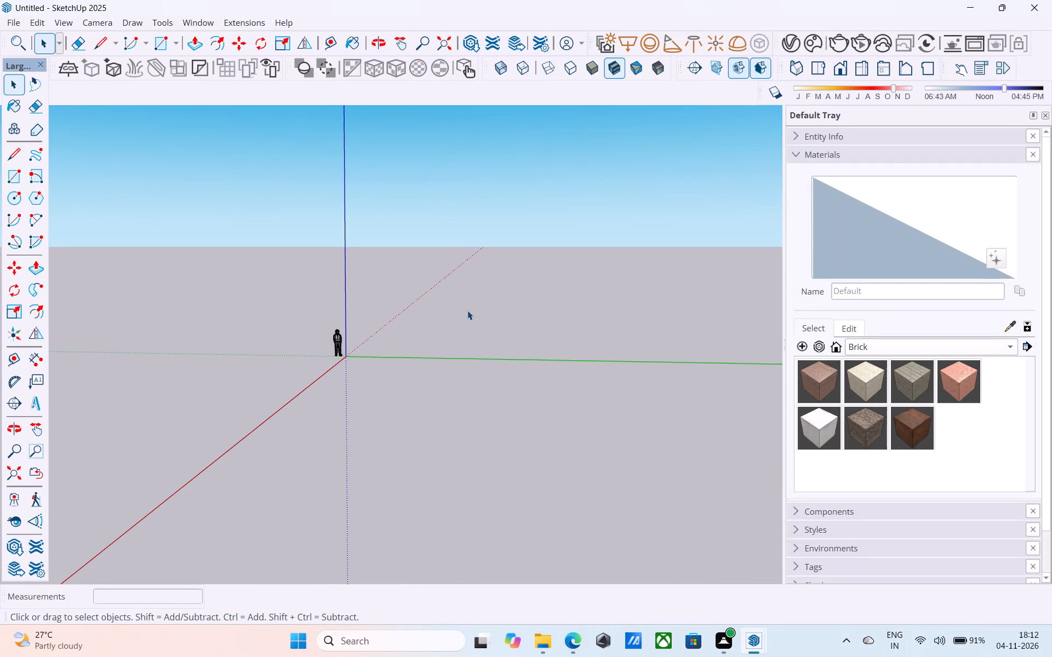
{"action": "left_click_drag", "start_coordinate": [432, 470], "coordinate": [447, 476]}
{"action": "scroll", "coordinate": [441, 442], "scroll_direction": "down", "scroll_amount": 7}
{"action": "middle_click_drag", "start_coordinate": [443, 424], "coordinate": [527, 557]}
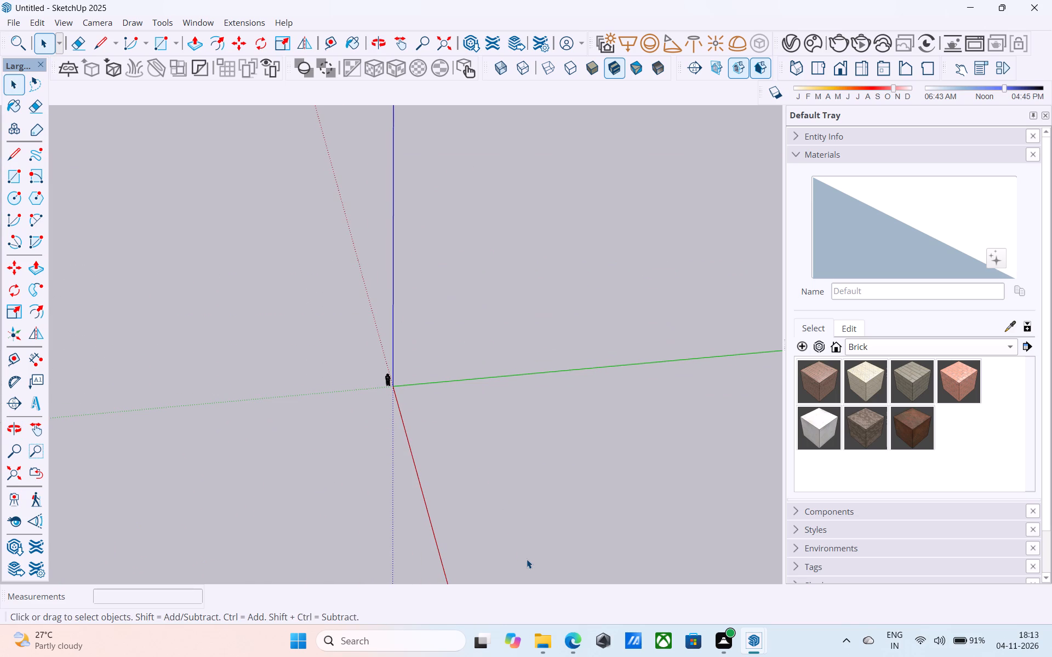
Draw a 30' by 25' rectangle on the ground plane between the solid red and green axes, away from the origin.
{"action": "key", "text": "r"}
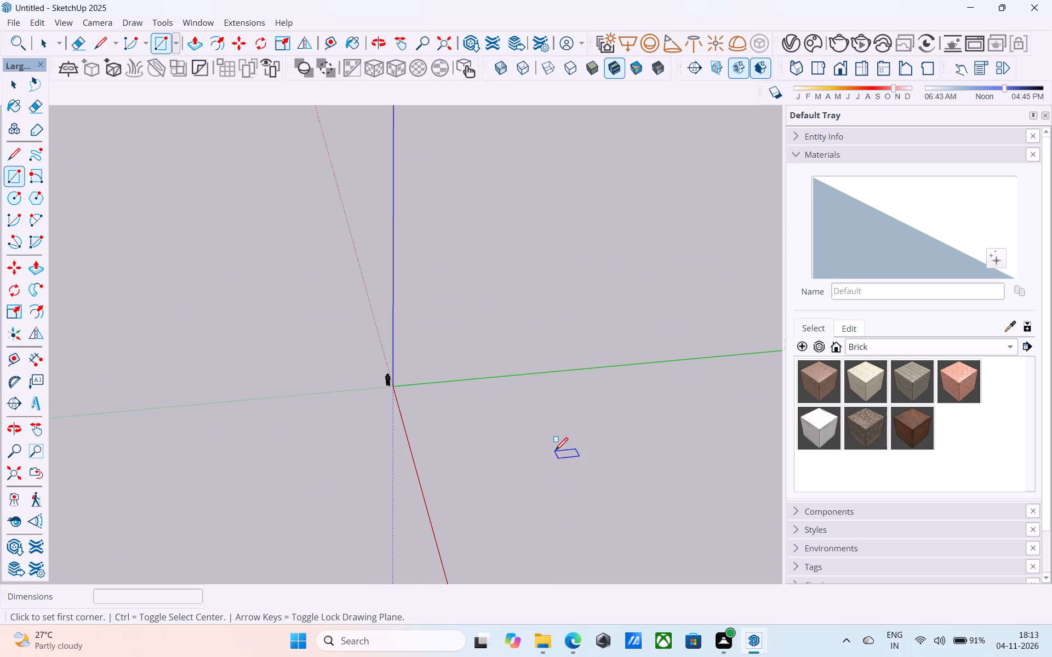
{"action": "middle_click_drag", "start_coordinate": [544, 443], "coordinate": [508, 420]}
{"action": "scroll", "coordinate": [483, 437], "scroll_direction": "down", "scroll_amount": 3}
{"action": "middle_click_drag", "start_coordinate": [483, 437], "coordinate": [422, 398]}
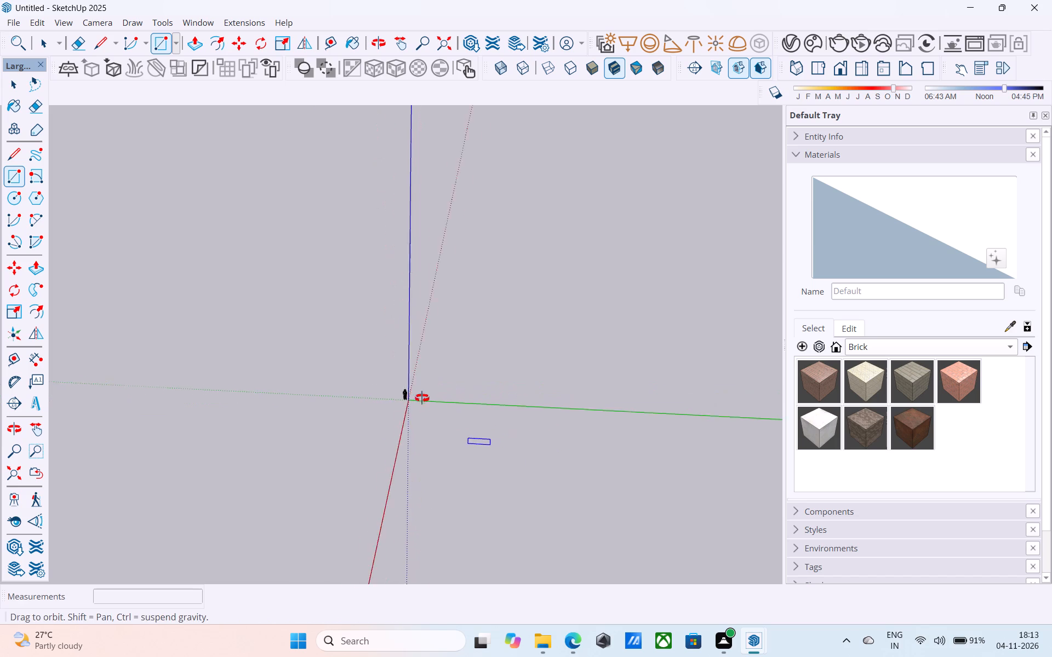
{"action": "middle_click_drag", "start_coordinate": [422, 398], "coordinate": [393, 390]}
{"action": "middle_click_drag", "start_coordinate": [467, 476], "coordinate": [434, 393]}
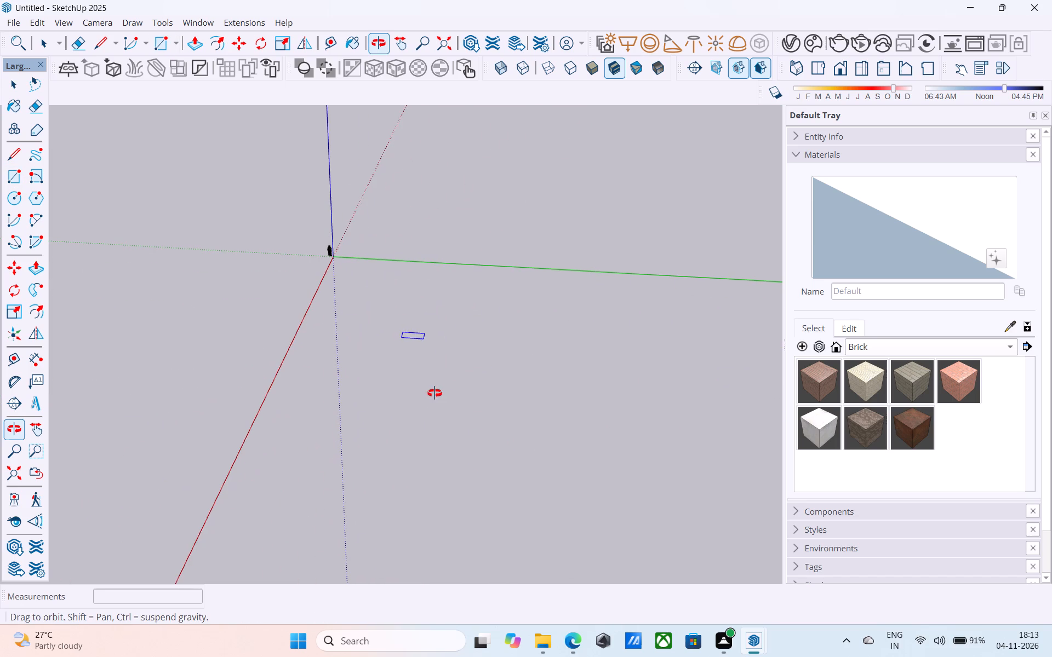
{"action": "middle_click_drag", "start_coordinate": [434, 393], "coordinate": [434, 395]}
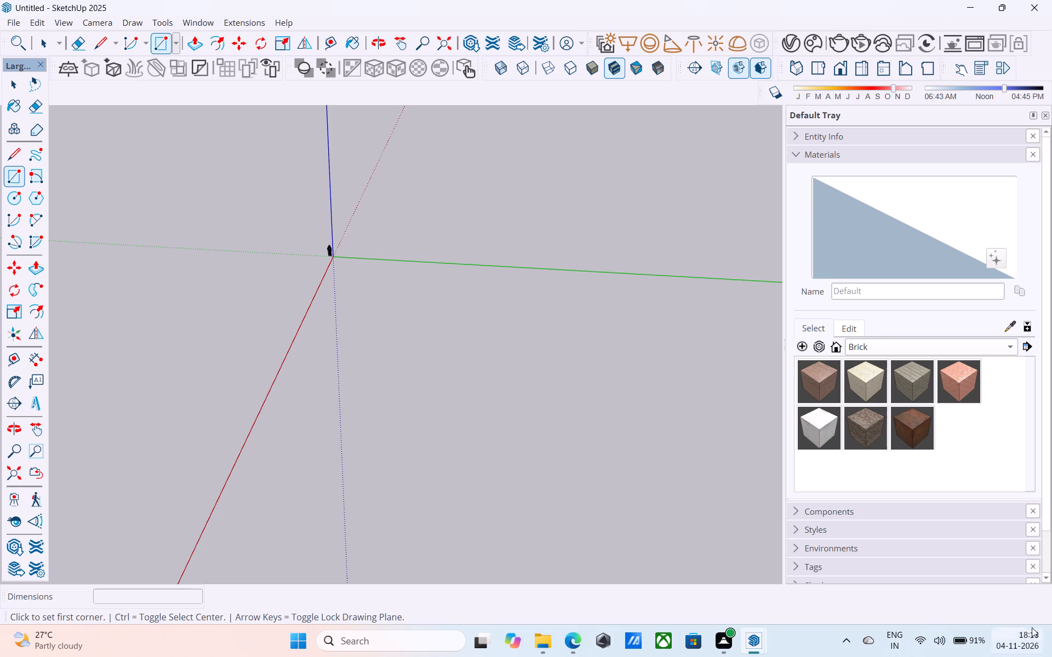
{"action": "scroll", "coordinate": [598, 313], "scroll_direction": "down", "scroll_amount": 5}
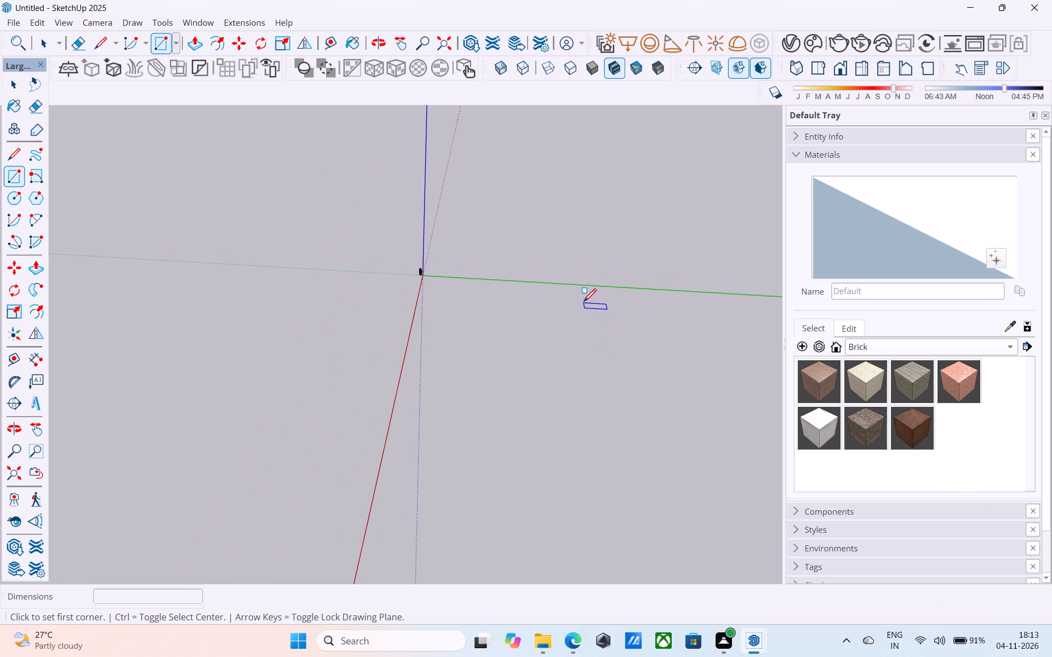
{"action": "middle_click_drag", "start_coordinate": [584, 303], "coordinate": [637, 343]}
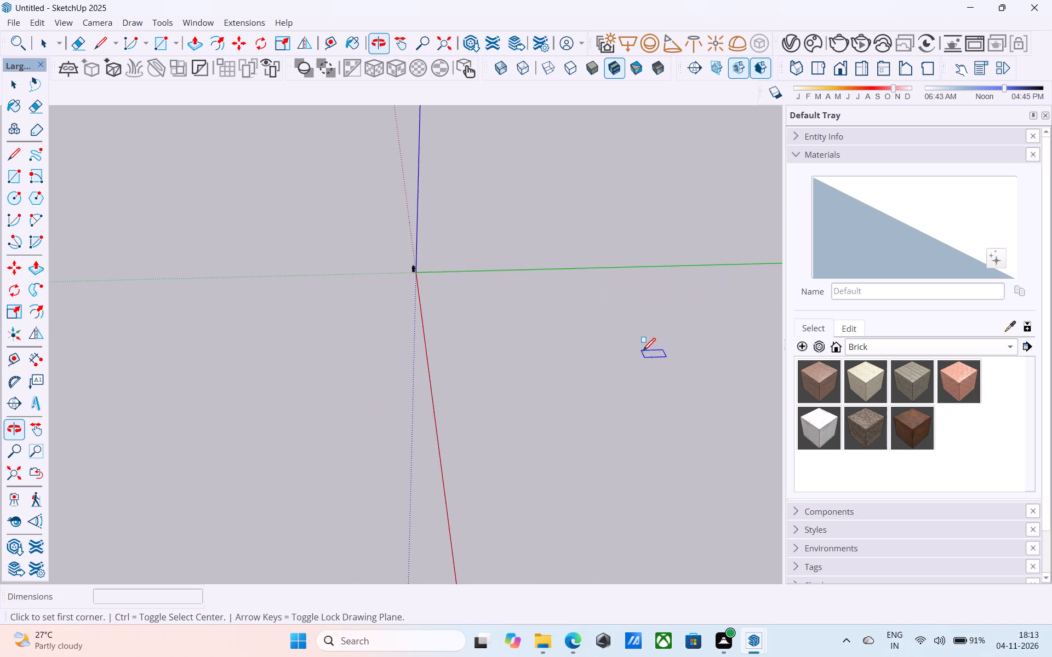
{"action": "middle_click_drag", "start_coordinate": [638, 347], "coordinate": [536, 376]}
{"action": "middle_click_drag", "start_coordinate": [521, 361], "coordinate": [501, 349]}
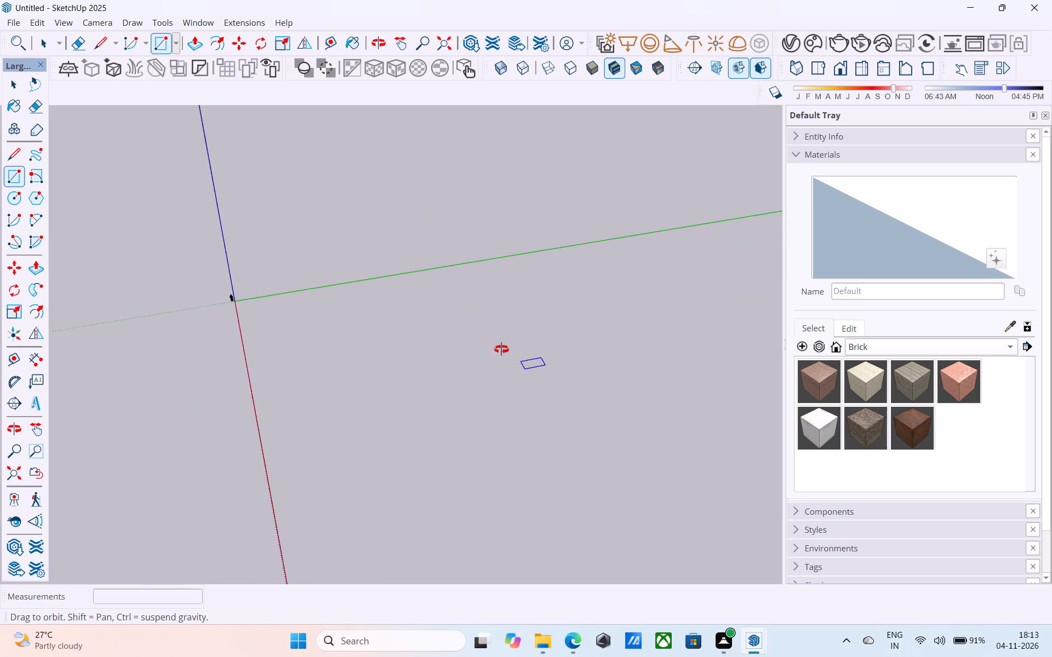
{"action": "middle_click_drag", "start_coordinate": [501, 349], "coordinate": [481, 341]}
{"action": "middle_click_drag", "start_coordinate": [540, 408], "coordinate": [454, 320], "text": "shift"}
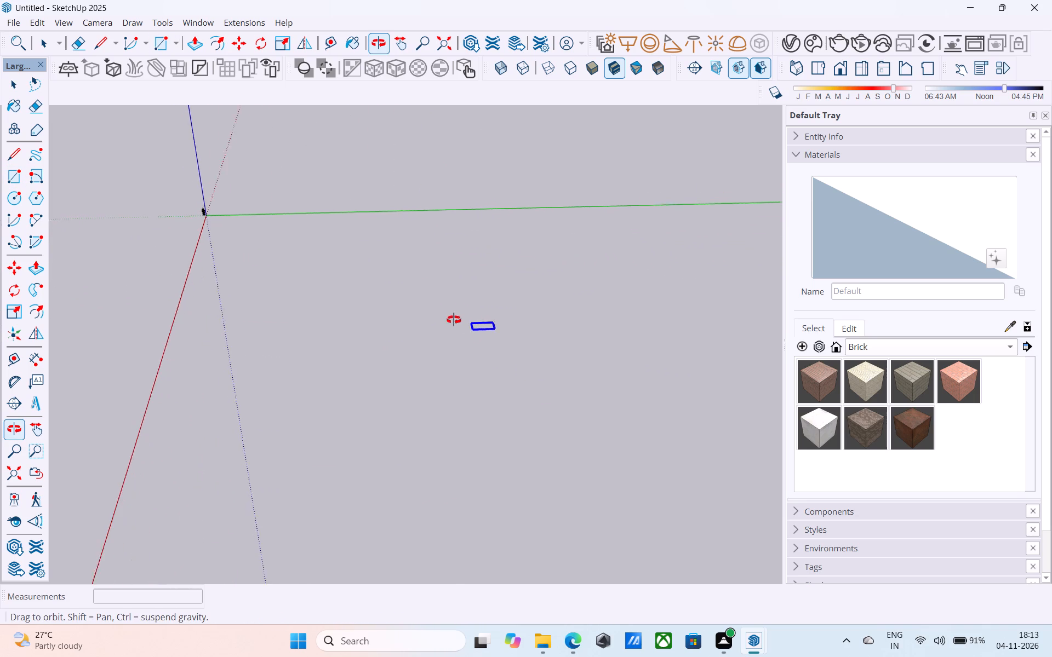
{"action": "middle_click_drag", "start_coordinate": [454, 320], "coordinate": [453, 320], "text": "shift"}
{"action": "middle_click", "coordinate": [491, 417], "text": "shift"}
{"action": "key", "text": "r"}
{"action": "left_click_drag", "start_coordinate": [315, 278], "coordinate": [307, 276]}
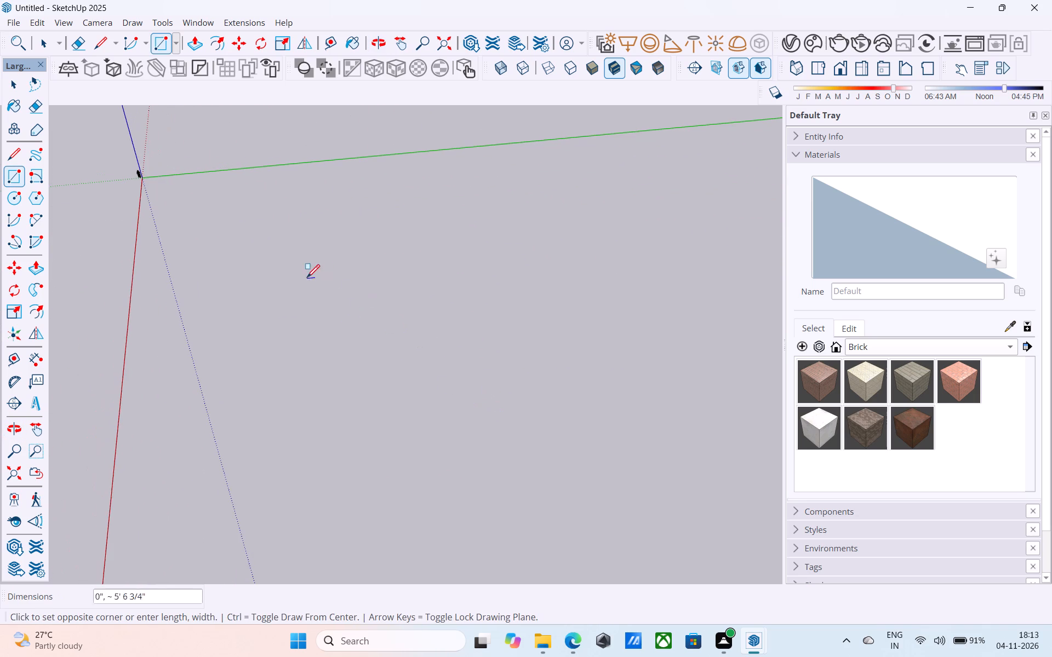
{"action": "scroll", "coordinate": [525, 425], "scroll_direction": "down", "scroll_amount": 4}
{"action": "middle_click_drag", "start_coordinate": [525, 430], "coordinate": [501, 373], "text": "shift"}
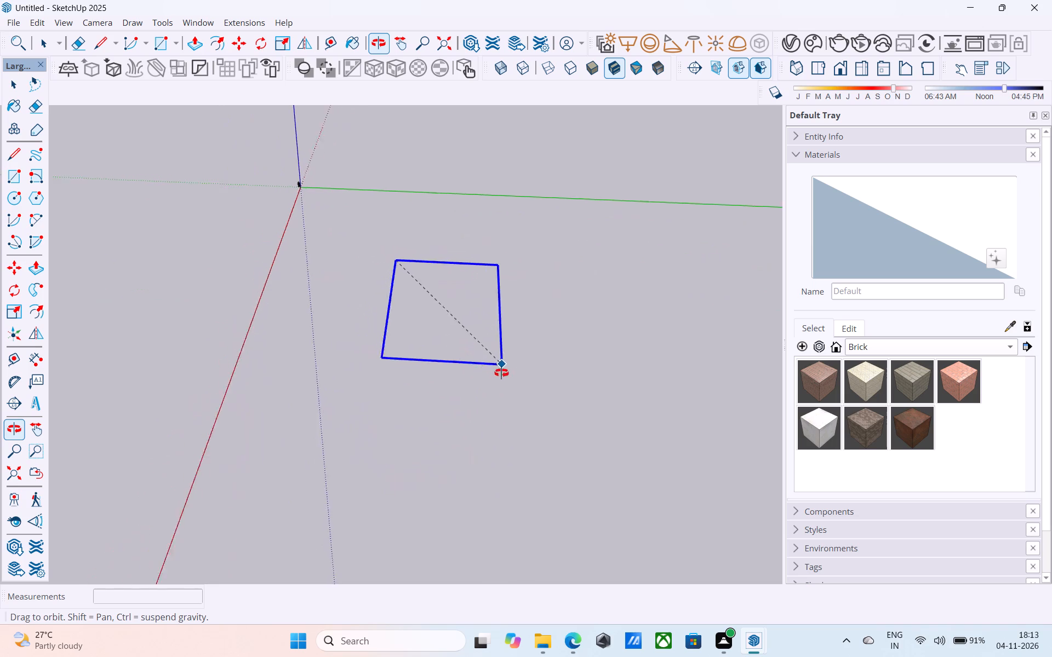
{"action": "middle_click_drag", "start_coordinate": [501, 373], "coordinate": [471, 407], "text": "shift"}
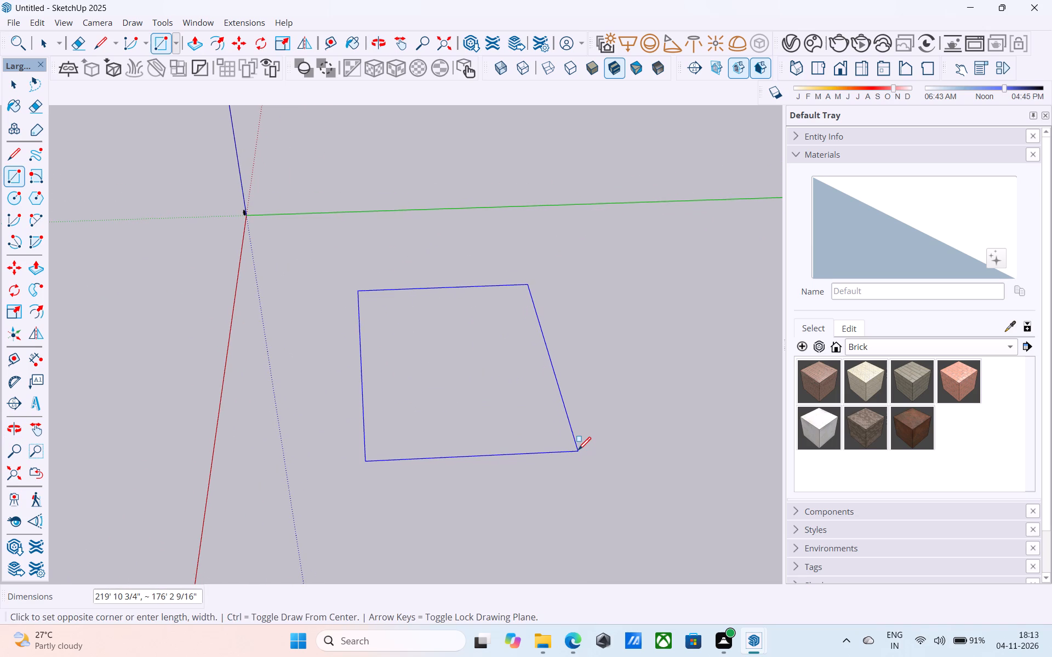
{"action": "type", "text": "30',25'"}
{"action": "key", "text": "Return"}
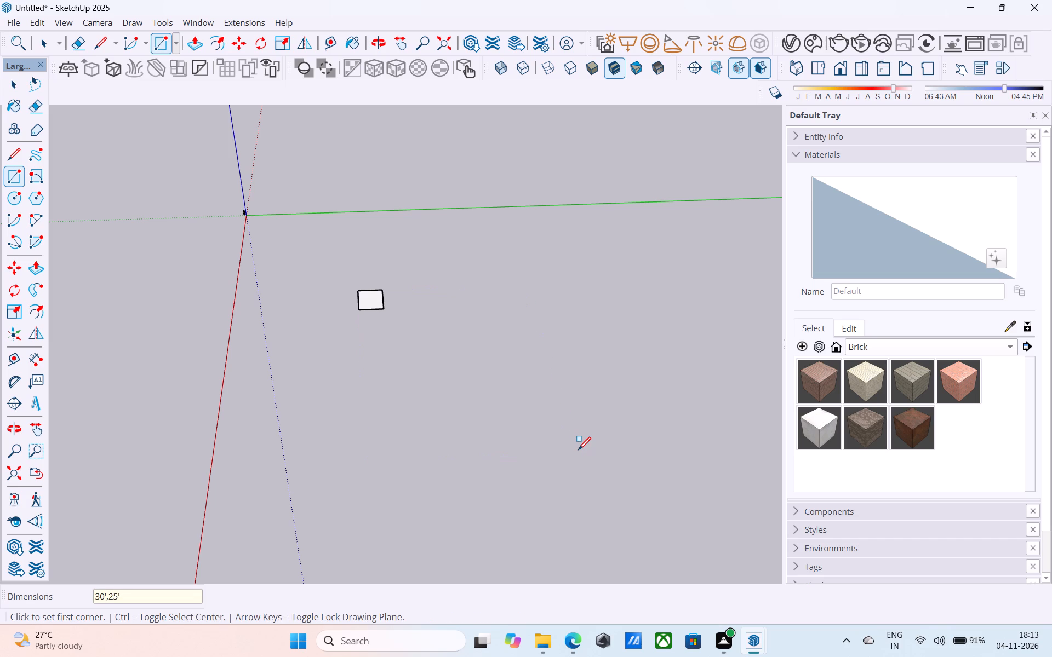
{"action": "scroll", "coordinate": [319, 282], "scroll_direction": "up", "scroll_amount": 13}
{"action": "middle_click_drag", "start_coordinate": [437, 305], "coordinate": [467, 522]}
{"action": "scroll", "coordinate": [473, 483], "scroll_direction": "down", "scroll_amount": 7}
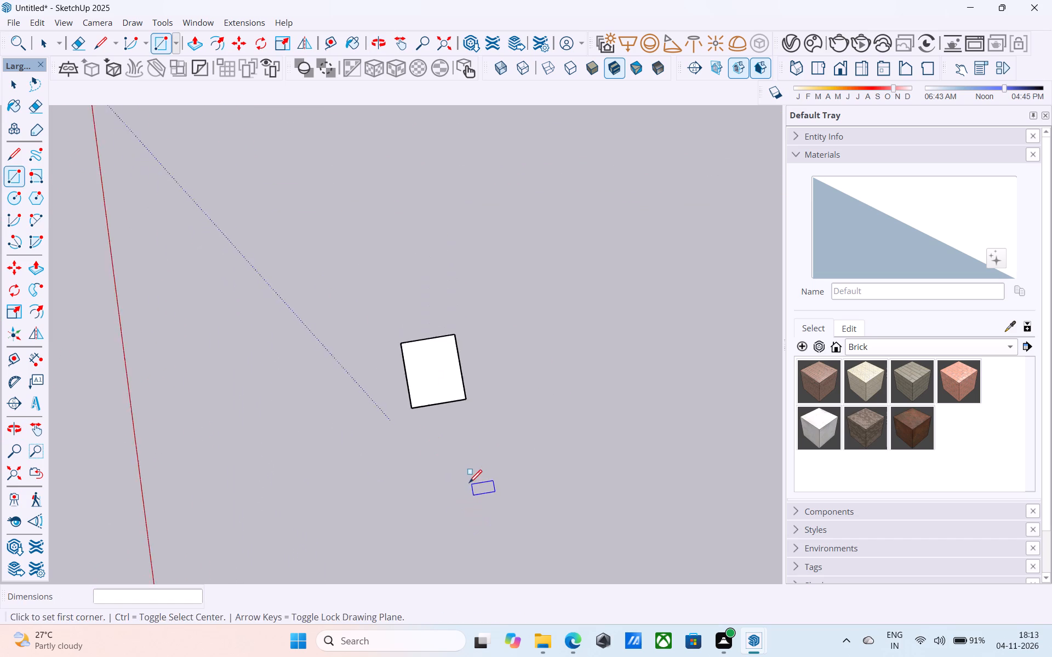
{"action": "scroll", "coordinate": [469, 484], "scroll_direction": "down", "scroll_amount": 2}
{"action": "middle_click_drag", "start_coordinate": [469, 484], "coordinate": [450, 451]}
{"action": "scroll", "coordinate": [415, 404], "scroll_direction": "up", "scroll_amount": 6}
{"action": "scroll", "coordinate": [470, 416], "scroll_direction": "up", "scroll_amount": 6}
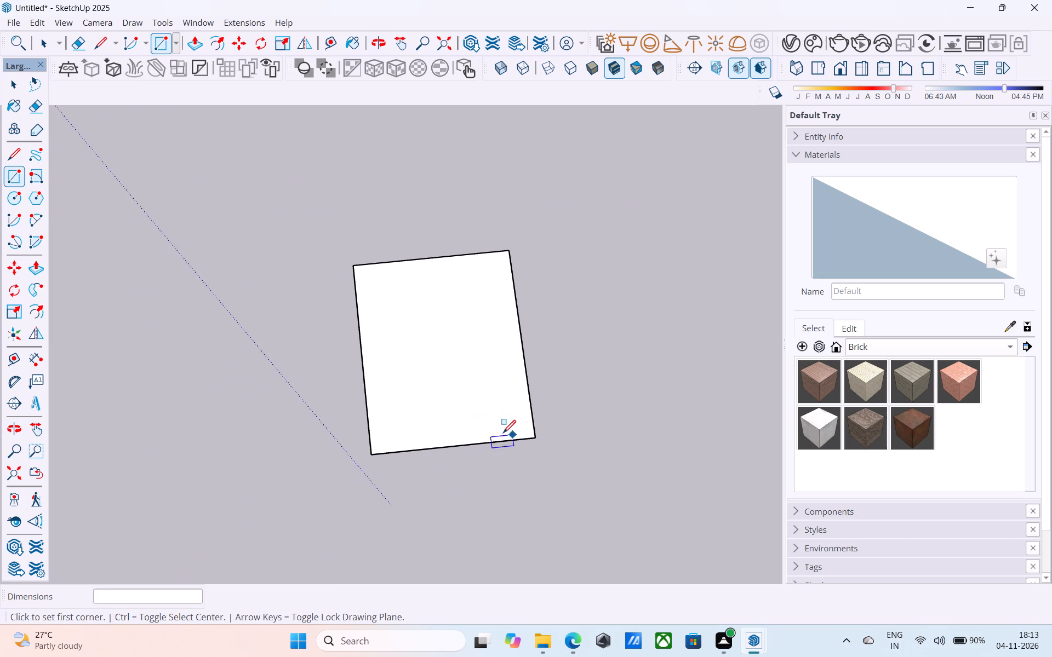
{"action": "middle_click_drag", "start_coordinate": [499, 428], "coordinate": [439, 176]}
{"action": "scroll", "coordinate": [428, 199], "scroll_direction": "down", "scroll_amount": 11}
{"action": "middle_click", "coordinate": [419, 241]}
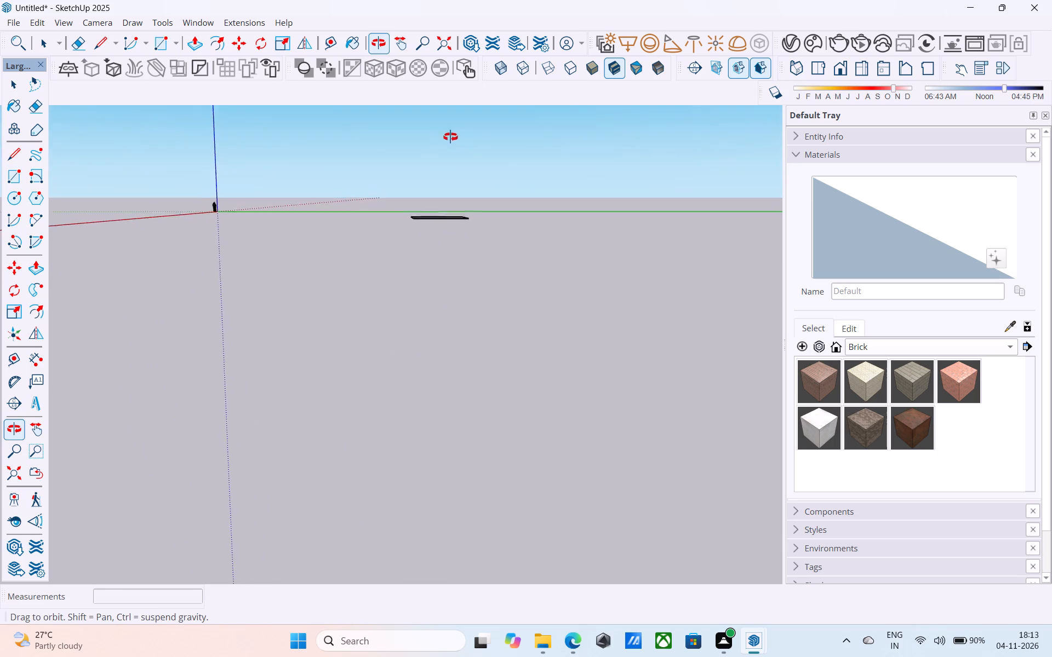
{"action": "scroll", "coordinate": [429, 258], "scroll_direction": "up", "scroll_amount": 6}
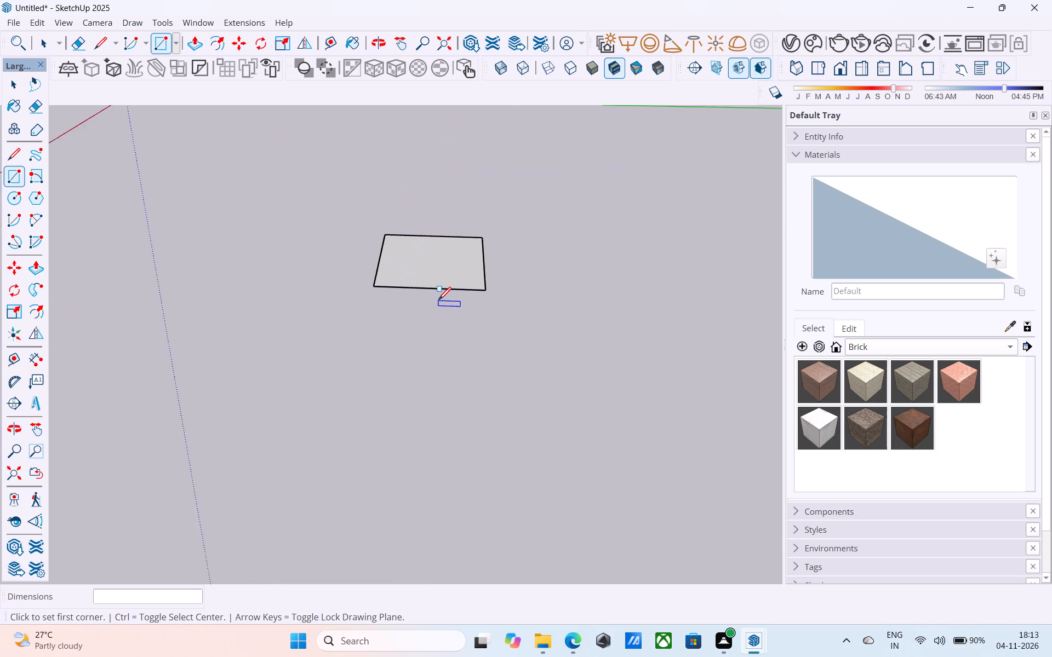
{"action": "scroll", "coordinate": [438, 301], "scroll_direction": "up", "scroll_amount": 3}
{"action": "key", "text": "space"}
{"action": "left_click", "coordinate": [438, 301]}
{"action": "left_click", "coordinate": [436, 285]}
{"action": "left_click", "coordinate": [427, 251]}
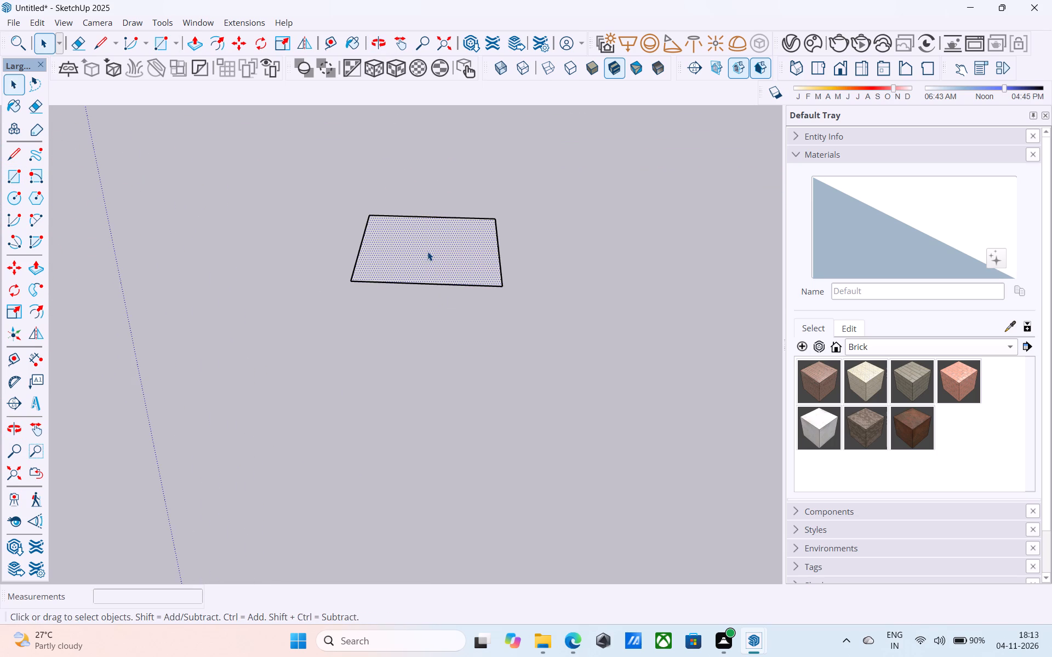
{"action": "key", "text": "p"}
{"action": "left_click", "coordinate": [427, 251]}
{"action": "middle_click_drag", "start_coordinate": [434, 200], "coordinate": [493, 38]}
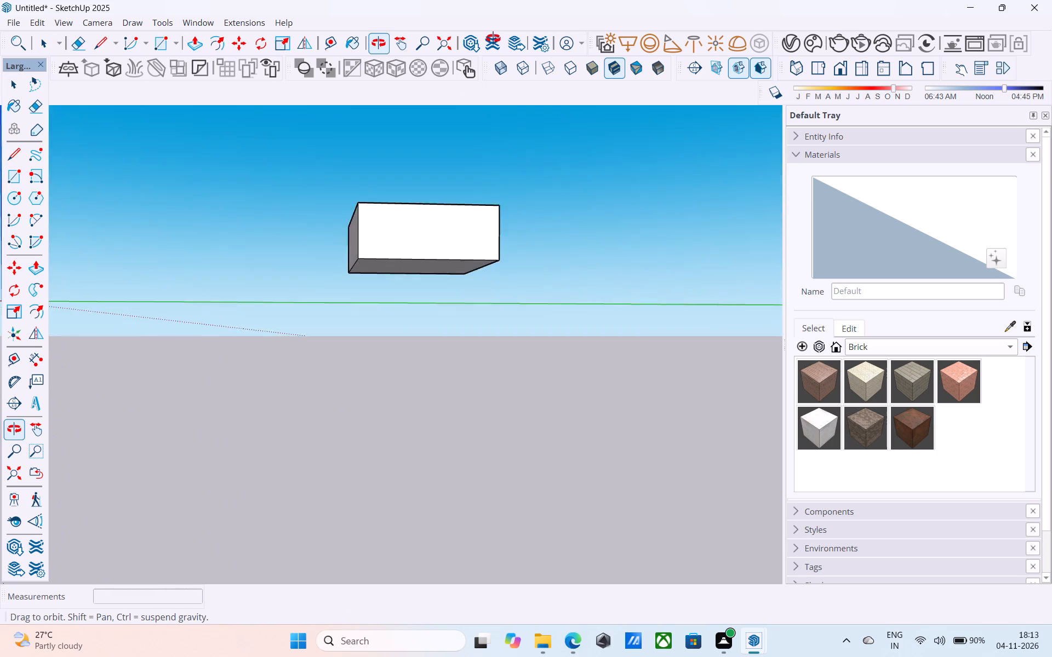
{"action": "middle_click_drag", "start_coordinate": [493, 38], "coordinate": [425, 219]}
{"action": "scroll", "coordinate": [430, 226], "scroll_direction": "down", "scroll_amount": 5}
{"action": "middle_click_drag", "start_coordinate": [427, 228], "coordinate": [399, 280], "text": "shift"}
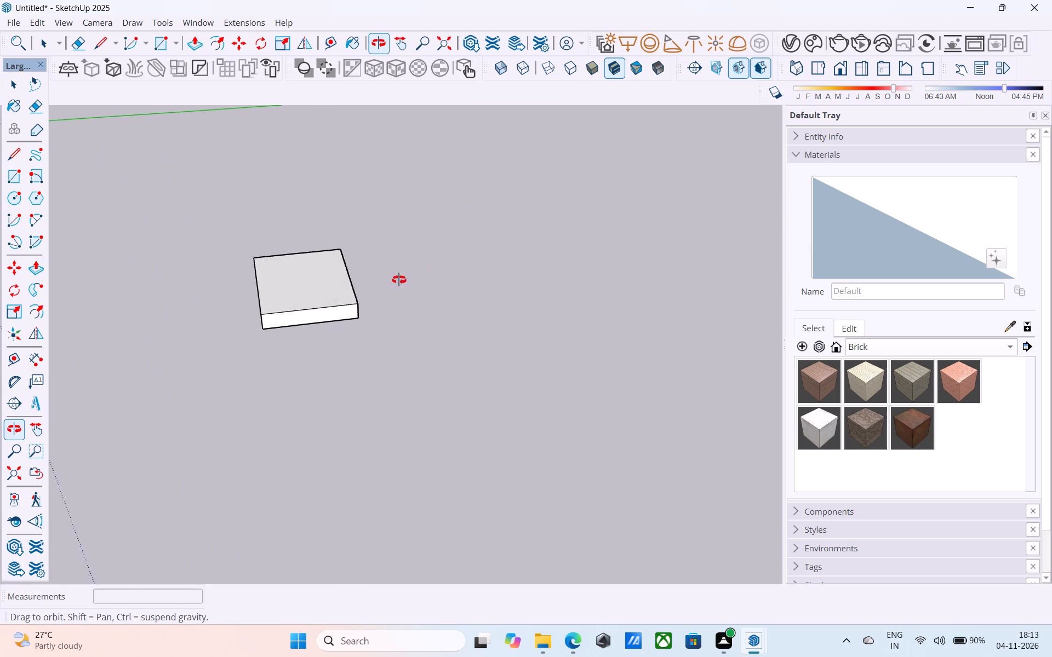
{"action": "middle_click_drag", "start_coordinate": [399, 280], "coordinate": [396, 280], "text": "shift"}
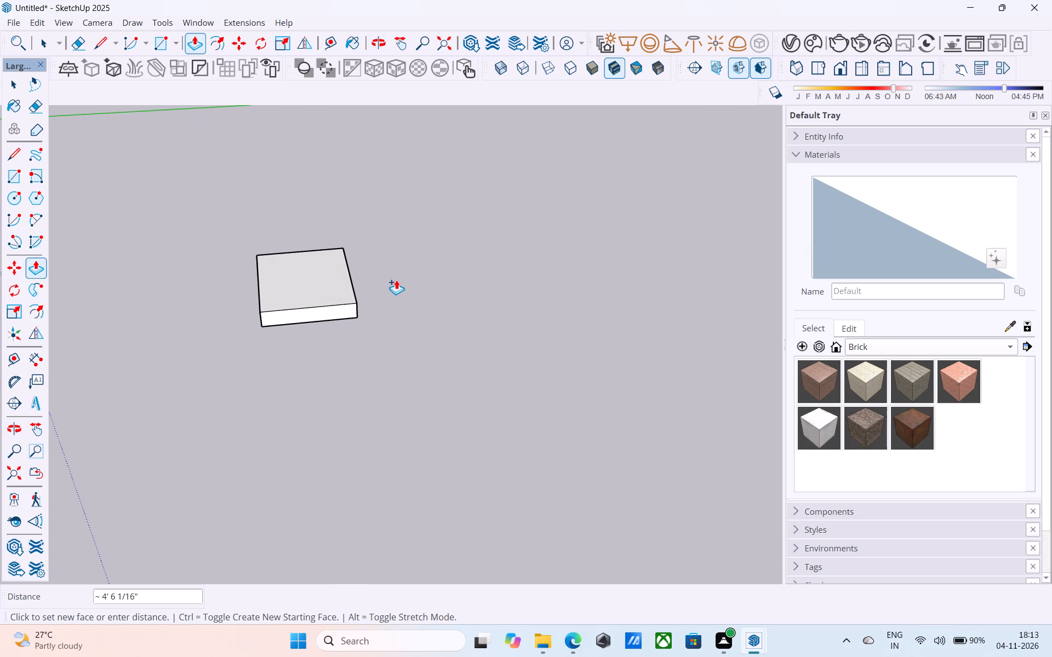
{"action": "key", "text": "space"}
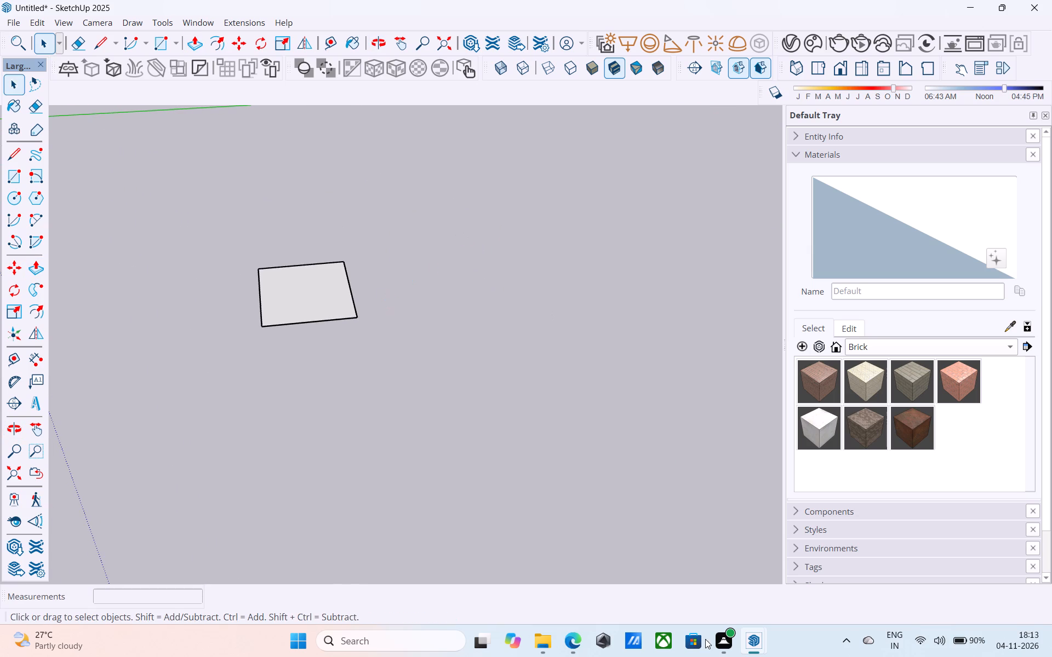
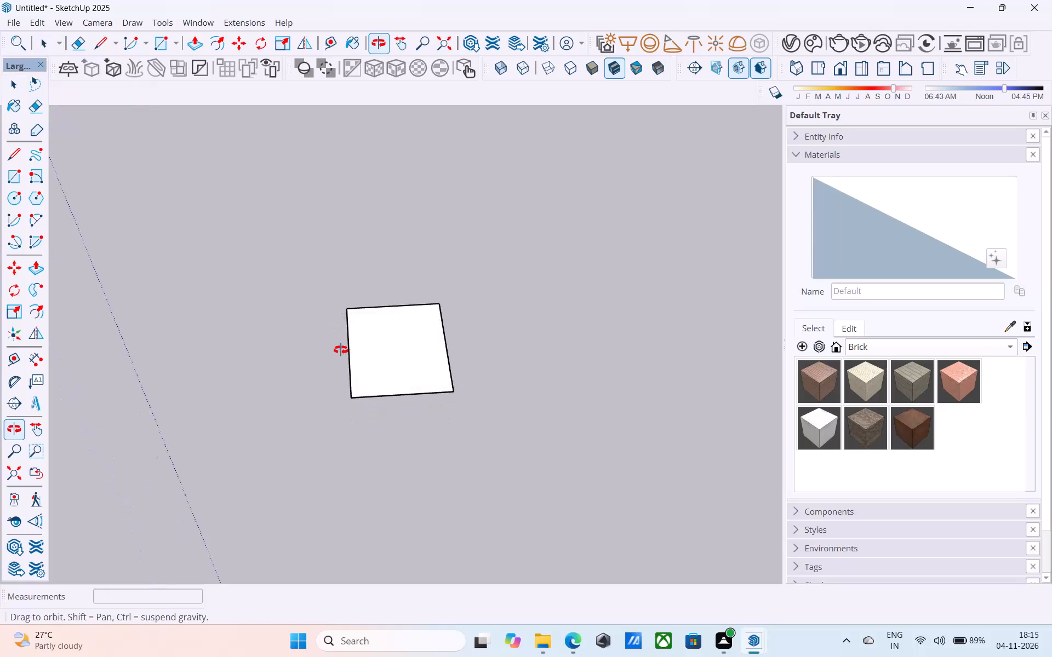
Push/Pull the rectangular base face upward 1' to turn it into a slab.
{"action": "scroll", "coordinate": [376, 367], "scroll_direction": "up", "scroll_amount": 5}
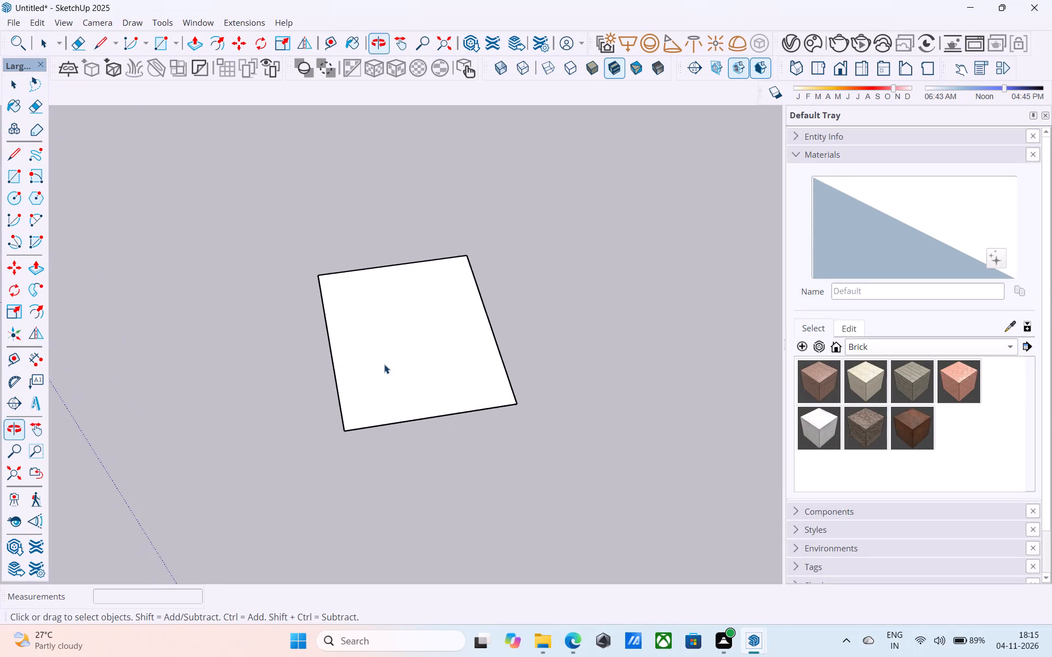
{"action": "middle_click_drag", "start_coordinate": [385, 365], "coordinate": [367, 393], "text": "shift"}
{"action": "scroll", "coordinate": [394, 374], "scroll_direction": "up", "scroll_amount": 1, "text": "shift"}
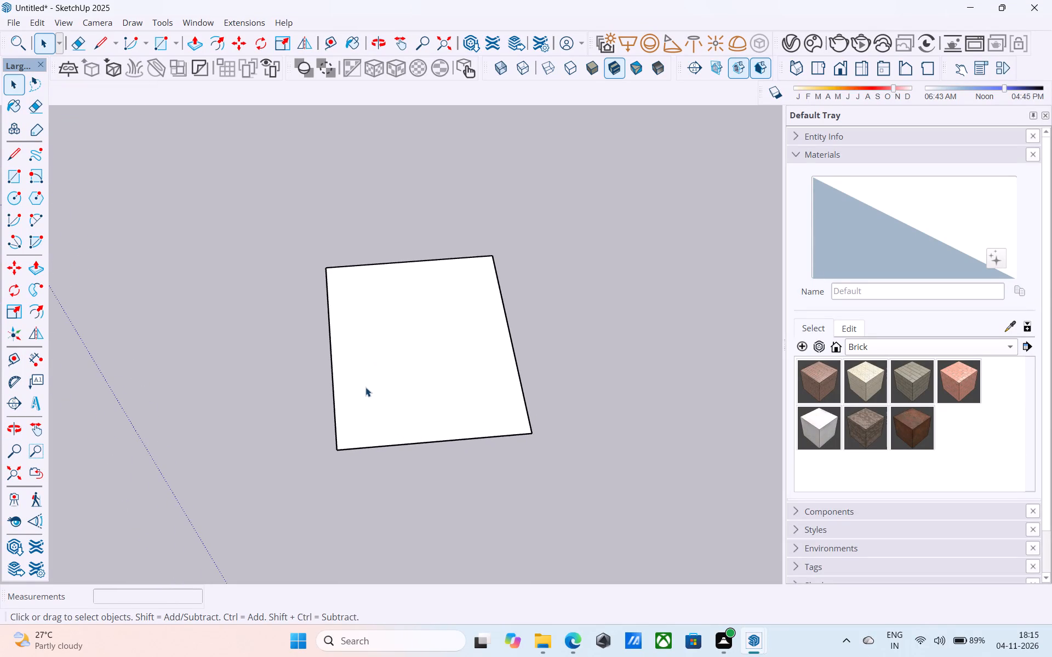
{"action": "middle_click_drag", "start_coordinate": [363, 383], "coordinate": [402, 351]}
{"action": "scroll", "coordinate": [401, 359], "scroll_direction": "up", "scroll_amount": 4}
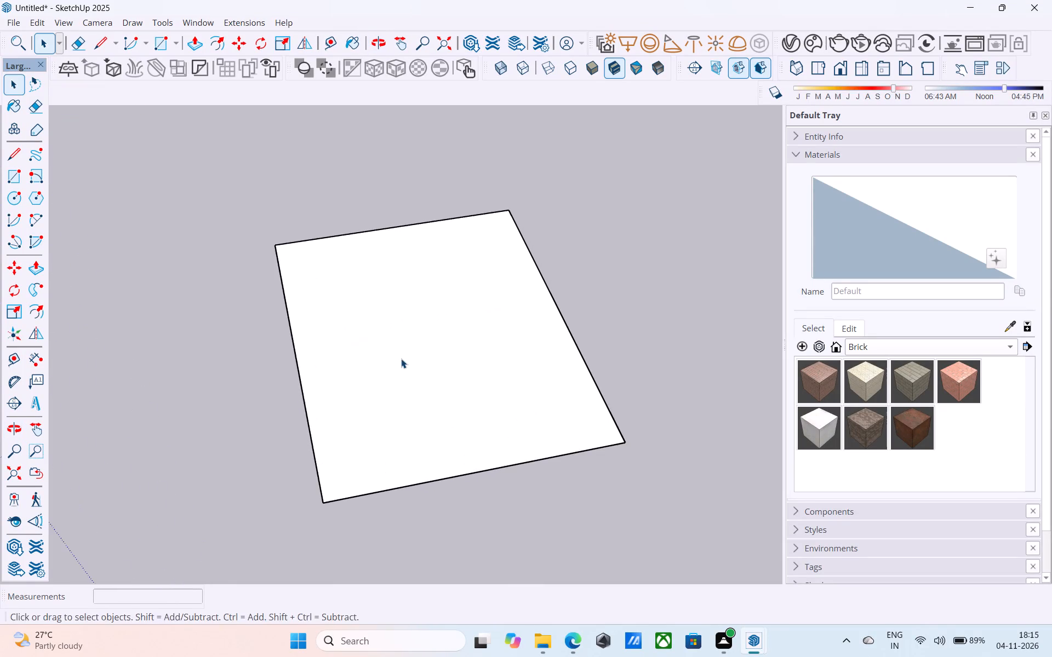
{"action": "middle_click_drag", "start_coordinate": [401, 359], "coordinate": [390, 338], "text": "shift"}
{"action": "left_click", "coordinate": [395, 341]}
{"action": "key", "text": "p"}
{"action": "left_click", "coordinate": [395, 341]}
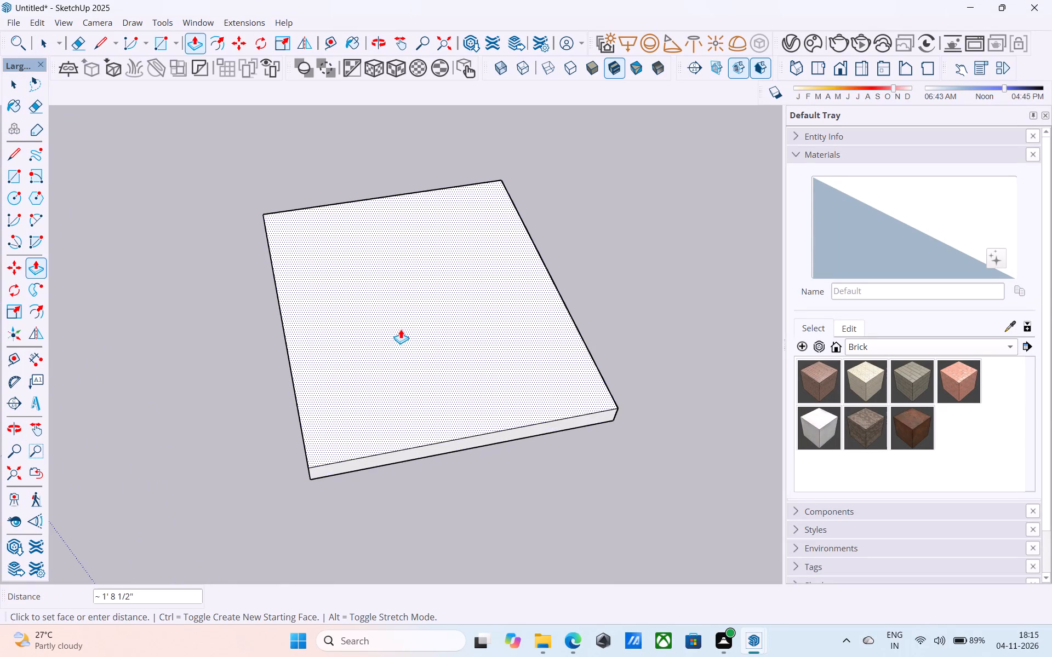
{"action": "middle_click_drag", "start_coordinate": [401, 329], "coordinate": [409, 178]}
{"action": "middle_click_drag", "start_coordinate": [436, 288], "coordinate": [460, 154], "text": "shift"}
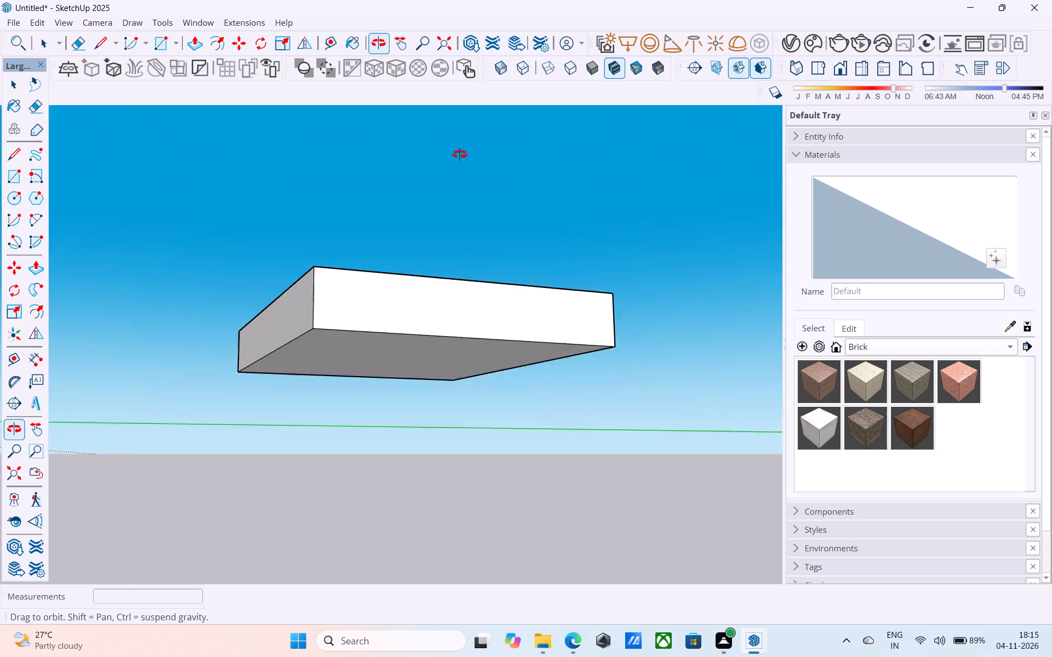
{"action": "middle_click_drag", "start_coordinate": [460, 154], "coordinate": [437, 348], "text": "shift"}
{"action": "middle_click_drag", "start_coordinate": [426, 503], "coordinate": [450, 174]}
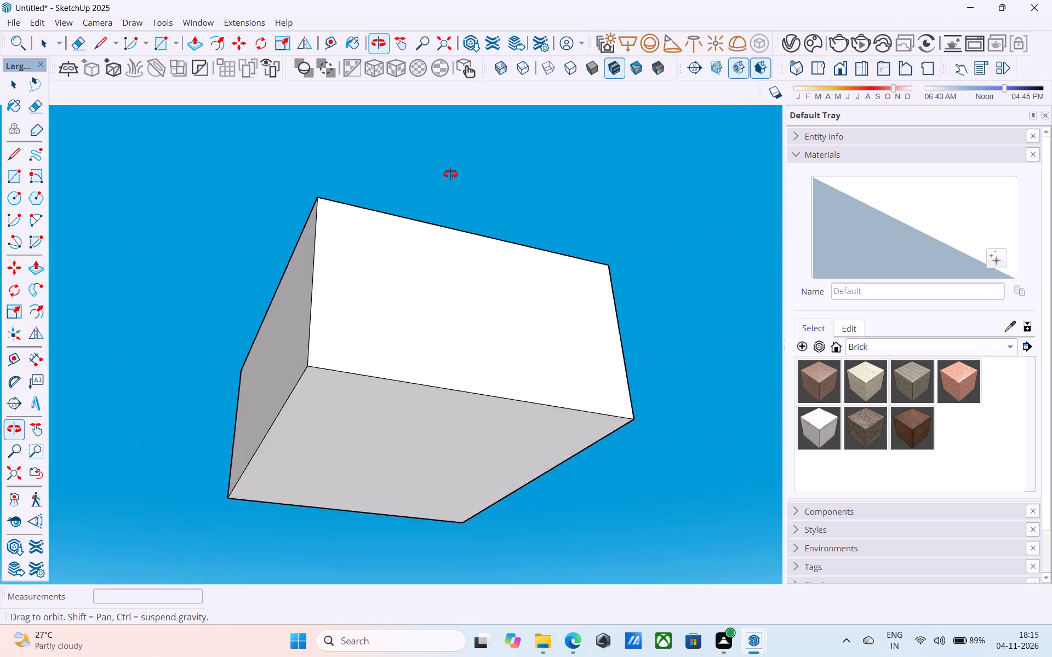
{"action": "middle_click_drag", "start_coordinate": [450, 174], "coordinate": [397, 405]}
{"action": "middle_click_drag", "start_coordinate": [407, 213], "coordinate": [449, 342]}
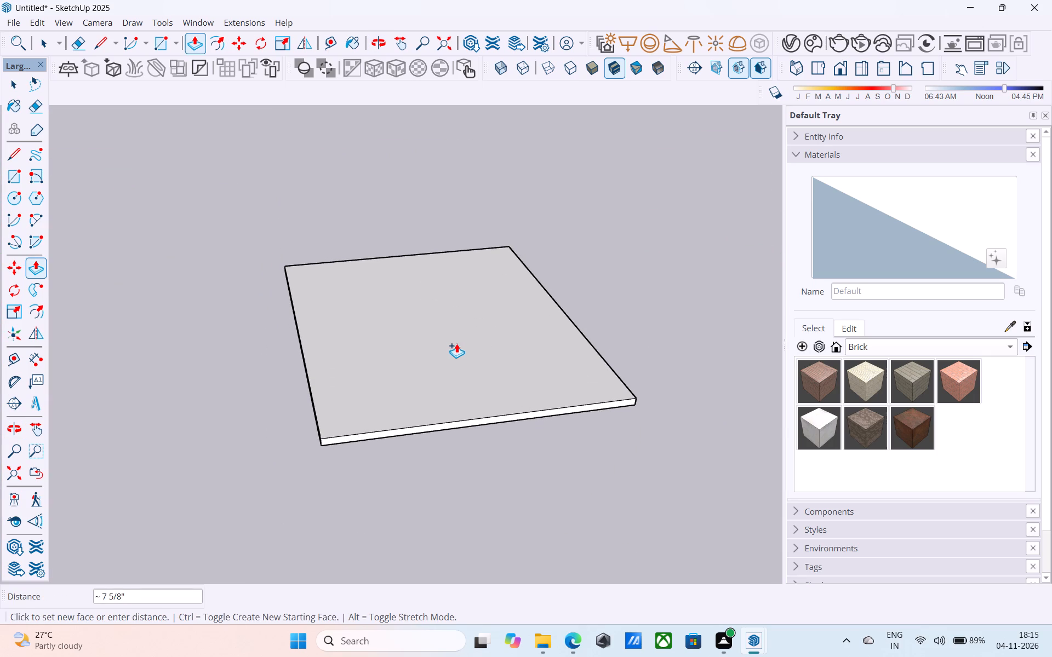
{"action": "type", "text": "1'"}
{"action": "key", "text": "Return"}
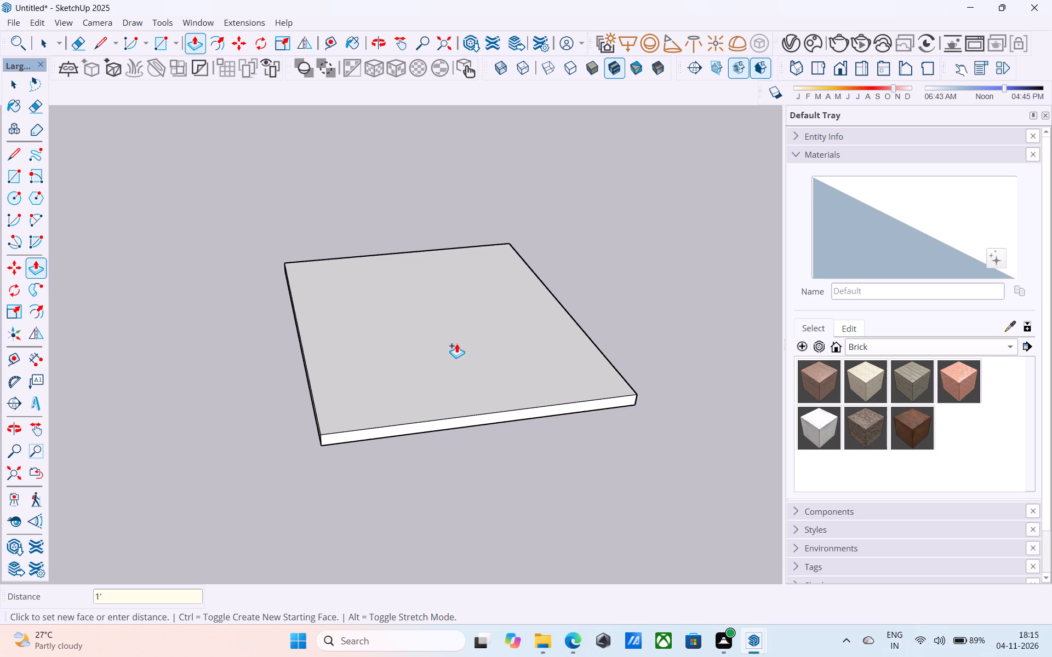
Change the slab's extrusion distance to 2'.
{"action": "type", "text": "2'"}
{"action": "key", "text": "Return"}
{"action": "key", "text": "space"}
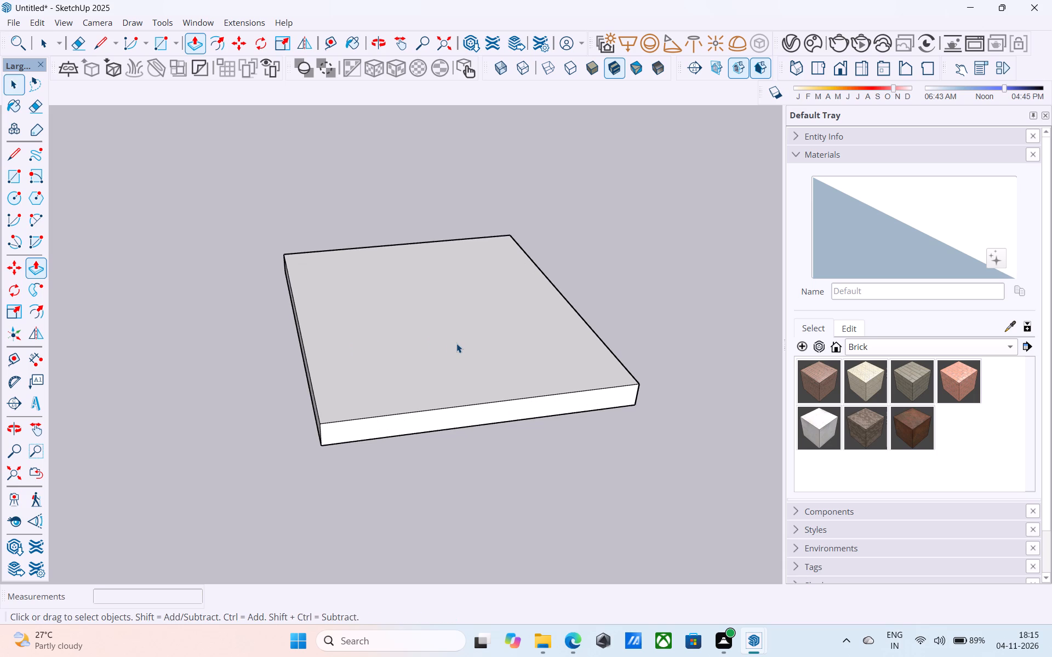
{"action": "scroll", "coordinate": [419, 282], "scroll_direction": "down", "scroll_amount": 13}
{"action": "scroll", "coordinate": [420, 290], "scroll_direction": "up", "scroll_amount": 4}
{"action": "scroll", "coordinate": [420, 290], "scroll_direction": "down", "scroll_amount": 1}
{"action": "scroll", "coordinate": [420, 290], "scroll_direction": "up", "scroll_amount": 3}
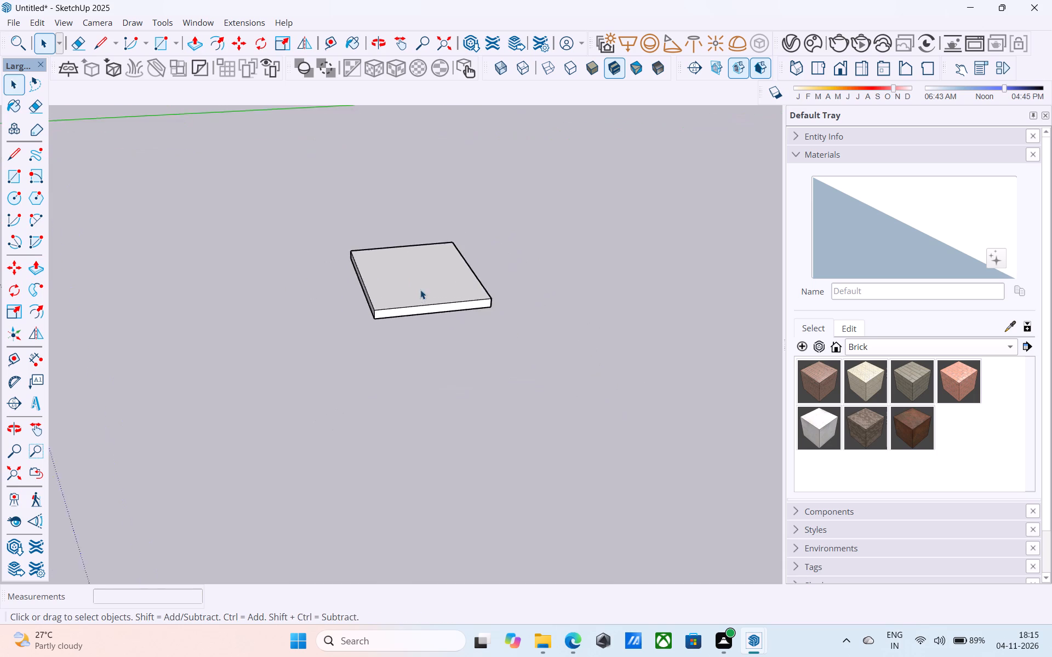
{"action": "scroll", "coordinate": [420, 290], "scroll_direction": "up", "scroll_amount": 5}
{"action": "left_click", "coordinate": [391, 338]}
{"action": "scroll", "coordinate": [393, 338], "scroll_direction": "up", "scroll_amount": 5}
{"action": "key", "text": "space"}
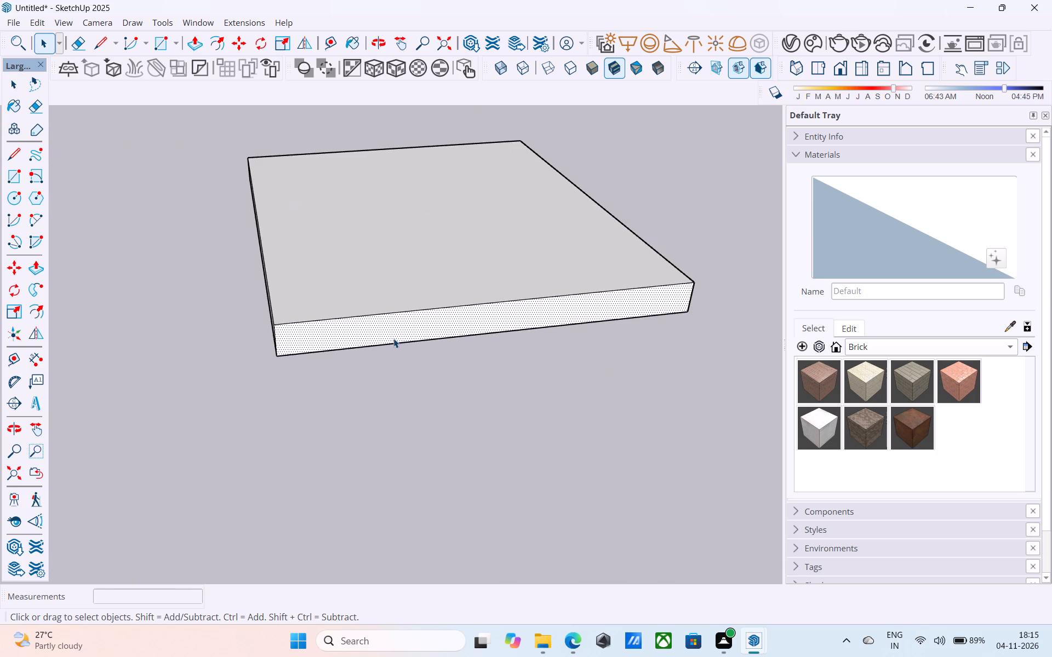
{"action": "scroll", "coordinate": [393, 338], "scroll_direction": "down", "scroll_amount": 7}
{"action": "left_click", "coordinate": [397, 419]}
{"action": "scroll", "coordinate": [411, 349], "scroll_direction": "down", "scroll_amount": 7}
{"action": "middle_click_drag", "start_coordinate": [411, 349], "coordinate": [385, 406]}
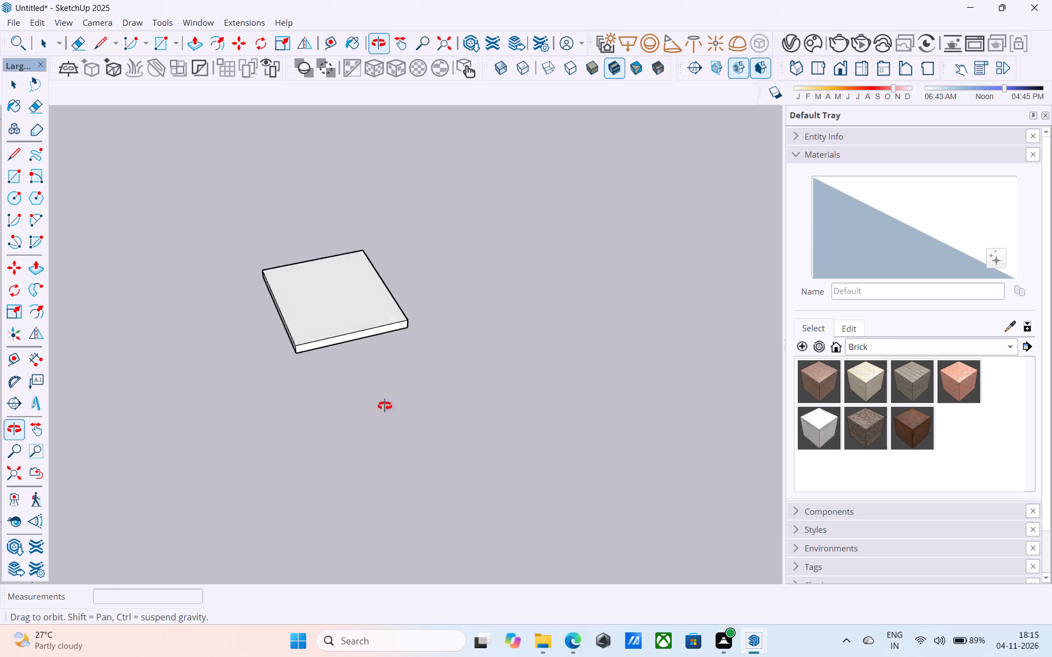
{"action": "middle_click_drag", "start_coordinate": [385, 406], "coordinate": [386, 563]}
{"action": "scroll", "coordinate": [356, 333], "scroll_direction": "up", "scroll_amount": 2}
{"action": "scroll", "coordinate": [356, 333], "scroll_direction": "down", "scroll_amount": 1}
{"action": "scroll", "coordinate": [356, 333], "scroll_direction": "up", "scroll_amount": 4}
Select the entire slab with all its faces and edges and make it a group.
{"action": "middle_click_drag", "start_coordinate": [355, 332], "coordinate": [343, 183], "text": "shift"}
{"action": "scroll", "coordinate": [343, 199], "scroll_direction": "down", "scroll_amount": 6}
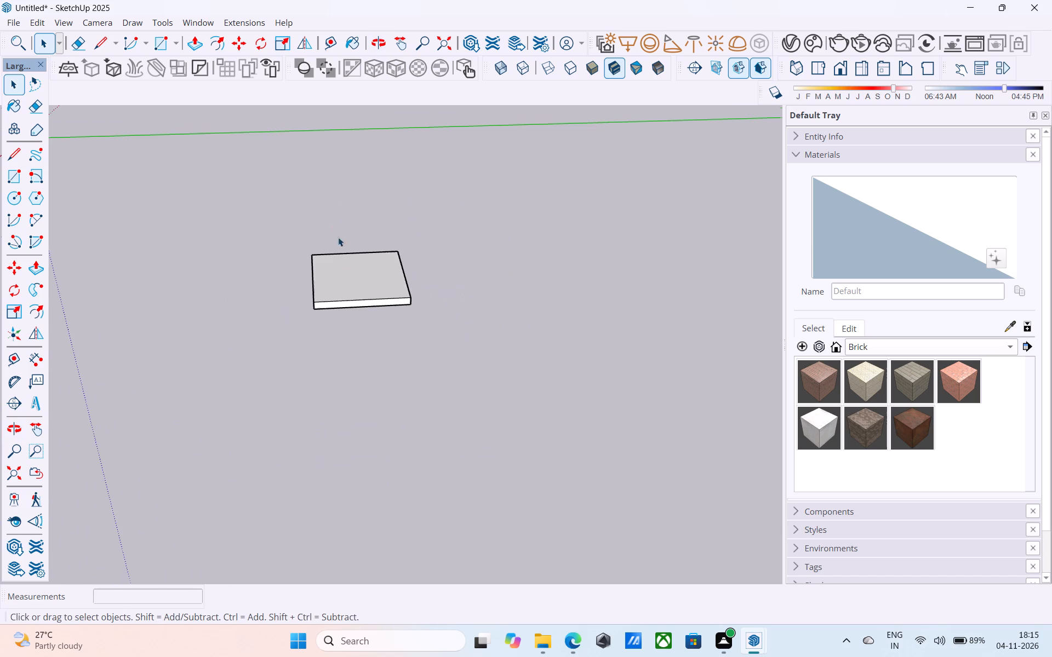
{"action": "triple_click", "coordinate": [342, 268]}
{"action": "right_click", "coordinate": [342, 268]}
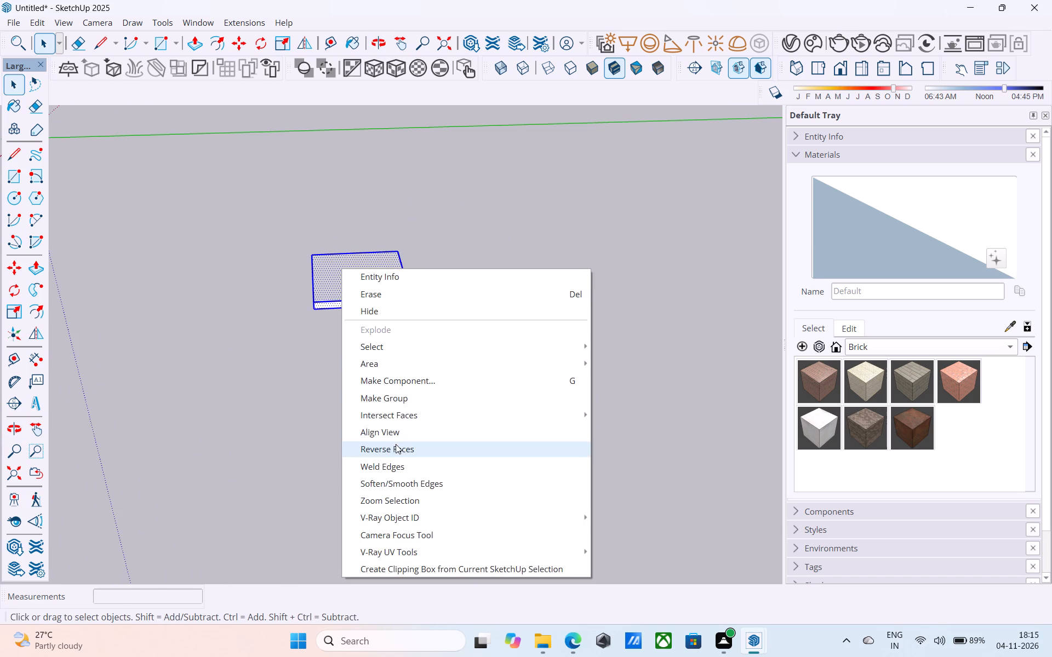
{"action": "left_click", "coordinate": [393, 401]}
Open the slab group for editing.
{"action": "scroll", "coordinate": [409, 322], "scroll_direction": "down", "scroll_amount": 6}
{"action": "middle_click_drag", "start_coordinate": [400, 318], "coordinate": [253, 265], "text": "shift"}
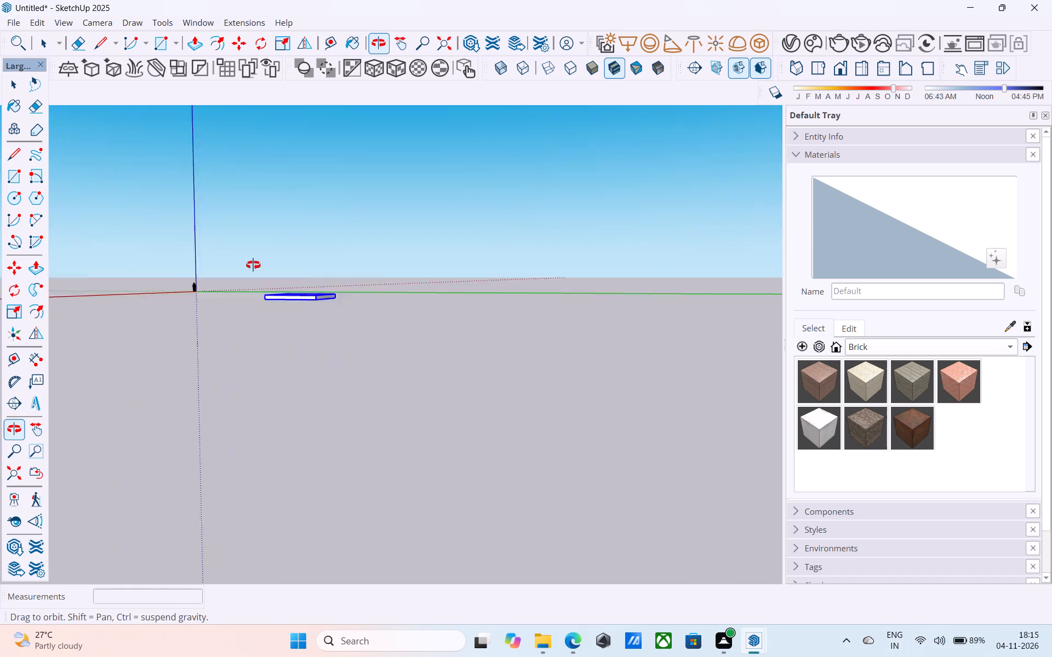
{"action": "middle_click_drag", "start_coordinate": [253, 265], "coordinate": [286, 312], "text": "shift"}
{"action": "scroll", "coordinate": [291, 315], "scroll_direction": "up", "scroll_amount": 11}
{"action": "double_click", "coordinate": [335, 315]}
{"action": "scroll", "coordinate": [335, 315], "scroll_direction": "up", "scroll_amount": 1}
{"action": "middle_click_drag", "start_coordinate": [335, 315], "coordinate": [398, 549]}
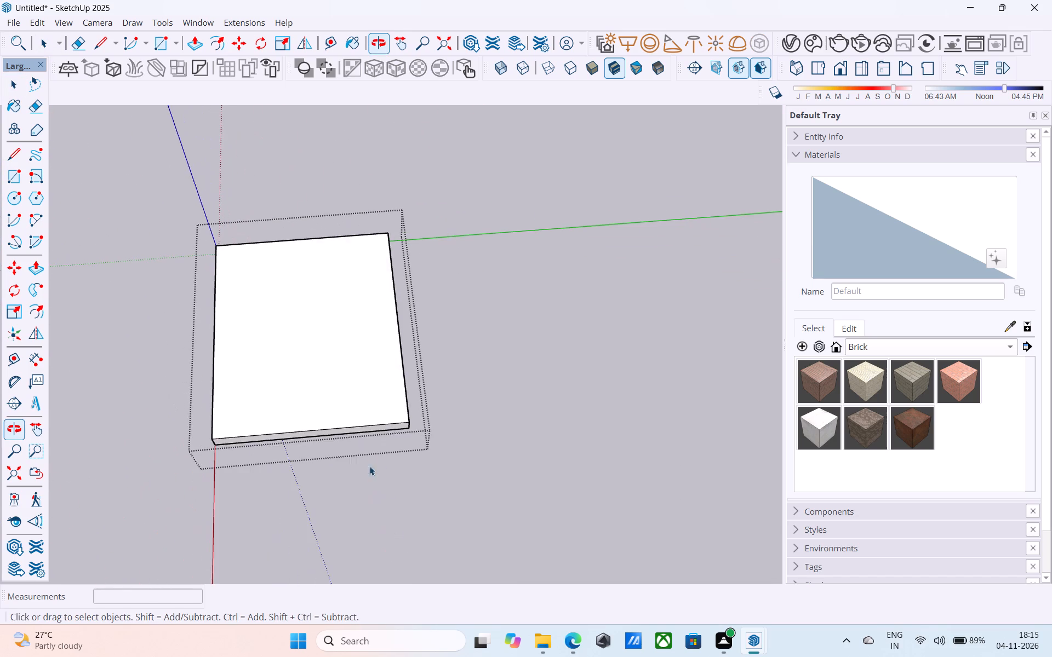
Offset the outline of the slab's top face inward by 4'.
{"action": "scroll", "coordinate": [367, 456], "scroll_direction": "down", "scroll_amount": 7}
{"action": "middle_click_drag", "start_coordinate": [367, 456], "coordinate": [322, 354]}
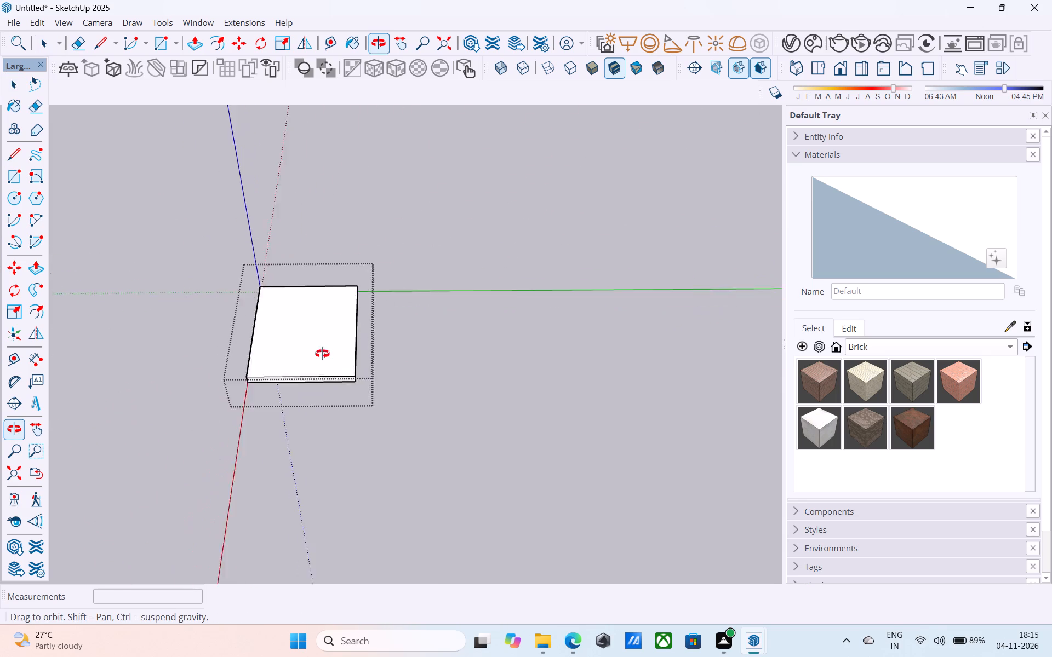
{"action": "middle_click_drag", "start_coordinate": [322, 354], "coordinate": [355, 353]}
{"action": "scroll", "coordinate": [312, 358], "scroll_direction": "up", "scroll_amount": 6}
{"action": "middle_click_drag", "start_coordinate": [312, 358], "coordinate": [367, 428]}
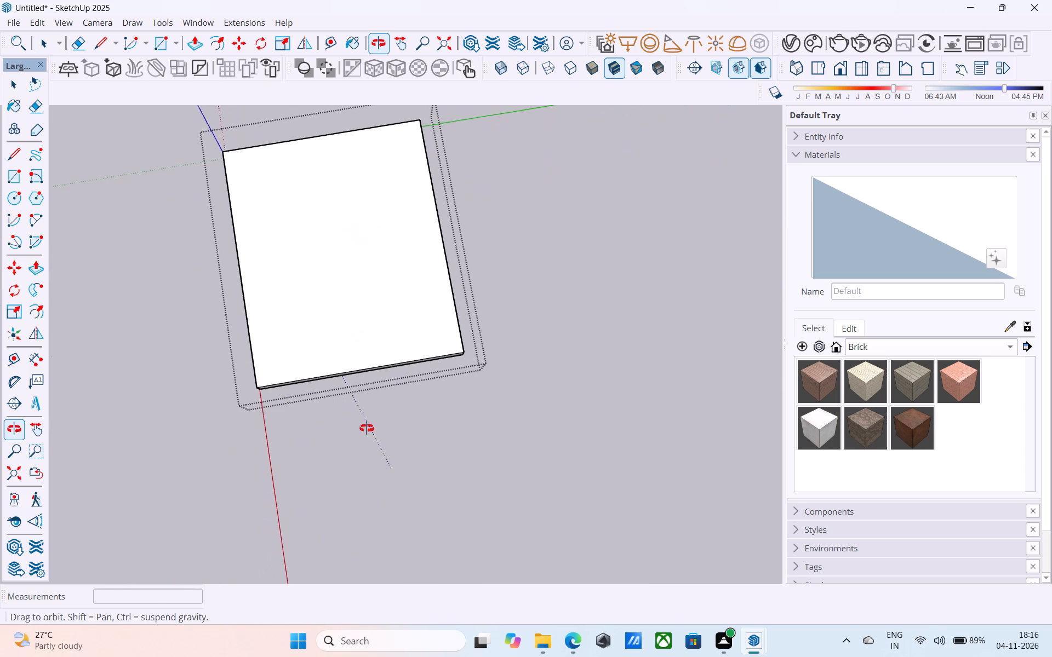
{"action": "middle_click_drag", "start_coordinate": [367, 428], "coordinate": [367, 430]}
{"action": "scroll", "coordinate": [345, 392], "scroll_direction": "up", "scroll_amount": 1}
{"action": "scroll", "coordinate": [347, 349], "scroll_direction": "down", "scroll_amount": 5}
{"action": "middle_click_drag", "start_coordinate": [347, 349], "coordinate": [356, 430], "text": "shift"}
{"action": "scroll", "coordinate": [342, 387], "scroll_direction": "up", "scroll_amount": 6}
{"action": "left_click", "coordinate": [341, 383]}
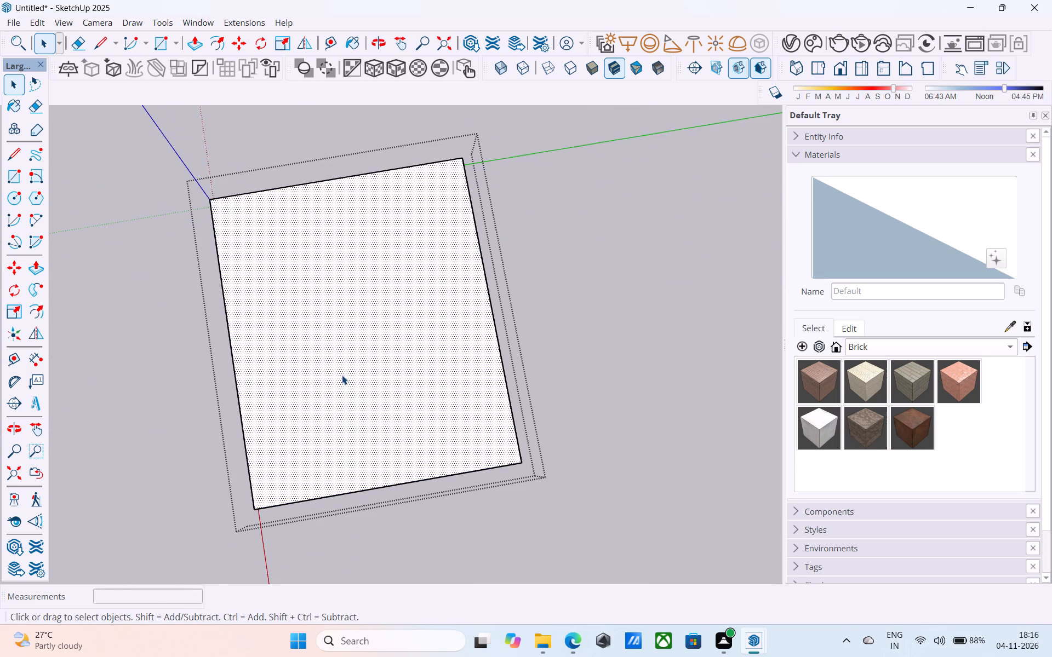
{"action": "double_click", "coordinate": [342, 374]}
{"action": "left_click", "coordinate": [340, 357]}
{"action": "key", "text": "f"}
{"action": "left_click", "coordinate": [340, 357]}
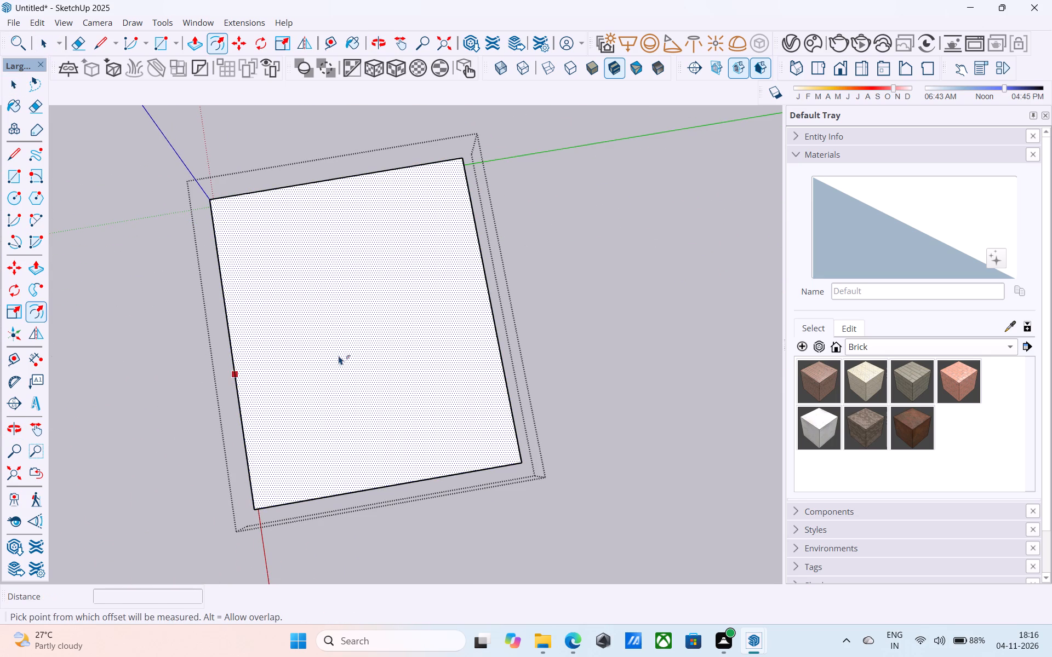
{"action": "key", "text": "2"}
{"action": "key", "text": "BackSpace"}
{"action": "type", "text": "4'"}
{"action": "key", "text": "Return"}
{"action": "key", "text": "space"}
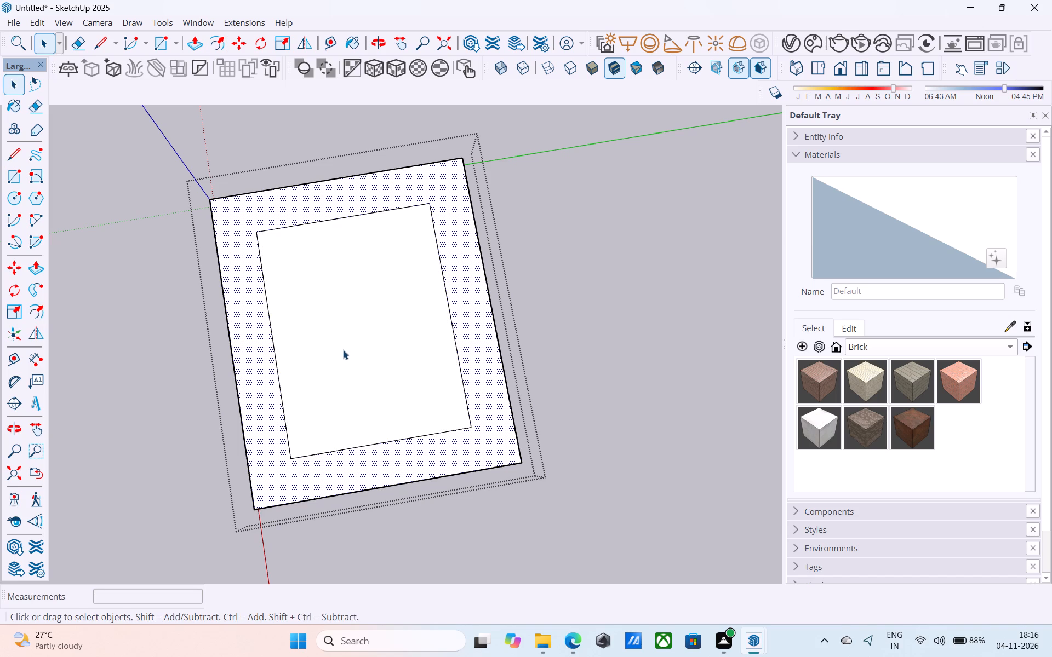
Offset the inner rectangle on the slab's top inward by 9" to outline the wall thickness.
{"action": "scroll", "coordinate": [345, 346], "scroll_direction": "up", "scroll_amount": 6}
{"action": "scroll", "coordinate": [347, 346], "scroll_direction": "down", "scroll_amount": 7}
{"action": "middle_click_drag", "start_coordinate": [349, 360], "coordinate": [349, 361]}
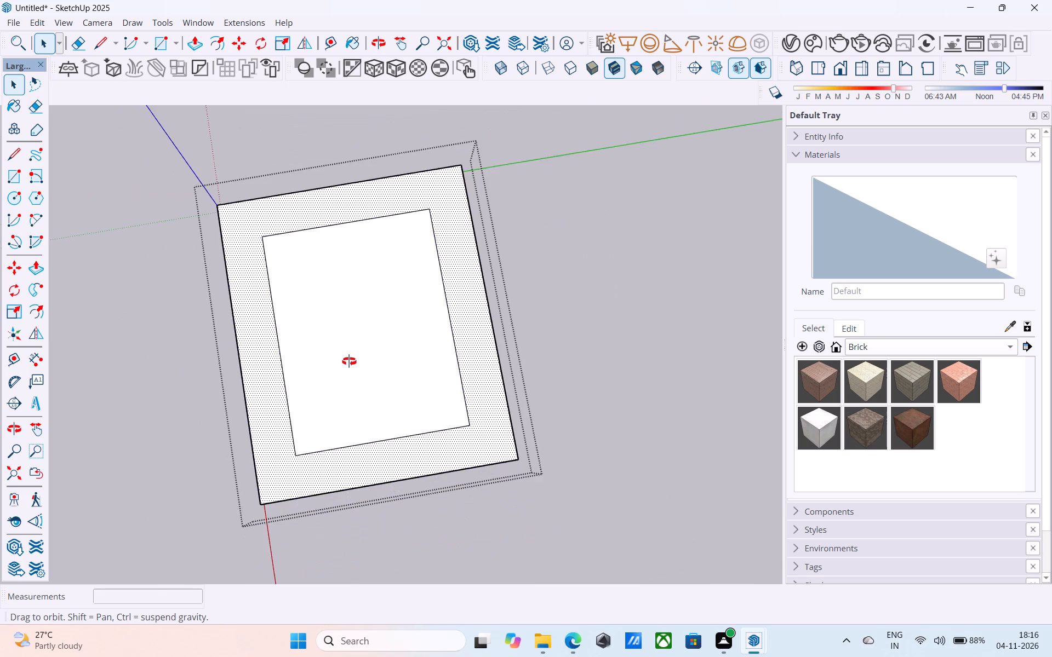
{"action": "middle_click_drag", "start_coordinate": [349, 361], "coordinate": [350, 258]}
{"action": "middle_click_drag", "start_coordinate": [358, 273], "coordinate": [351, 234]}
{"action": "scroll", "coordinate": [365, 323], "scroll_direction": "up", "scroll_amount": 3}
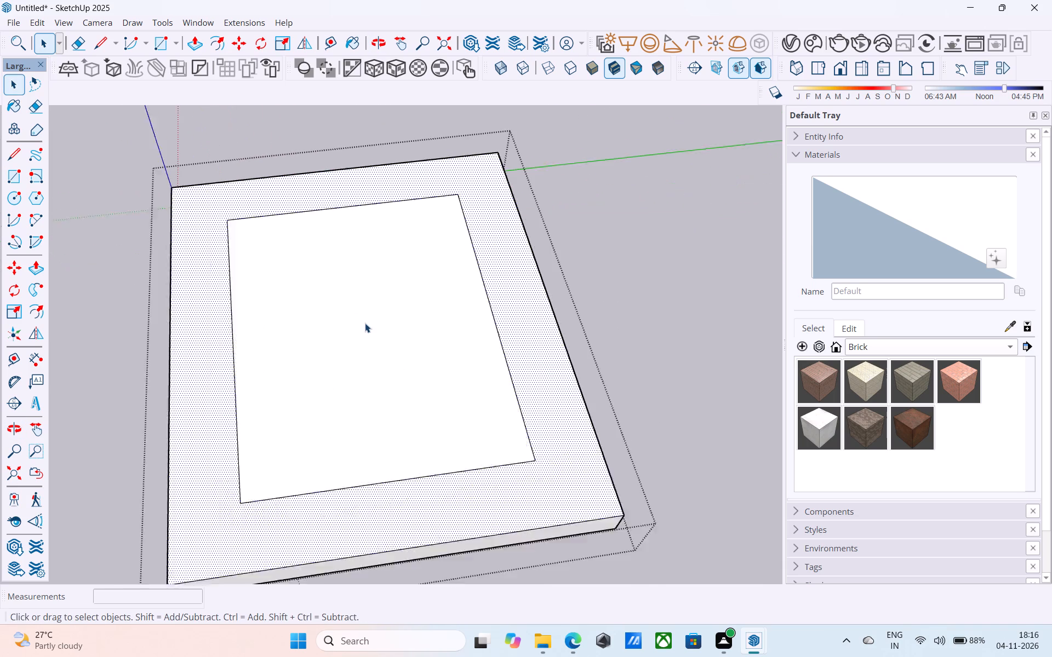
{"action": "scroll", "coordinate": [365, 323], "scroll_direction": "up", "scroll_amount": 2}
{"action": "left_click", "coordinate": [365, 323]}
{"action": "key", "text": "f"}
{"action": "left_click", "coordinate": [365, 323]}
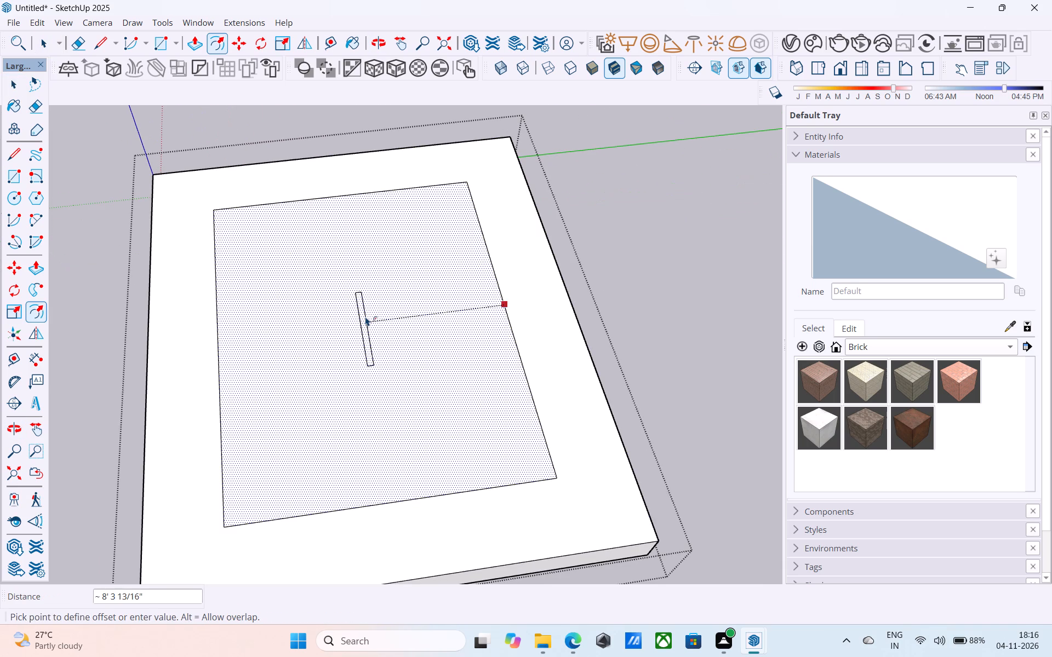
{"action": "type", "text": "9\""}
{"action": "key", "text": "Return"}
{"action": "key", "text": "space"}
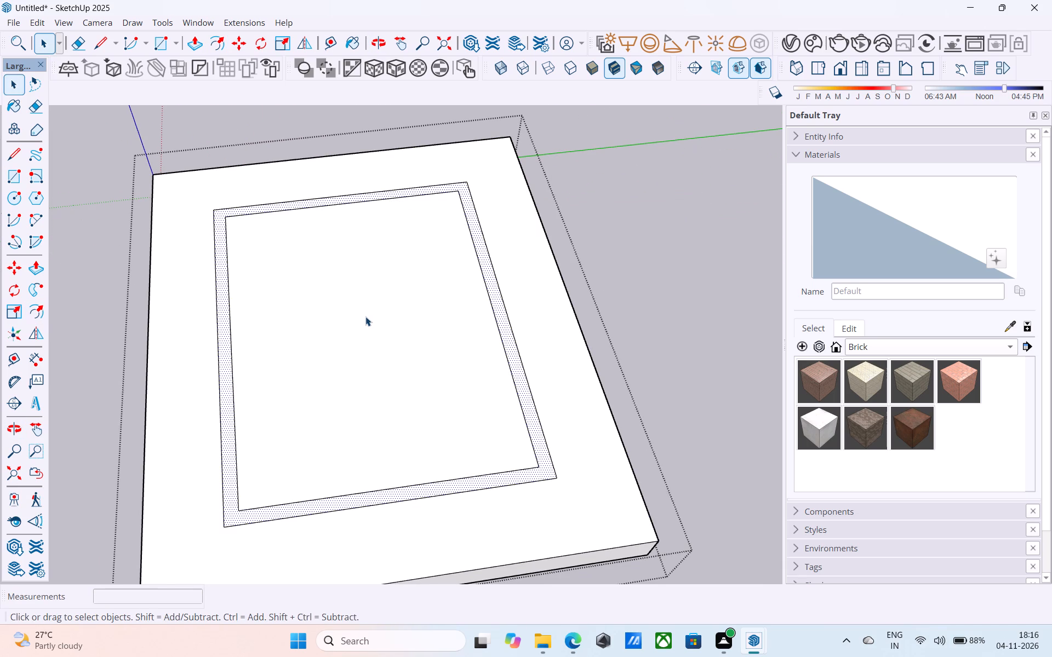
Push/Pull the narrow ring face between the two inner rectangles upward 10' to raise the walls.
{"action": "scroll", "coordinate": [365, 316], "scroll_direction": "down", "scroll_amount": 7}
{"action": "middle_click_drag", "start_coordinate": [365, 316], "coordinate": [245, 243]}
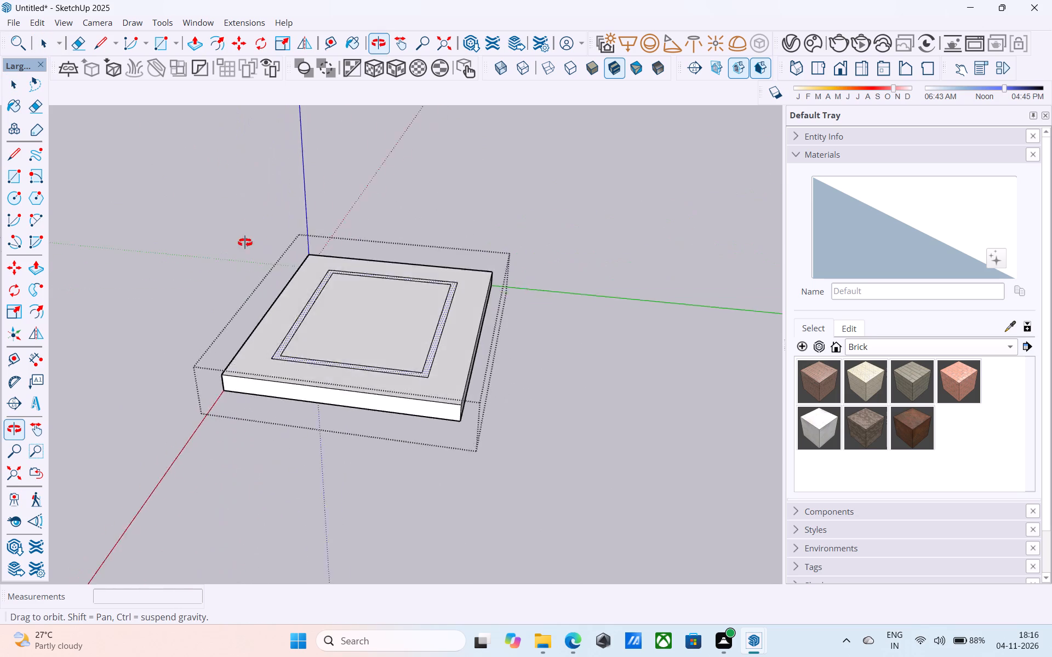
{"action": "middle_click_drag", "start_coordinate": [245, 243], "coordinate": [342, 363]}
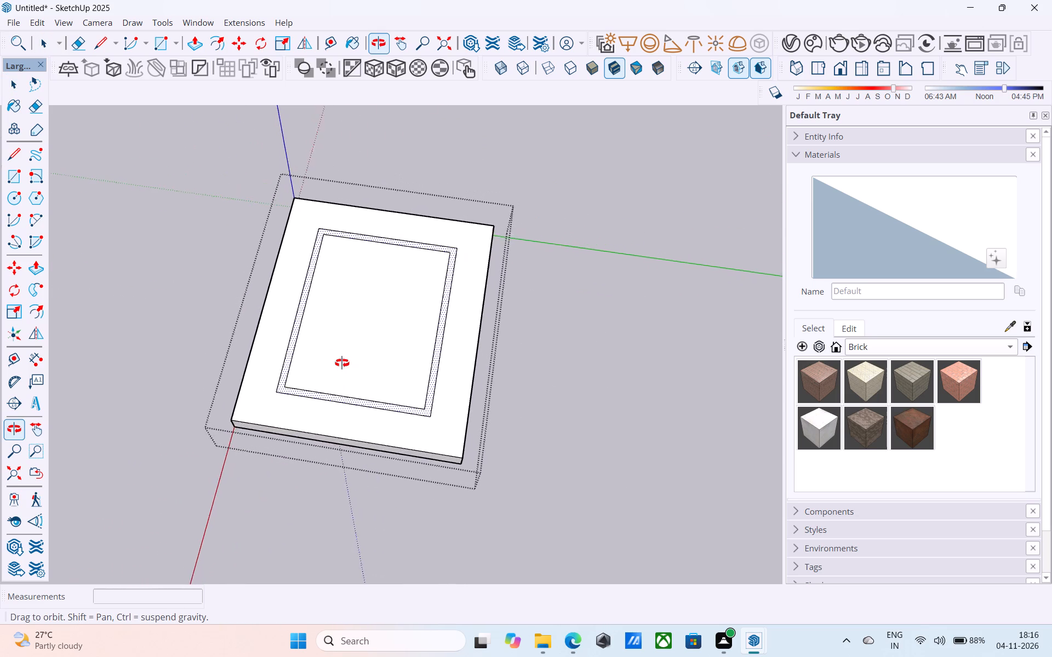
{"action": "middle_click_drag", "start_coordinate": [342, 363], "coordinate": [355, 402]}
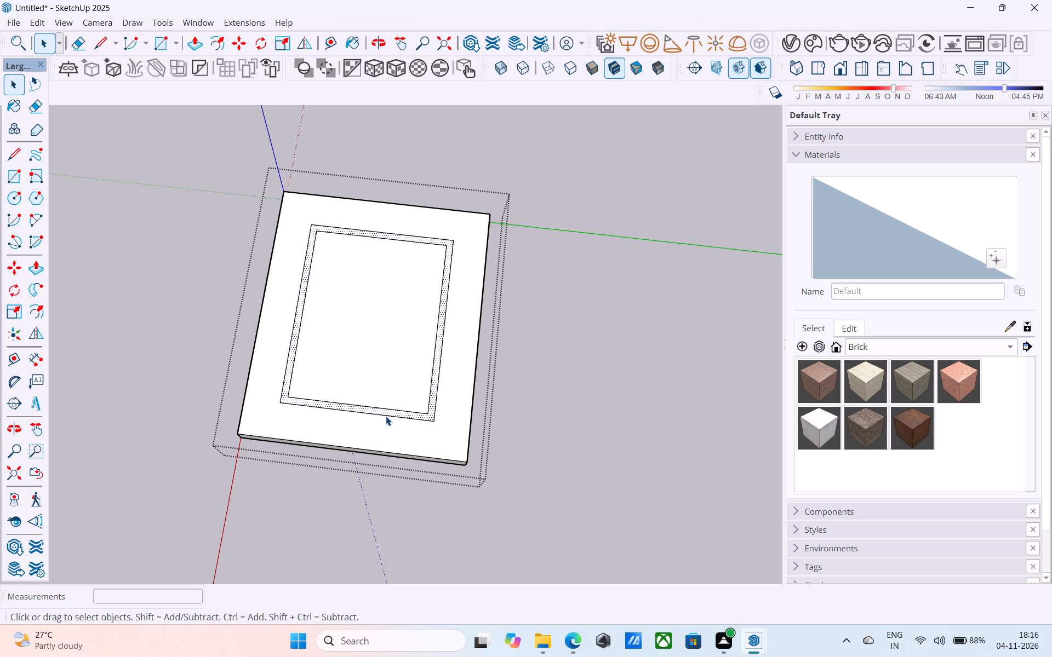
{"action": "scroll", "coordinate": [386, 416], "scroll_direction": "up", "scroll_amount": 1}
{"action": "scroll", "coordinate": [378, 315], "scroll_direction": "down", "scroll_amount": 5}
{"action": "middle_click_drag", "start_coordinate": [379, 326], "coordinate": [437, 330]}
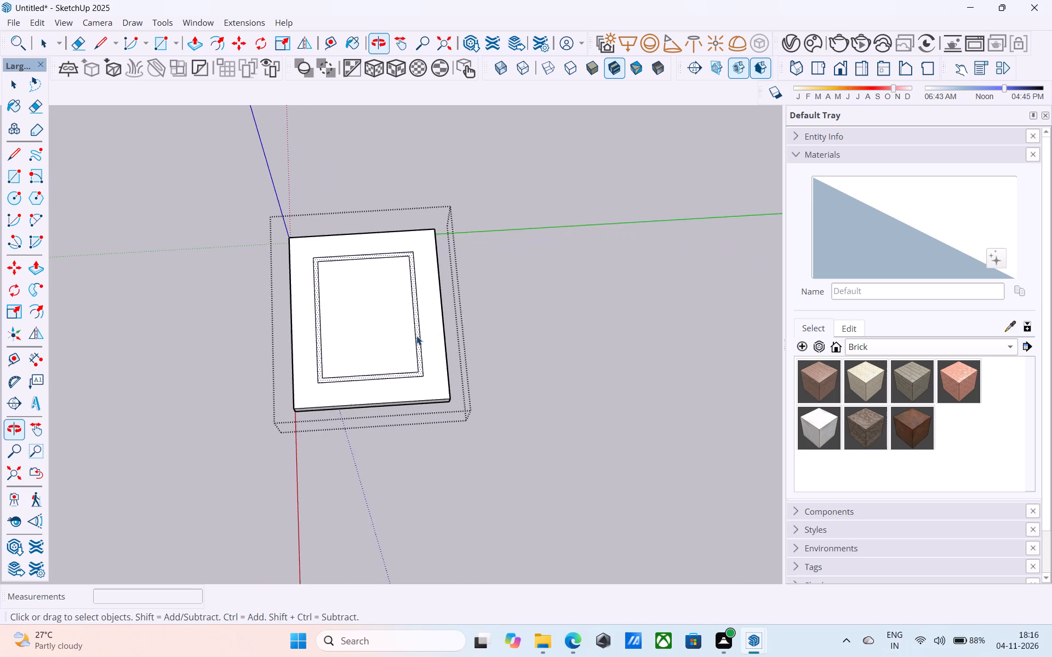
{"action": "middle_click_drag", "start_coordinate": [397, 342], "coordinate": [437, 350]}
{"action": "scroll", "coordinate": [437, 350], "scroll_direction": "up", "scroll_amount": 3}
{"action": "scroll", "coordinate": [362, 276], "scroll_direction": "up", "scroll_amount": 5}
{"action": "middle_click_drag", "start_coordinate": [360, 271], "coordinate": [369, 182], "text": "shift"}
{"action": "scroll", "coordinate": [362, 260], "scroll_direction": "down", "scroll_amount": 3}
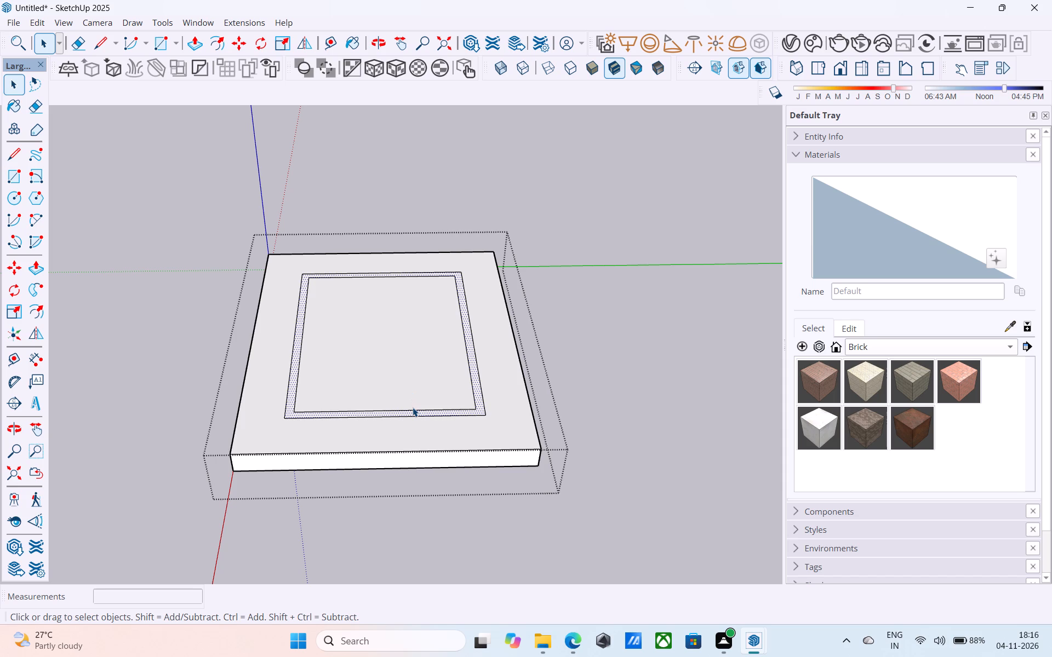
{"action": "scroll", "coordinate": [413, 407], "scroll_direction": "down", "scroll_amount": 1}
{"action": "key", "text": "p"}
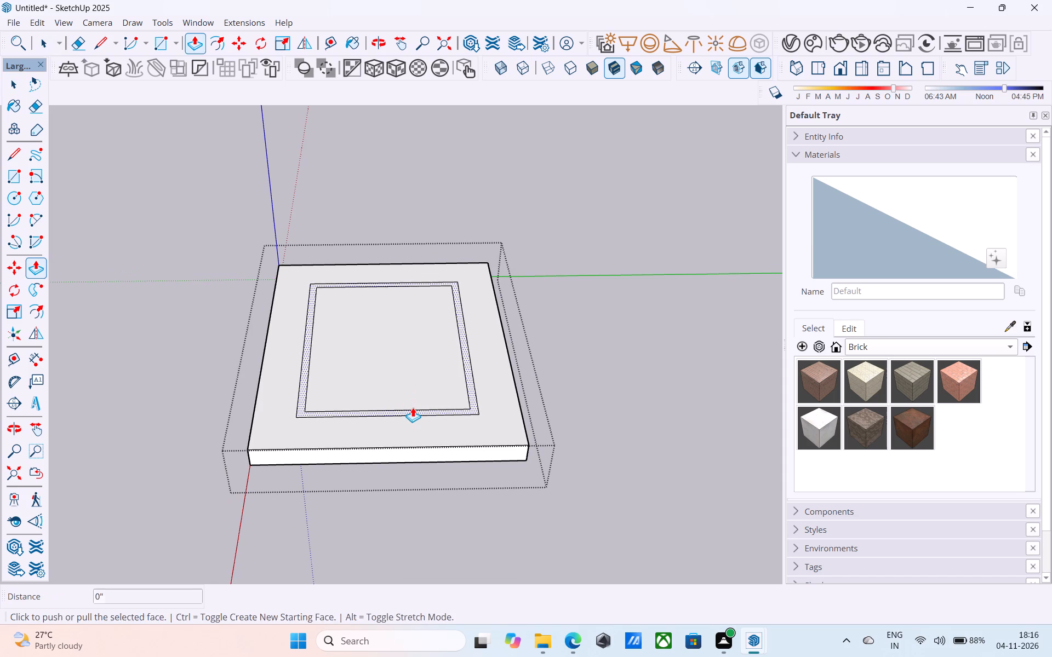
{"action": "left_click", "coordinate": [413, 407]}
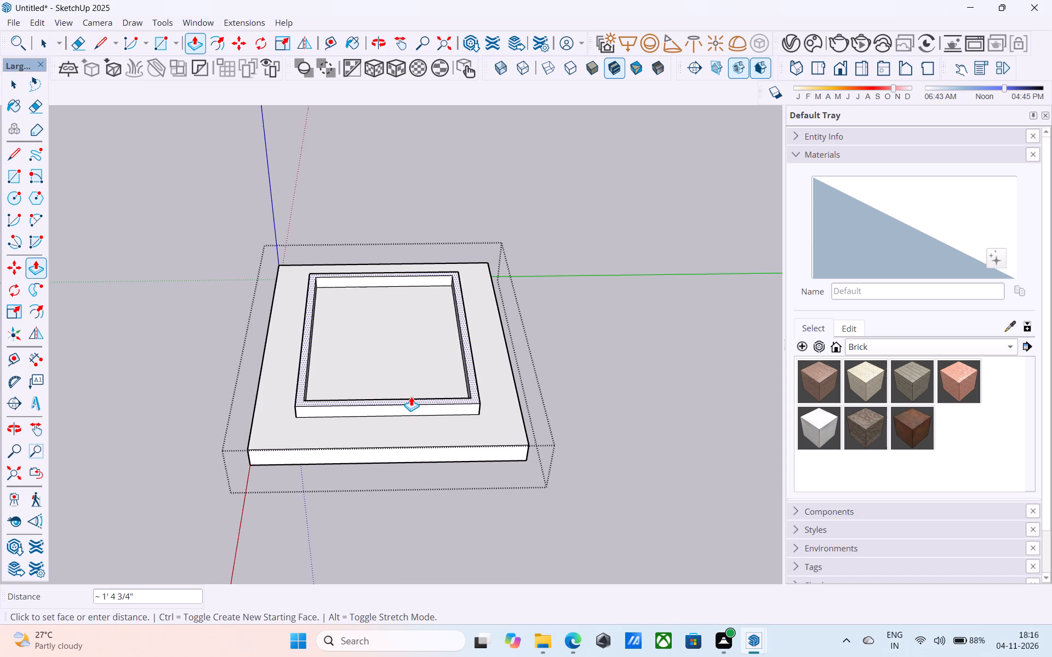
{"action": "type", "text": "10'"}
{"action": "key", "text": "Return"}
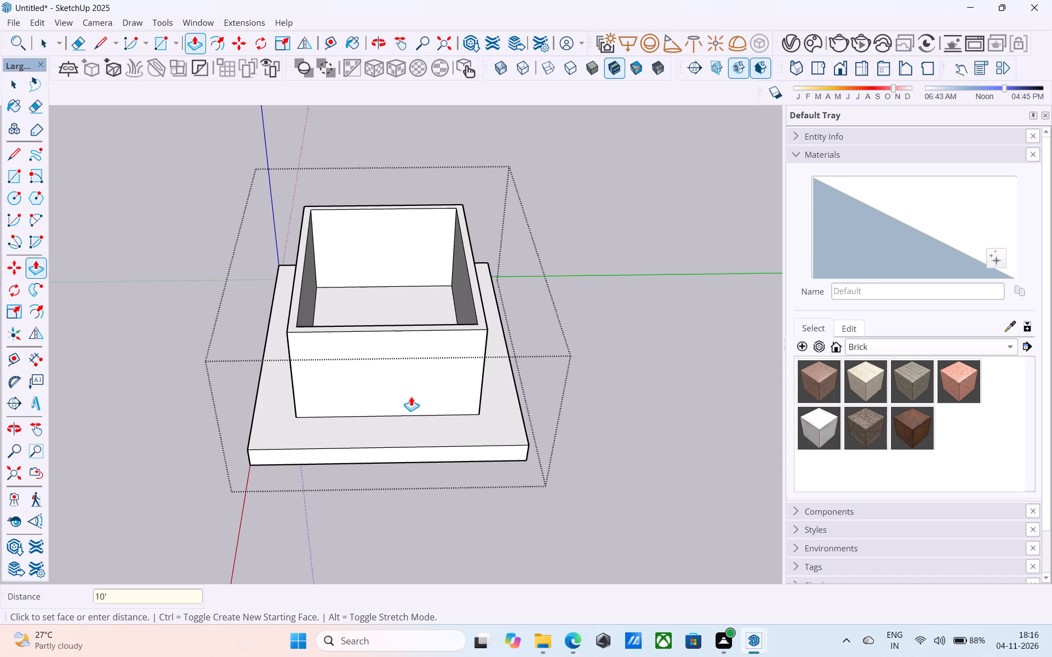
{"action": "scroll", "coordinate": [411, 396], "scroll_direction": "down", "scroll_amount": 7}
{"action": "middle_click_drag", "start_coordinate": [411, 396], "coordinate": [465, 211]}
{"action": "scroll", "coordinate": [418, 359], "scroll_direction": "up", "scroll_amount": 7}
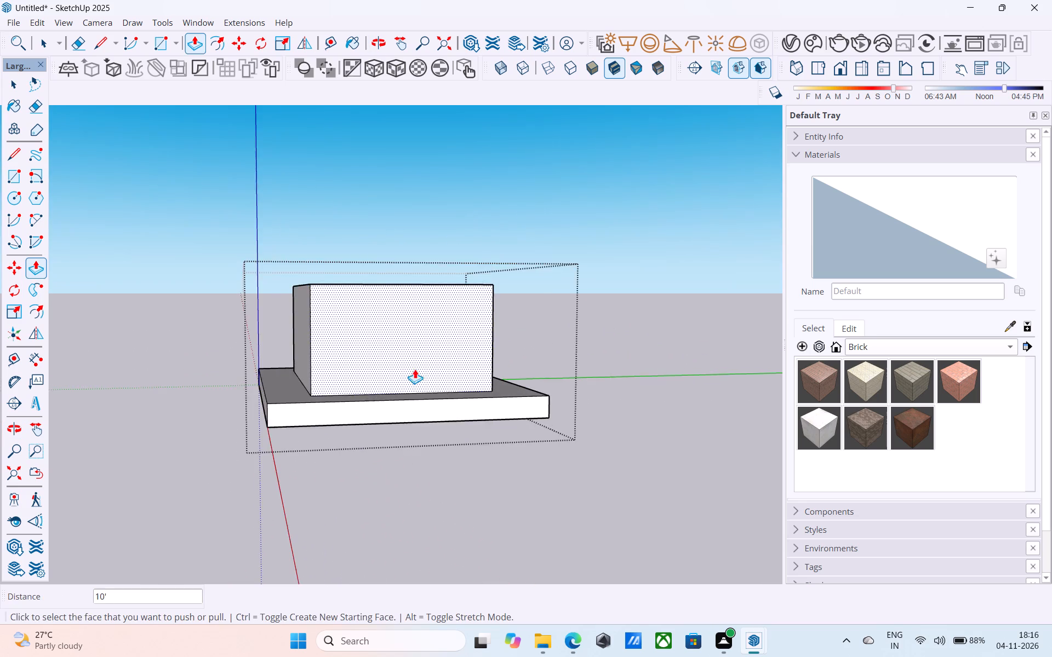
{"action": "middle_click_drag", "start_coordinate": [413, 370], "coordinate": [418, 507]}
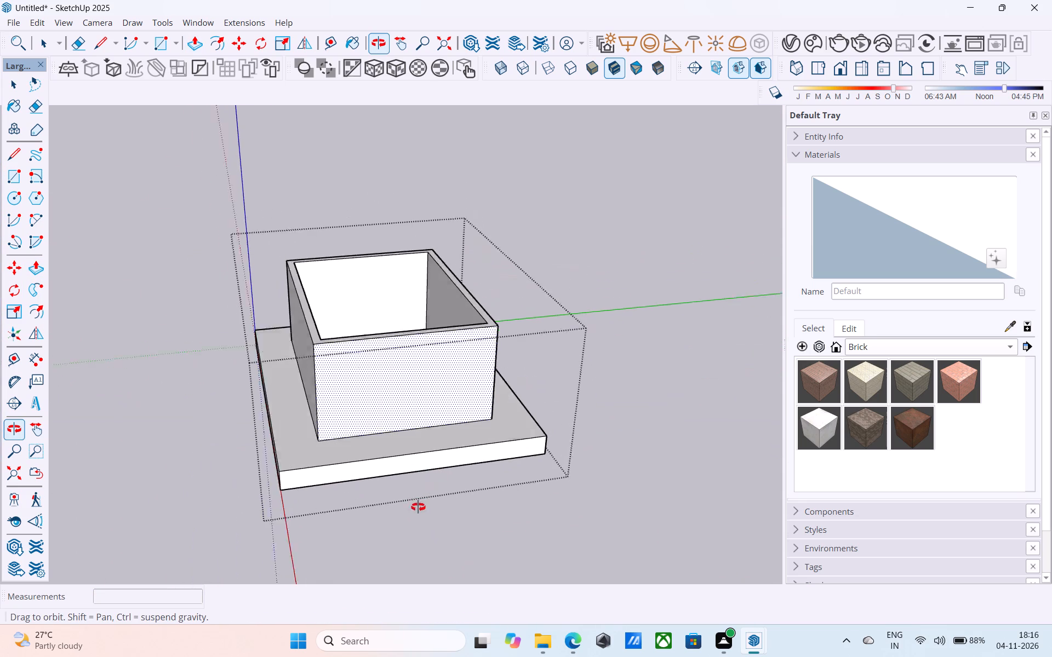
Undo the raised walls and the two inward offsets, back to the plain slab.
{"action": "middle_click_drag", "start_coordinate": [418, 507], "coordinate": [418, 511]}
{"action": "key", "text": "space"}
{"action": "key", "text": "ctrl+z"}
{"action": "scroll", "coordinate": [403, 486], "scroll_direction": "up", "scroll_amount": 1, "text": "ctrl"}
{"action": "key", "text": "ctrl+z"}
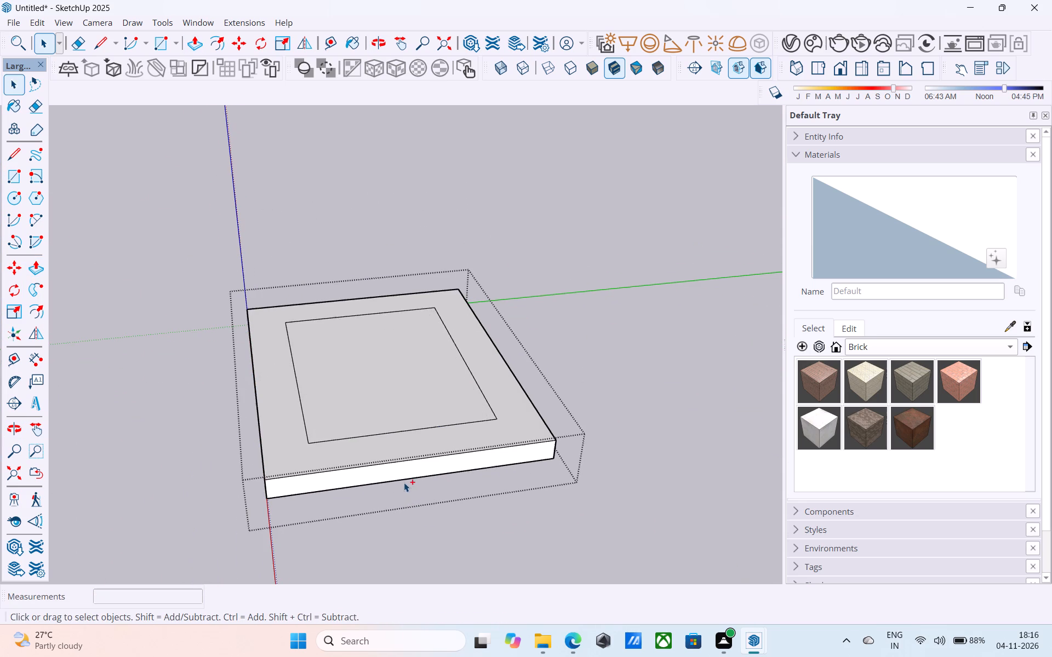
{"action": "key", "text": "ctrl+z"}
Measure the slab's front top edge, parallel to the green axis, with the Line tool.
{"action": "middle_click_drag", "start_coordinate": [409, 466], "coordinate": [285, 557]}
{"action": "key", "text": "l"}
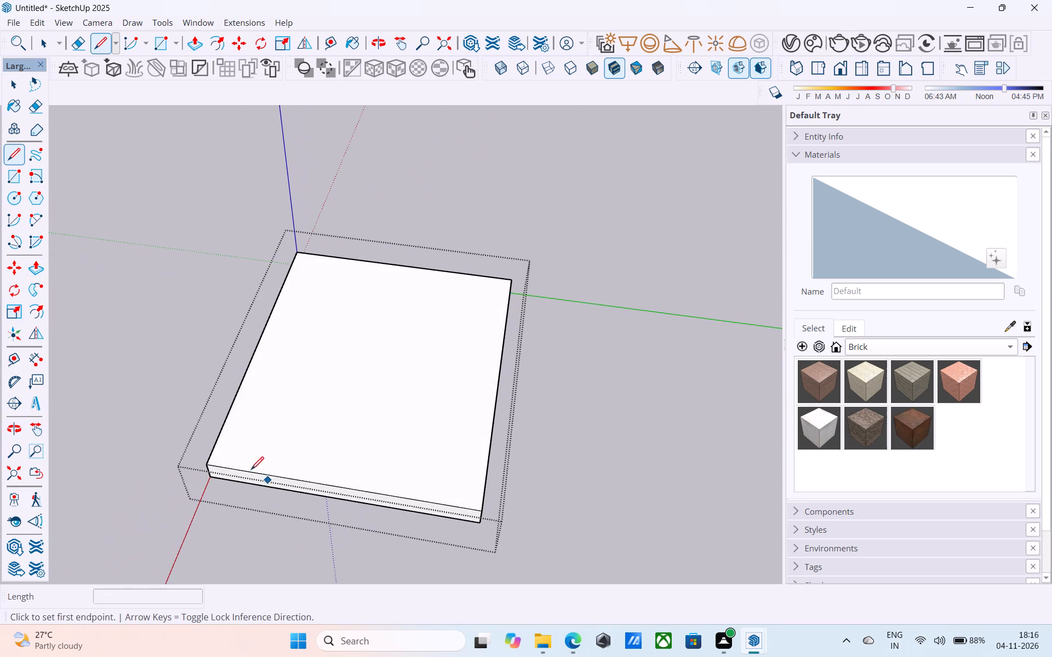
{"action": "left_click", "coordinate": [211, 464]}
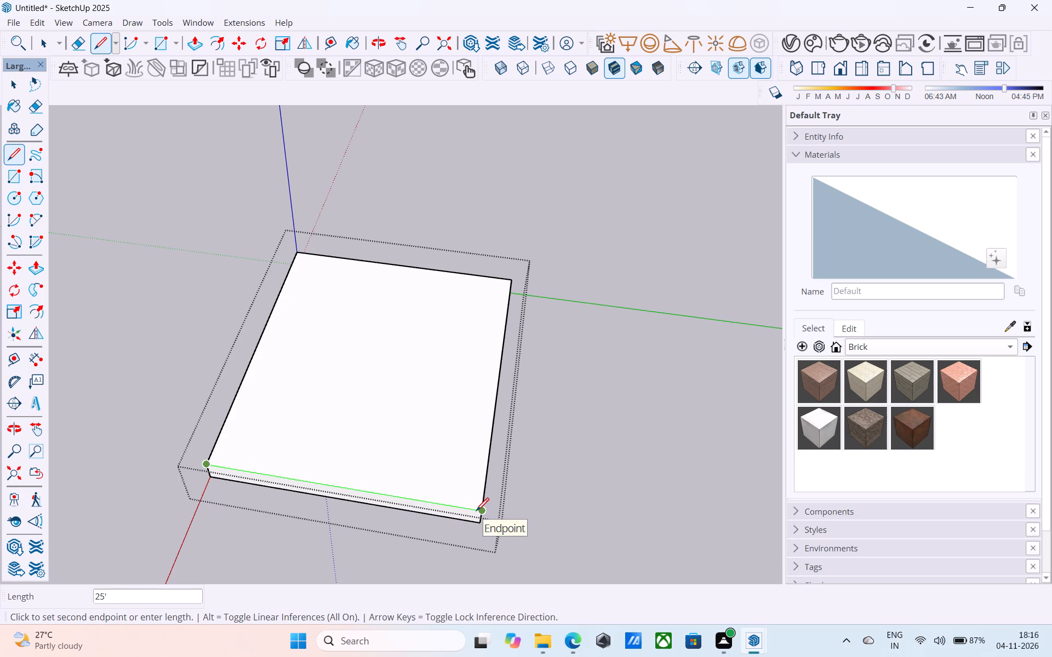
{"action": "key", "text": "space"}
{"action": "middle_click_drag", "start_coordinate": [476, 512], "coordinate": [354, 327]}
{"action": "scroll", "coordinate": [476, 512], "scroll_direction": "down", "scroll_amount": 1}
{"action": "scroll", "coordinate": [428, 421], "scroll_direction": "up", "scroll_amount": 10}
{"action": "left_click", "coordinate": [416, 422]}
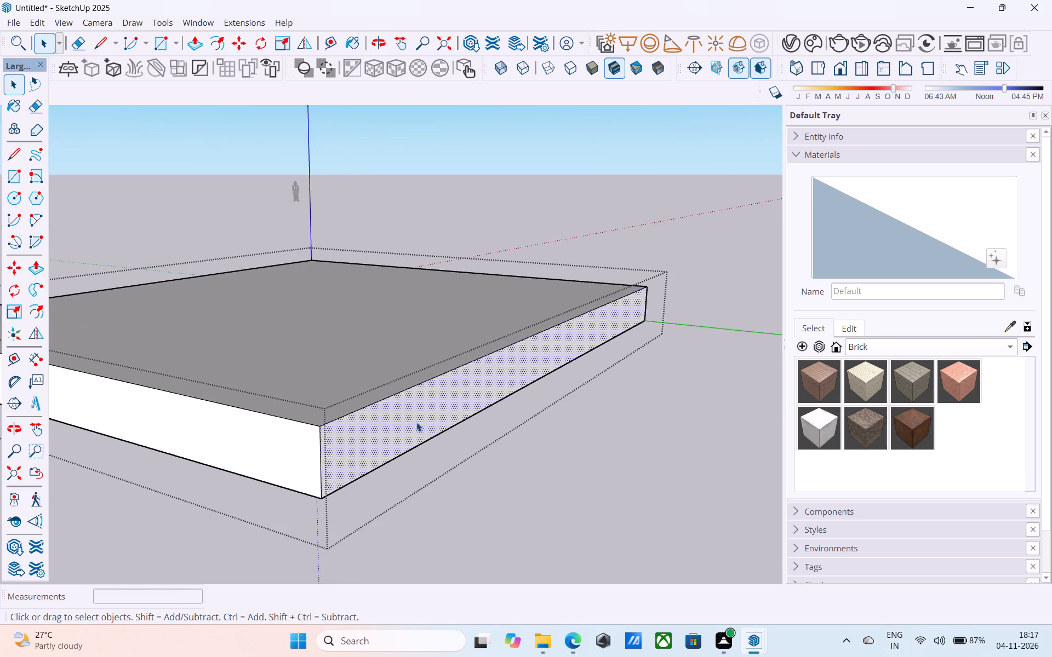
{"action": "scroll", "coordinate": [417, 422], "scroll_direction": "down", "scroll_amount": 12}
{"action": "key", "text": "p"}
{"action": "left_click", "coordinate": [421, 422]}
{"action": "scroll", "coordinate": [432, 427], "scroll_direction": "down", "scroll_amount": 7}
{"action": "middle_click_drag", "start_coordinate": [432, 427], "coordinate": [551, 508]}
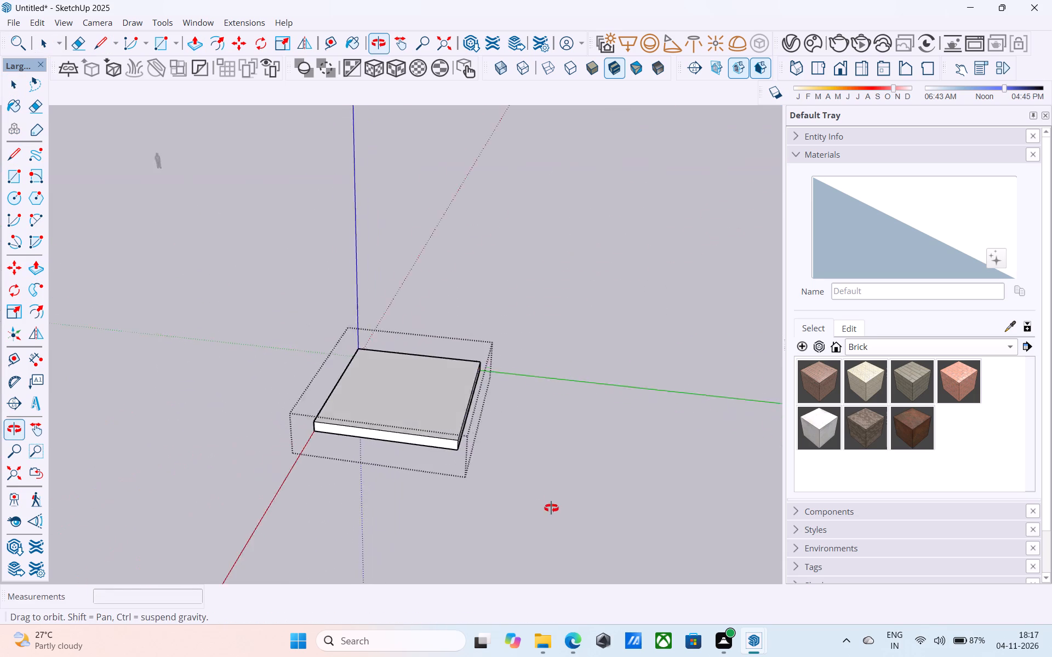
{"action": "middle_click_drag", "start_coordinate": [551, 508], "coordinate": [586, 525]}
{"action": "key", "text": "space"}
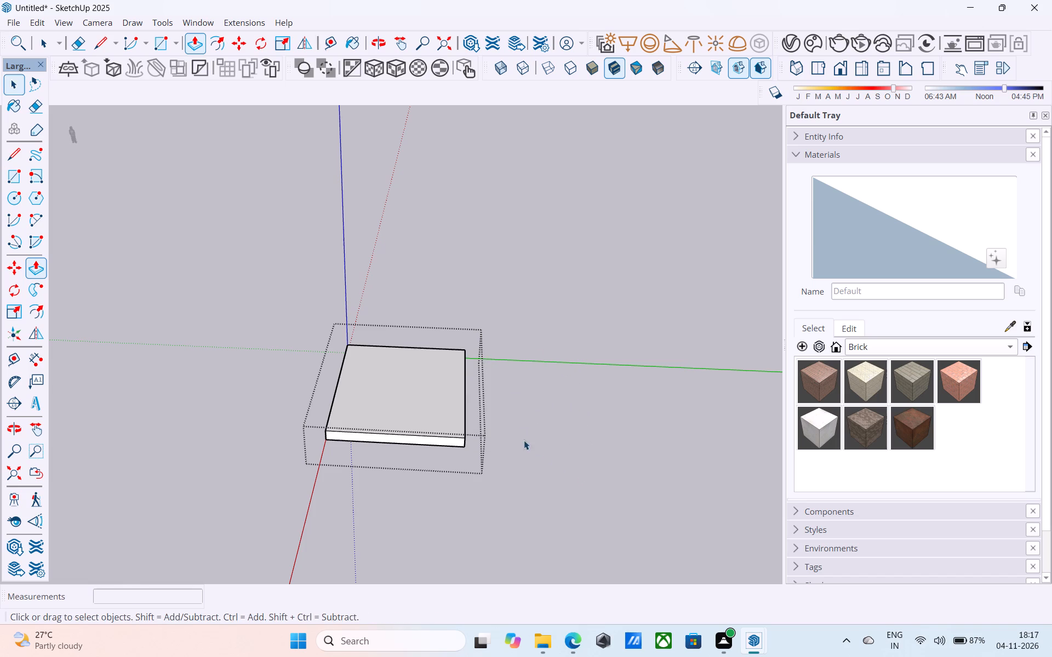
Push/Pull the slab's side face outward 5' along the green axis to widen the plinth.
{"action": "middle_click_drag", "start_coordinate": [477, 424], "coordinate": [332, 388]}
{"action": "scroll", "coordinate": [230, 347], "scroll_direction": "up", "scroll_amount": 11}
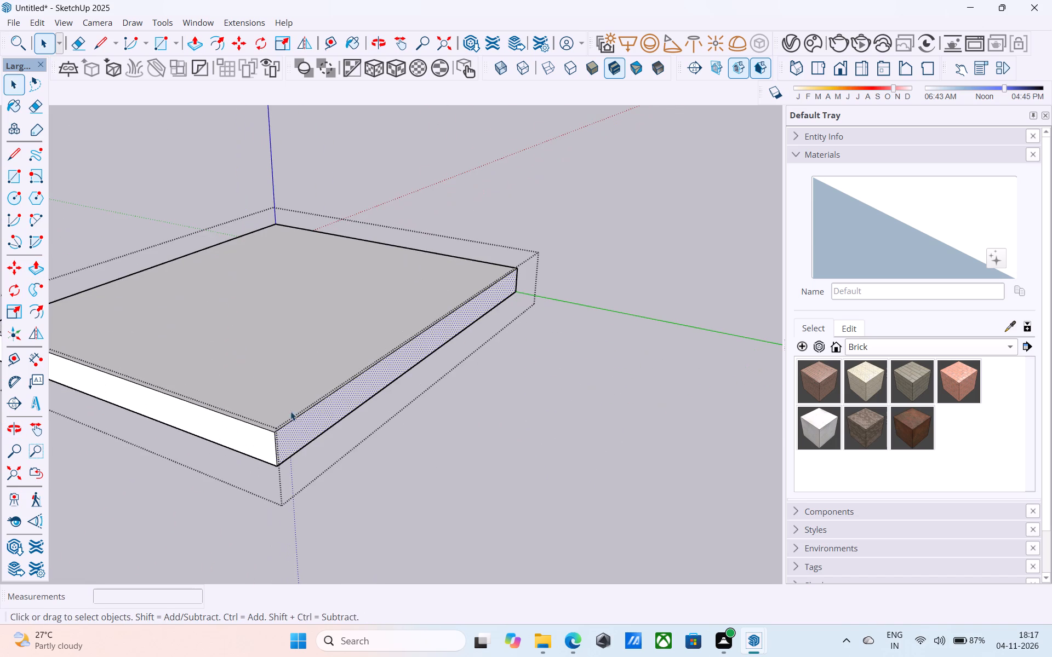
{"action": "key", "text": "p"}
{"action": "left_click", "coordinate": [318, 418]}
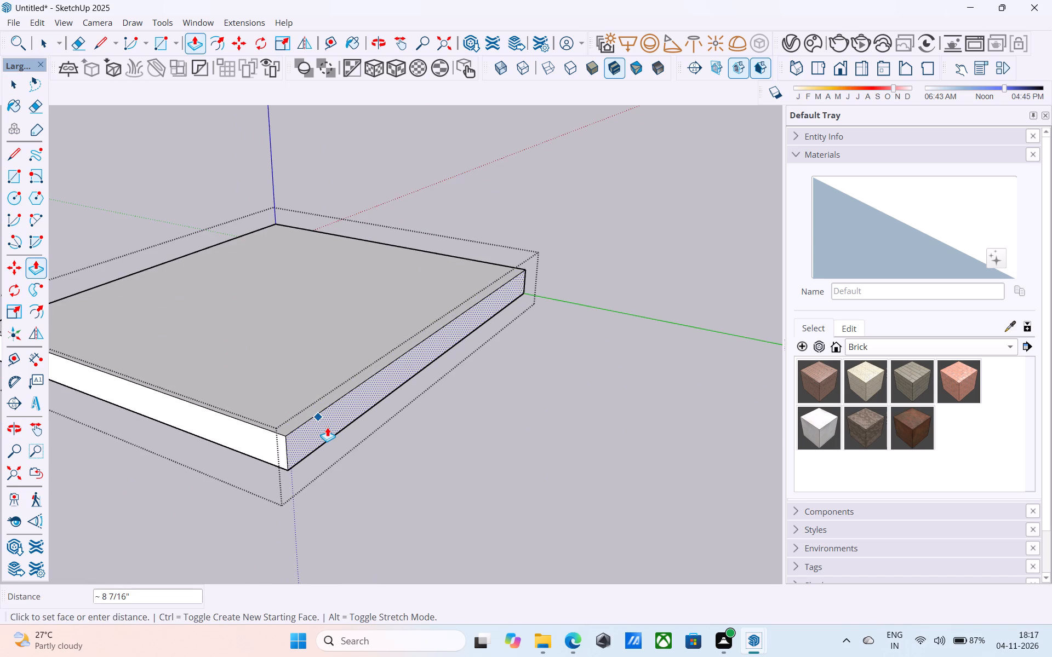
{"action": "type", "text": "5'"}
{"action": "key", "text": "Return"}
{"action": "key", "text": "space"}
Measure the widened slab's top edge parallel to the red axis with the Line tool.
{"action": "scroll", "coordinate": [432, 409], "scroll_direction": "down", "scroll_amount": 6}
{"action": "key", "text": "l"}
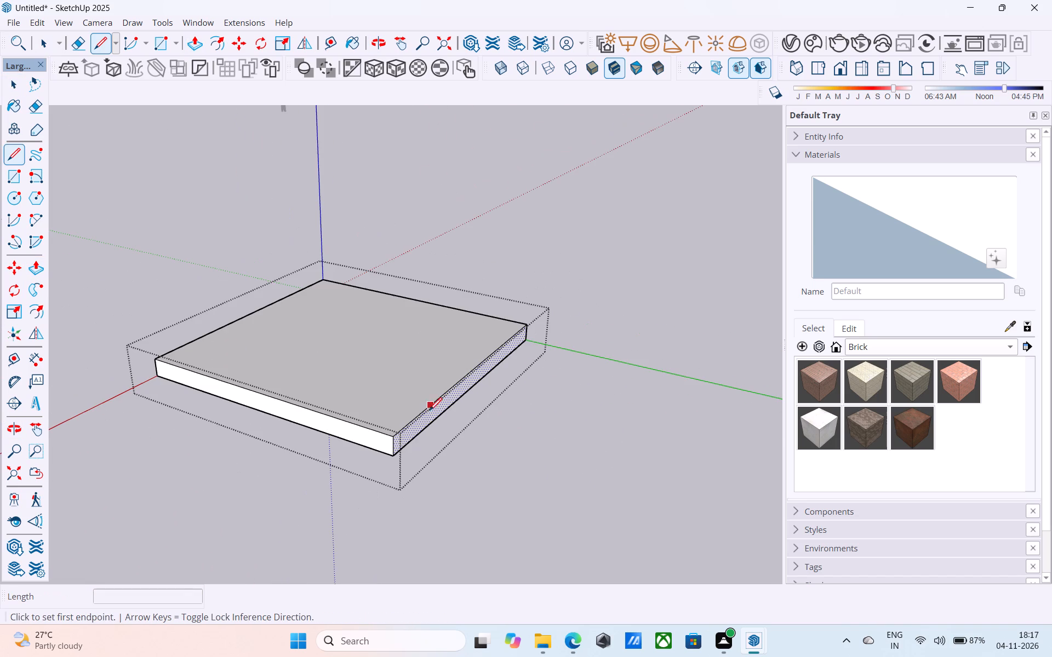
{"action": "left_click", "coordinate": [393, 440]}
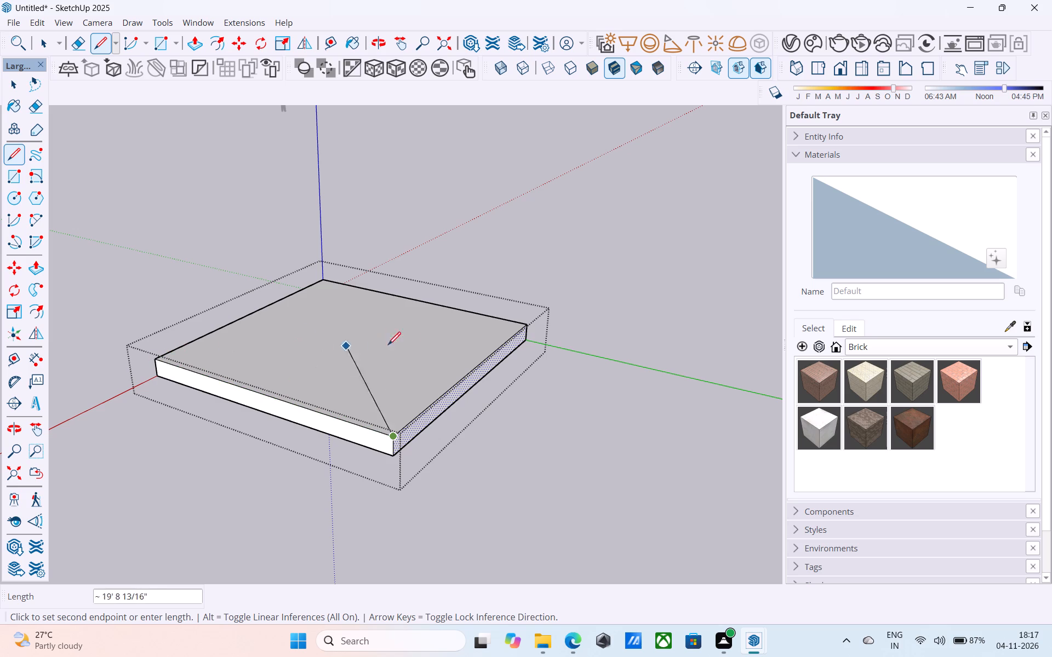
{"action": "middle_click_drag", "start_coordinate": [530, 328], "coordinate": [622, 534]}
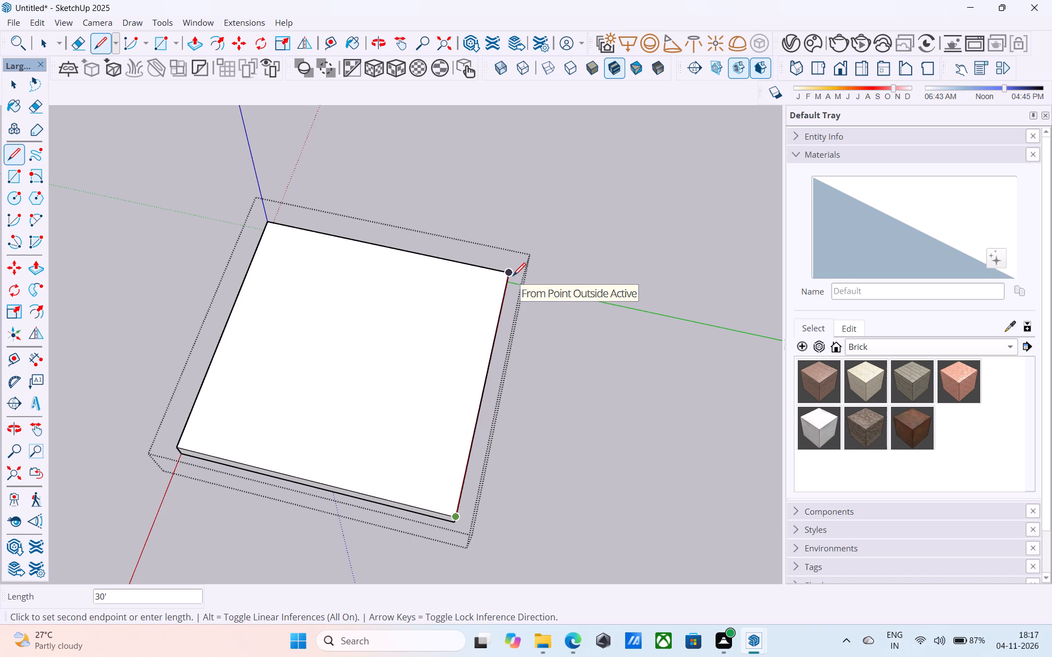
{"action": "scroll", "coordinate": [513, 277], "scroll_direction": "down", "scroll_amount": 7}
{"action": "key", "text": "space"}
Examine the widened slab from several angles.
{"action": "middle_click_drag", "start_coordinate": [450, 319], "coordinate": [468, 314]}
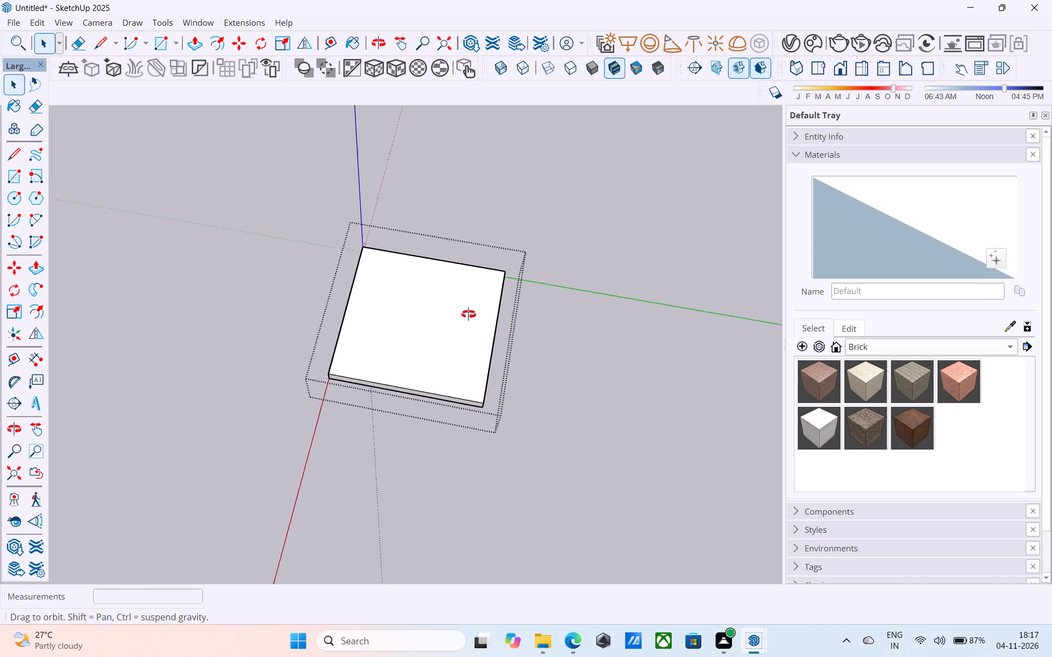
{"action": "middle_click_drag", "start_coordinate": [468, 314], "coordinate": [495, 274]}
{"action": "scroll", "coordinate": [470, 286], "scroll_direction": "up", "scroll_amount": 5}
{"action": "middle_click_drag", "start_coordinate": [449, 311], "coordinate": [464, 150], "text": "shift"}
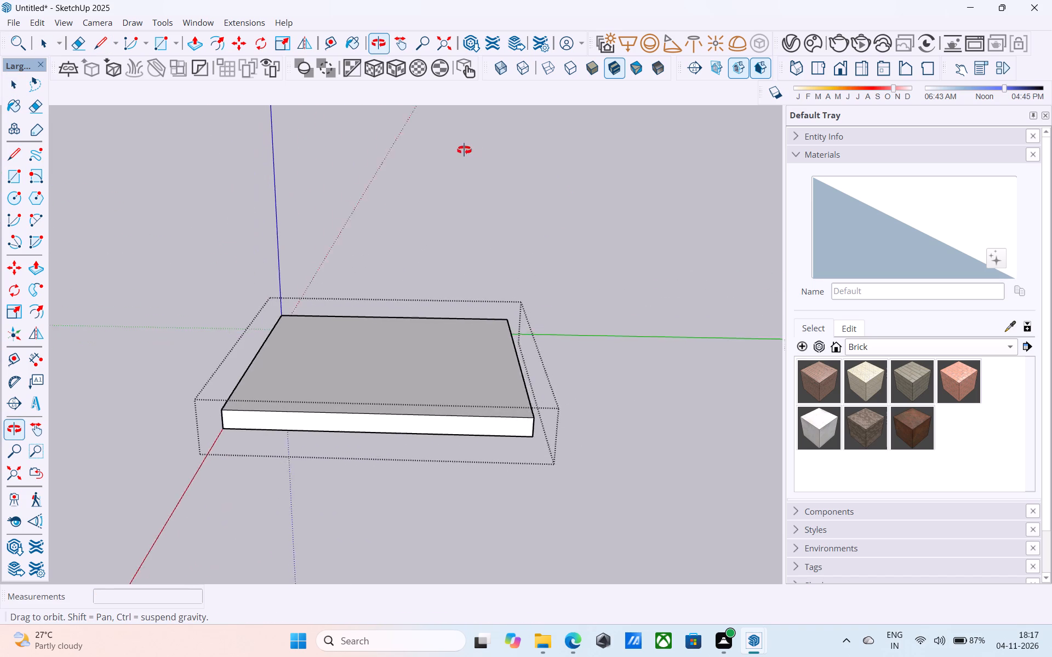
{"action": "middle_click_drag", "start_coordinate": [464, 150], "coordinate": [462, 152], "text": "shift"}
{"action": "middle_click_drag", "start_coordinate": [415, 344], "coordinate": [350, 271], "text": "shift"}
{"action": "middle_click_drag", "start_coordinate": [386, 303], "coordinate": [420, 315]}
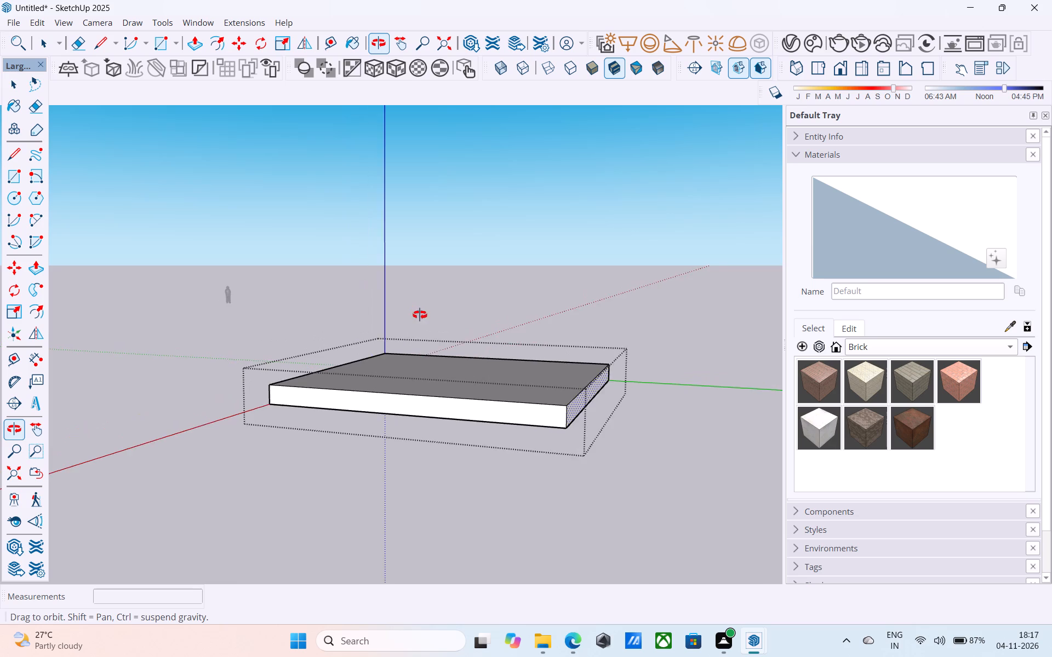
{"action": "middle_click_drag", "start_coordinate": [420, 315], "coordinate": [416, 313]}
{"action": "middle_click_drag", "start_coordinate": [425, 325], "coordinate": [541, 485]}
{"action": "scroll", "coordinate": [380, 286], "scroll_direction": "down", "scroll_amount": 3}
{"action": "scroll", "coordinate": [380, 286], "scroll_direction": "up", "scroll_amount": 1}
{"action": "scroll", "coordinate": [380, 286], "scroll_direction": "down", "scroll_amount": 2}
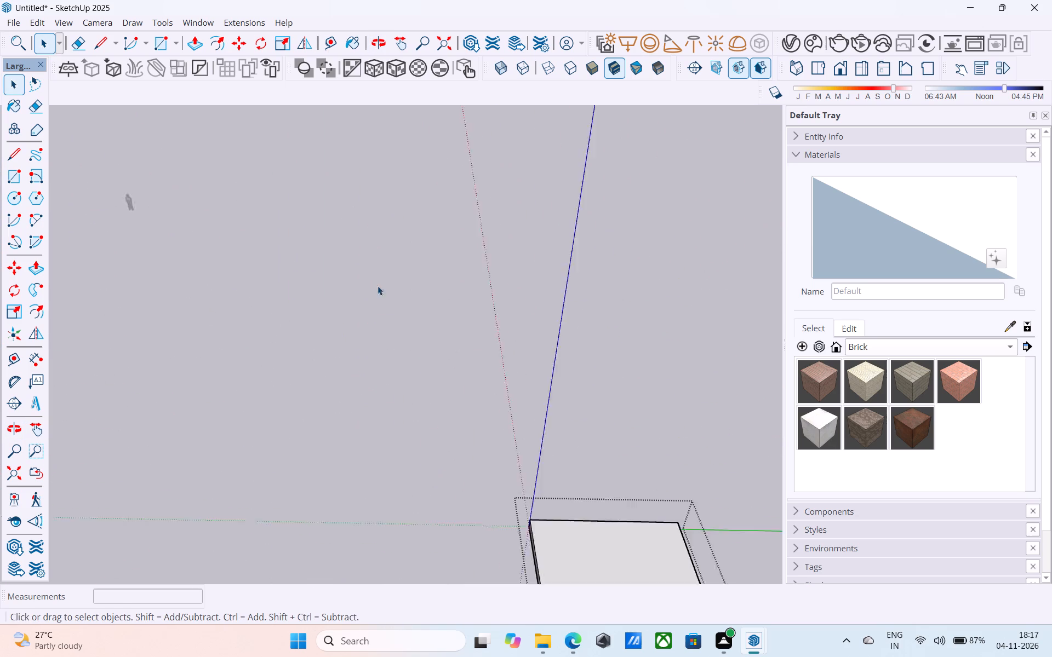
{"action": "scroll", "coordinate": [378, 286], "scroll_direction": "down", "scroll_amount": 8}
{"action": "scroll", "coordinate": [503, 458], "scroll_direction": "up", "scroll_amount": 12}
Offset the outline of the widened slab's top face inward by 4'.
{"action": "middle_click_drag", "start_coordinate": [492, 447], "coordinate": [469, 468], "text": "shift"}
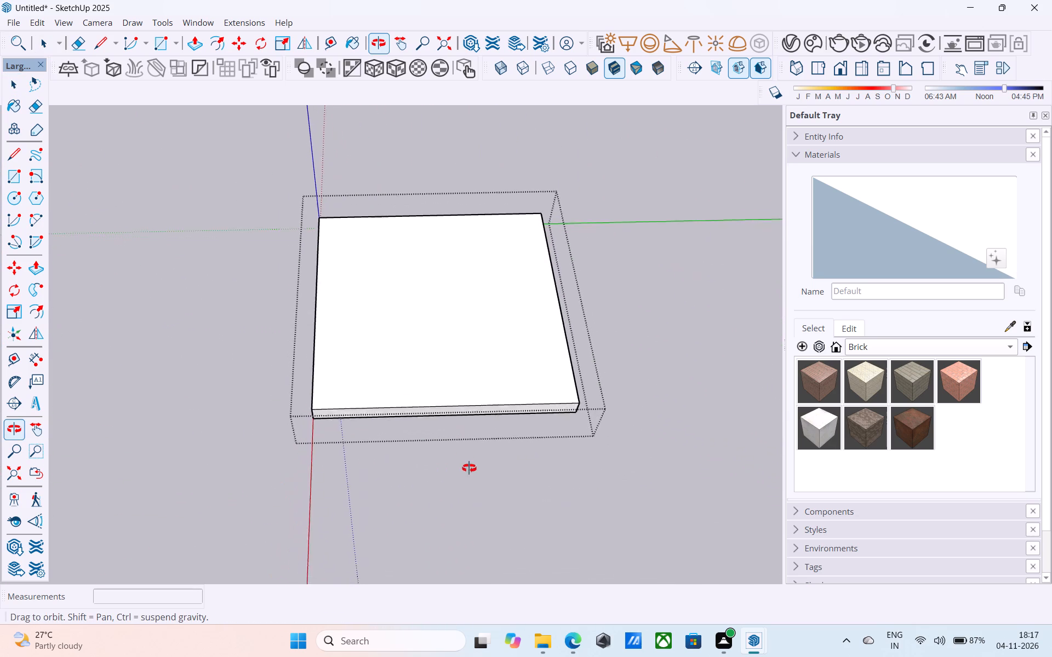
{"action": "middle_click_drag", "start_coordinate": [469, 468], "coordinate": [470, 470], "text": "shift"}
{"action": "middle_click_drag", "start_coordinate": [443, 417], "coordinate": [436, 466]}
{"action": "scroll", "coordinate": [425, 427], "scroll_direction": "up", "scroll_amount": 6}
{"action": "left_click", "coordinate": [413, 382]}
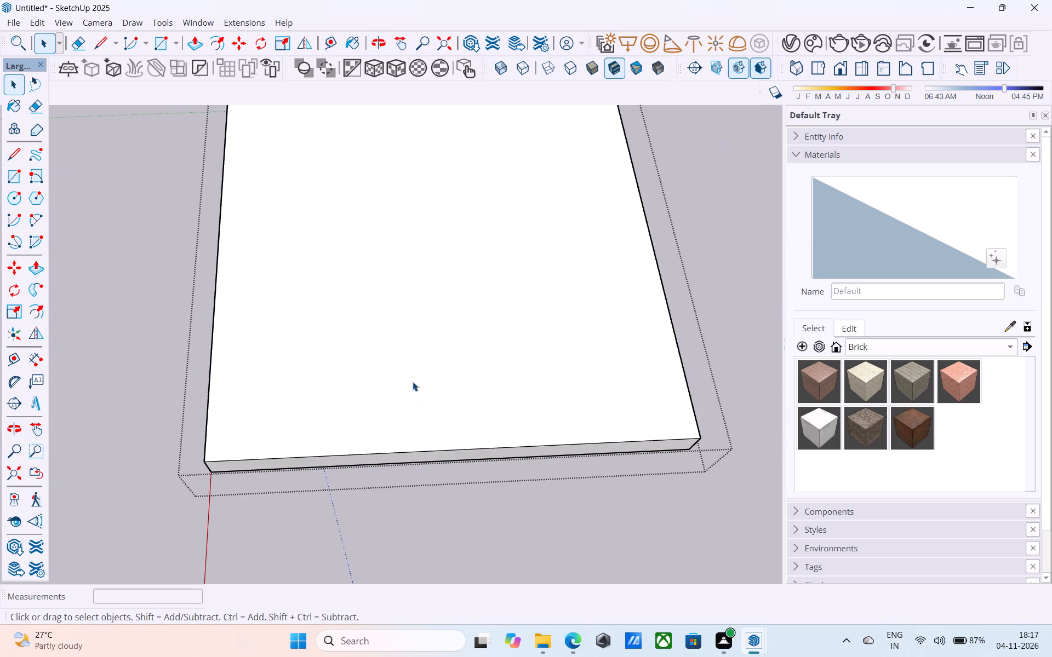
{"action": "scroll", "coordinate": [412, 382], "scroll_direction": "down", "scroll_amount": 7}
{"action": "middle_click_drag", "start_coordinate": [412, 382], "coordinate": [416, 398]}
{"action": "key", "text": "f"}
{"action": "left_click", "coordinate": [415, 359]}
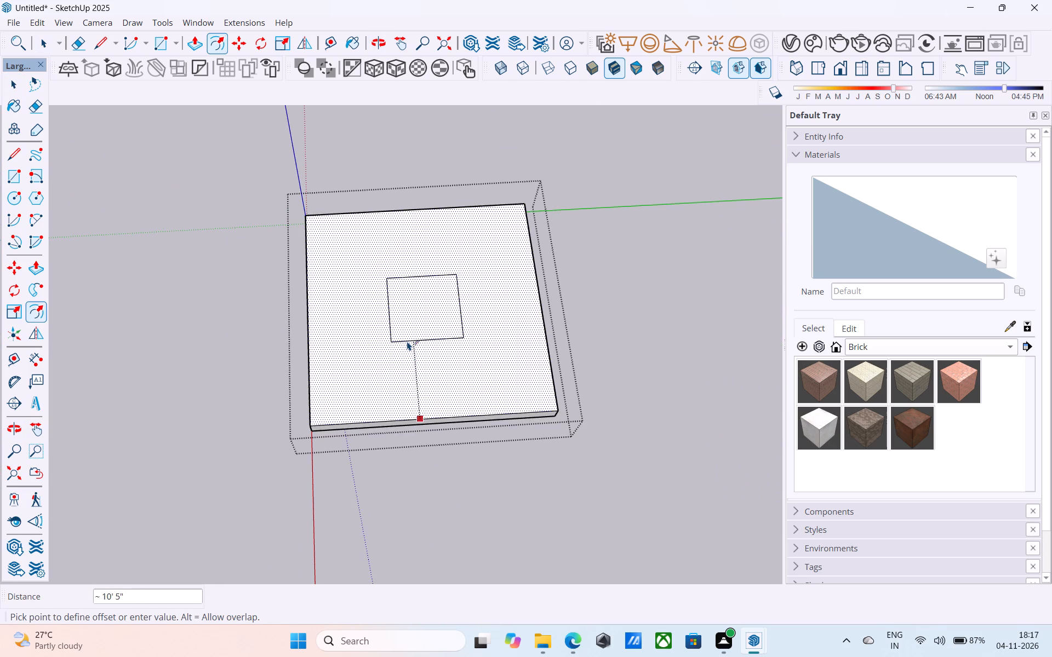
{"action": "type", "text": "4'"}
{"action": "key", "text": "Return"}
{"action": "key", "text": "space"}
Offset the inner rectangle on the slab's top inward by 9" to outline the wall thickness.
{"action": "left_click", "coordinate": [407, 341]}
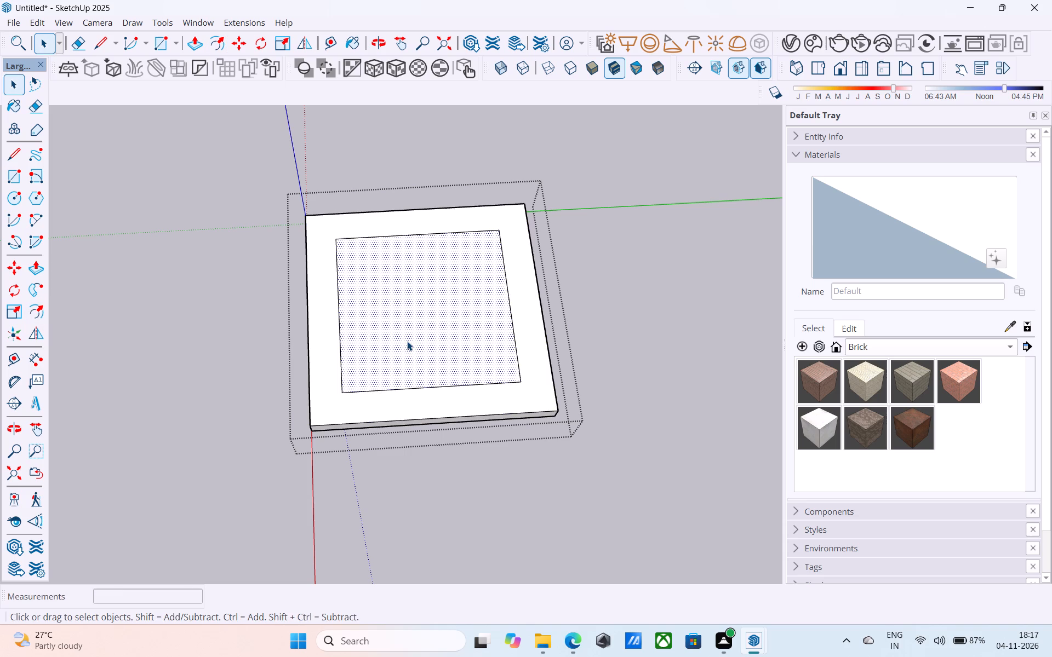
{"action": "key", "text": "f"}
{"action": "left_click", "coordinate": [407, 340]}
{"action": "type", "text": "9\""}
{"action": "key", "text": "Return"}
{"action": "key", "text": "space"}
Push/Pull the narrow ring face between the two inner rectangles upward 10' to raise the walls.
{"action": "scroll", "coordinate": [419, 341], "scroll_direction": "down", "scroll_amount": 5}
{"action": "middle_click_drag", "start_coordinate": [419, 341], "coordinate": [430, 238], "text": "shift"}
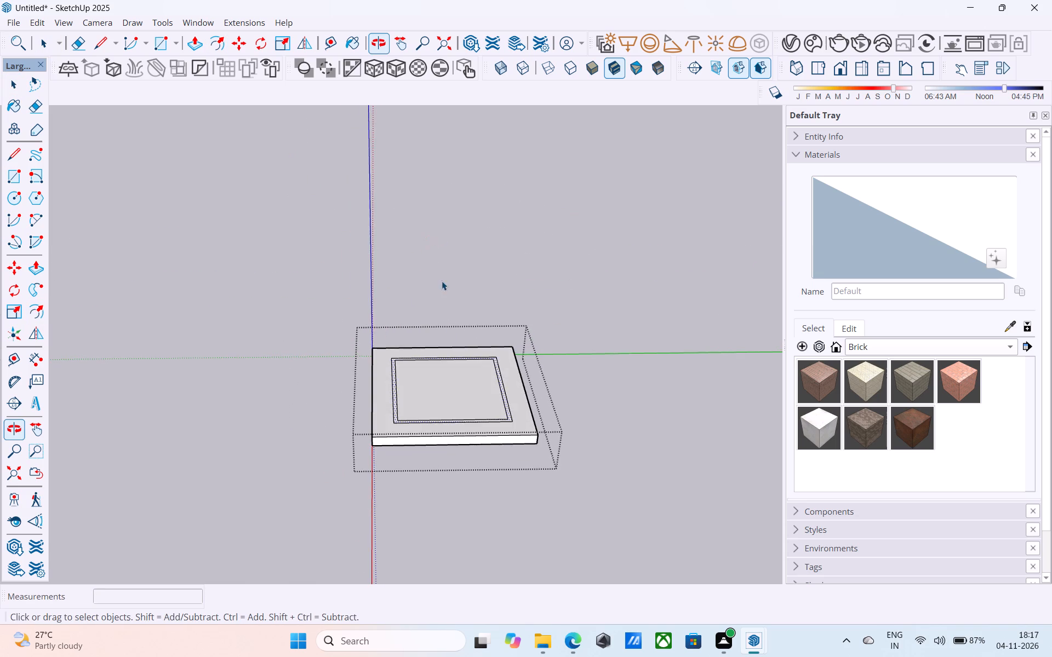
{"action": "scroll", "coordinate": [464, 438], "scroll_direction": "up", "scroll_amount": 13}
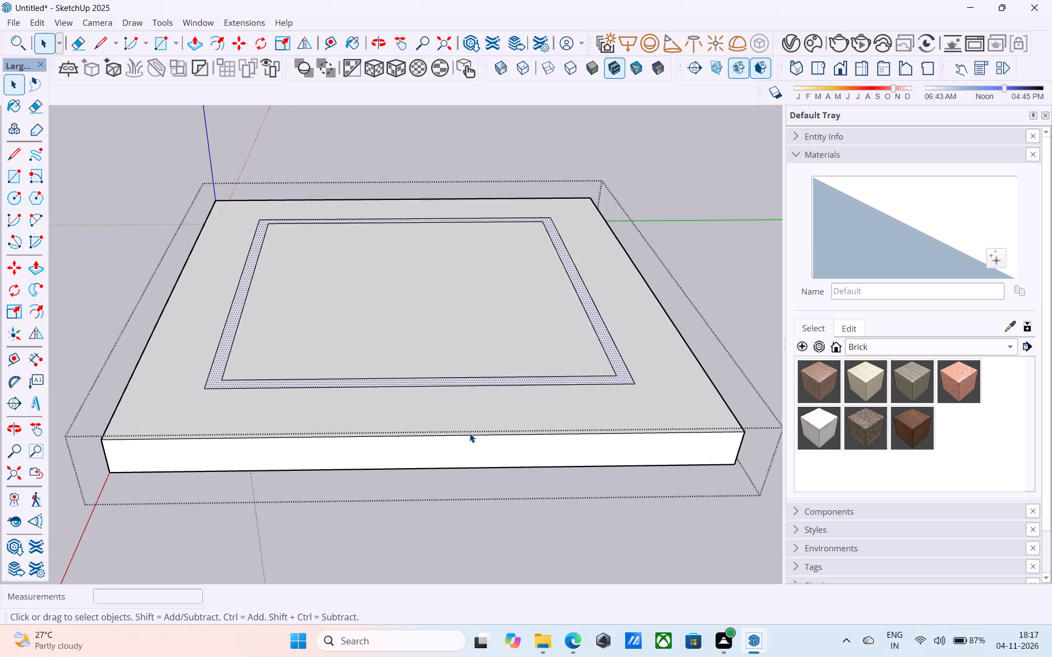
{"action": "scroll", "coordinate": [470, 433], "scroll_direction": "down", "scroll_amount": 7}
{"action": "middle_click_drag", "start_coordinate": [470, 433], "coordinate": [442, 416], "text": "shift"}
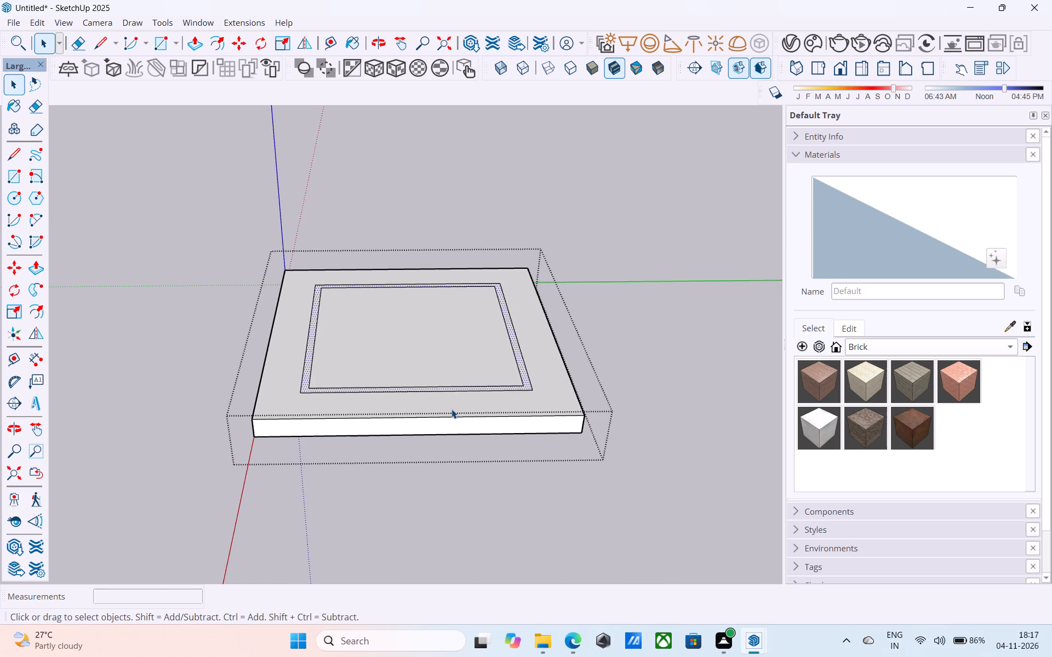
{"action": "scroll", "coordinate": [489, 379], "scroll_direction": "up", "scroll_amount": 4}
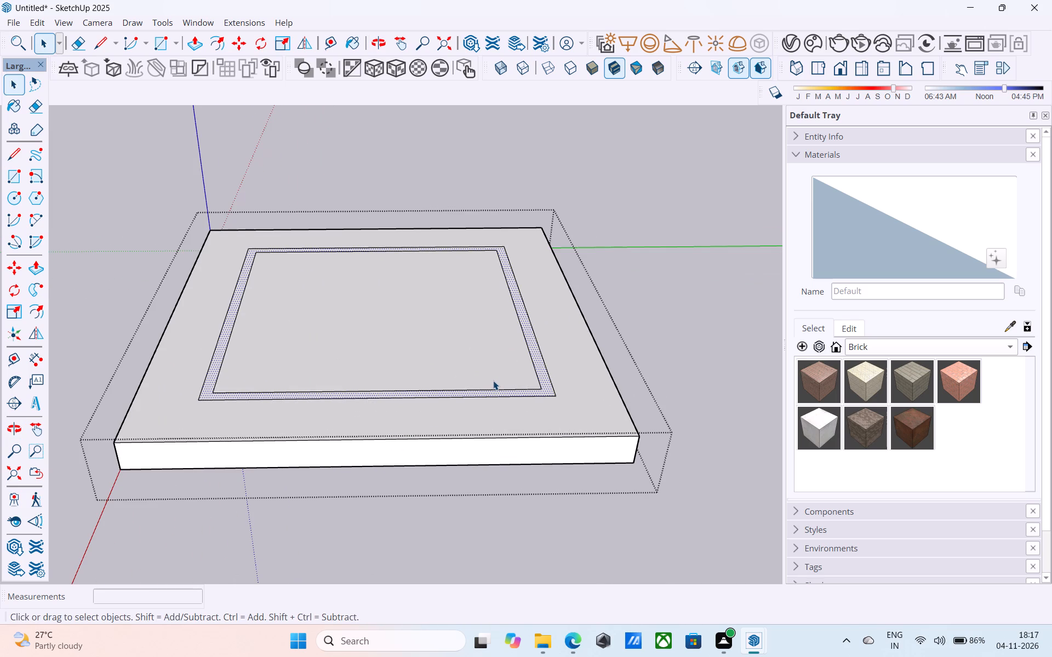
{"action": "key", "text": "p"}
{"action": "left_click", "coordinate": [494, 381]}
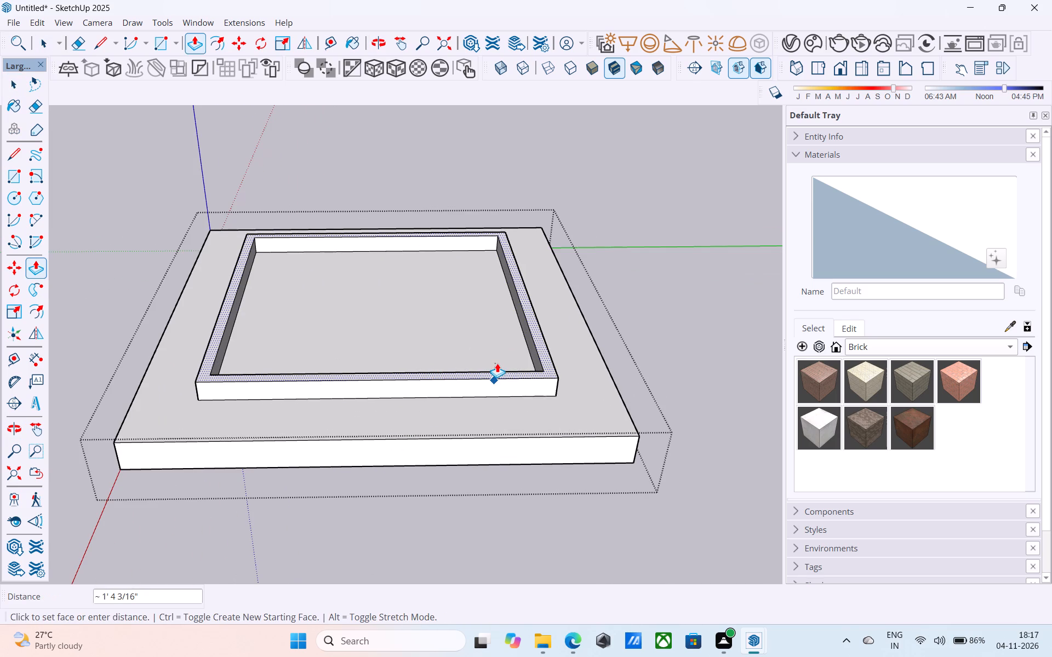
{"action": "type", "text": "10'"}
{"action": "key", "text": "Return"}
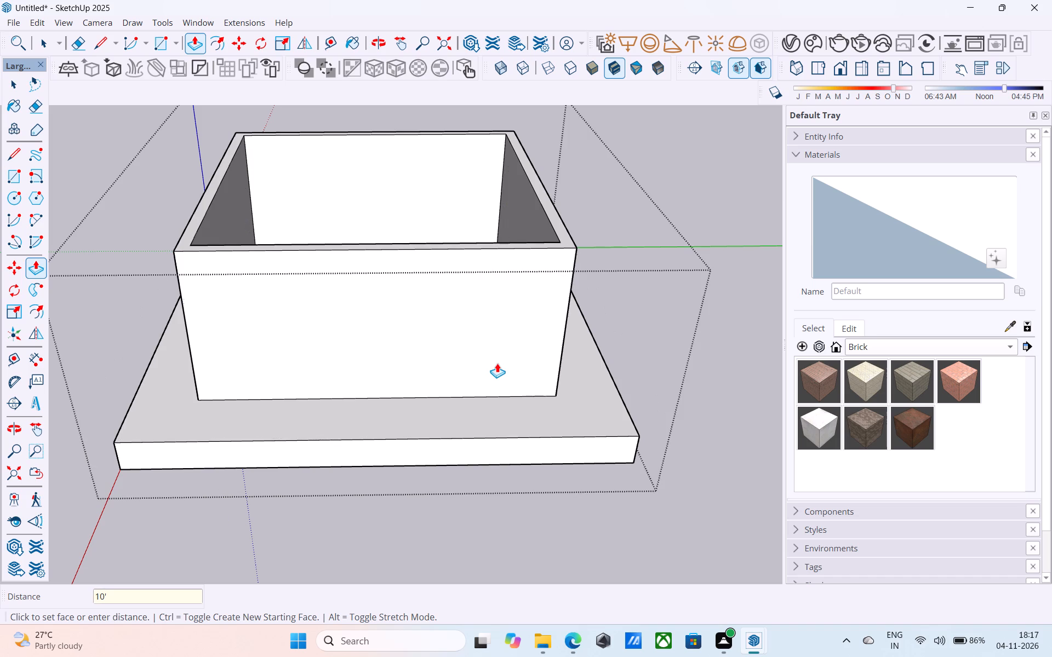
{"action": "scroll", "coordinate": [491, 366], "scroll_direction": "down", "scroll_amount": 7}
{"action": "key", "text": "space"}
Draw a rectangle between diagonally opposite inner top corners of the walls to cover the opening.
{"action": "middle_click_drag", "start_coordinate": [471, 298], "coordinate": [367, 403]}
{"action": "middle_click_drag", "start_coordinate": [428, 266], "coordinate": [403, 285], "text": "shift"}
{"action": "key", "text": "r"}
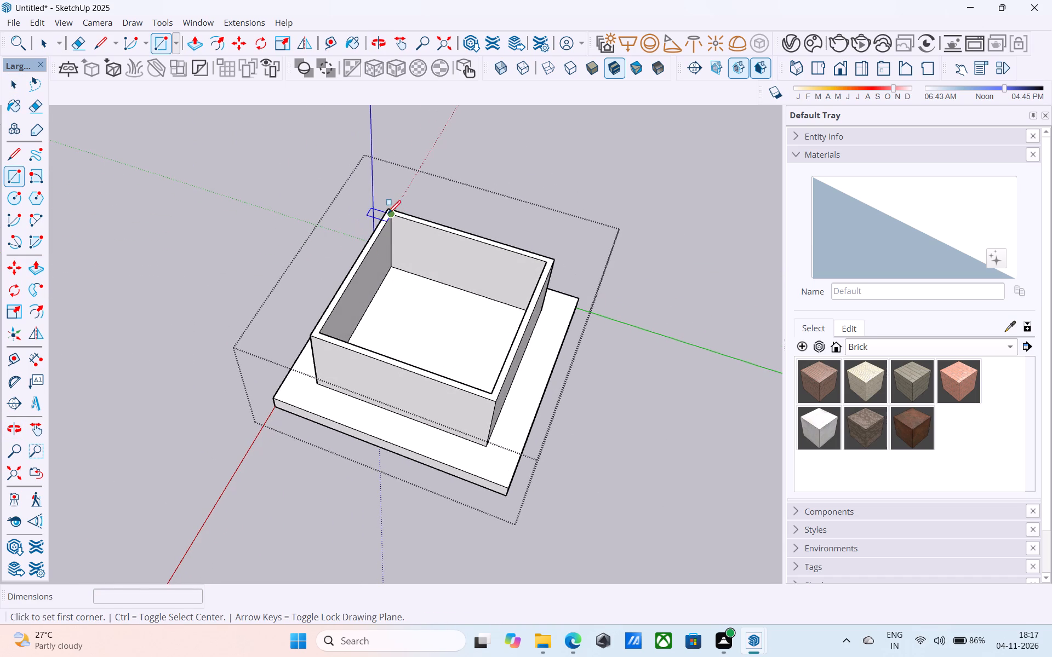
{"action": "left_click", "coordinate": [388, 215]}
{"action": "left_click", "coordinate": [495, 393]}
{"action": "key", "text": "space"}
Reverse the new face covering the wall opening.
{"action": "left_click", "coordinate": [484, 348]}
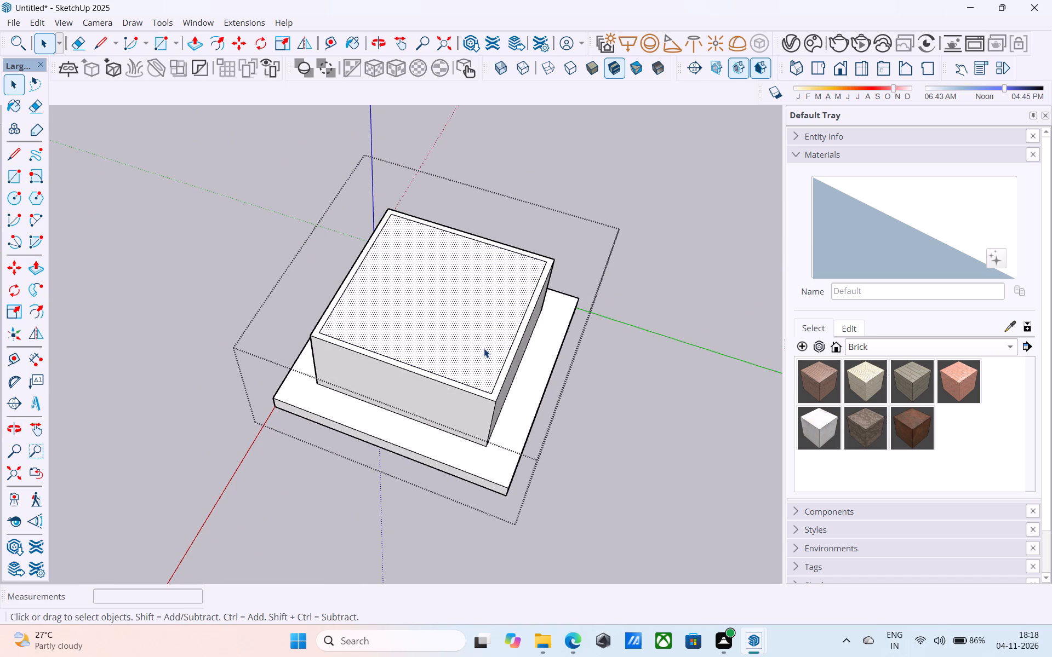
{"action": "right_click", "coordinate": [484, 348]}
{"action": "left_click", "coordinate": [527, 206]}
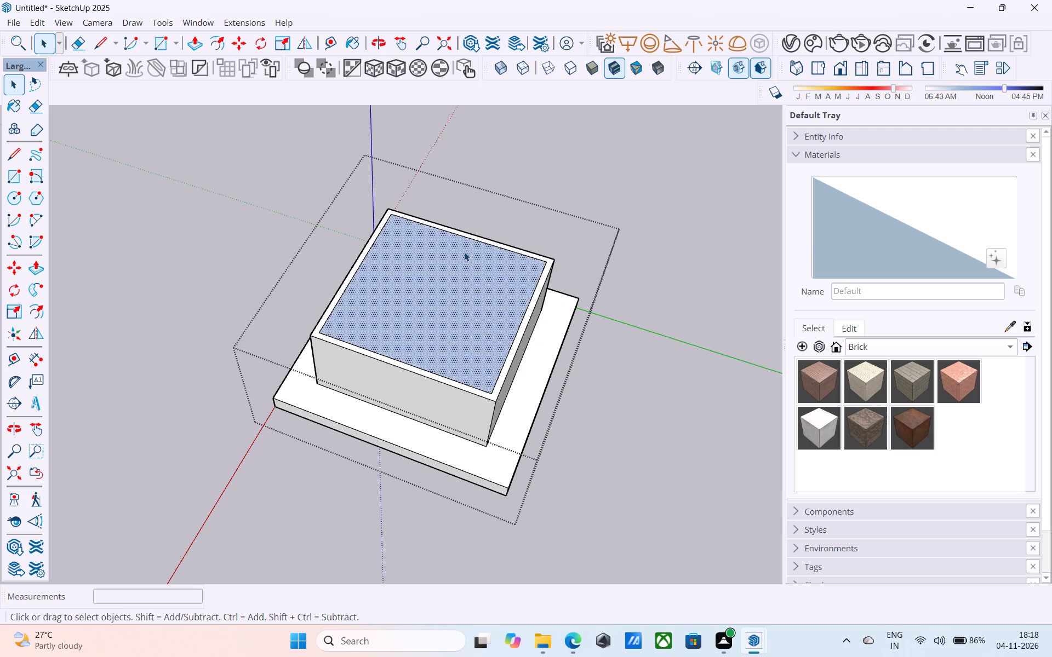
Draw a 6" vertical line upward from the covering face's corner nearest the origin.
{"action": "middle_click_drag", "start_coordinate": [450, 242], "coordinate": [441, 238]}
{"action": "key", "text": "l"}
{"action": "scroll", "coordinate": [401, 174], "scroll_direction": "up", "scroll_amount": 5}
{"action": "middle_click_drag", "start_coordinate": [402, 176], "coordinate": [398, 181]}
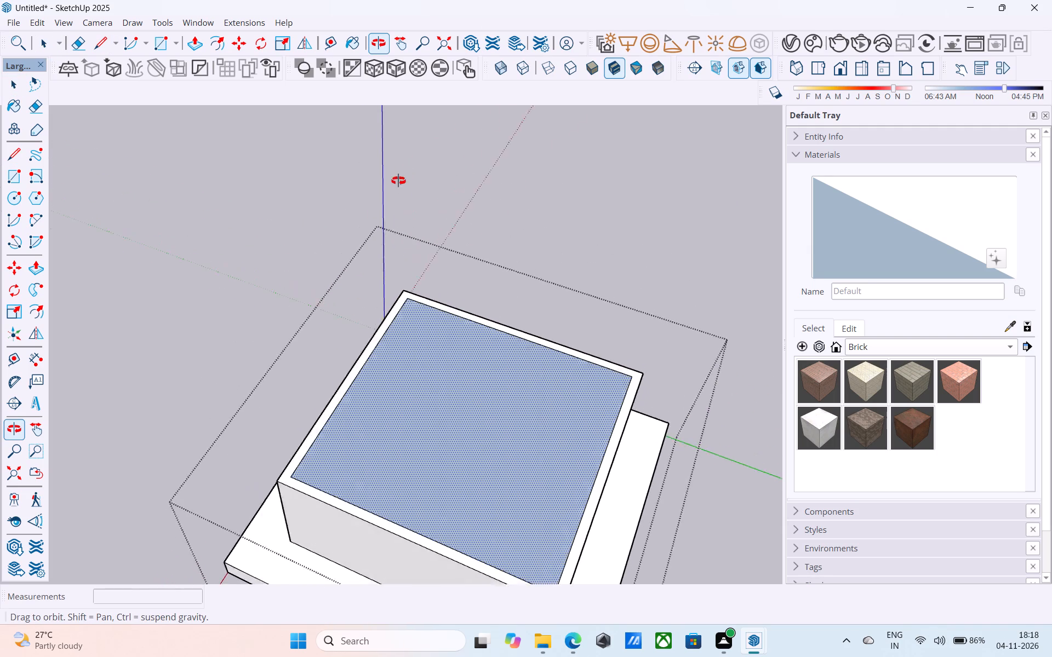
{"action": "middle_click_drag", "start_coordinate": [398, 181], "coordinate": [396, 178]}
{"action": "scroll", "coordinate": [428, 293], "scroll_direction": "up", "scroll_amount": 10}
{"action": "left_click", "coordinate": [388, 304]}
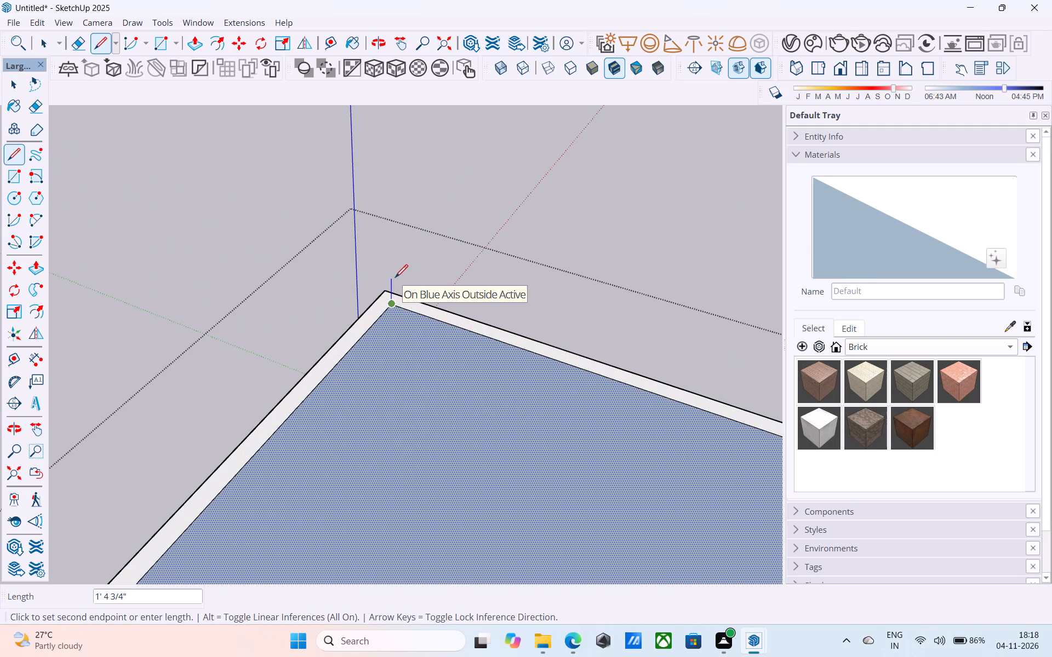
{"action": "type", "text": "6\""}
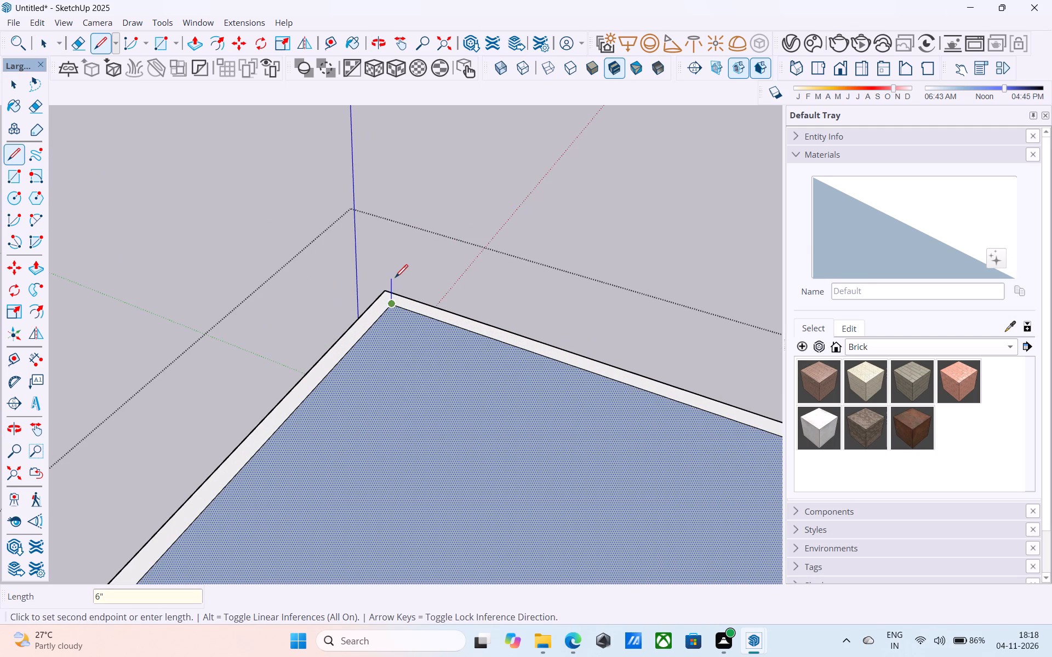
{"action": "key", "text": "Return"}
{"action": "key", "text": "space"}
Draw a 6" line upward from the covering face's corner diagonally opposite the origin.
{"action": "scroll", "coordinate": [395, 276], "scroll_direction": "down", "scroll_amount": 11}
{"action": "scroll", "coordinate": [369, 235], "scroll_direction": "up", "scroll_amount": 1}
{"action": "scroll", "coordinate": [369, 235], "scroll_direction": "down", "scroll_amount": 3}
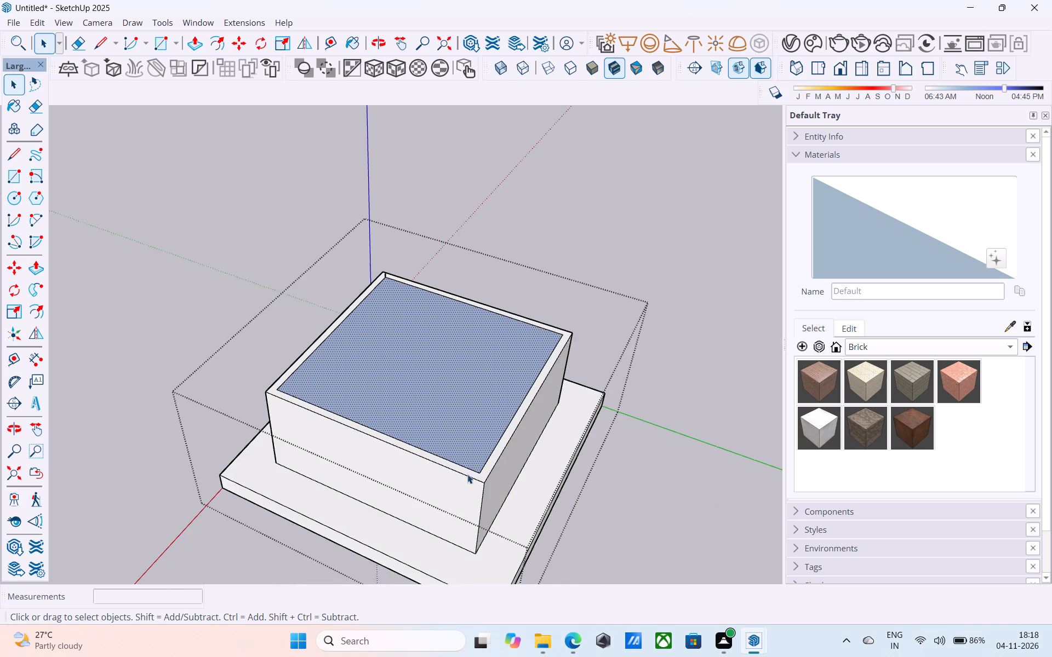
{"action": "scroll", "coordinate": [471, 483], "scroll_direction": "up", "scroll_amount": 1}
{"action": "scroll", "coordinate": [471, 483], "scroll_direction": "down", "scroll_amount": 1}
{"action": "scroll", "coordinate": [471, 483], "scroll_direction": "up", "scroll_amount": 13}
{"action": "key", "text": "l"}
{"action": "scroll", "coordinate": [490, 473], "scroll_direction": "up", "scroll_amount": 4}
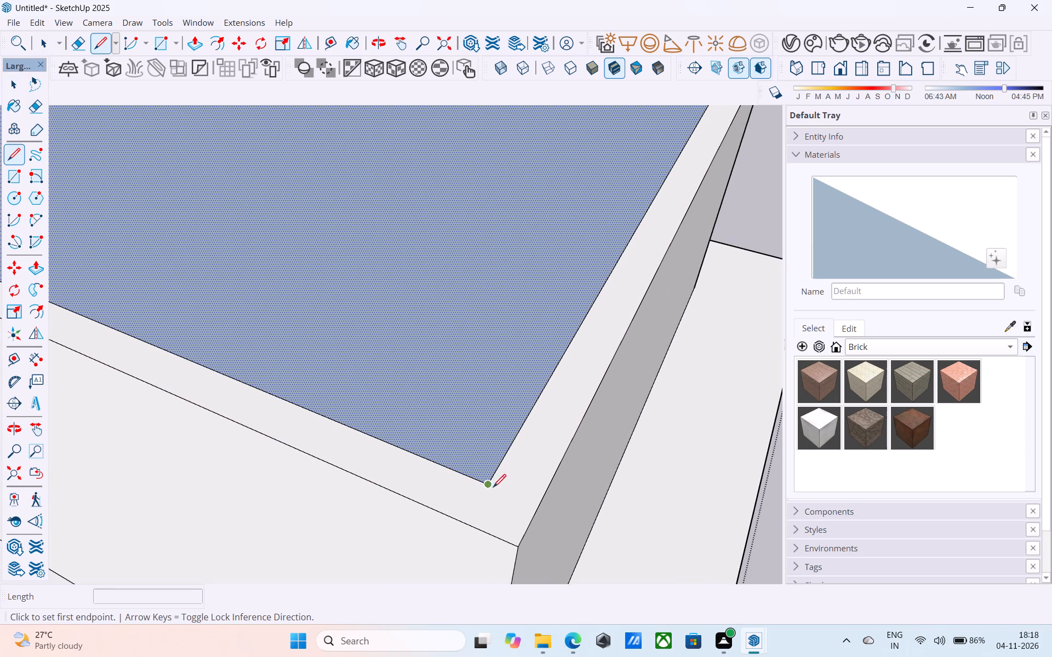
{"action": "left_click", "coordinate": [488, 486]}
{"action": "middle_click_drag", "start_coordinate": [488, 486], "coordinate": [474, 429]}
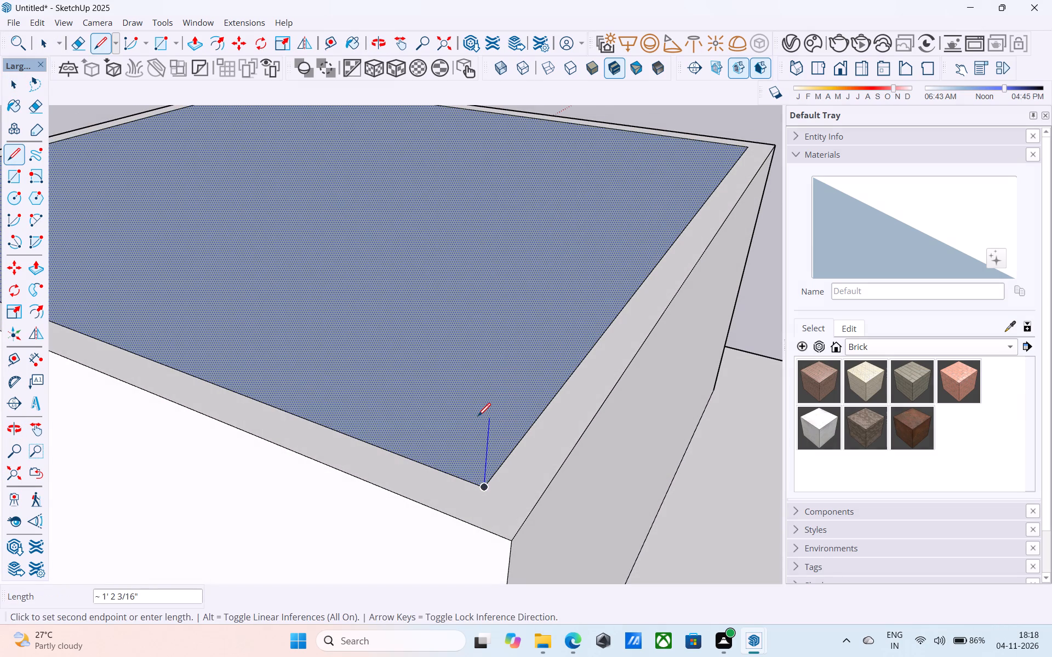
{"action": "type", "text": "6\""}
{"action": "key", "text": "Return"}
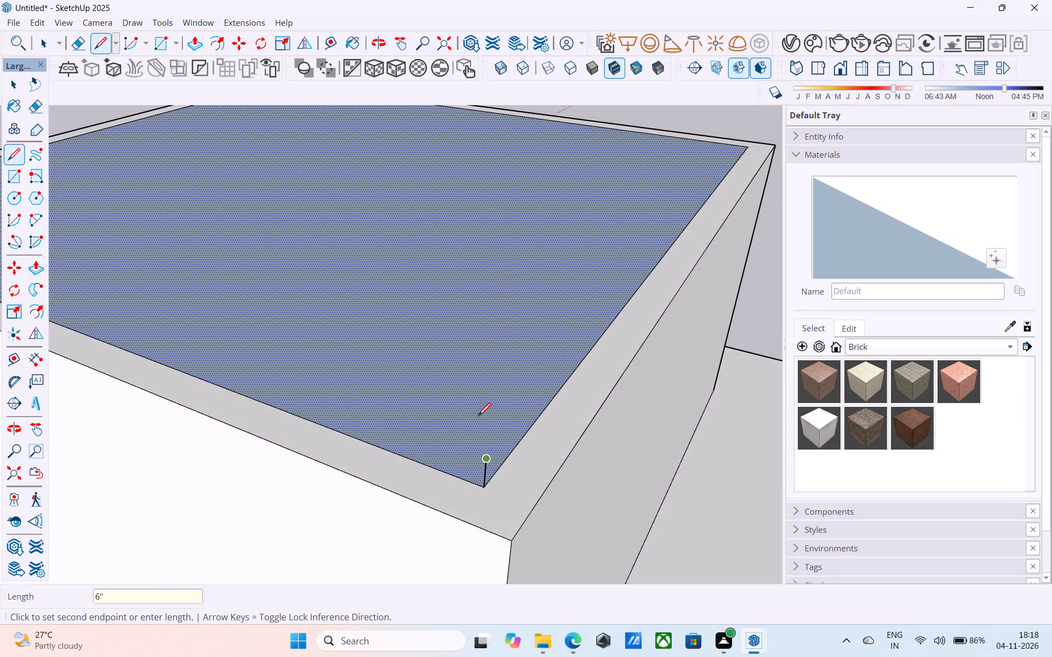
Draw a 20' 6" by 20' 6" horizontal rectangle between the upper ends of the two 6" vertical lines.
{"action": "key", "text": "space"}
{"action": "type", "text": "r"}
{"action": "scroll", "coordinate": [476, 406], "scroll_direction": "down", "scroll_amount": 8}
{"action": "middle_click_drag", "start_coordinate": [472, 404], "coordinate": [468, 458], "text": "shift"}
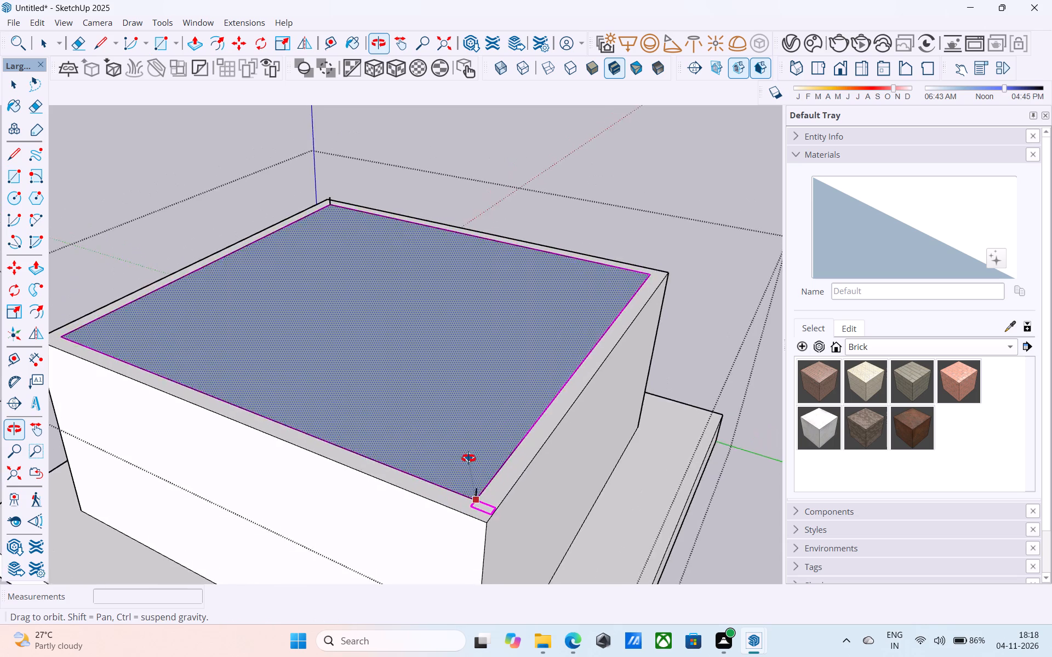
{"action": "middle_click_drag", "start_coordinate": [468, 458], "coordinate": [446, 372], "text": "shift"}
{"action": "scroll", "coordinate": [325, 237], "scroll_direction": "up", "scroll_amount": 11}
{"action": "left_click", "coordinate": [358, 222]}
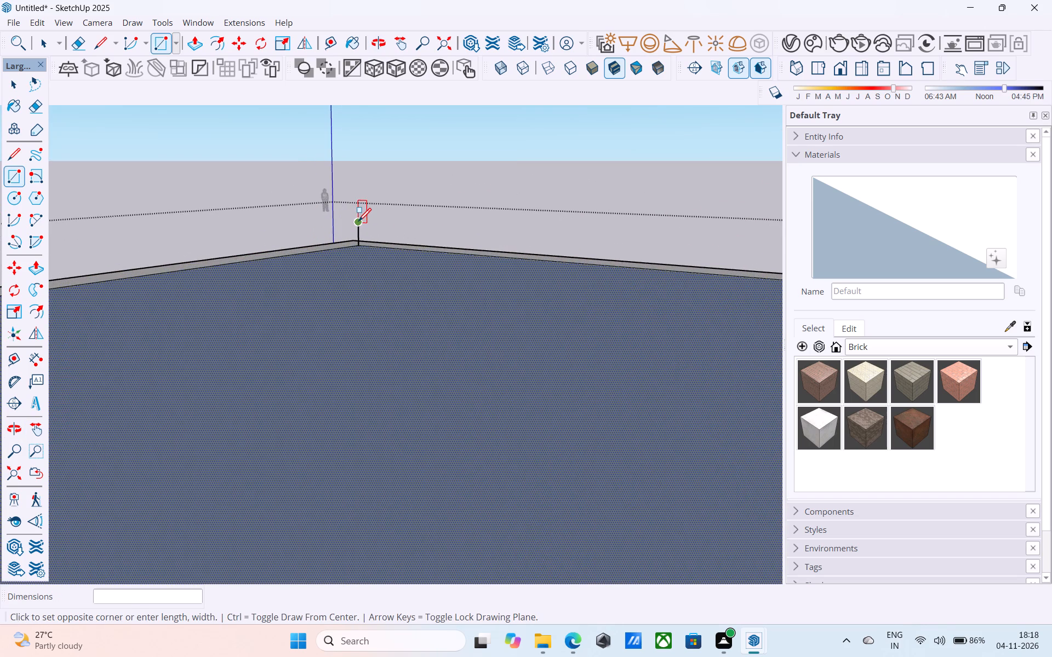
{"action": "scroll", "coordinate": [362, 212], "scroll_direction": "down", "scroll_amount": 16}
{"action": "scroll", "coordinate": [362, 212], "scroll_direction": "up", "scroll_amount": 1}
{"action": "scroll", "coordinate": [362, 212], "scroll_direction": "down", "scroll_amount": 2}
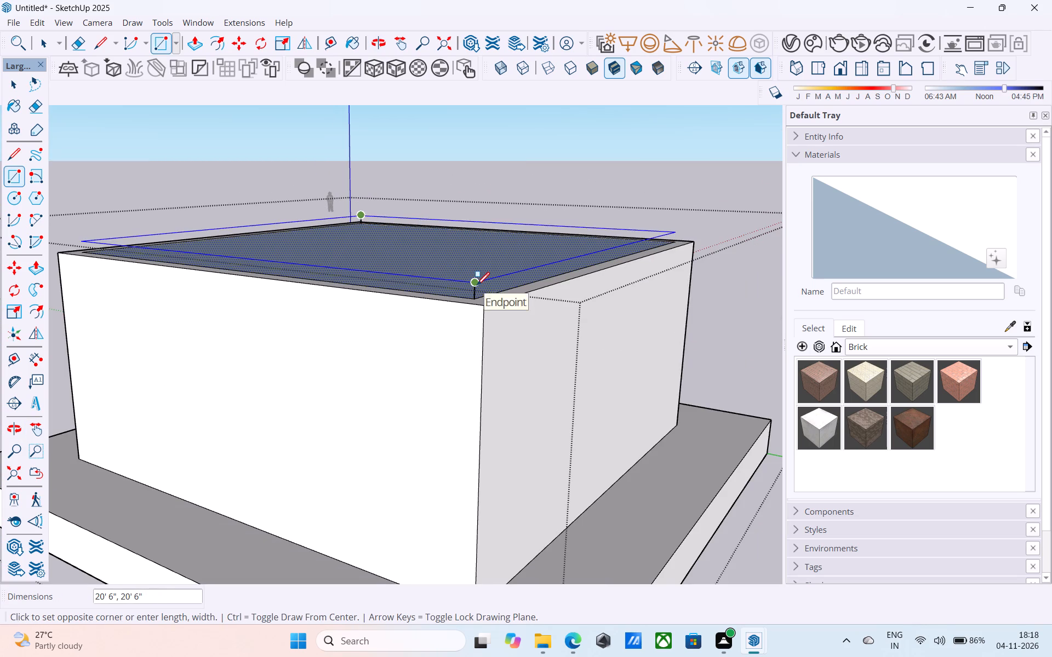
{"action": "left_click", "coordinate": [477, 286]}
Draw a vertical line joining the lower covering face to the raised rectangle at the corner nearest the red axis.
{"action": "scroll", "coordinate": [477, 286], "scroll_direction": "down", "scroll_amount": 7}
{"action": "middle_click_drag", "start_coordinate": [259, 282], "coordinate": [534, 449]}
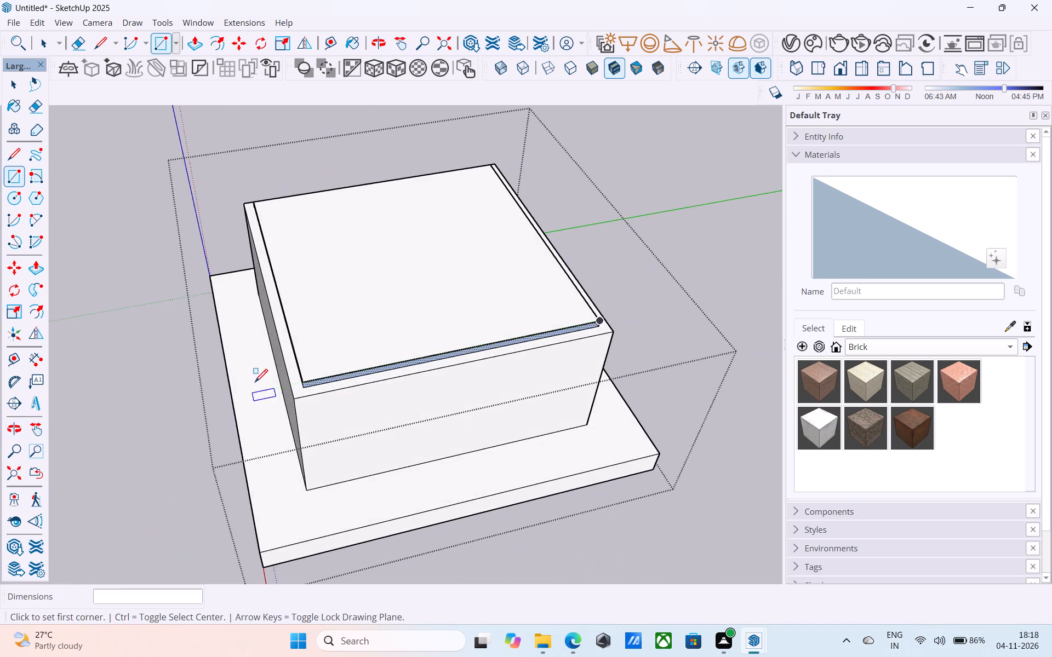
{"action": "scroll", "coordinate": [255, 382], "scroll_direction": "up", "scroll_amount": 6}
{"action": "middle_click_drag", "start_coordinate": [396, 417], "coordinate": [323, 206]}
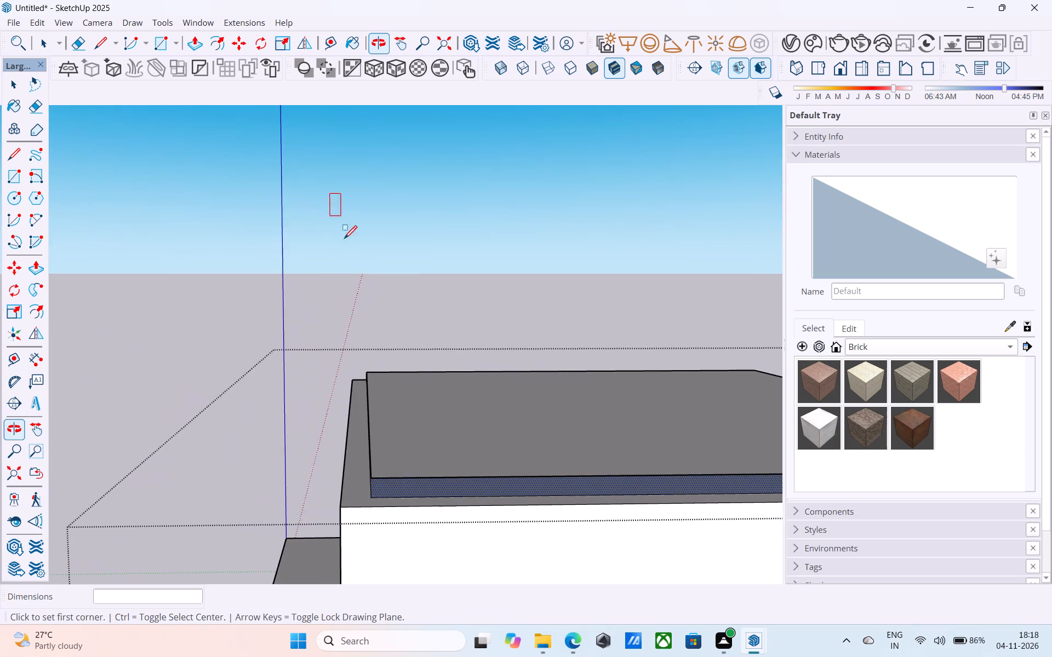
{"action": "scroll", "coordinate": [382, 442], "scroll_direction": "up", "scroll_amount": 5}
{"action": "middle_click_drag", "start_coordinate": [387, 514], "coordinate": [307, 477]}
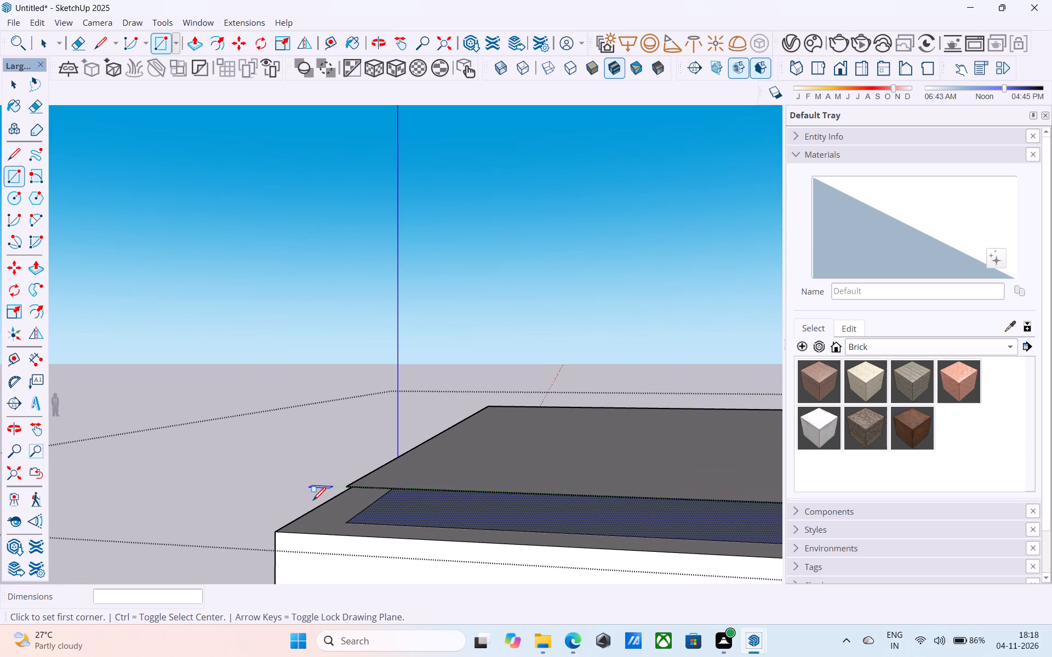
{"action": "key", "text": "l"}
{"action": "scroll", "coordinate": [324, 518], "scroll_direction": "up", "scroll_amount": 4}
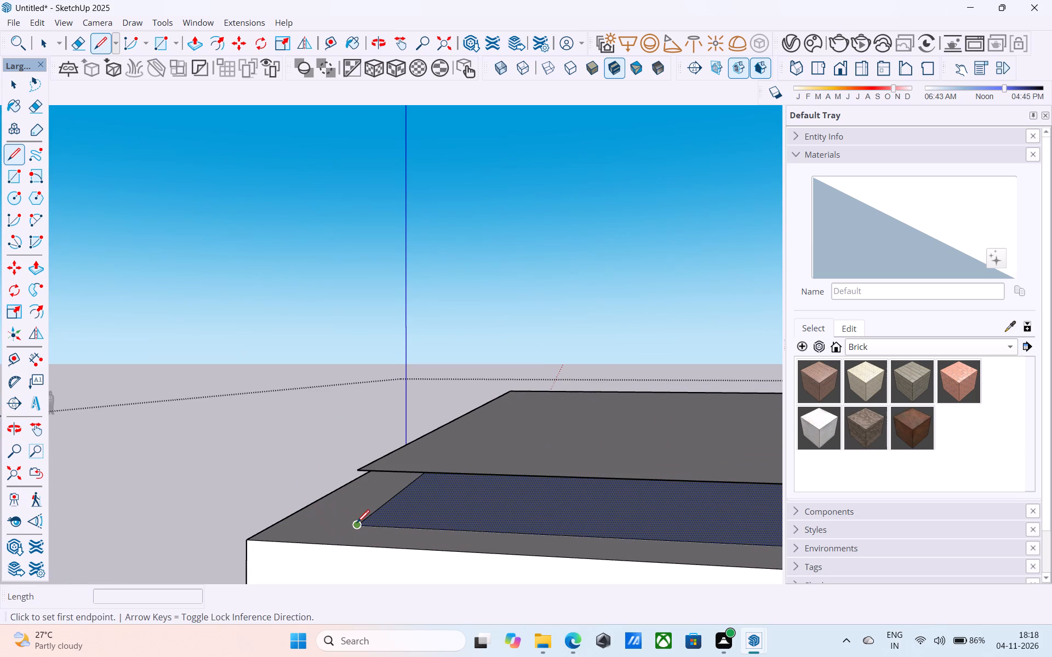
{"action": "left_click", "coordinate": [357, 524]}
{"action": "left_click", "coordinate": [356, 472]}
{"action": "key", "text": "space"}
Draw a vertical line joining the covering face to the raised rectangle at the corner nearest the green axis.
{"action": "scroll", "coordinate": [278, 473], "scroll_direction": "down", "scroll_amount": 13}
{"action": "middle_click_drag", "start_coordinate": [511, 466], "coordinate": [293, 462]}
{"action": "scroll", "coordinate": [316, 453], "scroll_direction": "down", "scroll_amount": 7}
{"action": "middle_click_drag", "start_coordinate": [527, 479], "coordinate": [502, 552]}
{"action": "scroll", "coordinate": [505, 547], "scroll_direction": "up", "scroll_amount": 7}
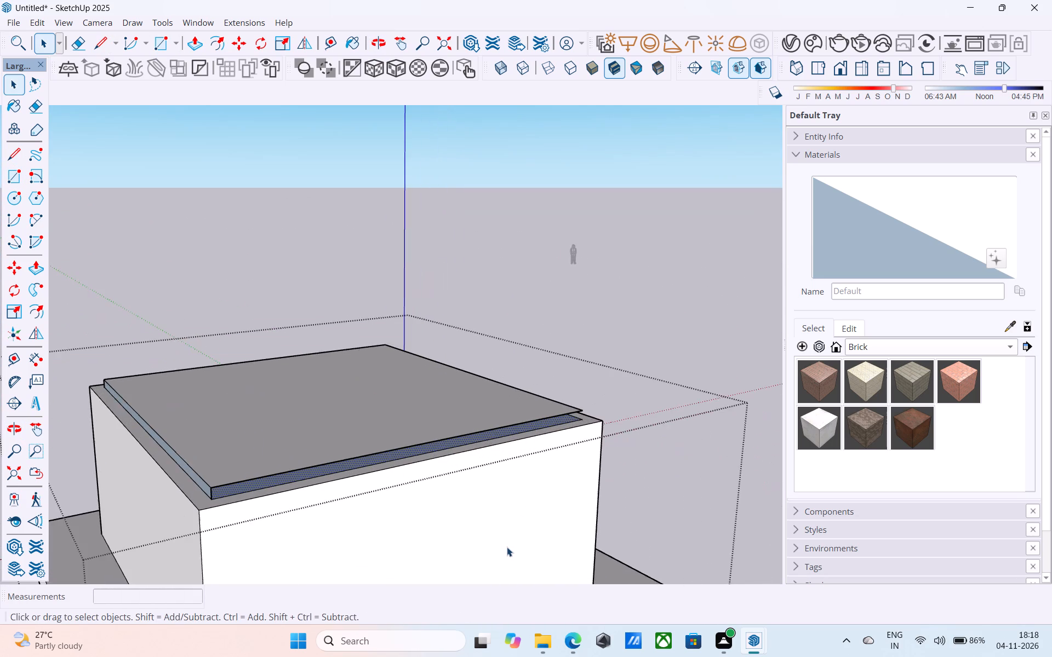
{"action": "scroll", "coordinate": [519, 540], "scroll_direction": "up", "scroll_amount": 1}
{"action": "middle_click_drag", "start_coordinate": [499, 505], "coordinate": [499, 502], "text": "shift"}
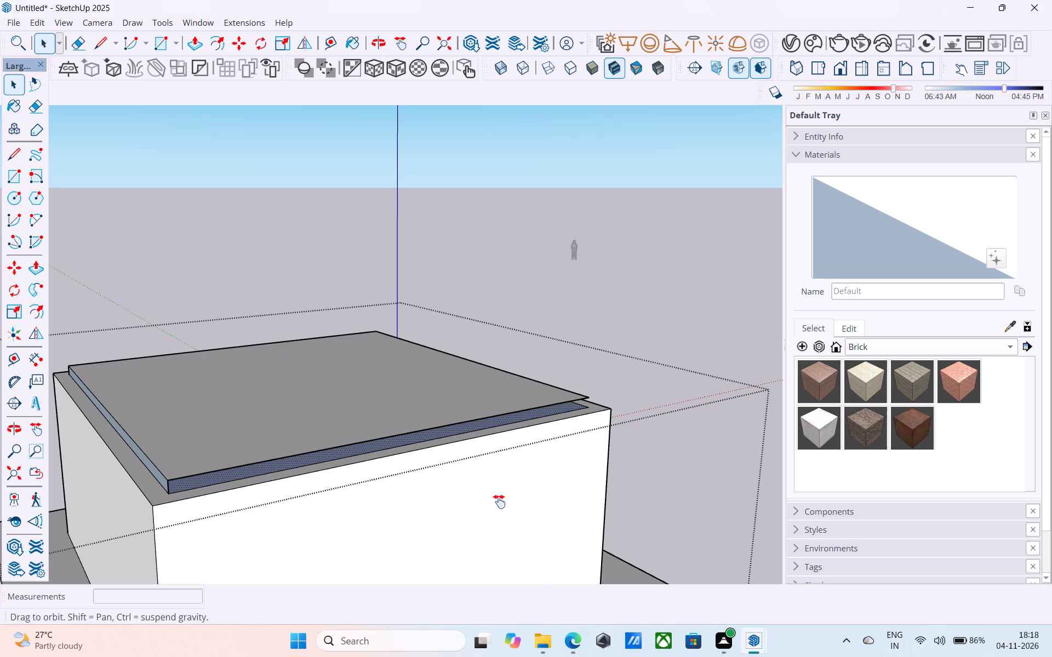
{"action": "middle_click_drag", "start_coordinate": [499, 502], "coordinate": [443, 459], "text": "shift"}
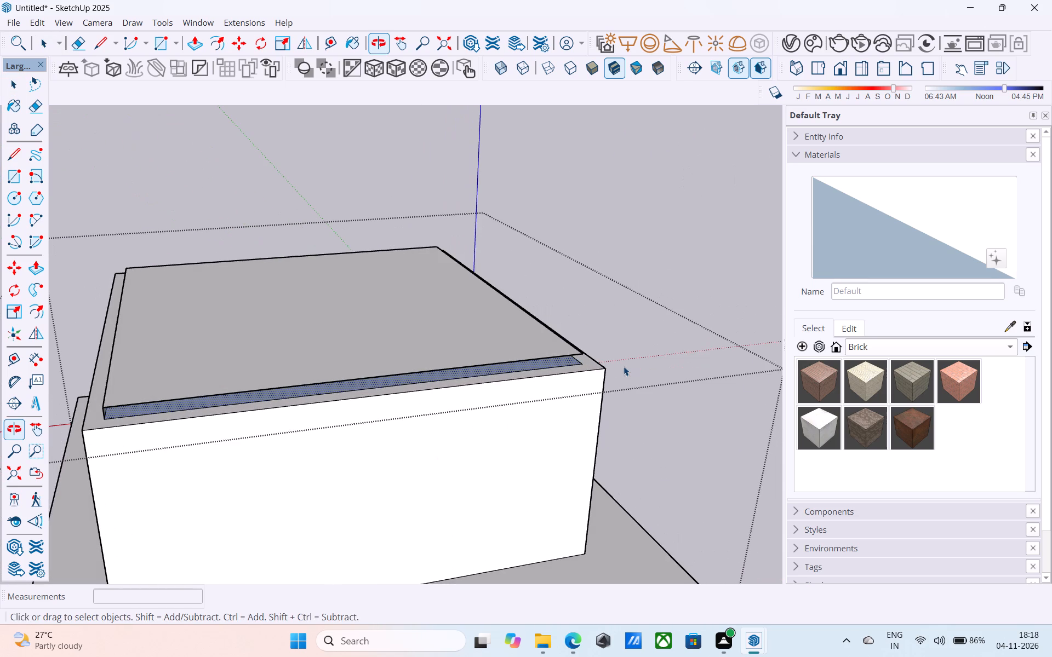
{"action": "middle_click_drag", "start_coordinate": [638, 362], "coordinate": [625, 319]}
{"action": "scroll", "coordinate": [593, 310], "scroll_direction": "up", "scroll_amount": 5}
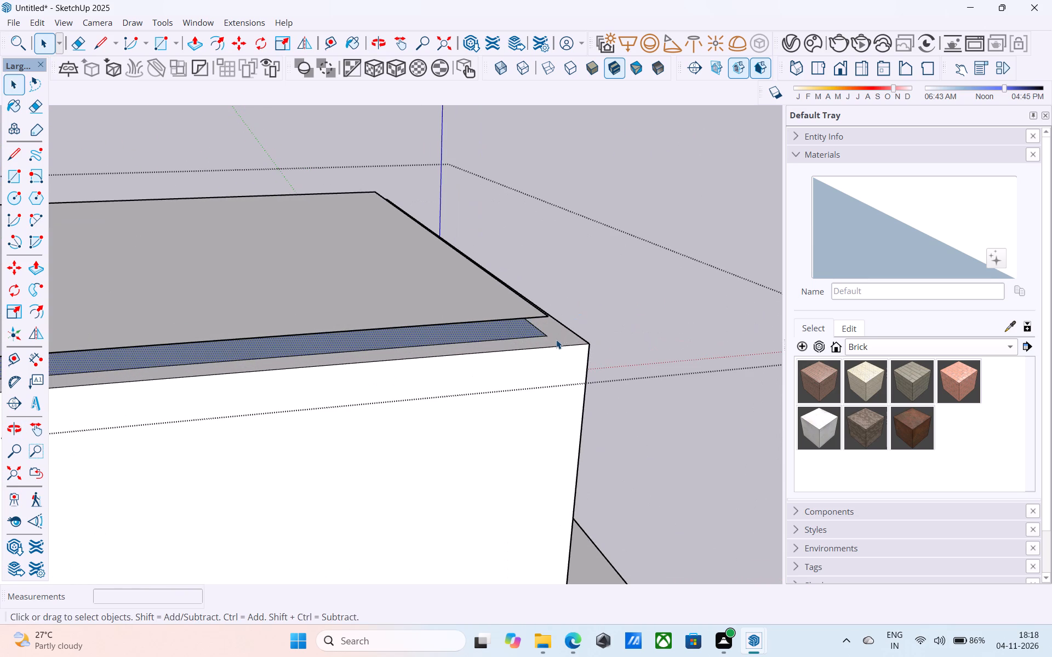
{"action": "middle_click_drag", "start_coordinate": [550, 341], "coordinate": [539, 344]}
{"action": "scroll", "coordinate": [610, 361], "scroll_direction": "up", "scroll_amount": 1}
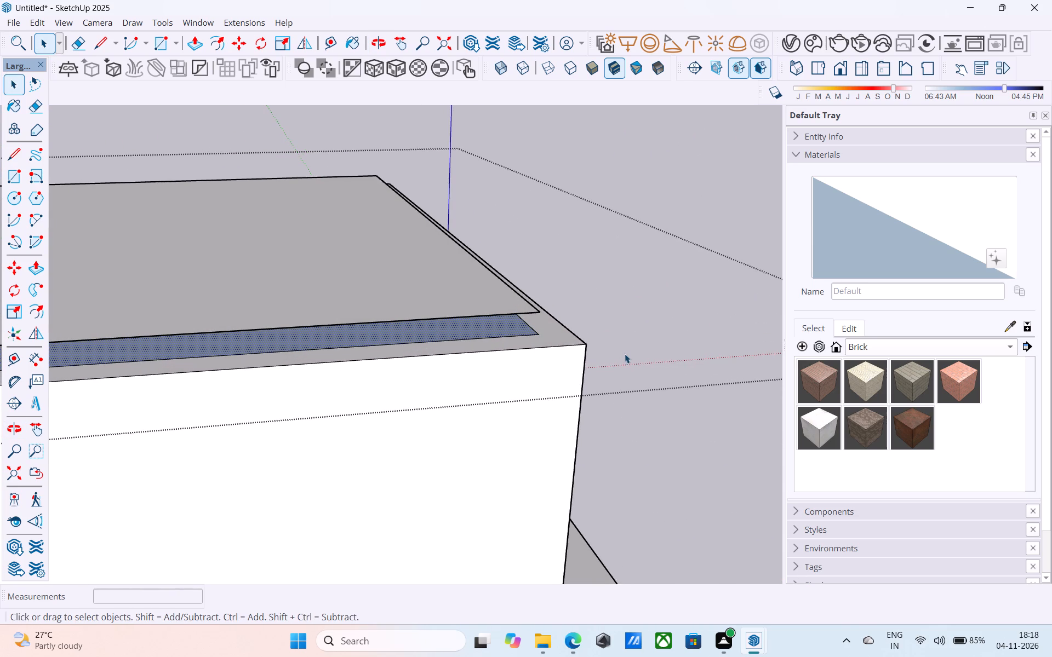
{"action": "scroll", "coordinate": [627, 355], "scroll_direction": "down", "scroll_amount": 5}
{"action": "middle_click_drag", "start_coordinate": [631, 358], "coordinate": [551, 364]}
{"action": "scroll", "coordinate": [450, 384], "scroll_direction": "up", "scroll_amount": 5}
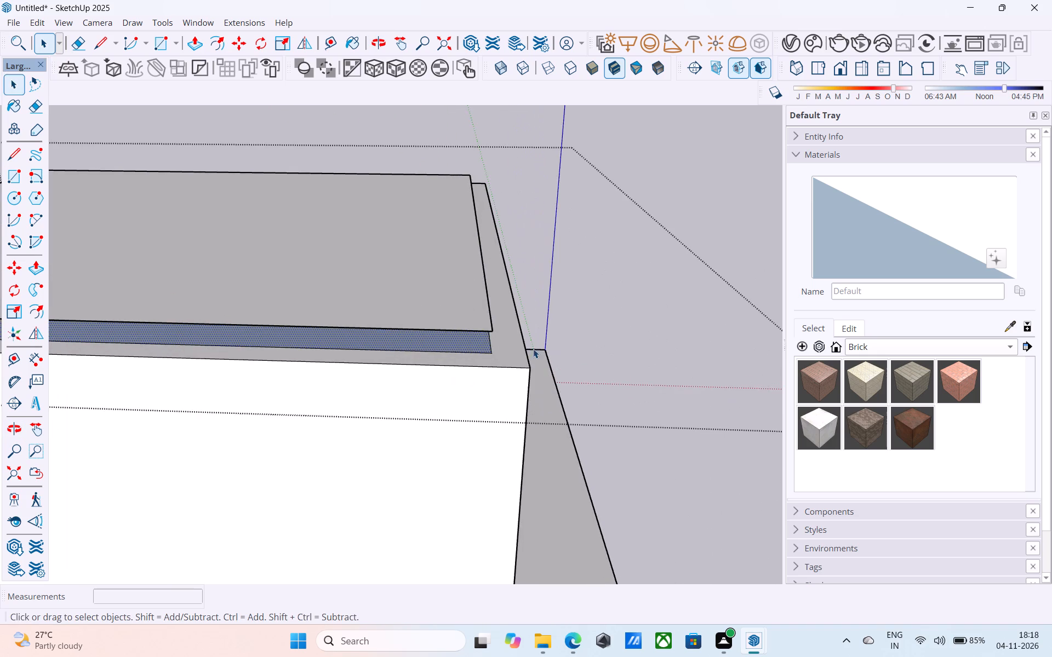
{"action": "middle_click_drag", "start_coordinate": [533, 349], "coordinate": [510, 373]}
{"action": "key", "text": "l"}
{"action": "scroll", "coordinate": [408, 426], "scroll_direction": "up", "scroll_amount": 5}
{"action": "left_click", "coordinate": [416, 443]}
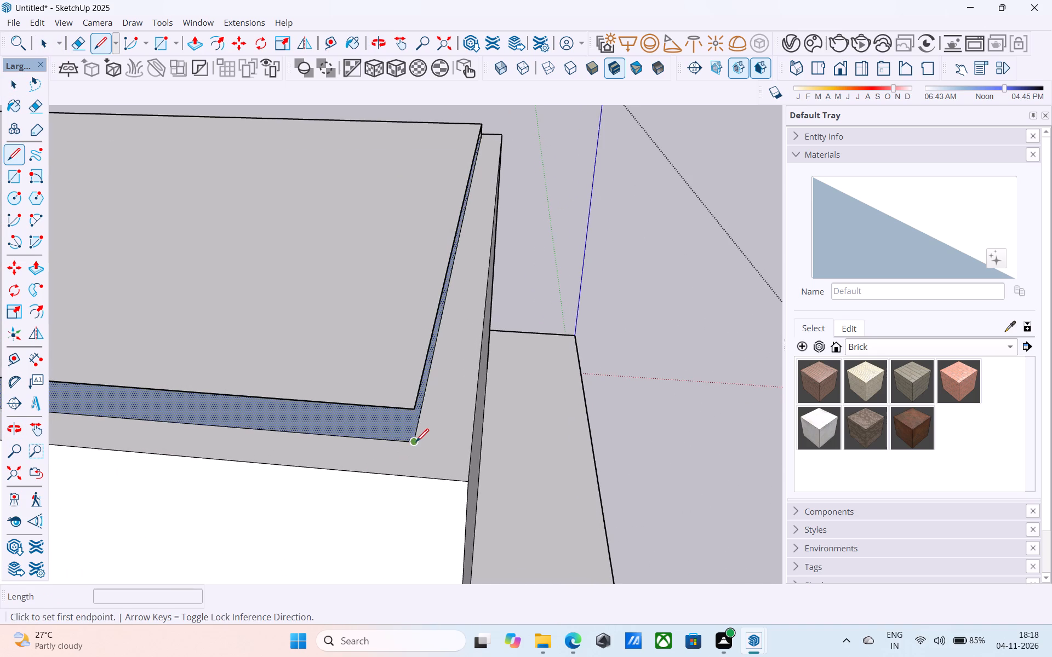
{"action": "left_click", "coordinate": [411, 416]}
{"action": "key", "text": "space"}
Reverse the roof slab's two side faces that meet at the corner diagonally opposite the origin.
{"action": "scroll", "coordinate": [576, 404], "scroll_direction": "down", "scroll_amount": 8}
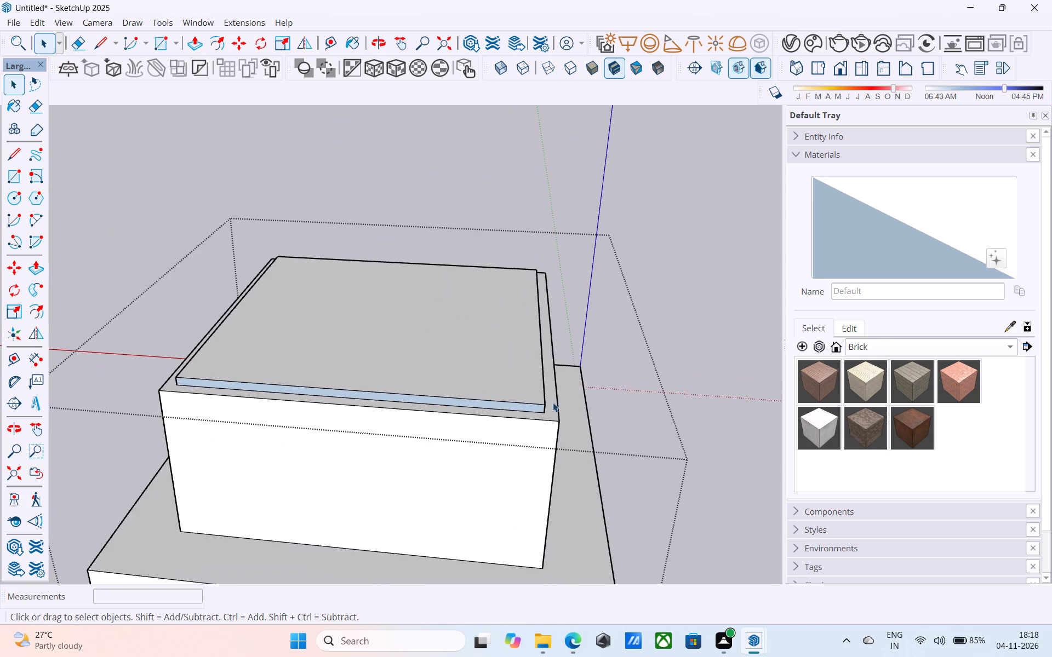
{"action": "middle_click_drag", "start_coordinate": [500, 407], "coordinate": [758, 386]}
{"action": "scroll", "coordinate": [437, 390], "scroll_direction": "up", "scroll_amount": 10}
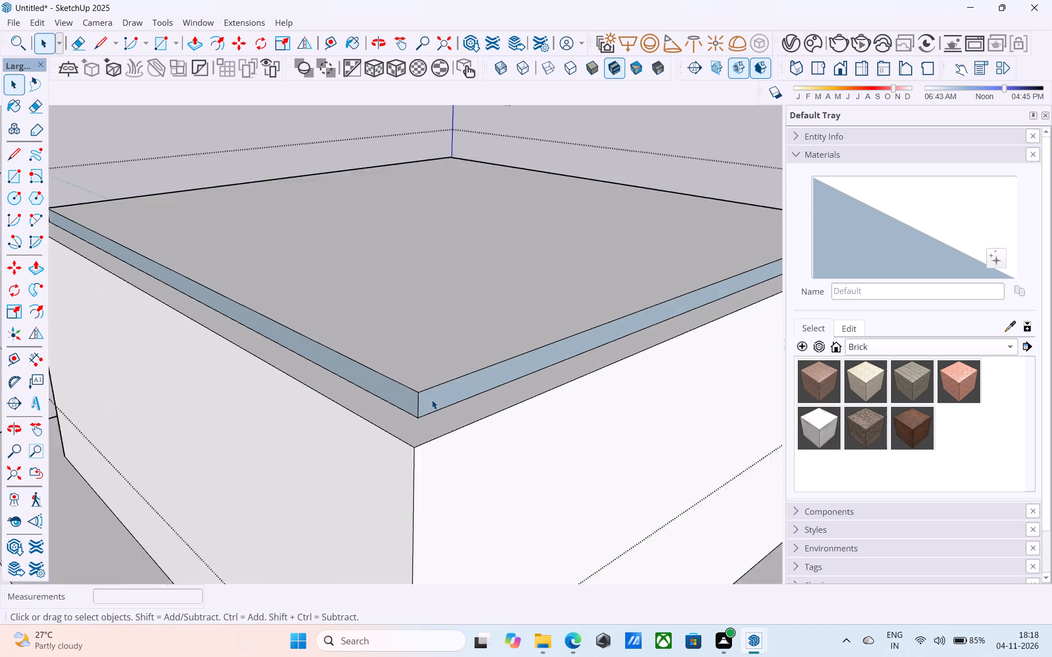
{"action": "scroll", "coordinate": [432, 400], "scroll_direction": "up", "scroll_amount": 2}
{"action": "scroll", "coordinate": [372, 400], "scroll_direction": "up", "scroll_amount": 8}
{"action": "left_click", "coordinate": [398, 394]}
{"action": "right_click", "coordinate": [398, 394]}
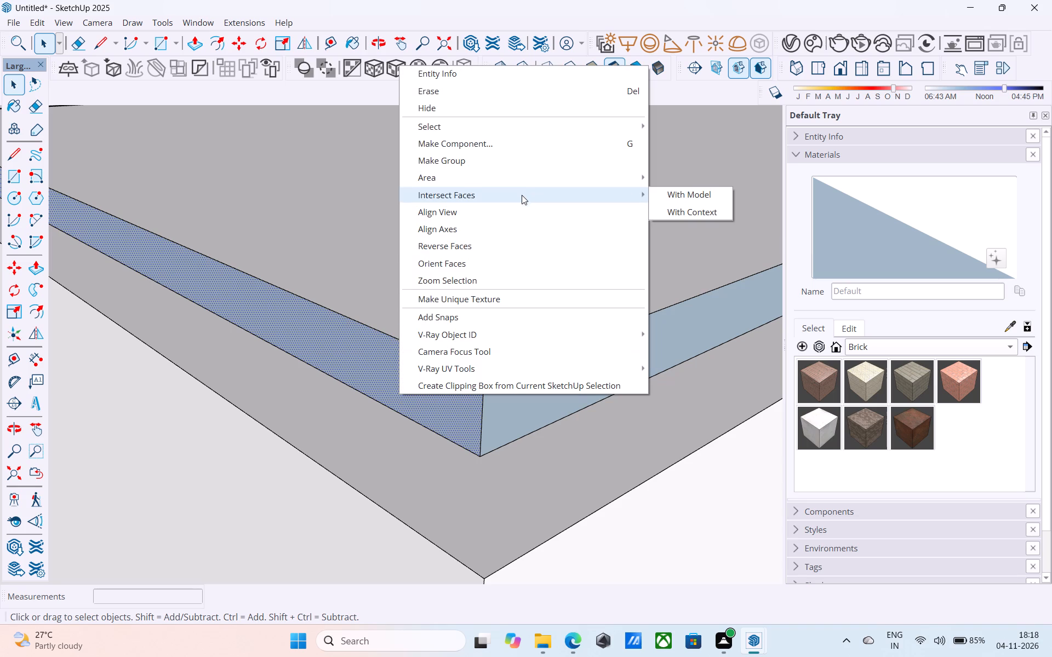
{"action": "left_click", "coordinate": [507, 247]}
{"action": "left_click", "coordinate": [548, 378]}
{"action": "right_click", "coordinate": [548, 378]}
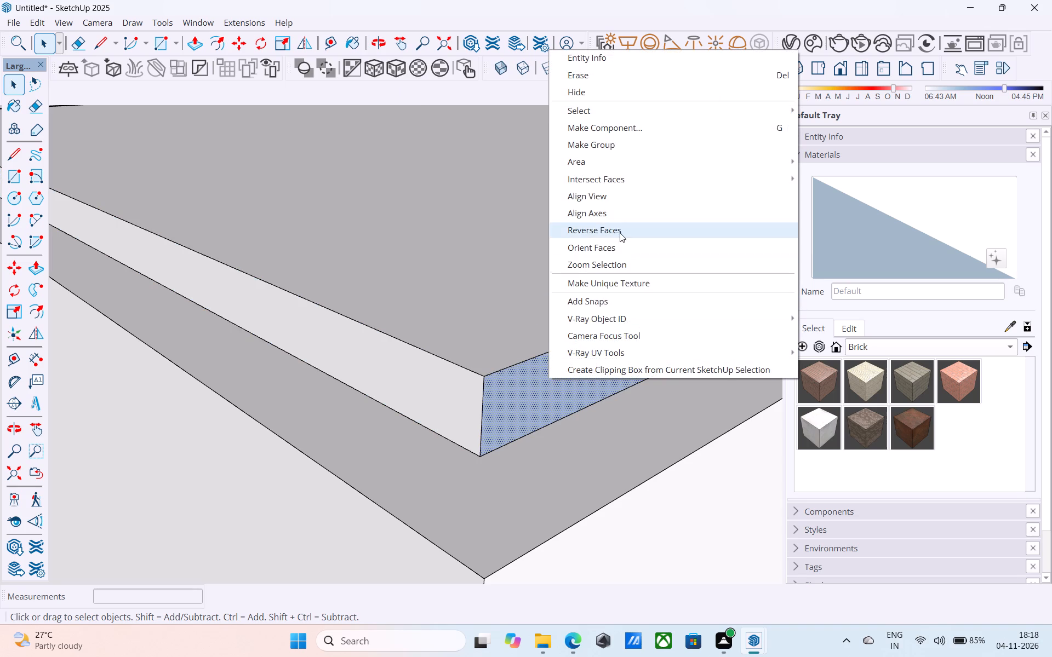
{"action": "left_click", "coordinate": [620, 232]}
Reverse the roof slab's two side faces that meet at the corner nearest the origin.
{"action": "scroll", "coordinate": [581, 280], "scroll_direction": "down", "scroll_amount": 13}
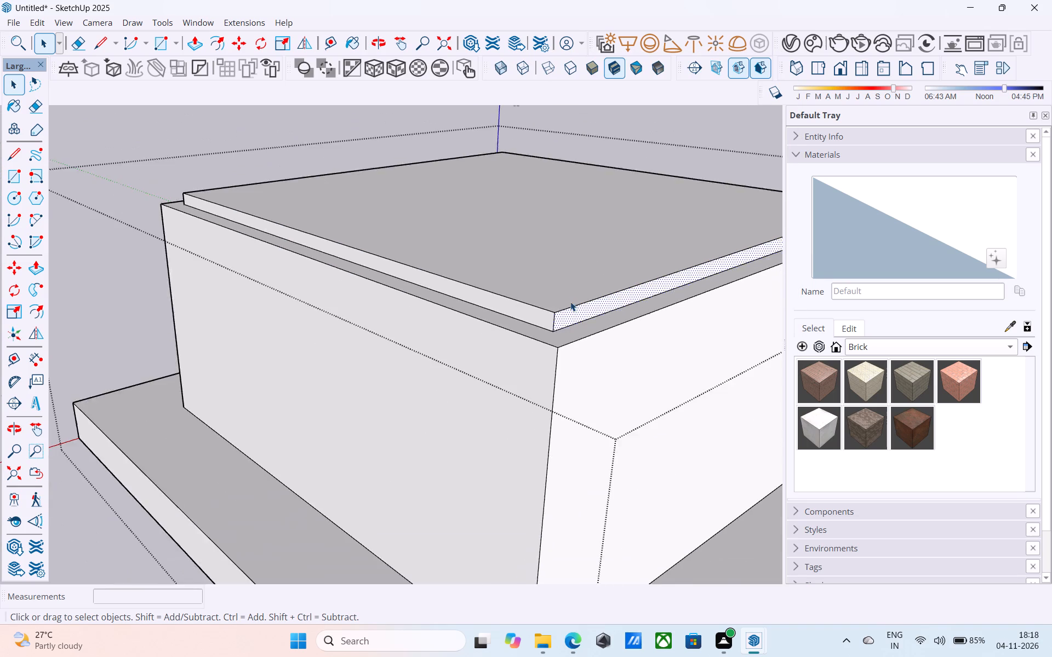
{"action": "scroll", "coordinate": [570, 302], "scroll_direction": "down", "scroll_amount": 7}
{"action": "middle_click_drag", "start_coordinate": [527, 289], "coordinate": [769, 319]}
{"action": "scroll", "coordinate": [482, 349], "scroll_direction": "down", "scroll_amount": 6}
{"action": "middle_click_drag", "start_coordinate": [437, 349], "coordinate": [873, 318]}
{"action": "middle_click_drag", "start_coordinate": [156, 333], "coordinate": [413, 355]}
{"action": "scroll", "coordinate": [375, 290], "scroll_direction": "up", "scroll_amount": 6}
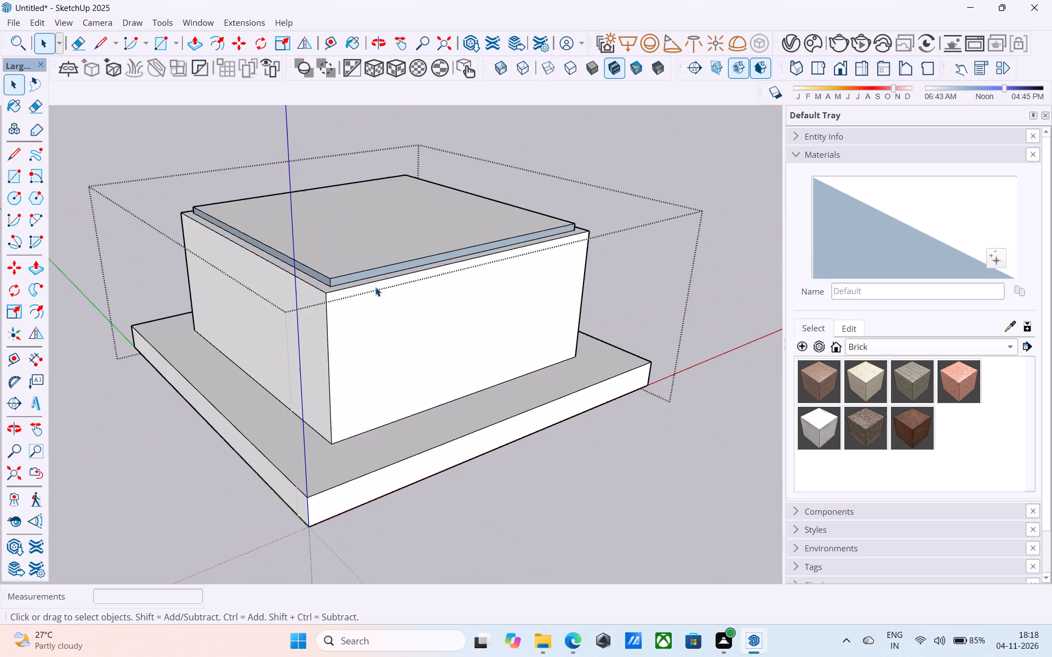
{"action": "scroll", "coordinate": [329, 275], "scroll_direction": "up", "scroll_amount": 3}
{"action": "scroll", "coordinate": [329, 275], "scroll_direction": "down", "scroll_amount": 1}
{"action": "scroll", "coordinate": [329, 275], "scroll_direction": "up", "scroll_amount": 17}
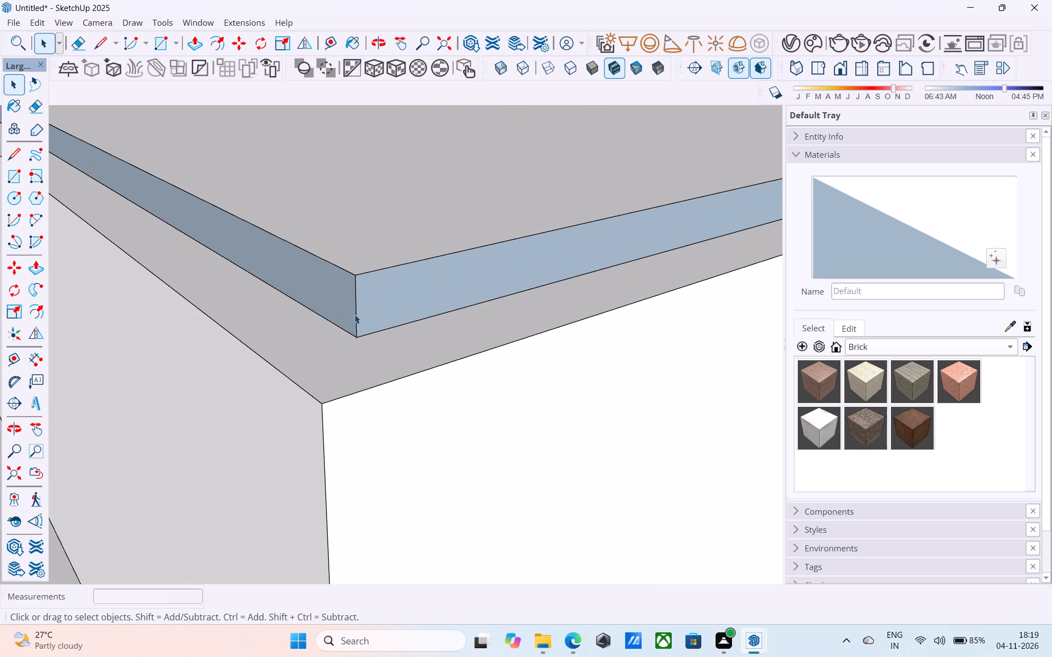
{"action": "left_click", "coordinate": [355, 314]}
{"action": "left_click", "coordinate": [343, 295]}
{"action": "right_click", "coordinate": [343, 295]}
{"action": "left_click", "coordinate": [442, 472]}
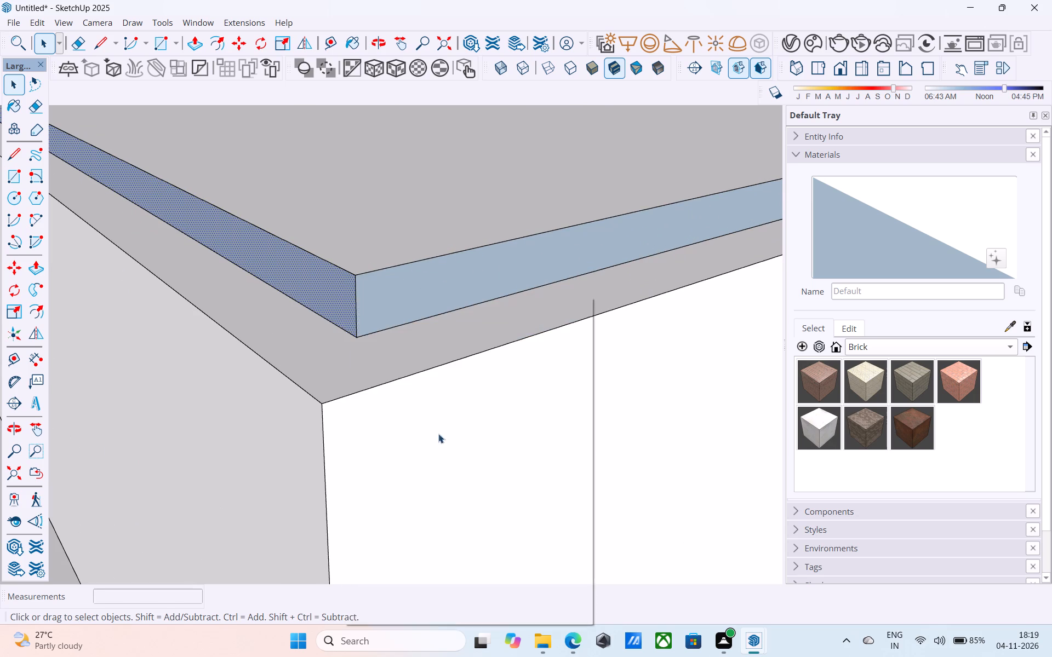
{"action": "left_click", "coordinate": [397, 272]}
{"action": "right_click", "coordinate": [392, 278]}
{"action": "left_click", "coordinate": [481, 458]}
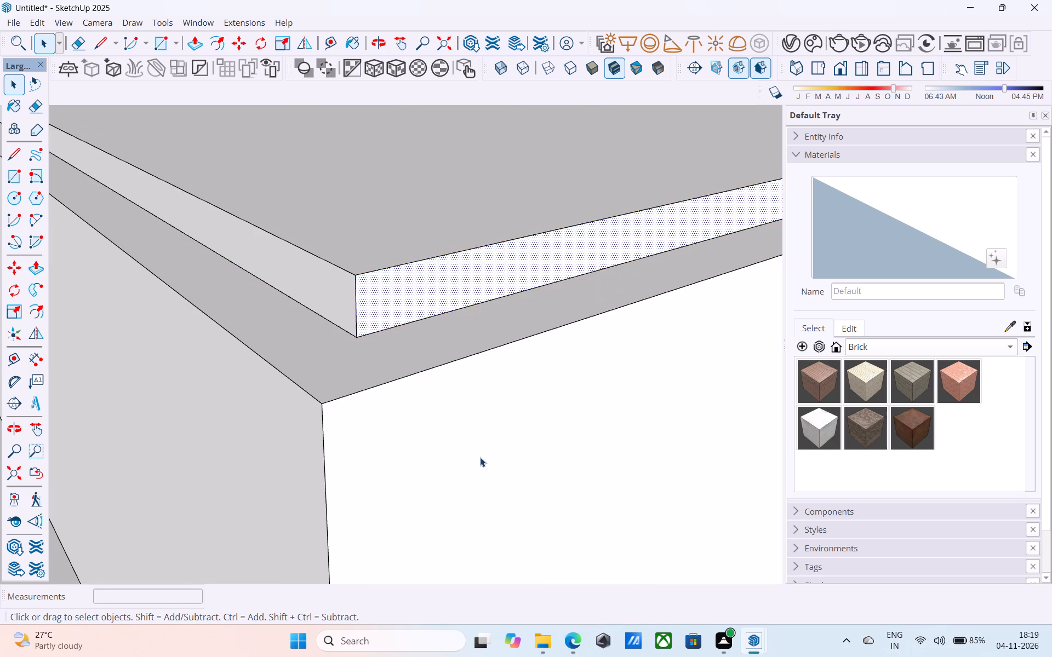
Push/Pull the slab's side face nearest the red axis outward, flush with the outer wall face below.
{"action": "scroll", "coordinate": [477, 458], "scroll_direction": "down", "scroll_amount": 3}
{"action": "scroll", "coordinate": [464, 442], "scroll_direction": "down", "scroll_amount": 20}
{"action": "scroll", "coordinate": [464, 442], "scroll_direction": "down", "scroll_amount": 3}
{"action": "middle_click_drag", "start_coordinate": [356, 337], "coordinate": [408, 302]}
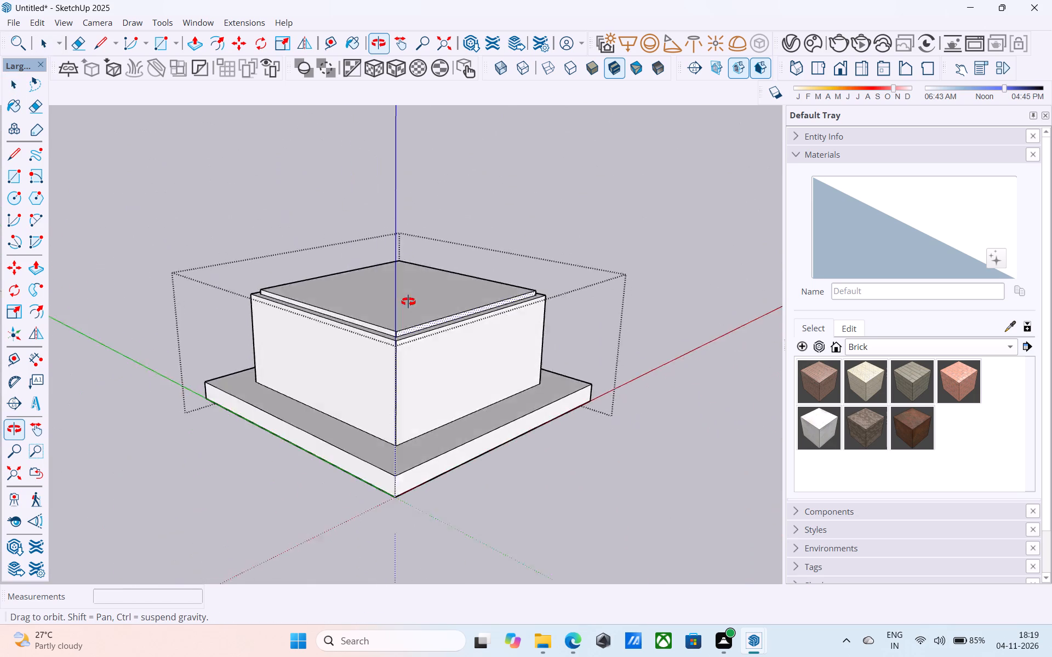
{"action": "middle_click_drag", "start_coordinate": [408, 302], "coordinate": [461, 325]}
{"action": "scroll", "coordinate": [418, 348], "scroll_direction": "up", "scroll_amount": 17}
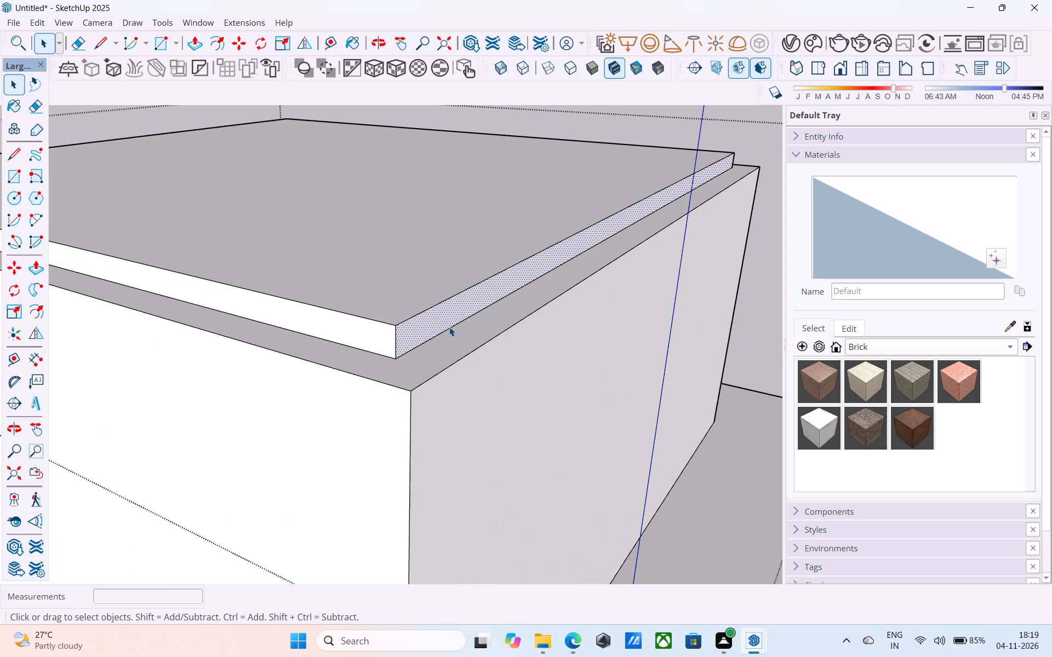
{"action": "key", "text": "p"}
{"action": "left_click", "coordinate": [449, 327]}
{"action": "left_click", "coordinate": [458, 364]}
{"action": "key", "text": "space"}
Push/Pull the slab's side face nearest the green axis outward, flush with the outer wall face below.
{"action": "left_click", "coordinate": [409, 349]}
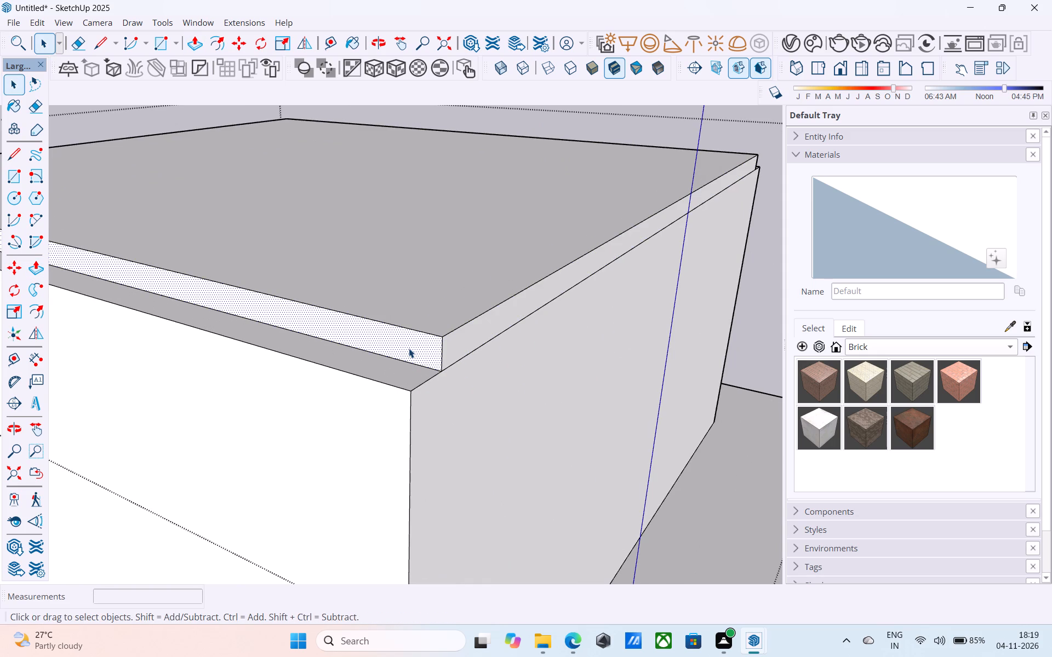
{"action": "key", "text": "p"}
{"action": "left_click", "coordinate": [407, 348]}
{"action": "left_click", "coordinate": [363, 410]}
{"action": "key", "text": "space"}
Push/Pull the slab's side face farthest from the green axis outward 9", flush with the outer wall face.
{"action": "scroll", "coordinate": [488, 352], "scroll_direction": "down", "scroll_amount": 13}
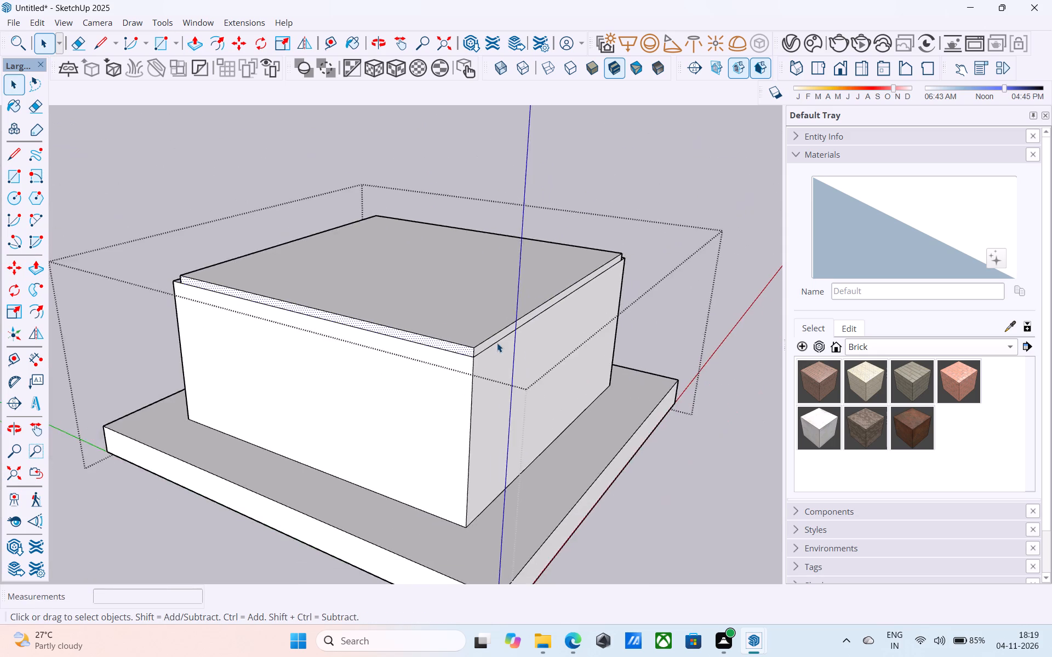
{"action": "middle_click_drag", "start_coordinate": [368, 280], "coordinate": [534, 280]}
{"action": "scroll", "coordinate": [532, 262], "scroll_direction": "down", "scroll_amount": 6}
{"action": "middle_click_drag", "start_coordinate": [446, 235], "coordinate": [787, 287]}
{"action": "middle_click_drag", "start_coordinate": [407, 212], "coordinate": [758, 240]}
{"action": "scroll", "coordinate": [365, 344], "scroll_direction": "up", "scroll_amount": 6}
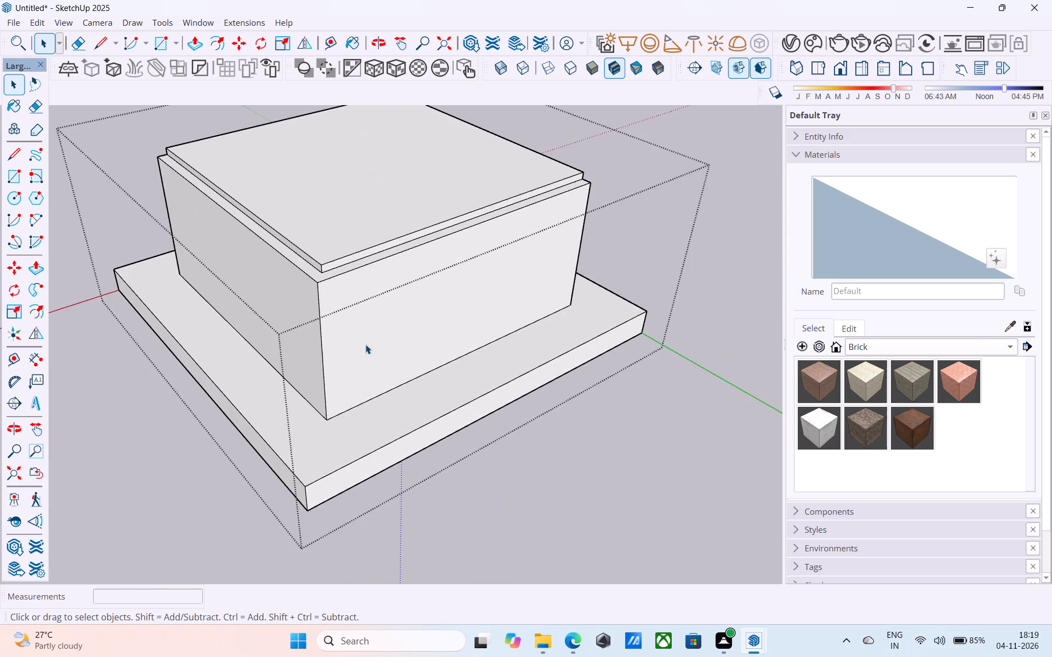
{"action": "scroll", "coordinate": [289, 263], "scroll_direction": "up", "scroll_amount": 8}
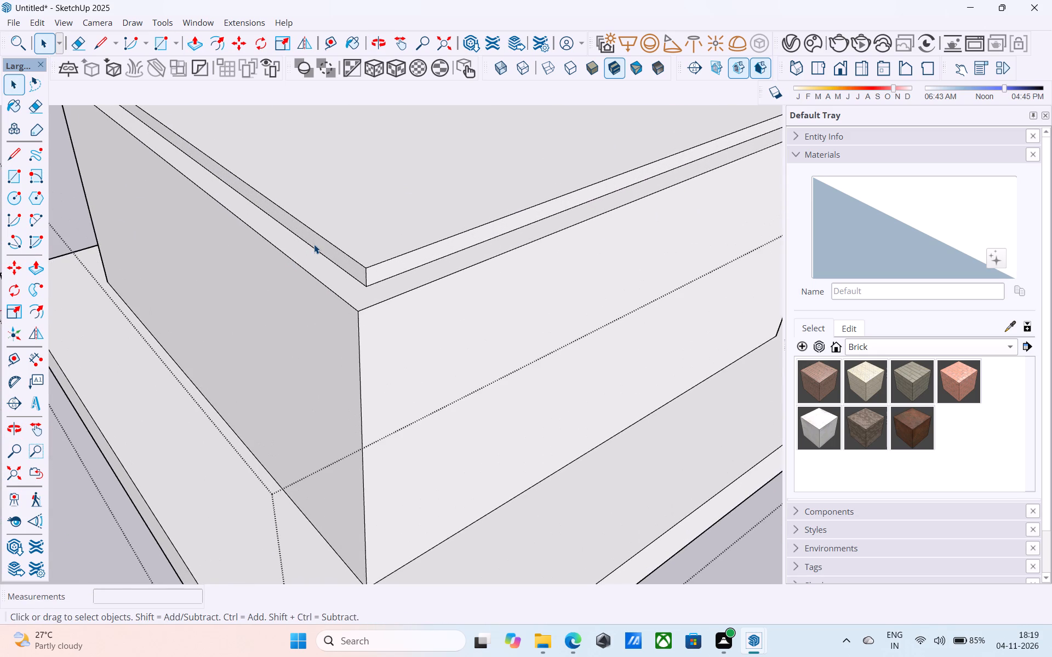
{"action": "left_click", "coordinate": [314, 244]}
{"action": "key", "text": "p"}
{"action": "left_click", "coordinate": [320, 249]}
{"action": "left_click", "coordinate": [288, 292]}
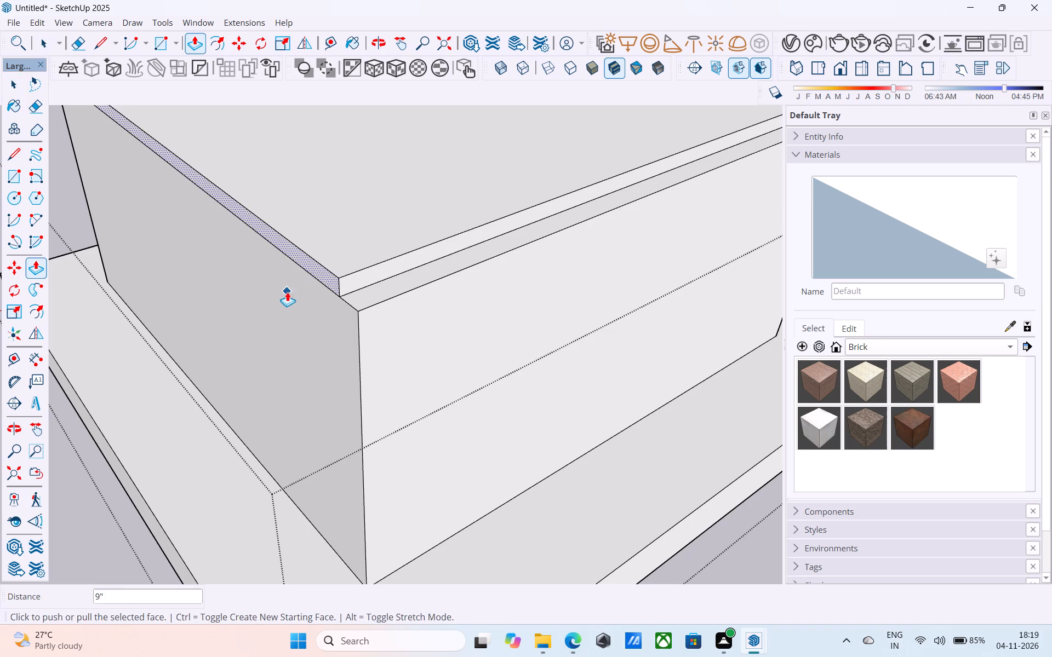
Push/Pull the slab's side face farthest from the red axis outward, flush with the outer wall face below.
{"action": "key", "text": "space"}
{"action": "left_click", "coordinate": [380, 275]}
{"action": "key", "text": "p"}
{"action": "left_click", "coordinate": [380, 275]}
{"action": "left_click", "coordinate": [407, 350]}
{"action": "key", "text": "space"}
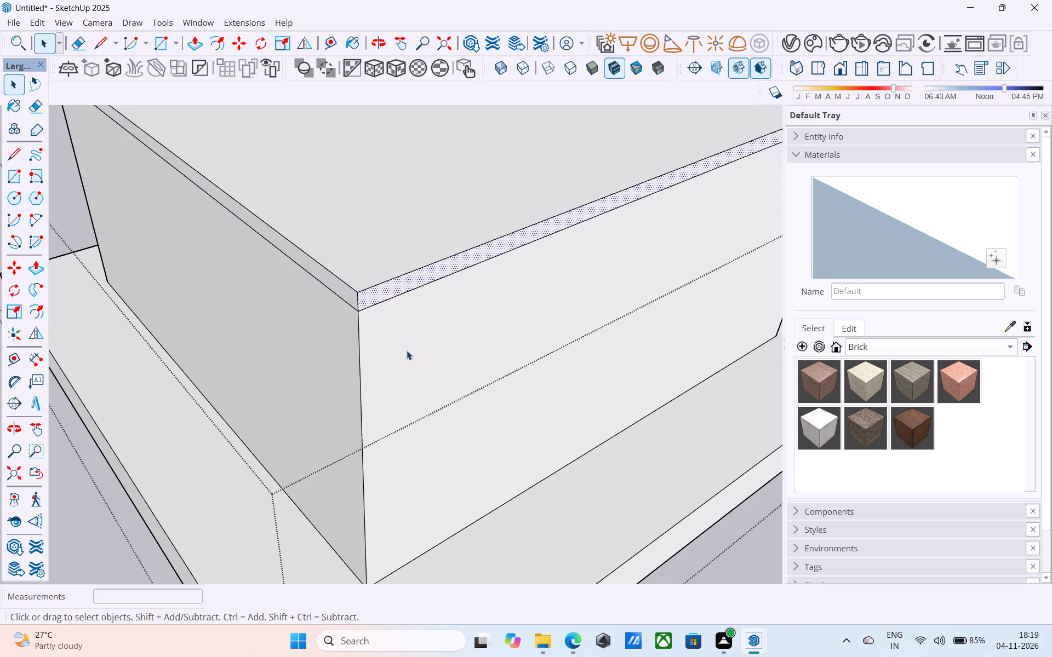
Inspect the roof slab's edges and their alignment with the walls from several sides of the building.
{"action": "scroll", "coordinate": [407, 350], "scroll_direction": "down", "scroll_amount": 19}
{"action": "middle_click_drag", "start_coordinate": [408, 349], "coordinate": [413, 336]}
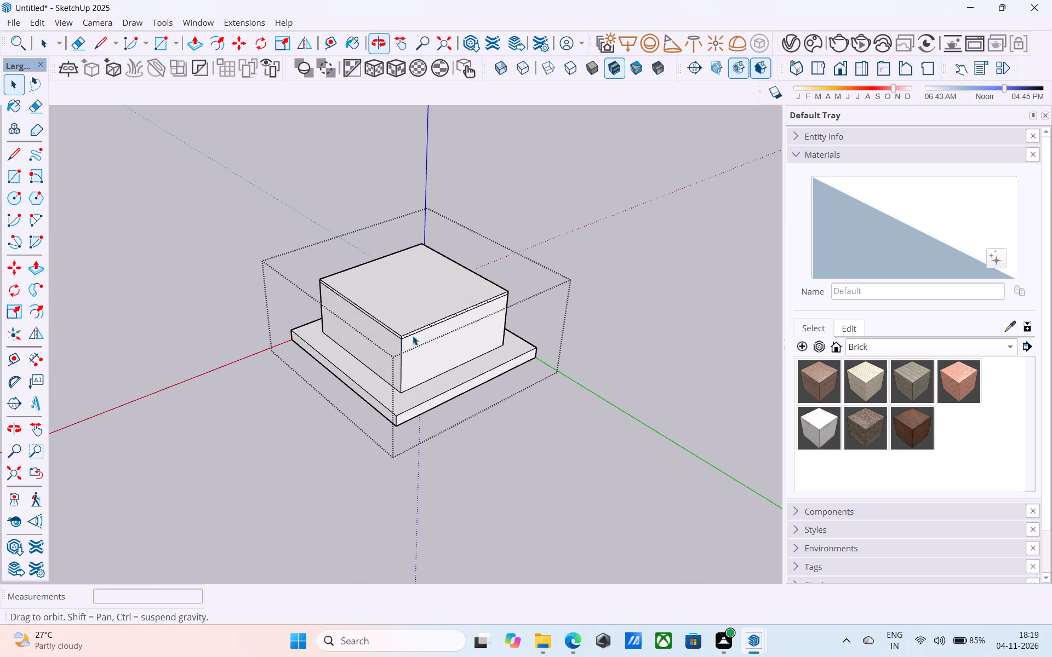
{"action": "middle_click_drag", "start_coordinate": [411, 330], "coordinate": [421, 289]}
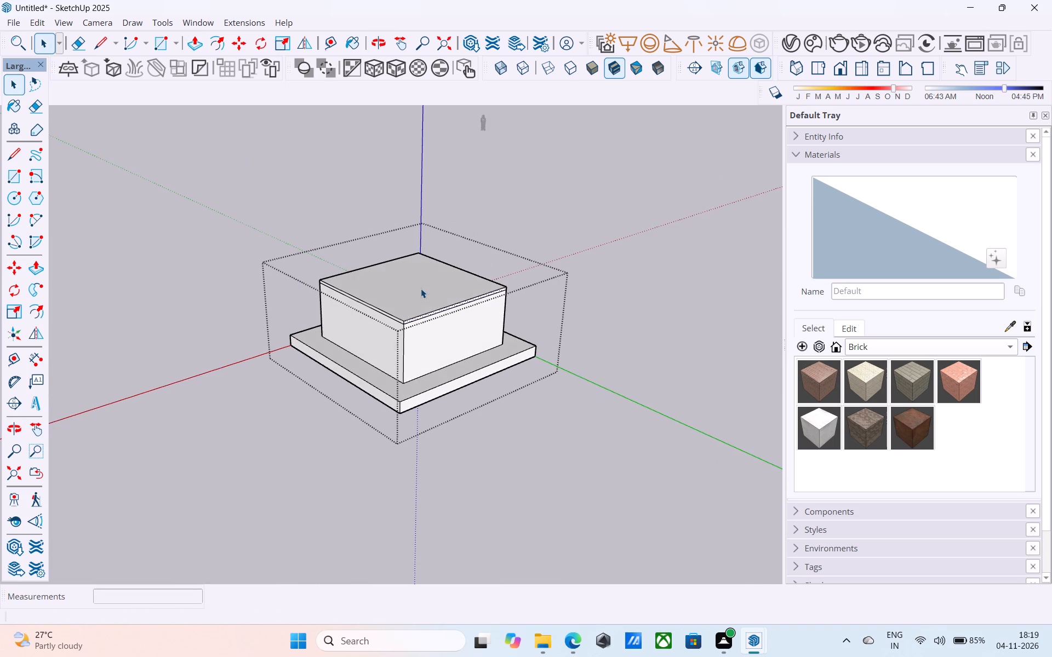
{"action": "scroll", "coordinate": [422, 289], "scroll_direction": "up", "scroll_amount": 11}
{"action": "scroll", "coordinate": [420, 310], "scroll_direction": "down", "scroll_amount": 4}
{"action": "middle_click_drag", "start_coordinate": [419, 311], "coordinate": [470, 285], "text": "shift"}
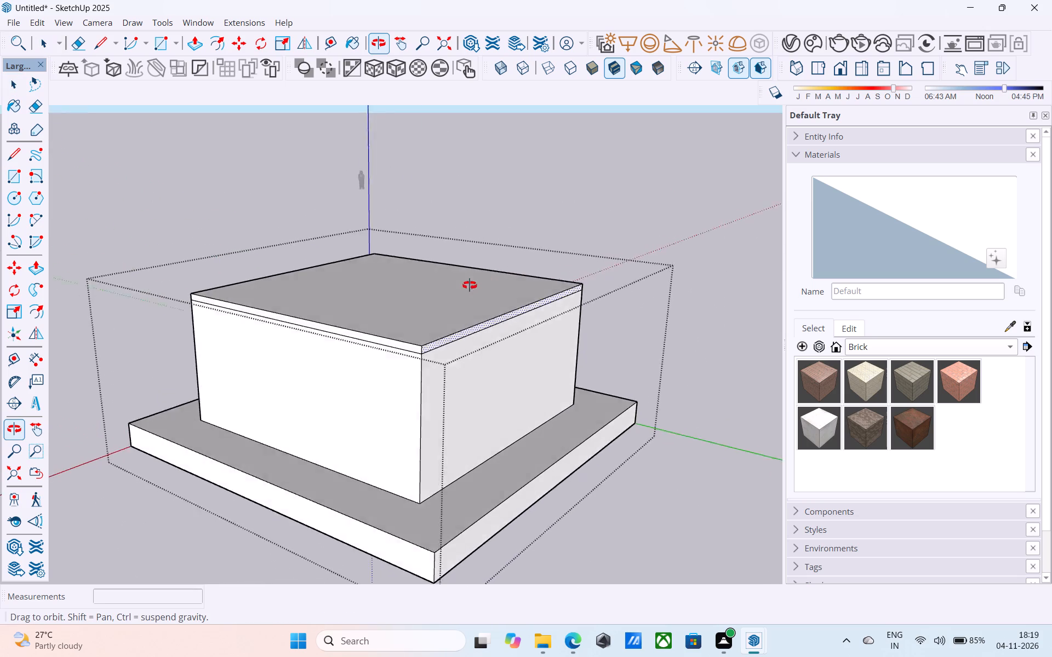
{"action": "middle_click_drag", "start_coordinate": [470, 285], "coordinate": [608, 262], "text": "shift"}
{"action": "middle_click_drag", "start_coordinate": [534, 295], "coordinate": [662, 327]}
{"action": "middle_click_drag", "start_coordinate": [523, 379], "coordinate": [544, 364], "text": "shift"}
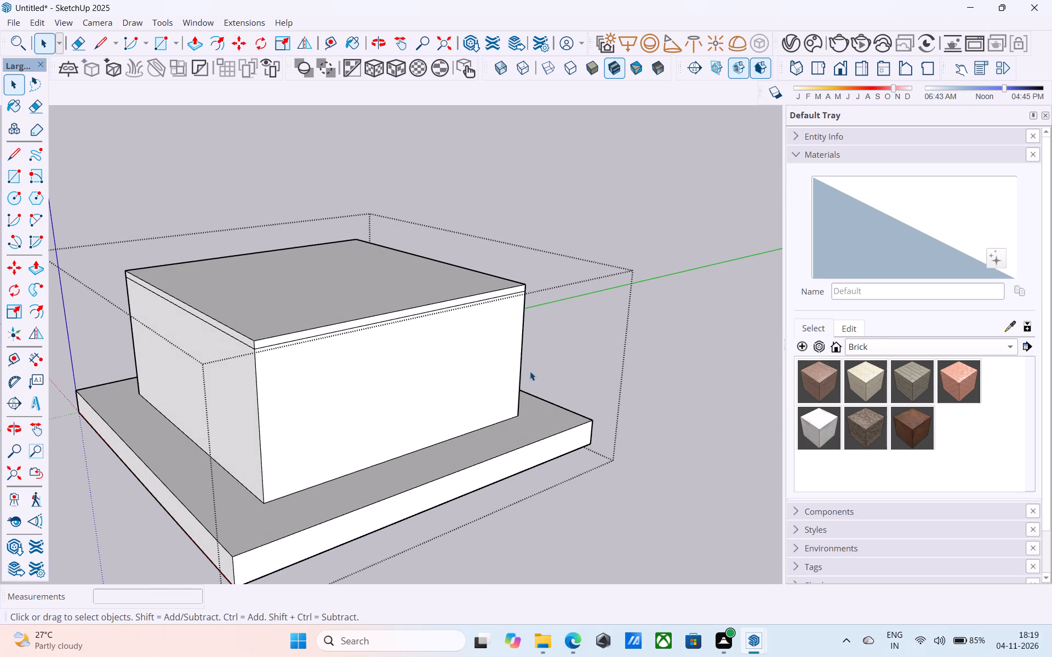
Inspect the roof slab, walls and plinth from several sides and from above, checking the slab's alignment with the outer walls.
{"action": "scroll", "coordinate": [509, 374], "scroll_direction": "up", "scroll_amount": 6}
{"action": "scroll", "coordinate": [501, 322], "scroll_direction": "down", "scroll_amount": 13}
{"action": "middle_click_drag", "start_coordinate": [527, 289], "coordinate": [415, 312]}
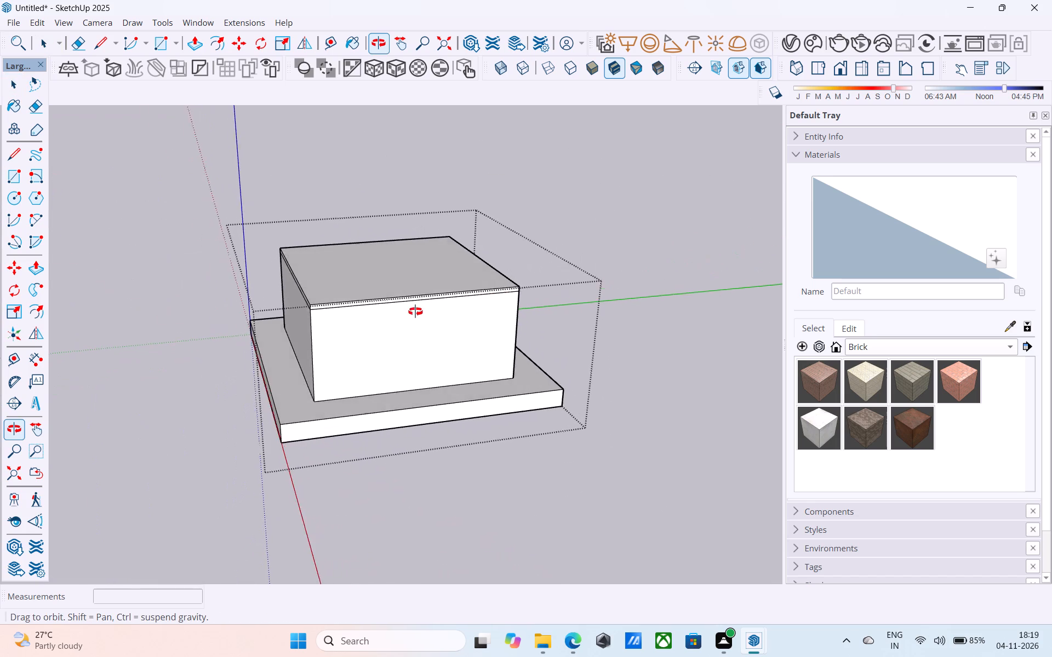
{"action": "middle_click_drag", "start_coordinate": [415, 312], "coordinate": [417, 313]}
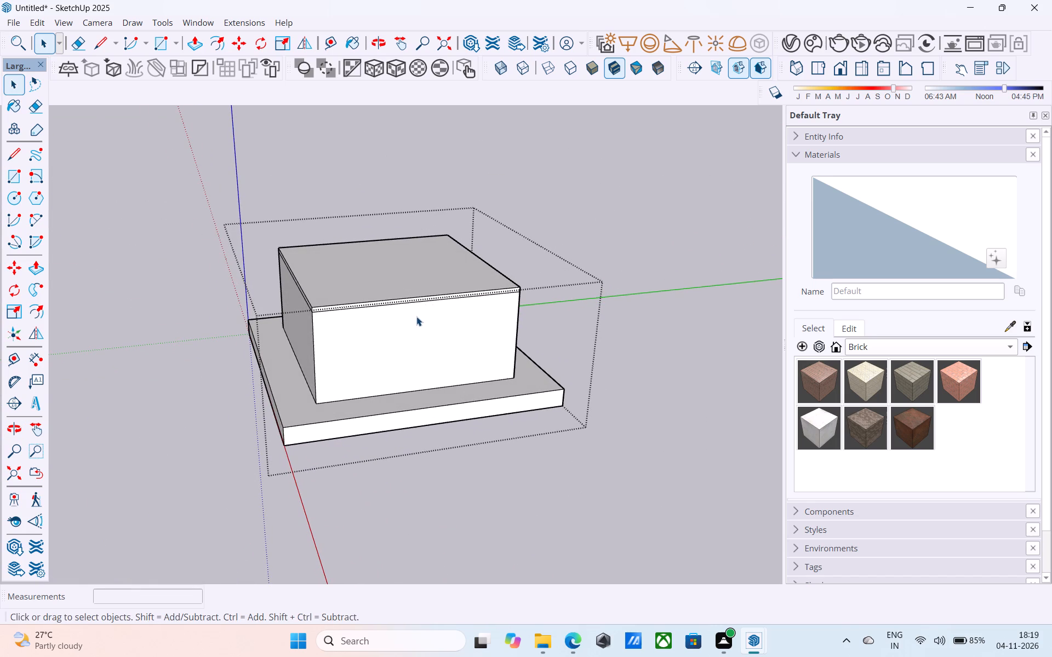
{"action": "scroll", "coordinate": [454, 293], "scroll_direction": "up", "scroll_amount": 8}
{"action": "middle_click_drag", "start_coordinate": [450, 290], "coordinate": [394, 274]}
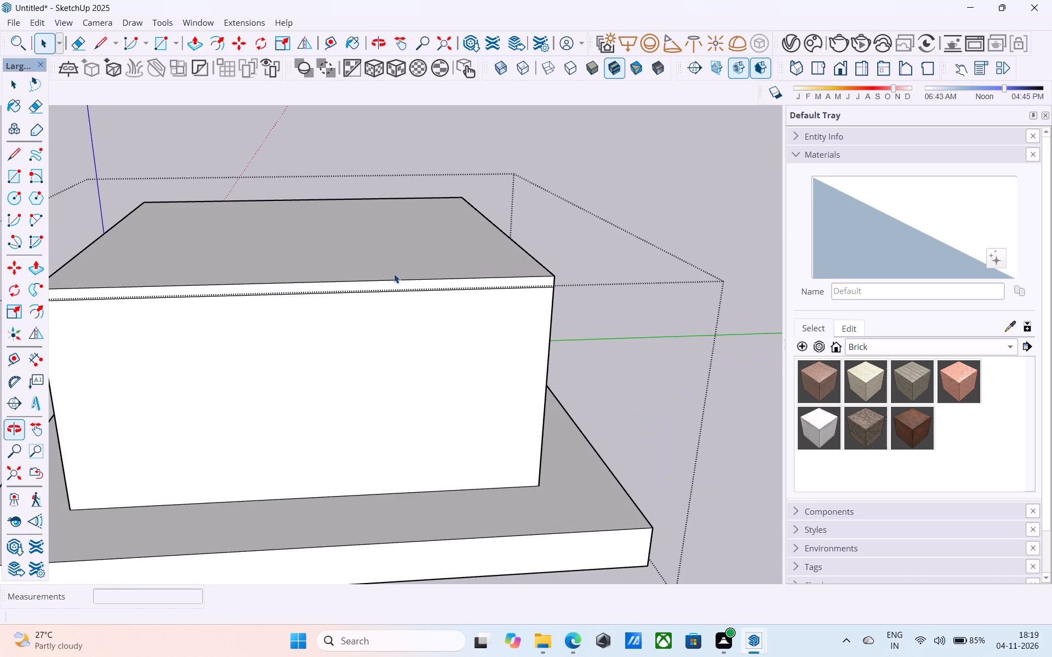
{"action": "scroll", "coordinate": [395, 272], "scroll_direction": "down", "scroll_amount": 12}
{"action": "middle_click_drag", "start_coordinate": [391, 269], "coordinate": [393, 193]}
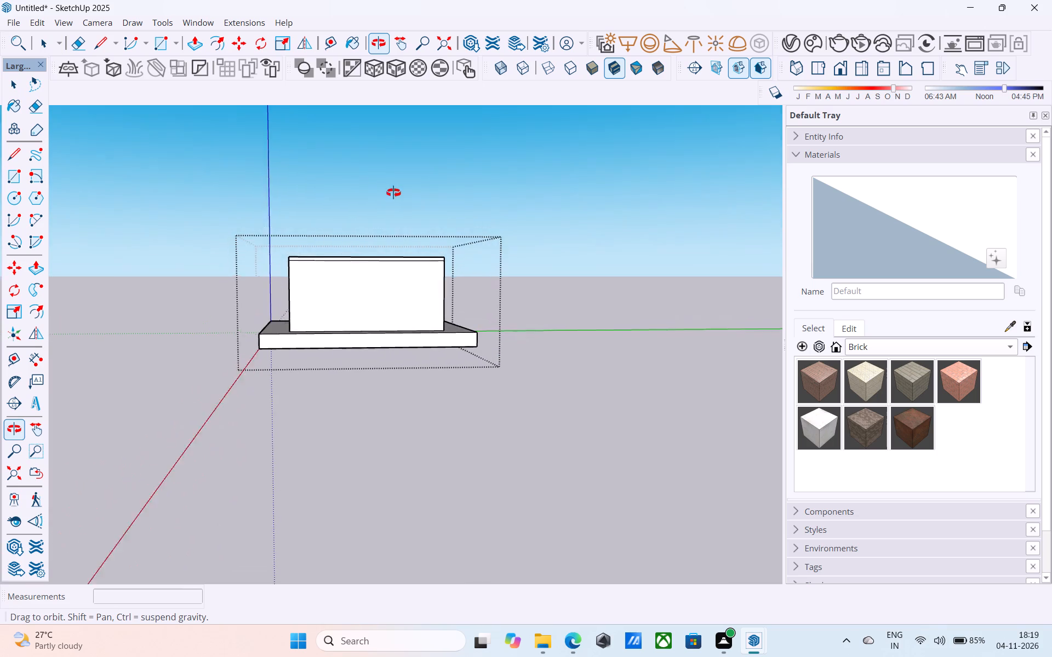
{"action": "middle_click_drag", "start_coordinate": [393, 193], "coordinate": [397, 204]}
{"action": "scroll", "coordinate": [570, 195], "scroll_direction": "up", "scroll_amount": 6}
{"action": "left_click", "coordinate": [571, 188]}
{"action": "scroll", "coordinate": [461, 226], "scroll_direction": "down", "scroll_amount": 5}
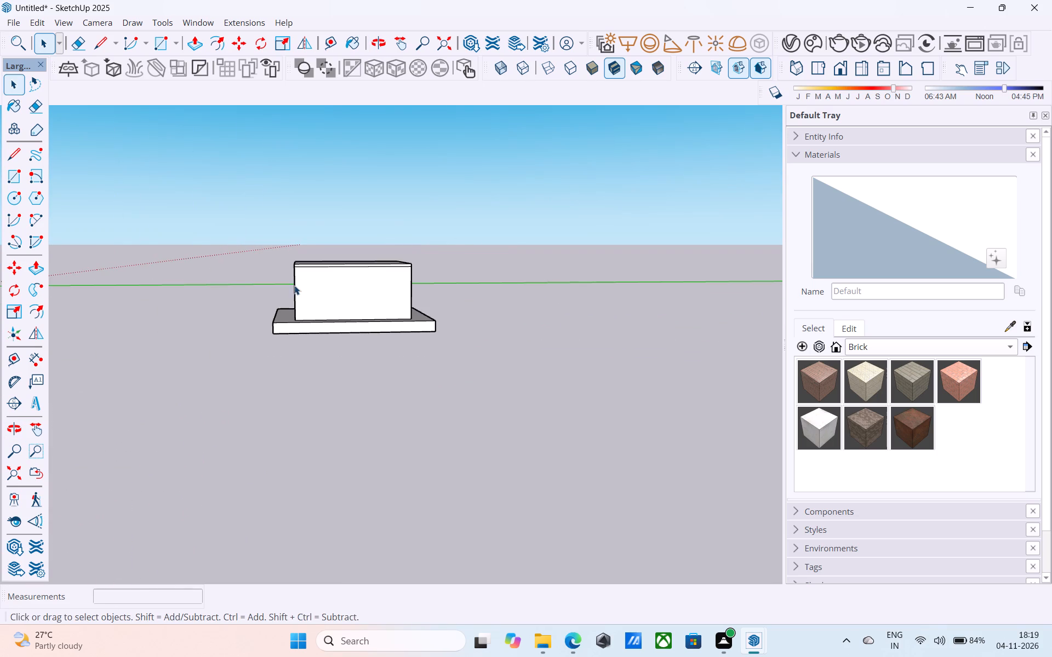
{"action": "middle_click_drag", "start_coordinate": [304, 286], "coordinate": [363, 359], "text": "shift"}
{"action": "scroll", "coordinate": [368, 366], "scroll_direction": "up", "scroll_amount": 5}
{"action": "double_click", "coordinate": [375, 275]}
{"action": "scroll", "coordinate": [376, 274], "scroll_direction": "up", "scroll_amount": 6}
{"action": "middle_click_drag", "start_coordinate": [378, 274], "coordinate": [317, 306], "text": "shift"}
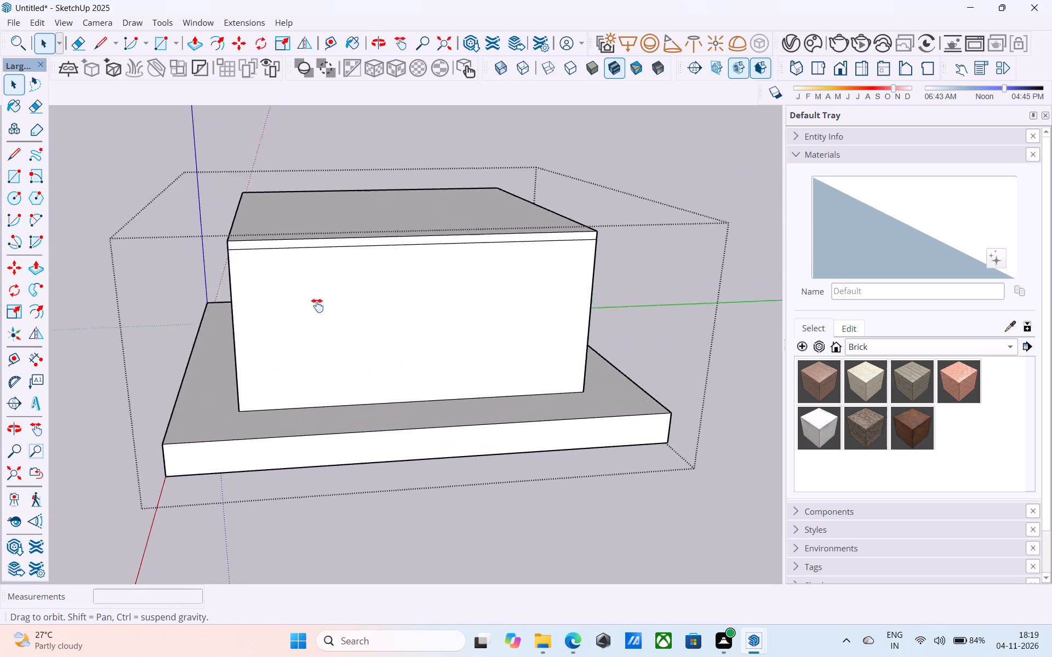
{"action": "middle_click_drag", "start_coordinate": [317, 306], "coordinate": [678, 357], "text": "shift"}
{"action": "middle_click_drag", "start_coordinate": [227, 361], "coordinate": [315, 366]}
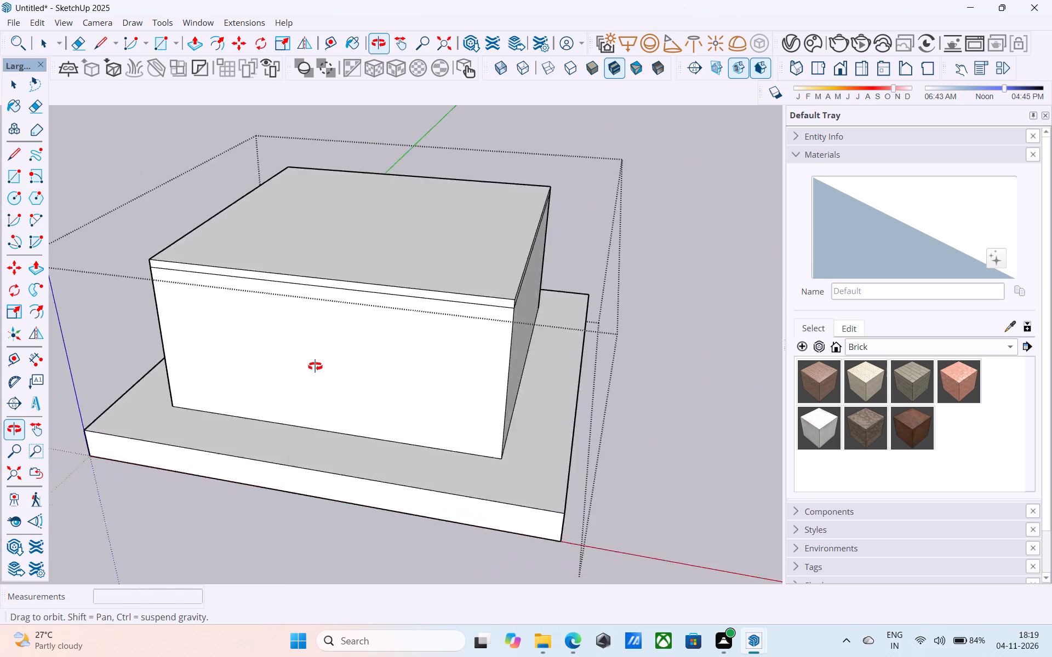
{"action": "middle_click_drag", "start_coordinate": [315, 366], "coordinate": [401, 365]}
{"action": "scroll", "coordinate": [398, 365], "scroll_direction": "up", "scroll_amount": 1}
{"action": "scroll", "coordinate": [367, 308], "scroll_direction": "down", "scroll_amount": 19}
{"action": "middle_click_drag", "start_coordinate": [402, 299], "coordinate": [0, 267]}
{"action": "middle_click_drag", "start_coordinate": [611, 363], "coordinate": [208, 333]}
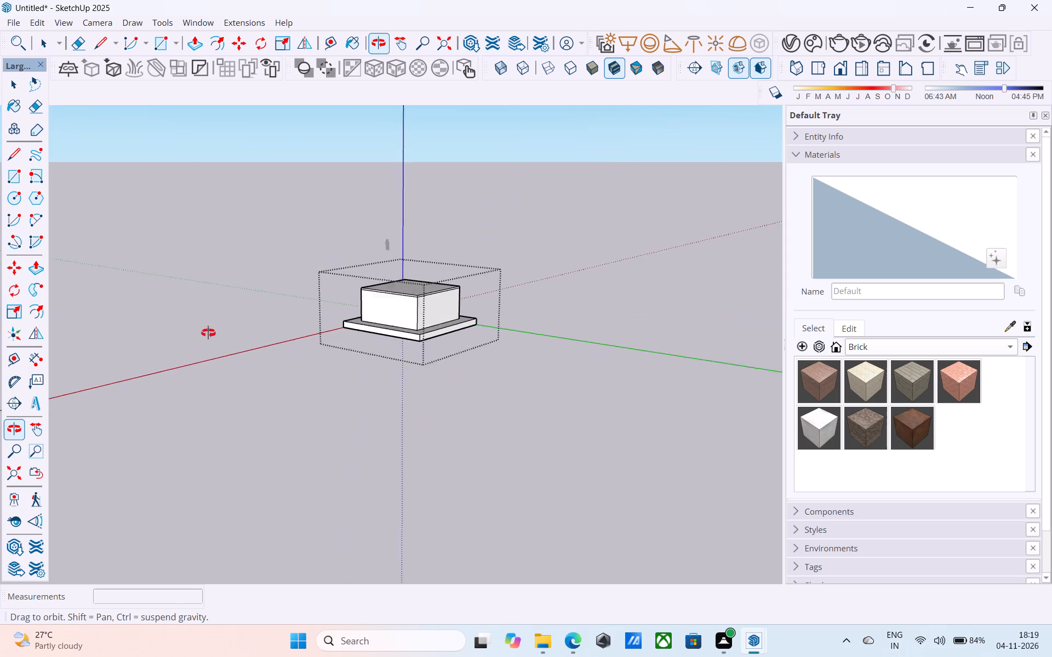
{"action": "middle_click_drag", "start_coordinate": [208, 333], "coordinate": [370, 345]}
{"action": "left_click", "coordinate": [443, 413]}
{"action": "scroll", "coordinate": [441, 286], "scroll_direction": "up", "scroll_amount": 11}
{"action": "middle_click_drag", "start_coordinate": [428, 356], "coordinate": [443, 325]}
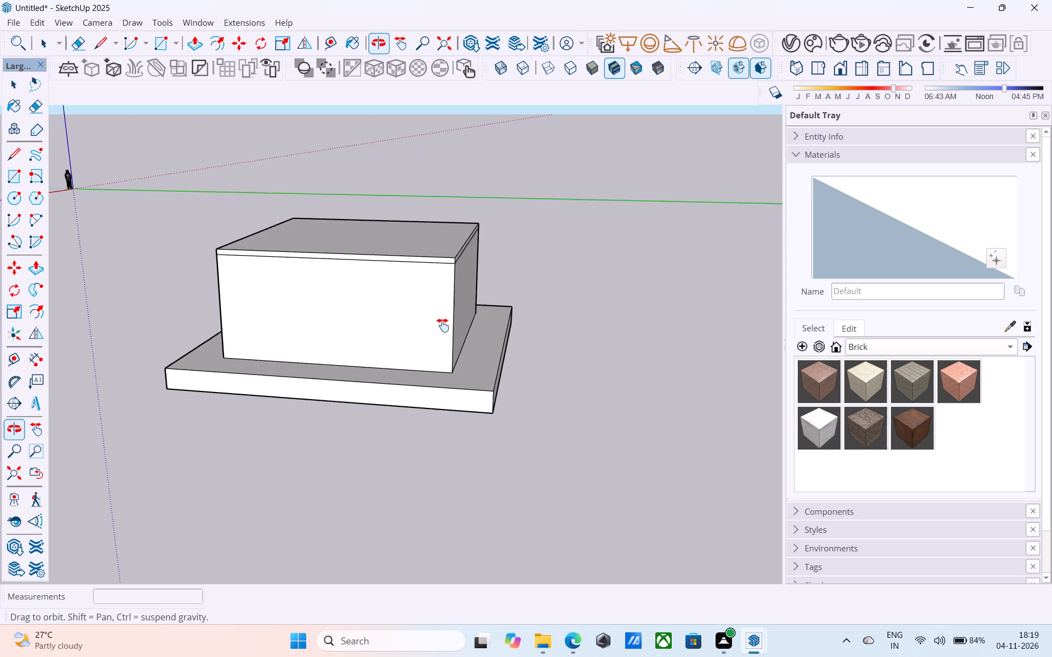
{"action": "middle_click_drag", "start_coordinate": [443, 325], "coordinate": [604, 340]}
{"action": "scroll", "coordinate": [362, 306], "scroll_direction": "up", "scroll_amount": 5}
{"action": "middle_click_drag", "start_coordinate": [369, 322], "coordinate": [402, 304]}
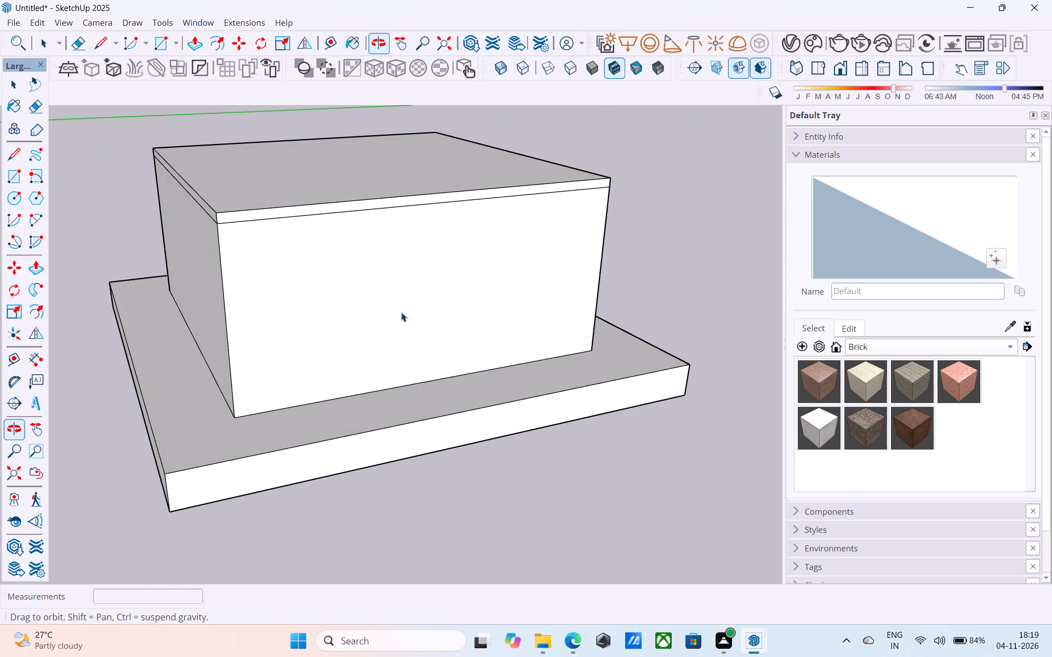
{"action": "middle_click_drag", "start_coordinate": [390, 331], "coordinate": [395, 325]}
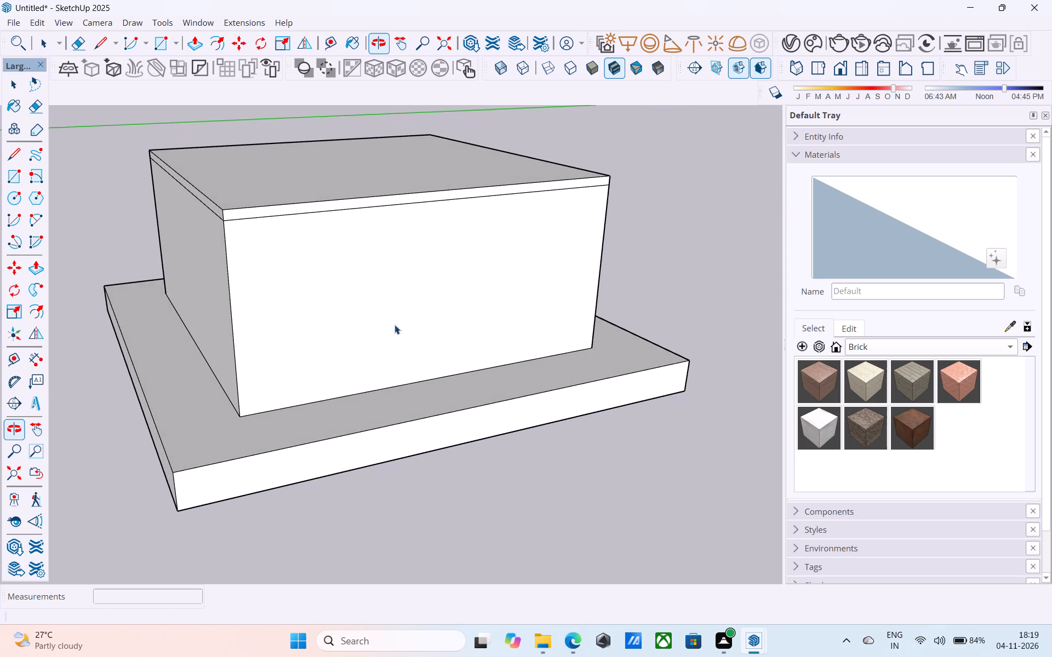
{"action": "middle_click_drag", "start_coordinate": [387, 318], "coordinate": [379, 369]}
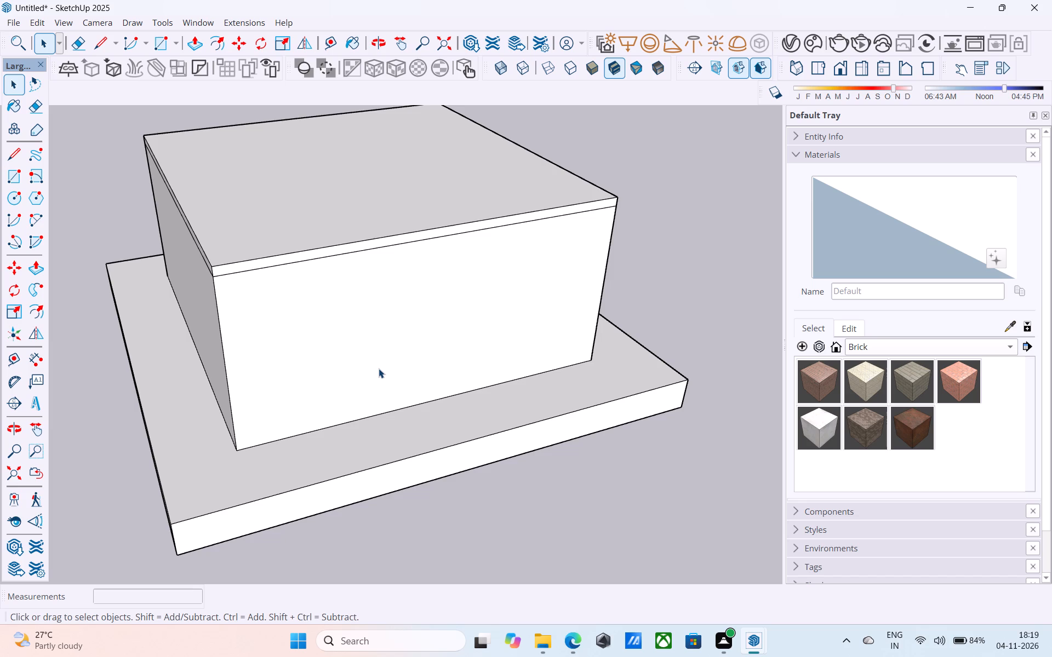
{"action": "middle_click_drag", "start_coordinate": [383, 372], "coordinate": [392, 456]}
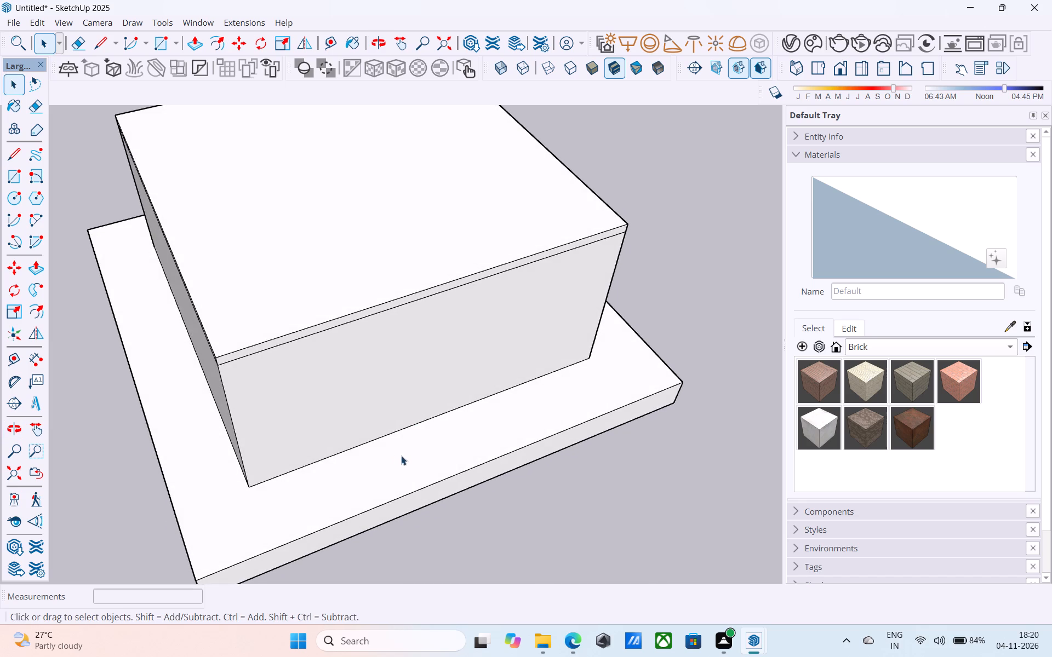
Inside the building group, offset the roof slab's top face outline 9" inward to form the upper-storey wall outline.
{"action": "scroll", "coordinate": [401, 457], "scroll_direction": "down", "scroll_amount": 7}
{"action": "middle_click_drag", "start_coordinate": [407, 459], "coordinate": [352, 443]}
{"action": "scroll", "coordinate": [333, 351], "scroll_direction": "up", "scroll_amount": 6}
{"action": "left_click", "coordinate": [346, 347]}
{"action": "double_click", "coordinate": [346, 347]}
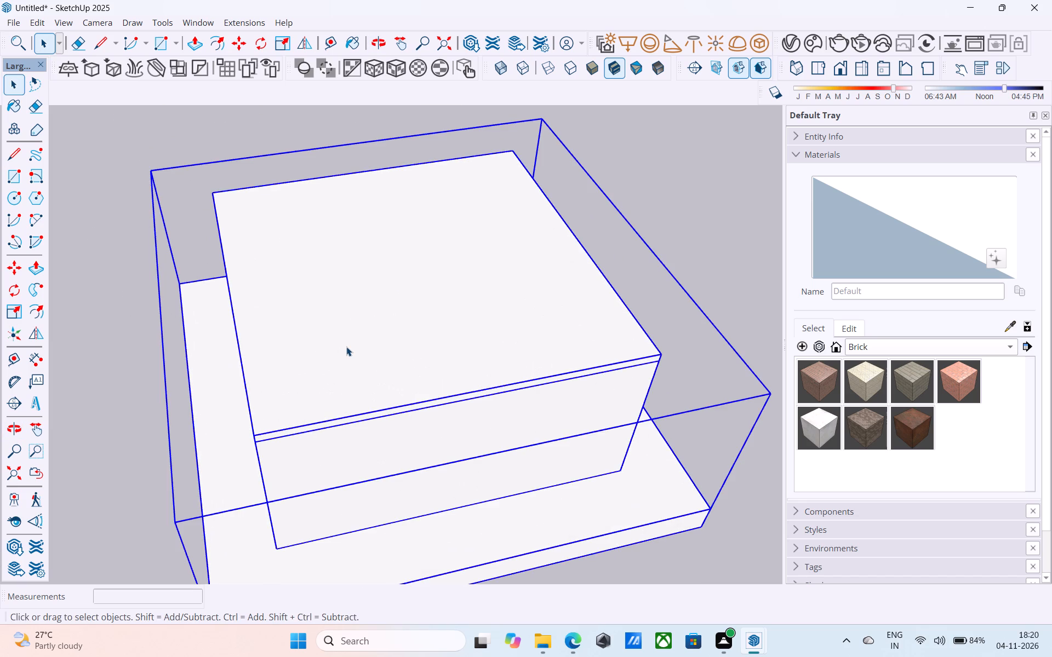
{"action": "left_click", "coordinate": [342, 338]}
{"action": "key", "text": "f"}
{"action": "left_click", "coordinate": [340, 341]}
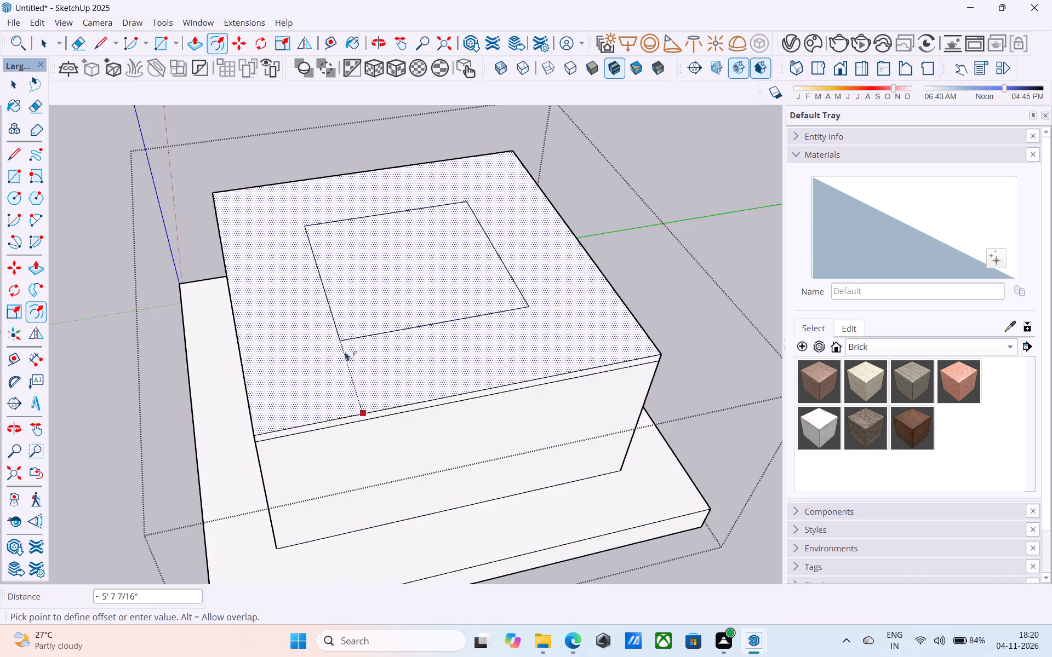
{"action": "key", "text": "9"}
{"action": "key", "text": "shift+quotedbl"}
{"action": "key", "text": "Return"}
{"action": "key", "text": "space"}
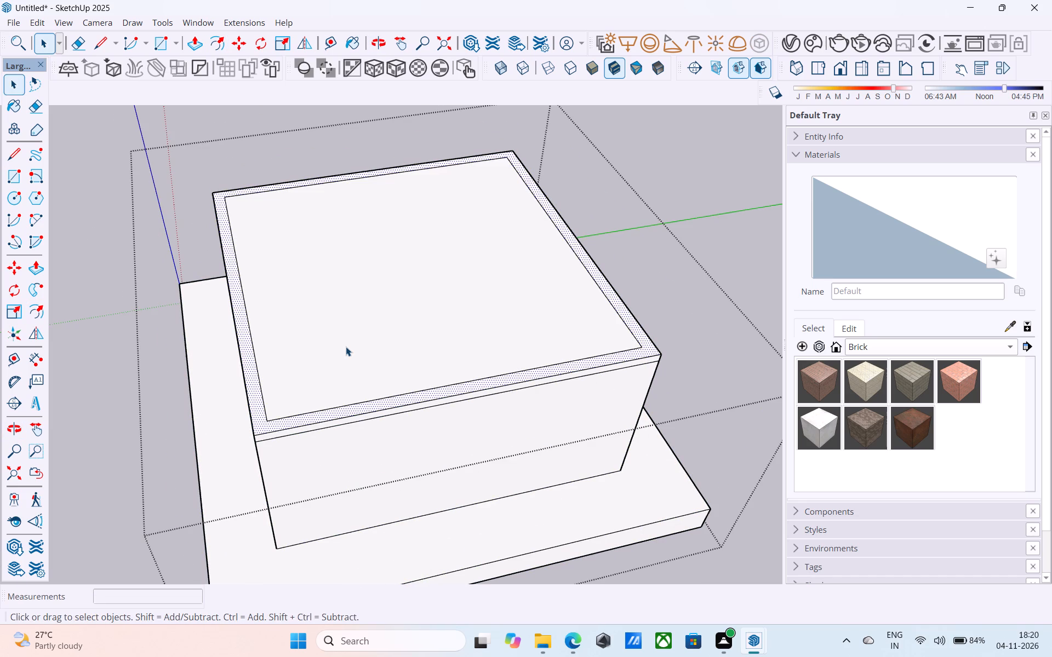
Push/Pull the 9" perimeter ring on the roof slab up 10' to raise the upper-storey walls.
{"action": "key", "text": "p"}
{"action": "left_click", "coordinate": [346, 347]}
{"action": "type", "text": "10'"}
{"action": "key", "text": "Return"}
{"action": "key", "text": "space"}
Draw a 20' 6" by 20' 6" rectangle between opposite inner corners of the upper walls, closing their open top.
{"action": "scroll", "coordinate": [352, 311], "scroll_direction": "down", "scroll_amount": 7}
{"action": "middle_click_drag", "start_coordinate": [352, 311], "coordinate": [341, 341], "text": "shift"}
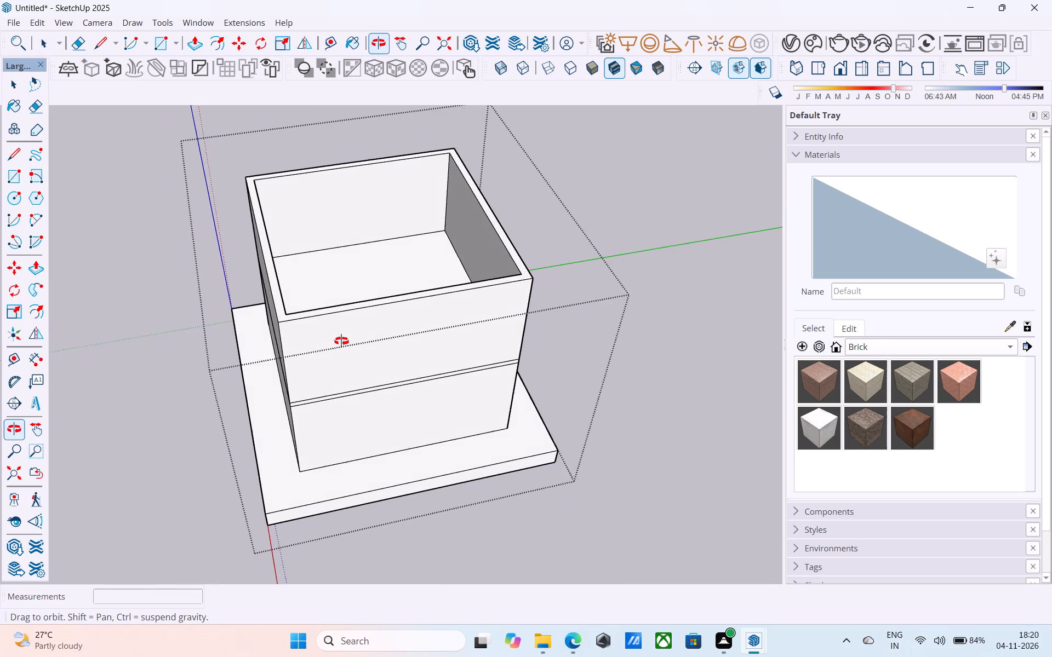
{"action": "middle_click_drag", "start_coordinate": [341, 341], "coordinate": [338, 341], "text": "shift"}
{"action": "key", "text": "r"}
{"action": "middle_click_drag", "start_coordinate": [373, 266], "coordinate": [313, 268], "text": "shift"}
{"action": "scroll", "coordinate": [320, 255], "scroll_direction": "up", "scroll_amount": 6}
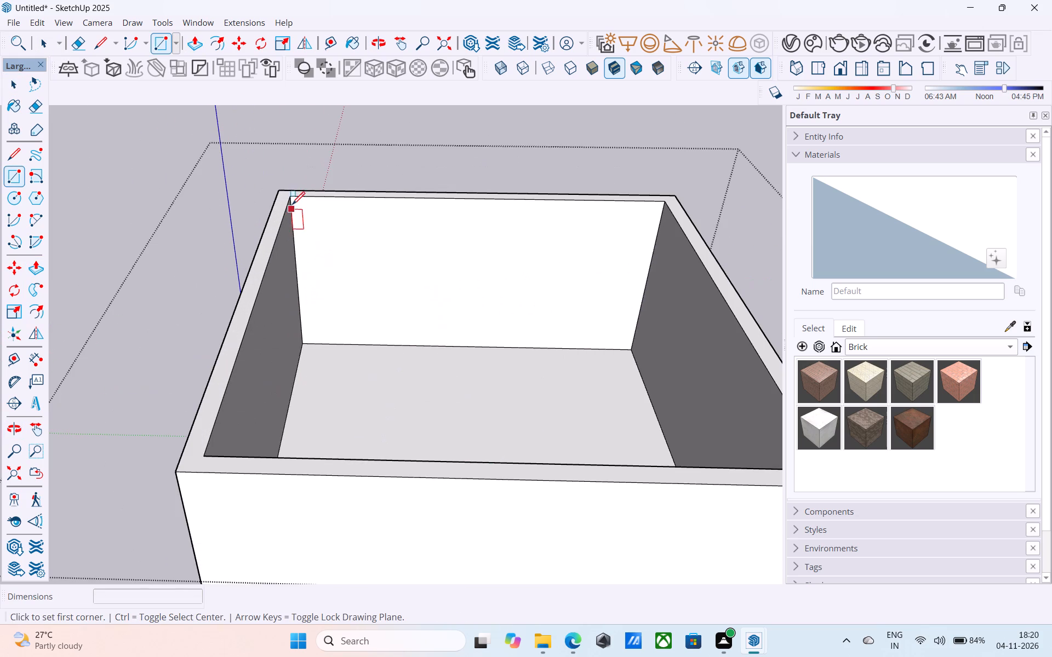
{"action": "left_click", "coordinate": [290, 194]}
{"action": "scroll", "coordinate": [290, 194], "scroll_direction": "down", "scroll_amount": 7}
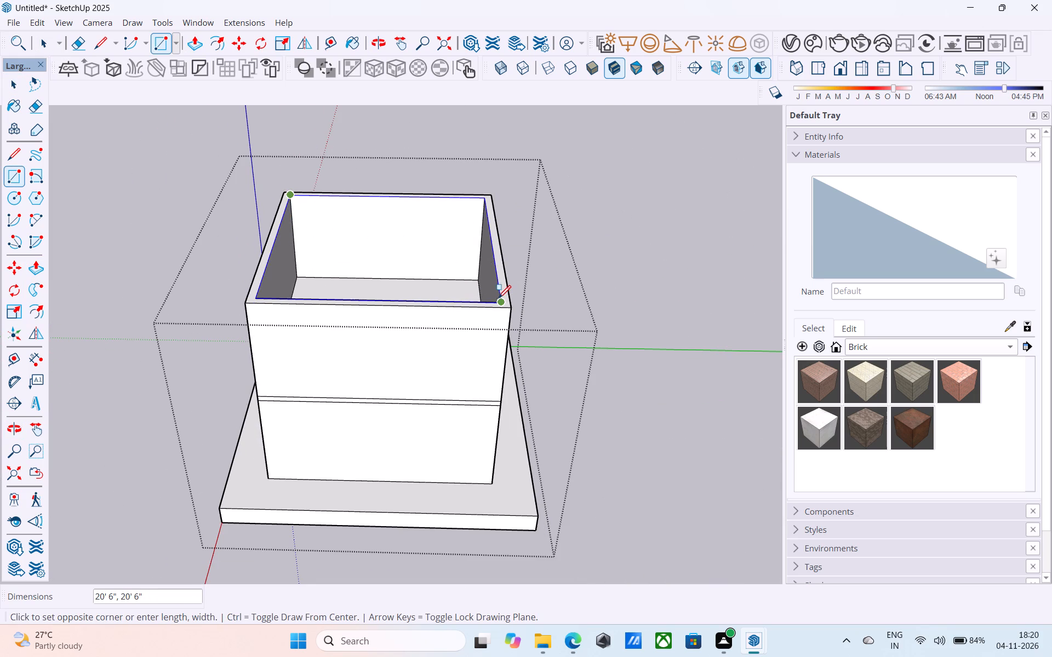
{"action": "left_click", "coordinate": [499, 299]}
{"action": "middle_click_drag", "start_coordinate": [494, 298], "coordinate": [594, 330], "text": "shift"}
{"action": "key", "text": "space"}
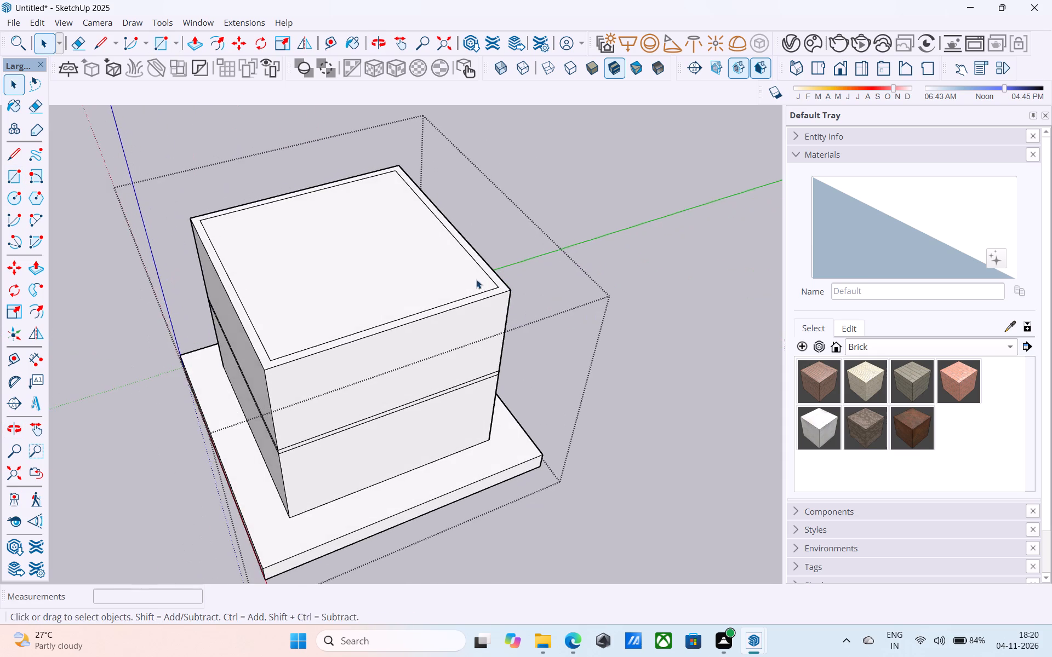
Reverse the new face that closes the top of the upper walls.
{"action": "middle_click_drag", "start_coordinate": [468, 275], "coordinate": [442, 280]}
{"action": "left_click", "coordinate": [410, 271]}
{"action": "right_click", "coordinate": [410, 271]}
{"action": "left_click_drag", "start_coordinate": [450, 448], "coordinate": [456, 455]}
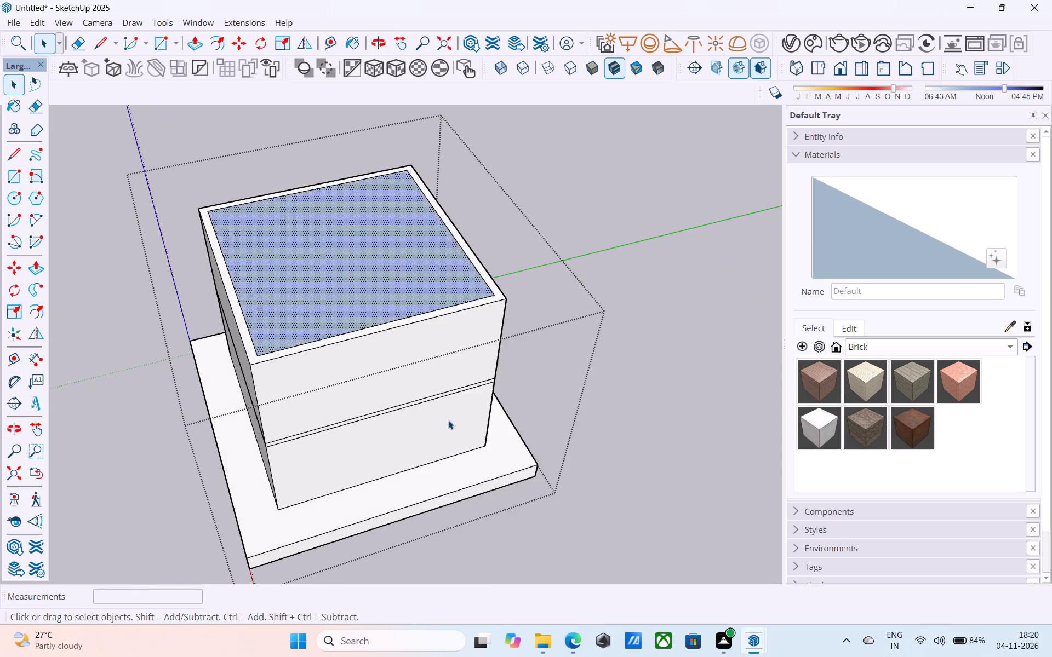
Draw a 6" vertical line up from the top face's inner corner farthest from the green axis and nearest the red axis.
{"action": "scroll", "coordinate": [430, 344], "scroll_direction": "down", "scroll_amount": 5}
{"action": "middle_click_drag", "start_coordinate": [426, 337], "coordinate": [315, 392], "text": "shift"}
{"action": "key", "text": "l"}
{"action": "scroll", "coordinate": [323, 378], "scroll_direction": "up", "scroll_amount": 8}
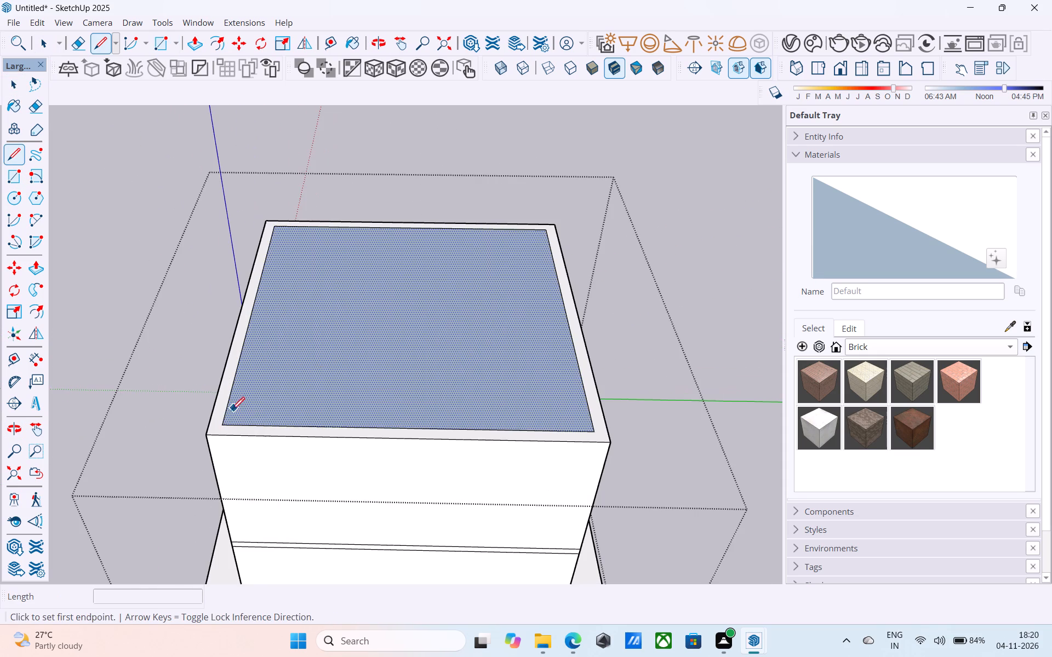
{"action": "left_click", "coordinate": [226, 420]}
{"action": "middle_click_drag", "start_coordinate": [227, 389], "coordinate": [430, 242]}
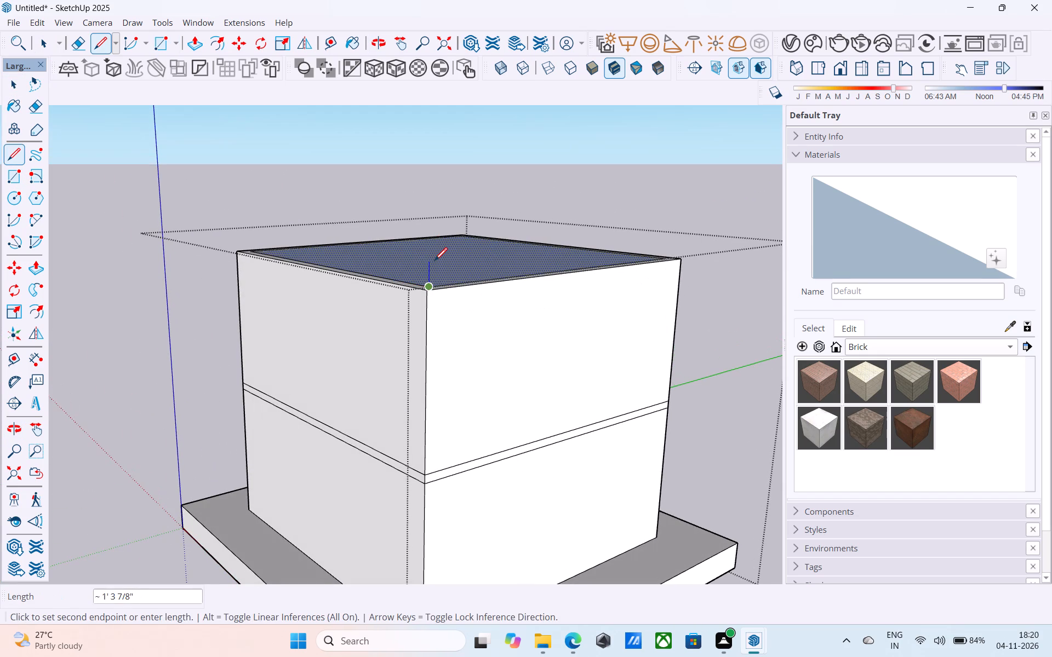
{"action": "type", "text": "6\""}
{"action": "key", "text": "Return"}
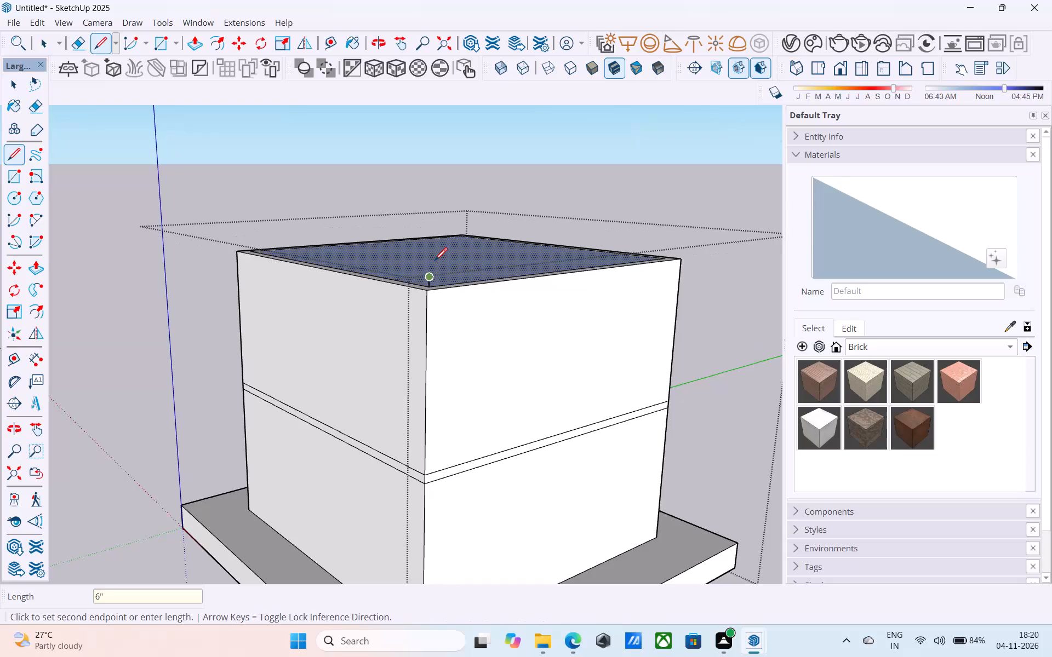
{"action": "key", "text": "space"}
Draw a 6" vertical line up from the diagonally opposite inner corner of the upper walls' top face.
{"action": "key", "text": "l"}
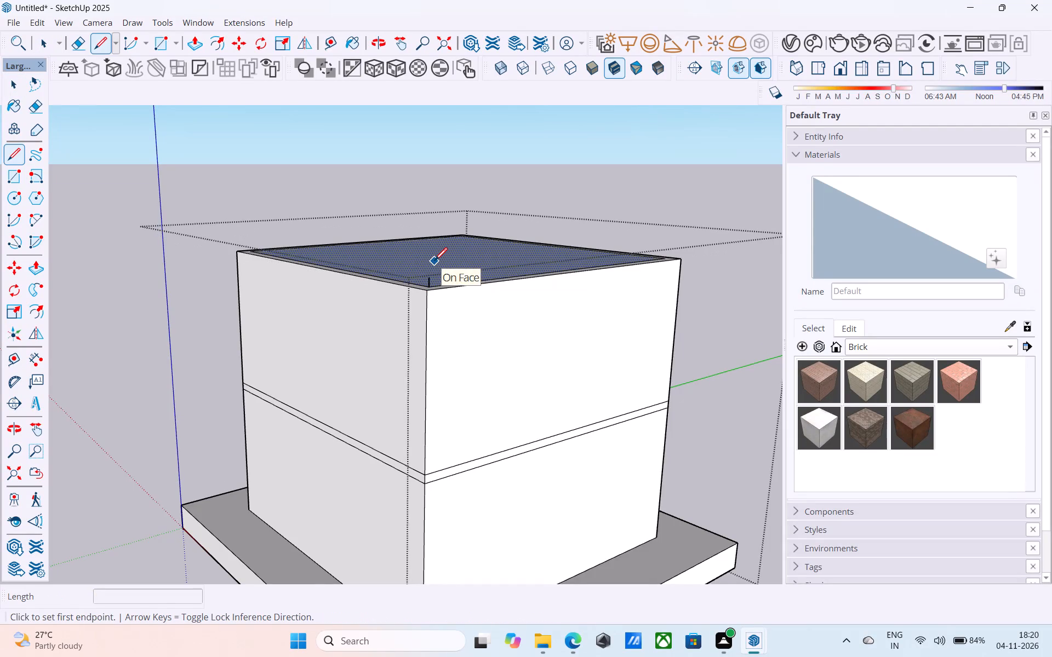
{"action": "scroll", "coordinate": [434, 262], "scroll_direction": "down", "scroll_amount": 7}
{"action": "middle_click_drag", "start_coordinate": [471, 237], "coordinate": [489, 371], "text": "shift"}
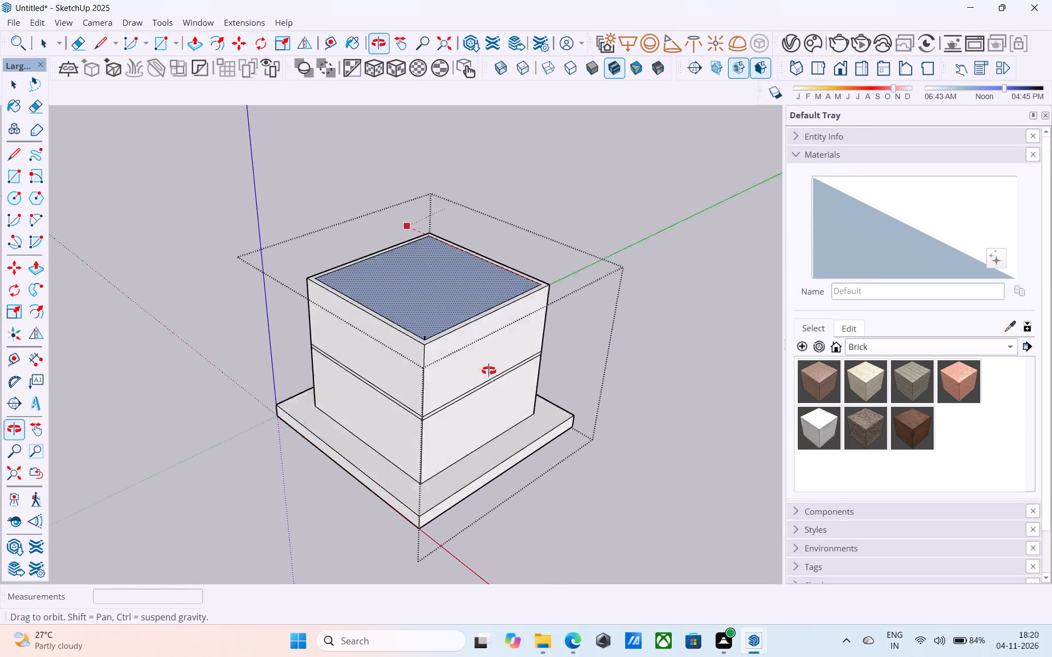
{"action": "middle_click_drag", "start_coordinate": [489, 371], "coordinate": [492, 377], "text": "shift"}
{"action": "middle_click", "coordinate": [492, 377]}
{"action": "scroll", "coordinate": [431, 229], "scroll_direction": "up", "scroll_amount": 17}
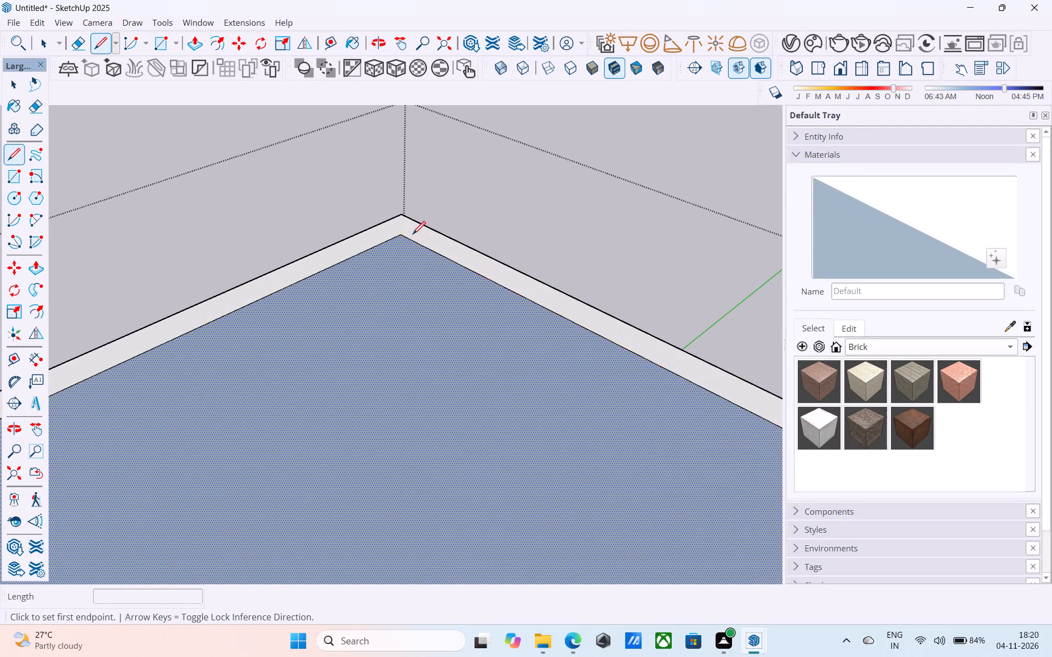
{"action": "left_click", "coordinate": [403, 235]}
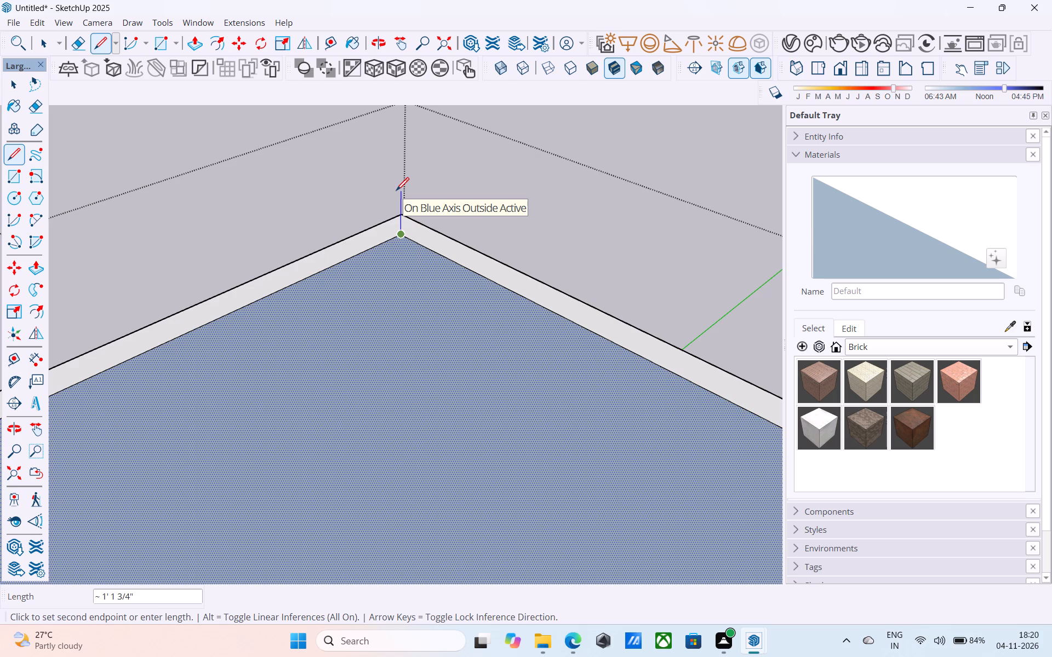
{"action": "type", "text": "6\""}
{"action": "key", "text": "Return"}
{"action": "key", "text": "space"}
Draw a horizontal rectangle between the tops of the two 6" vertical lines to form the upper roof slab's top face.
{"action": "type", "text": "r"}
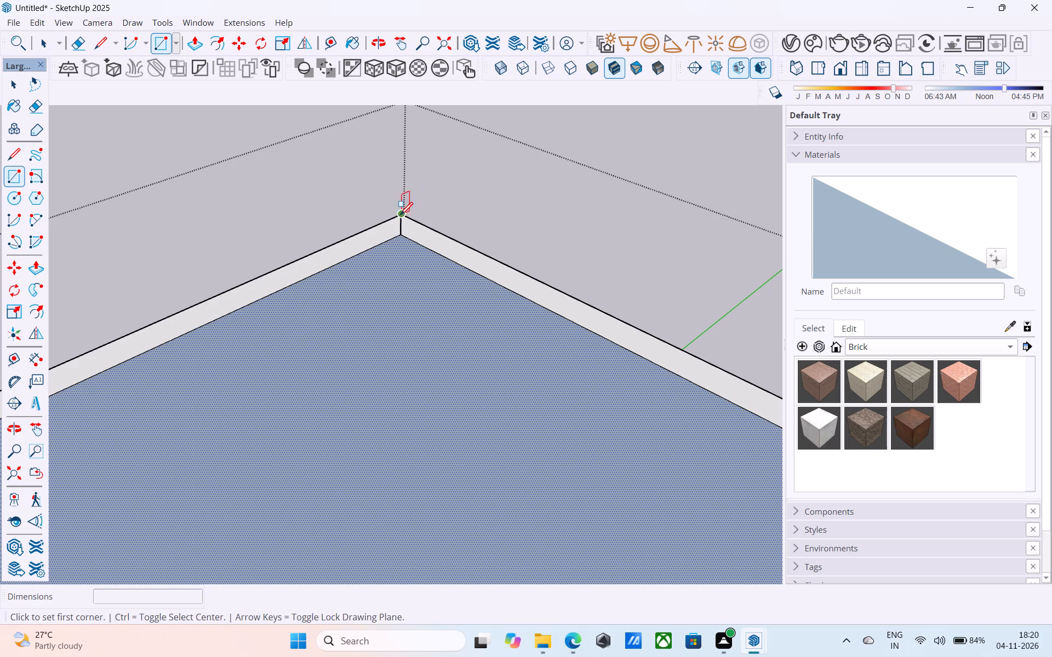
{"action": "left_click", "coordinate": [397, 218]}
{"action": "scroll", "coordinate": [397, 193], "scroll_direction": "down", "scroll_amount": 19}
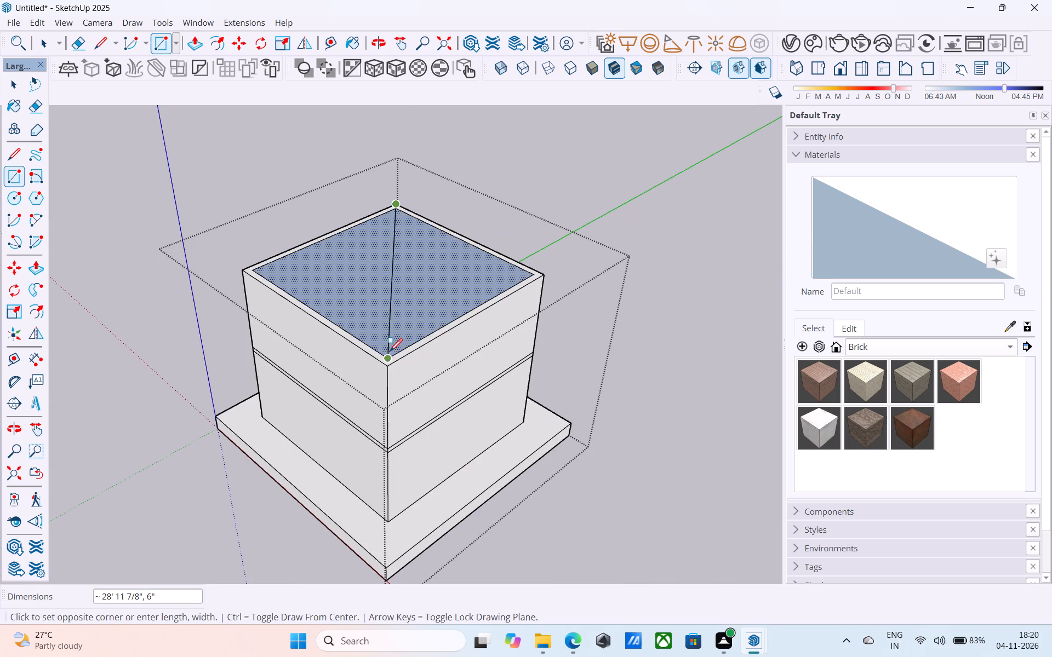
{"action": "left_click", "coordinate": [387, 353]}
{"action": "key", "text": "space"}
Draw a vertical line joining the raised rectangle to the inner wall corner farthest from both the red and green axes.
{"action": "key", "text": "l"}
{"action": "middle_click_drag", "start_coordinate": [431, 311], "coordinate": [423, 306]}
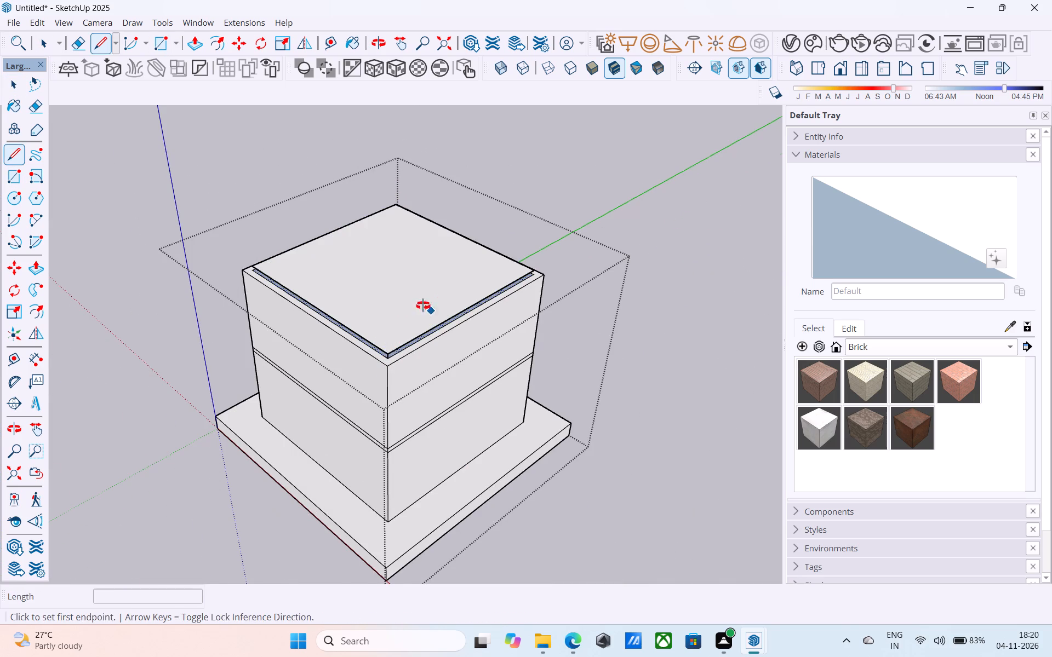
{"action": "middle_click_drag", "start_coordinate": [423, 306], "coordinate": [380, 279]}
{"action": "scroll", "coordinate": [387, 277], "scroll_direction": "up", "scroll_amount": 1}
{"action": "scroll", "coordinate": [561, 284], "scroll_direction": "up", "scroll_amount": 20}
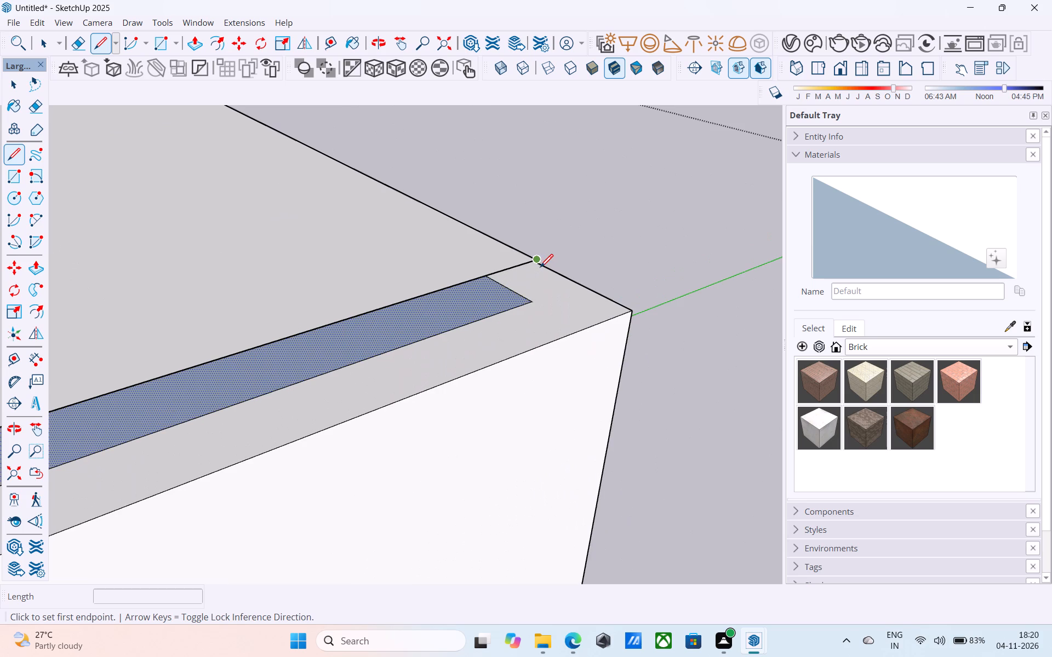
{"action": "left_click", "coordinate": [535, 298]}
{"action": "left_click", "coordinate": [538, 257]}
{"action": "scroll", "coordinate": [773, 226], "scroll_direction": "down", "scroll_amount": 10}
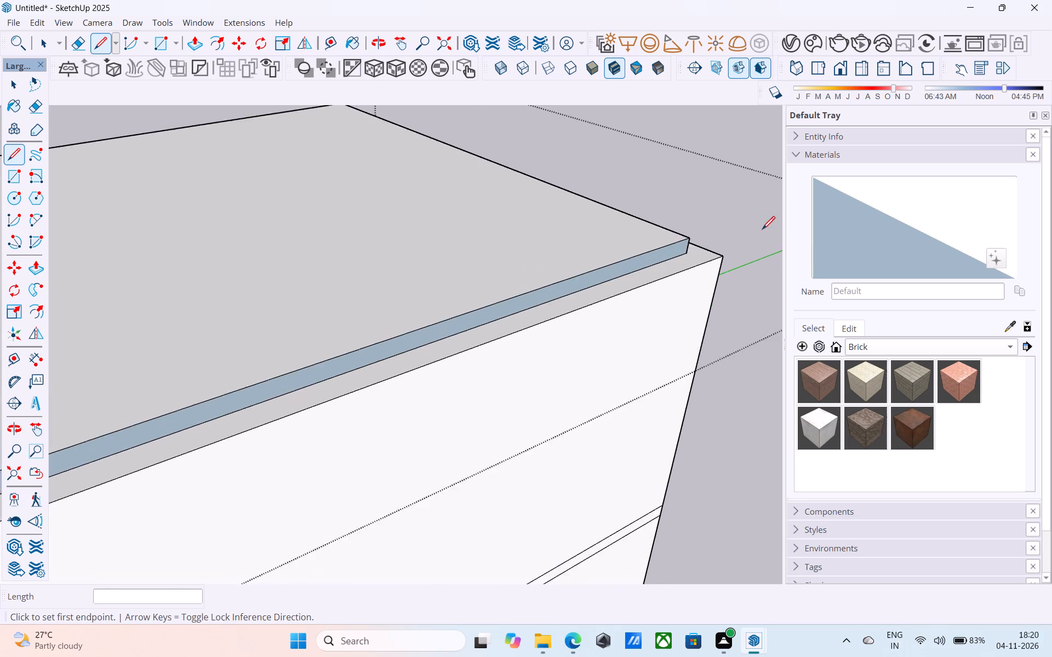
Draw a vertical line joining the raised rectangle's remaining open corner to the inner wall corner directly below it.
{"action": "scroll", "coordinate": [762, 230], "scroll_direction": "down", "scroll_amount": 3}
{"action": "middle_click_drag", "start_coordinate": [310, 293], "coordinate": [548, 292]}
{"action": "middle_click_drag", "start_coordinate": [177, 198], "coordinate": [311, 223]}
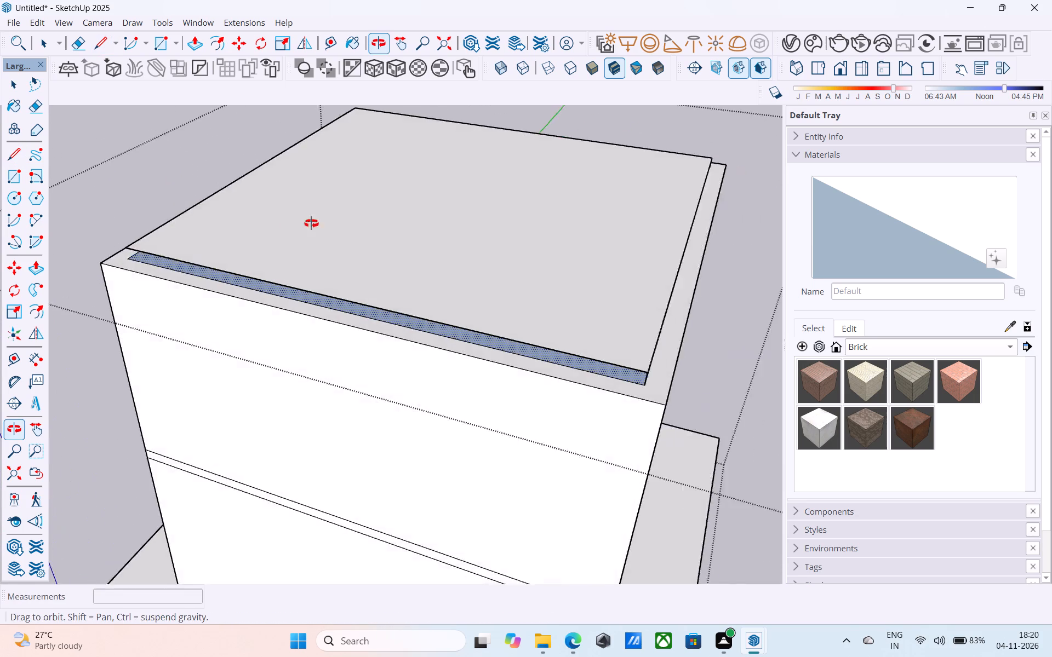
{"action": "middle_click_drag", "start_coordinate": [311, 223], "coordinate": [344, 224]}
{"action": "middle_click_drag", "start_coordinate": [311, 234], "coordinate": [421, 268], "text": "shift"}
{"action": "scroll", "coordinate": [248, 309], "scroll_direction": "up", "scroll_amount": 13}
{"action": "left_click", "coordinate": [210, 336]}
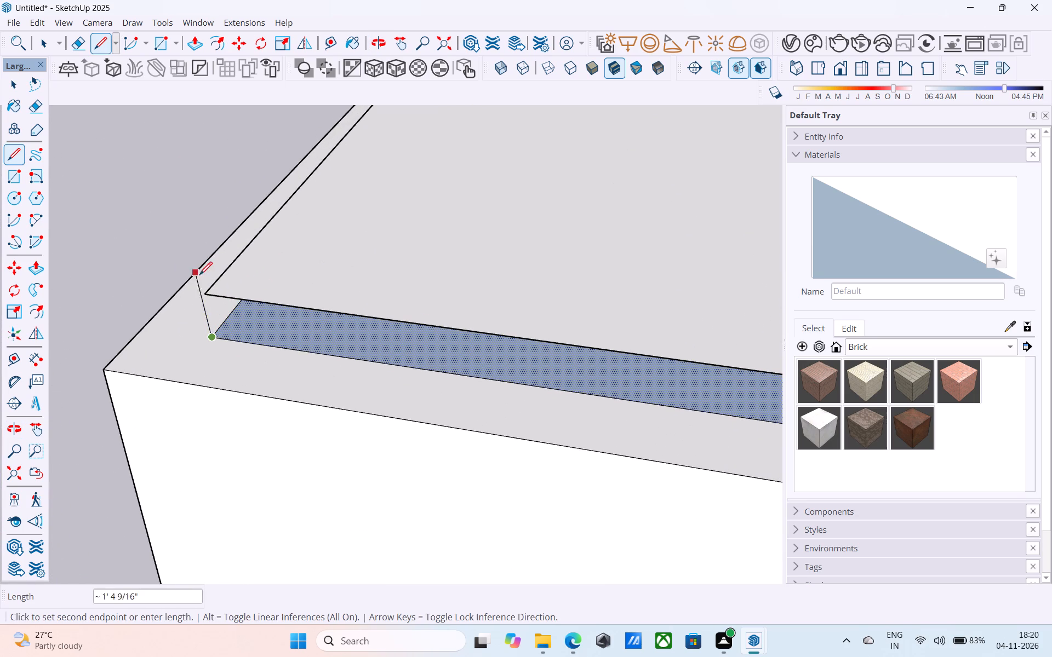
{"action": "left_click", "coordinate": [208, 287]}
Reverse the upper roof slab's side face beside the new vertical line and one adjacent side face.
{"action": "key", "text": "space"}
{"action": "left_click", "coordinate": [218, 321]}
{"action": "right_click", "coordinate": [218, 321]}
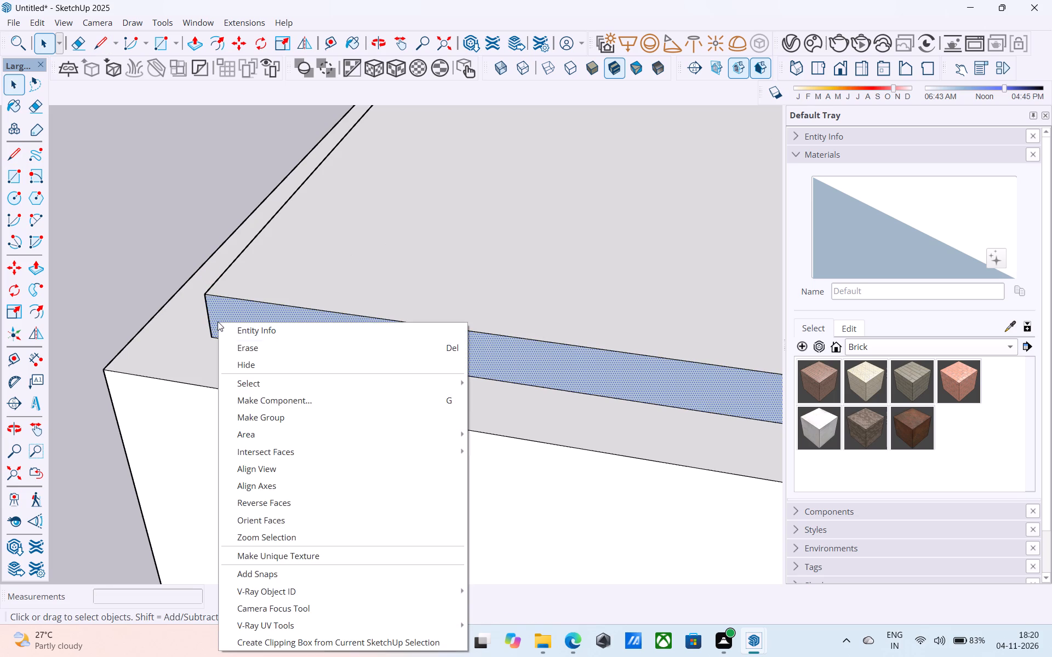
{"action": "left_click", "coordinate": [282, 505]}
{"action": "scroll", "coordinate": [161, 322], "scroll_direction": "down", "scroll_amount": 3}
{"action": "middle_click_drag", "start_coordinate": [180, 323], "coordinate": [596, 313]}
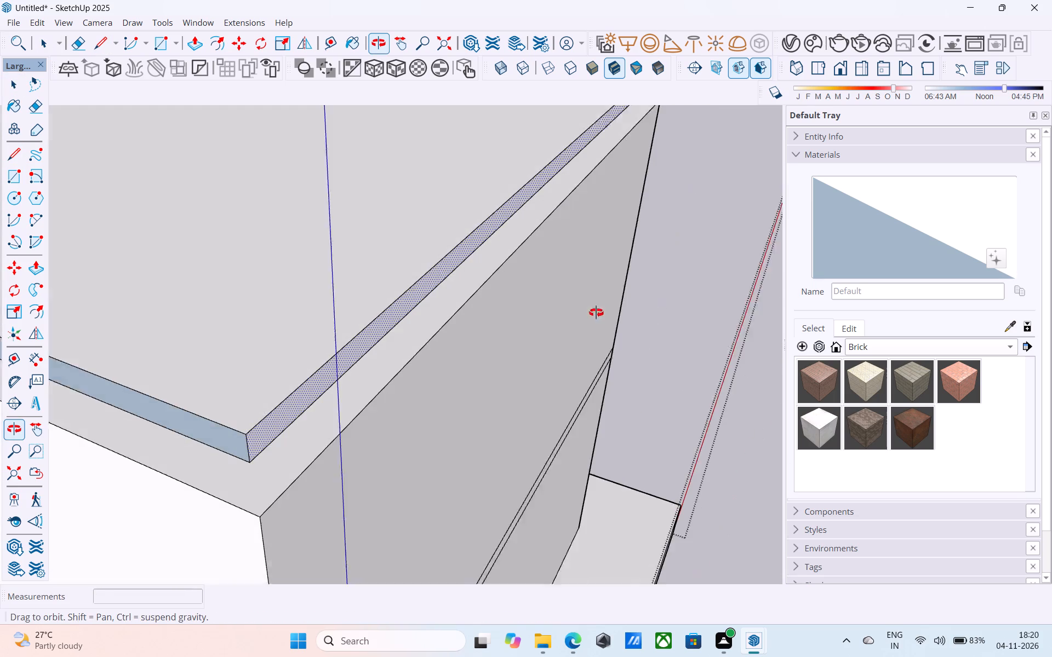
{"action": "middle_click_drag", "start_coordinate": [596, 313], "coordinate": [597, 313]}
{"action": "left_click", "coordinate": [237, 432]}
{"action": "left_click", "coordinate": [231, 442]}
{"action": "right_click", "coordinate": [231, 442]}
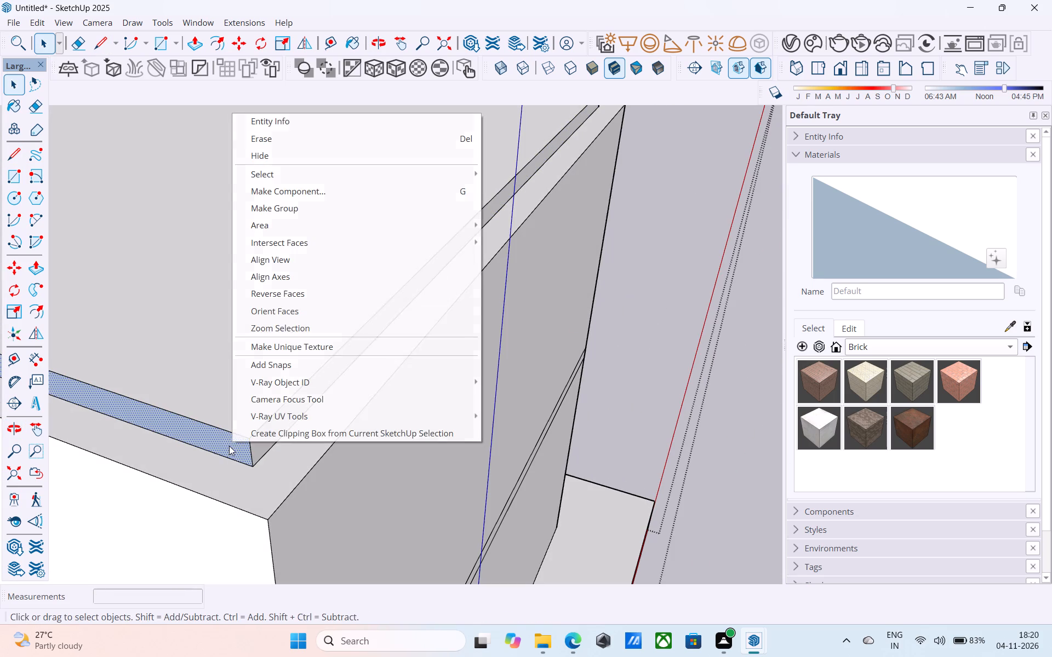
{"action": "left_click", "coordinate": [271, 298]}
Reverse the upper roof slab's remaining two blue side faces so their white fronts face outward.
{"action": "scroll", "coordinate": [328, 351], "scroll_direction": "down", "scroll_amount": 12}
{"action": "scroll", "coordinate": [379, 381], "scroll_direction": "up", "scroll_amount": 1}
{"action": "scroll", "coordinate": [379, 381], "scroll_direction": "down", "scroll_amount": 3}
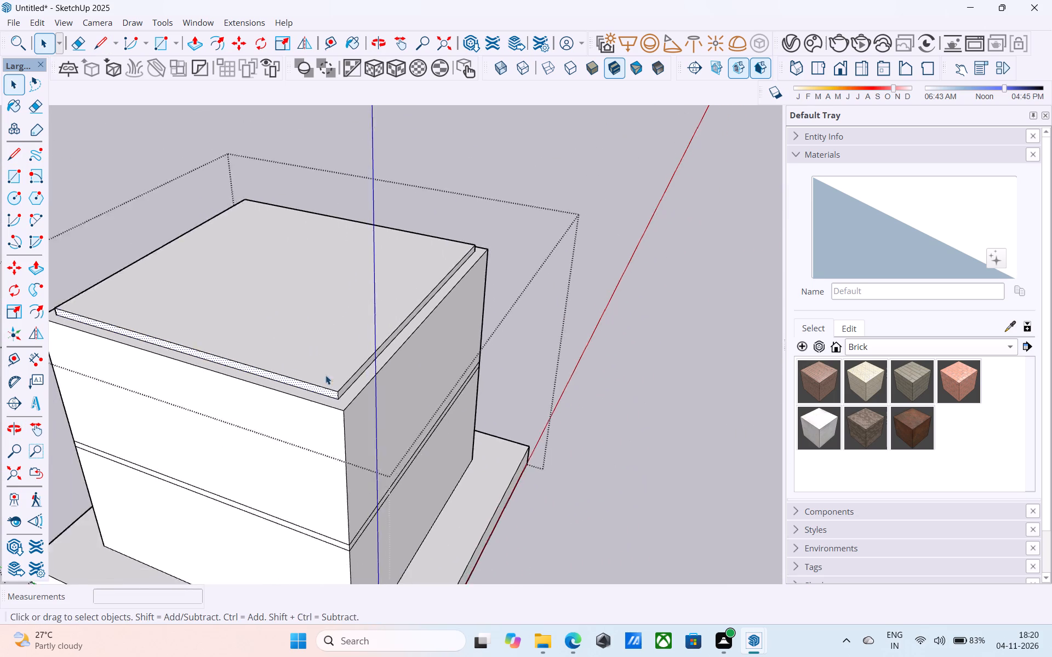
{"action": "middle_click_drag", "start_coordinate": [304, 367], "coordinate": [744, 330]}
{"action": "middle_click_drag", "start_coordinate": [490, 378], "coordinate": [776, 326]}
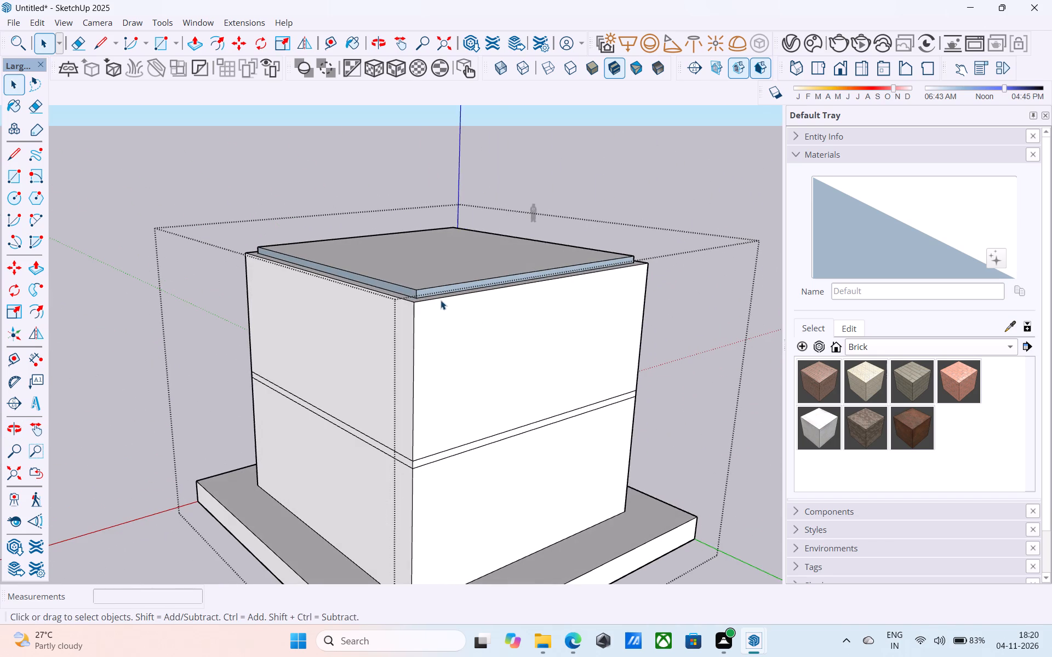
{"action": "scroll", "coordinate": [381, 282], "scroll_direction": "up", "scroll_amount": 14}
{"action": "left_click", "coordinate": [449, 284]}
{"action": "right_click", "coordinate": [449, 284]}
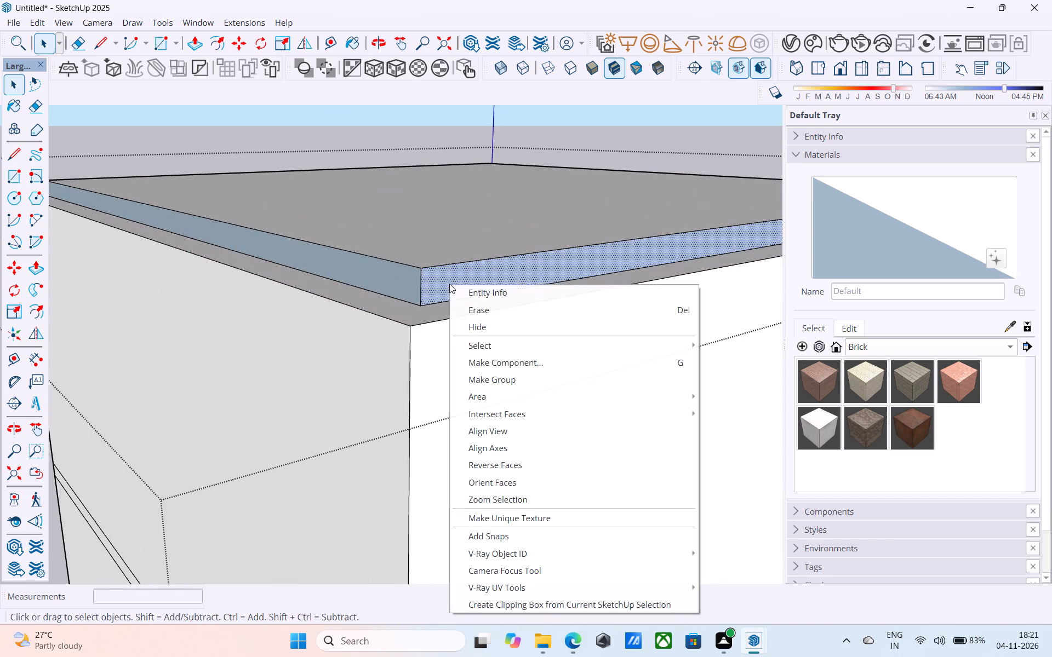
{"action": "left_click", "coordinate": [518, 470]}
{"action": "left_click", "coordinate": [393, 293]}
{"action": "right_click", "coordinate": [393, 293]}
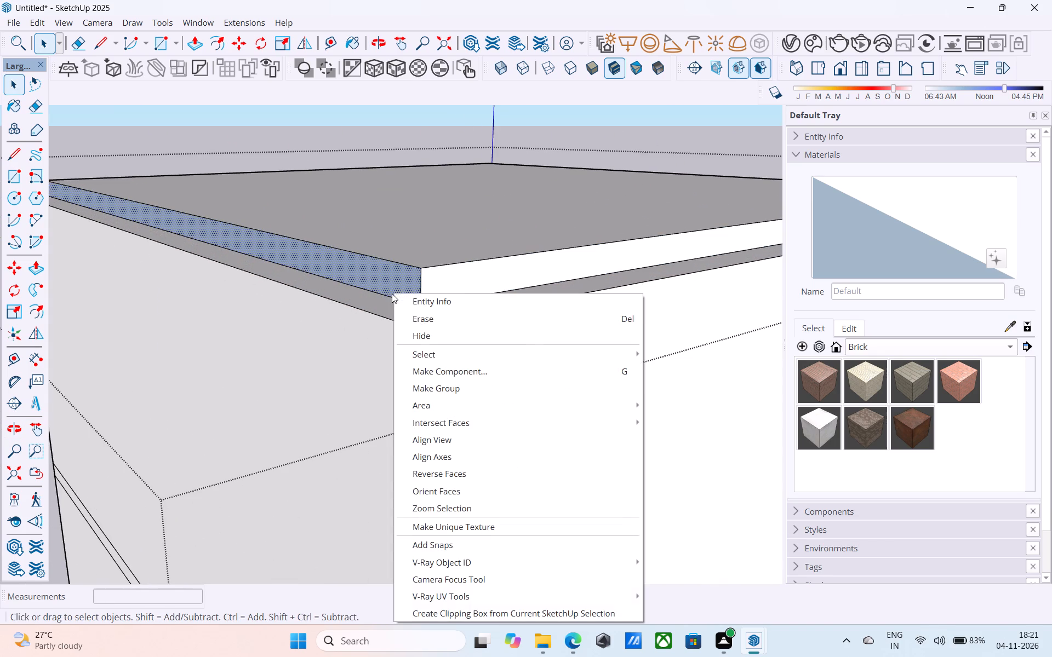
{"action": "left_click", "coordinate": [501, 480]}
Push/pull two adjacent side faces of the upper roof slab outward, flush with the outer wall faces.
{"action": "scroll", "coordinate": [406, 373], "scroll_direction": "down", "scroll_amount": 7}
{"action": "key", "text": "p"}
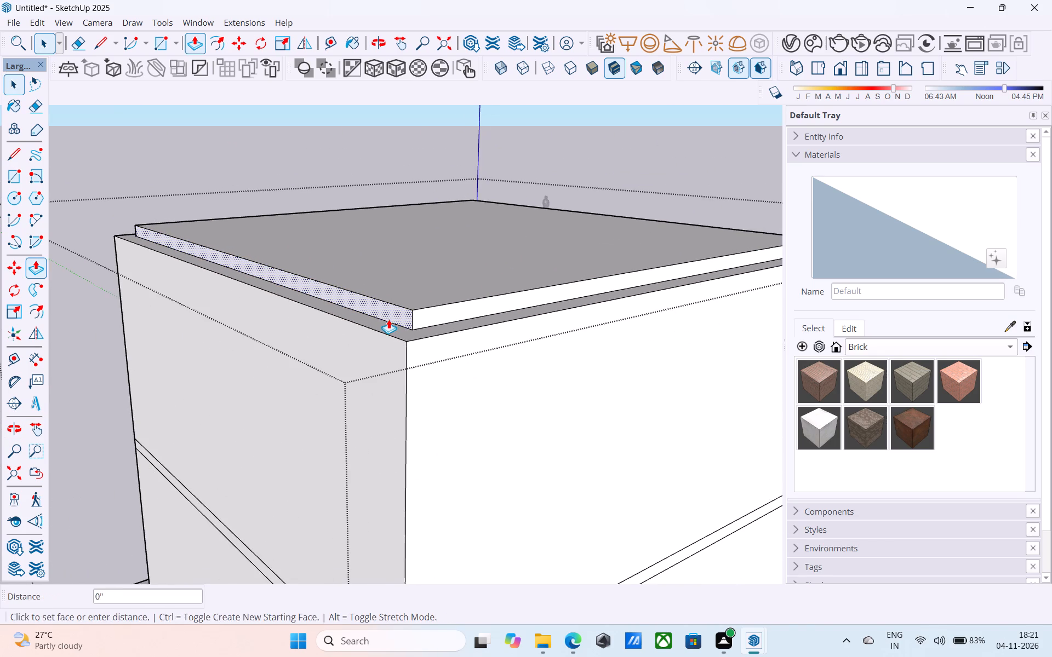
{"action": "left_click", "coordinate": [388, 319]}
{"action": "left_click", "coordinate": [386, 356]}
{"action": "key", "text": "space"}
{"action": "left_click", "coordinate": [418, 327]}
{"action": "left_click", "coordinate": [419, 325]}
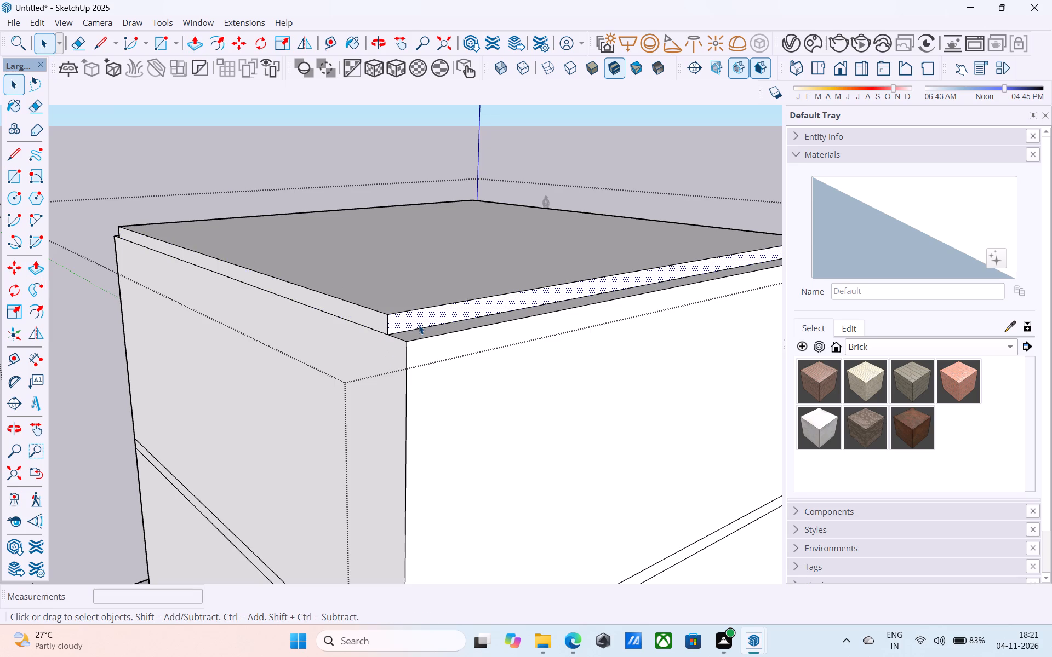
{"action": "key", "text": "p"}
{"action": "left_click", "coordinate": [414, 319]}
{"action": "left_click", "coordinate": [451, 385]}
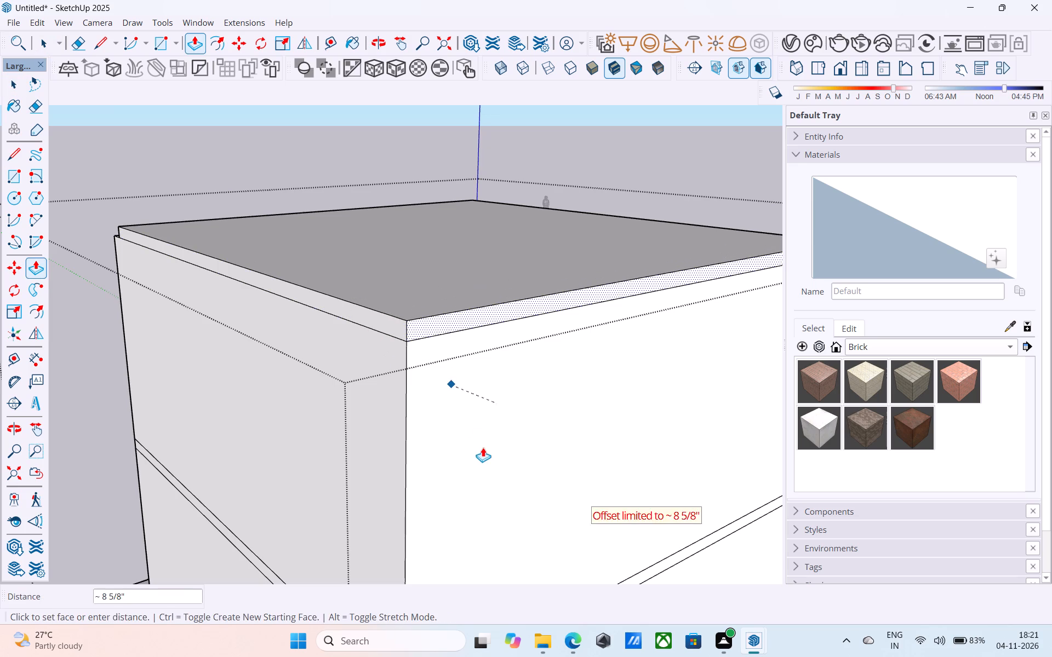
{"action": "left_click", "coordinate": [483, 448]}
{"action": "key", "text": "space"}
Push/pull the upper roof slab's other two side faces outward, 9" to the outer wall faces on the origin side.
{"action": "scroll", "coordinate": [430, 358], "scroll_direction": "down", "scroll_amount": 15}
{"action": "middle_click_drag", "start_coordinate": [339, 355], "coordinate": [808, 362]}
{"action": "middle_click_drag", "start_coordinate": [423, 322], "coordinate": [884, 303]}
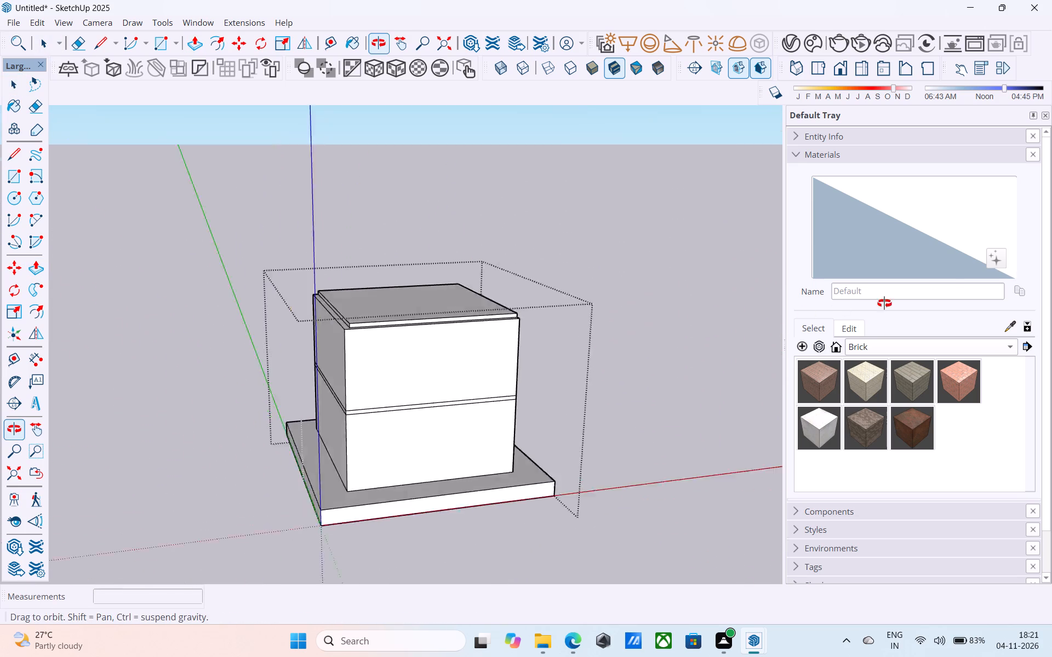
{"action": "middle_click_drag", "start_coordinate": [884, 303], "coordinate": [949, 290]}
{"action": "scroll", "coordinate": [329, 310], "scroll_direction": "up", "scroll_amount": 7}
{"action": "scroll", "coordinate": [502, 364], "scroll_direction": "up", "scroll_amount": 2}
{"action": "scroll", "coordinate": [502, 364], "scroll_direction": "down", "scroll_amount": 1}
{"action": "scroll", "coordinate": [502, 364], "scroll_direction": "up", "scroll_amount": 6}
{"action": "scroll", "coordinate": [396, 280], "scroll_direction": "down", "scroll_amount": 8}
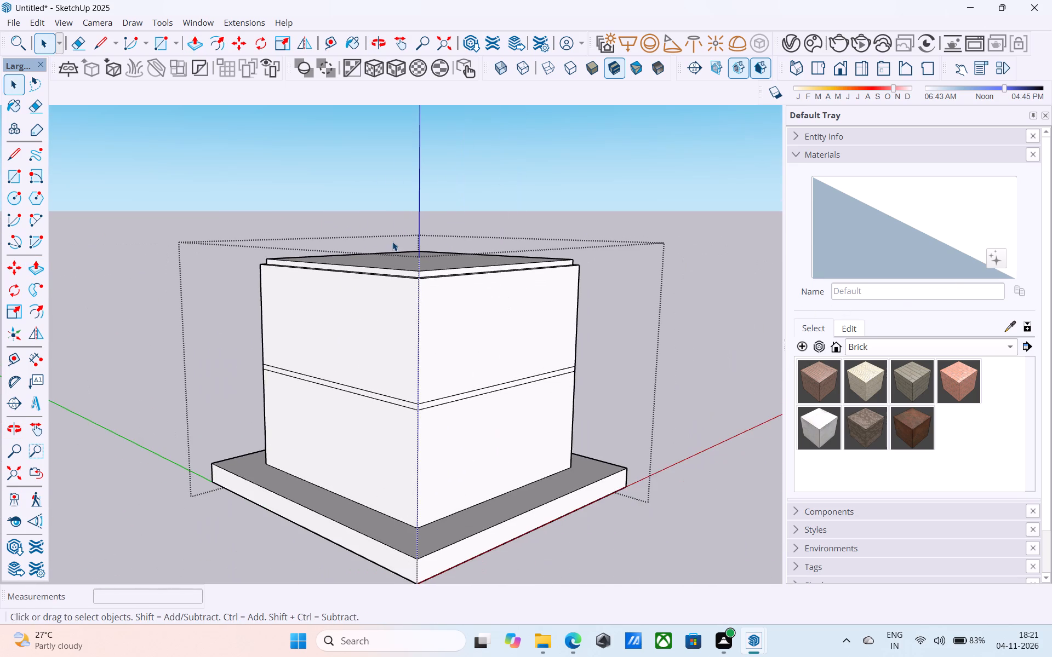
{"action": "middle_click_drag", "start_coordinate": [419, 320], "coordinate": [371, 374]}
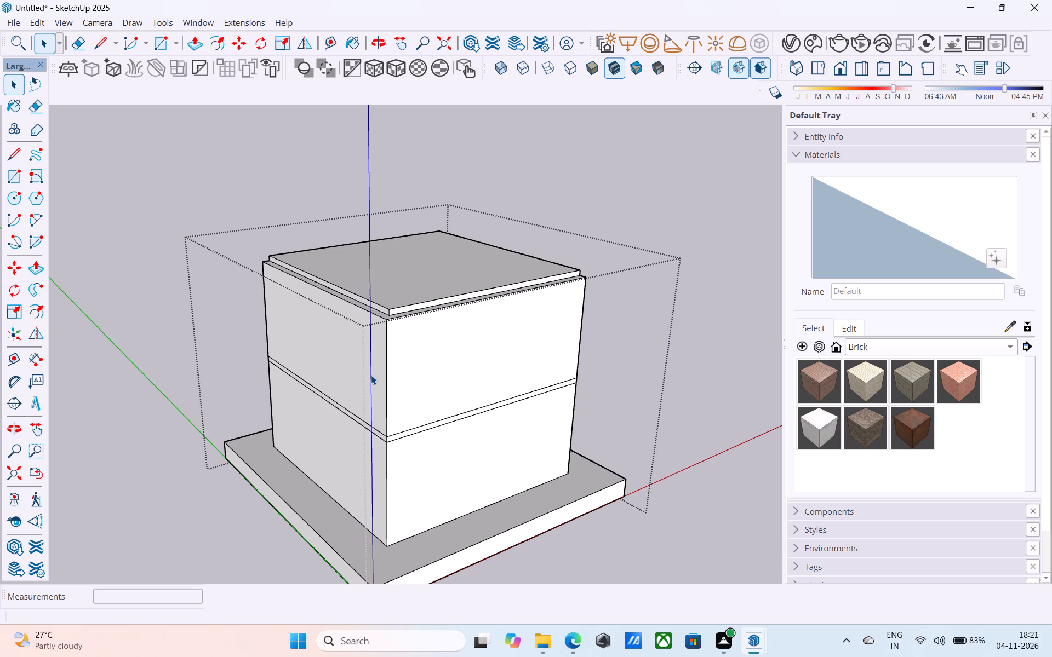
{"action": "scroll", "coordinate": [368, 373], "scroll_direction": "up", "scroll_amount": 1}
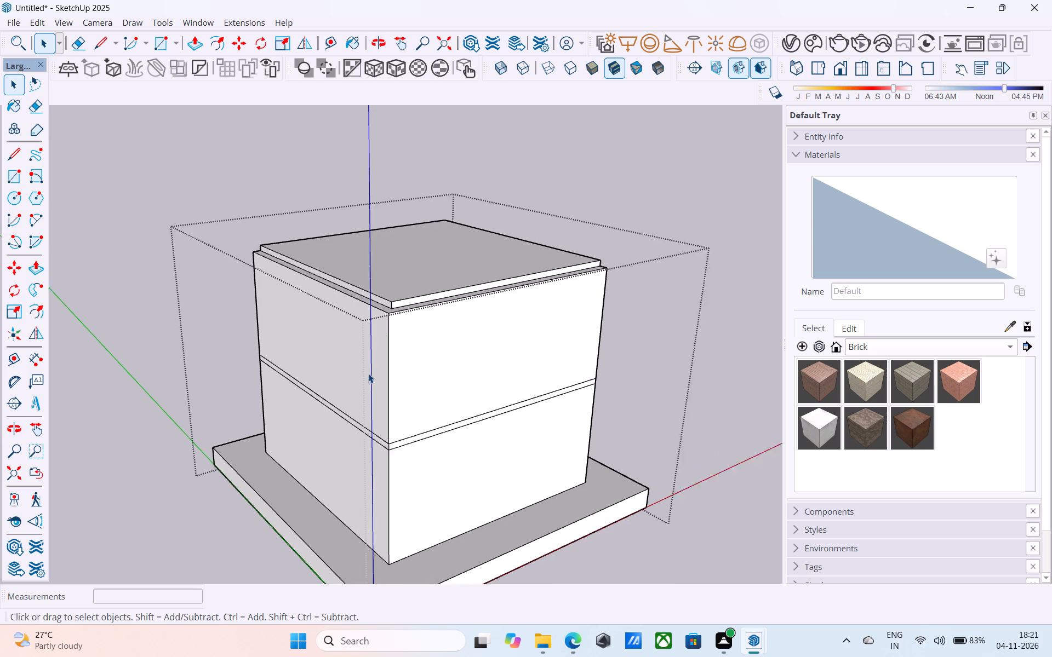
{"action": "scroll", "coordinate": [368, 373], "scroll_direction": "up", "scroll_amount": 3}
{"action": "scroll", "coordinate": [408, 295], "scroll_direction": "up", "scroll_amount": 11}
{"action": "left_click", "coordinate": [382, 263]}
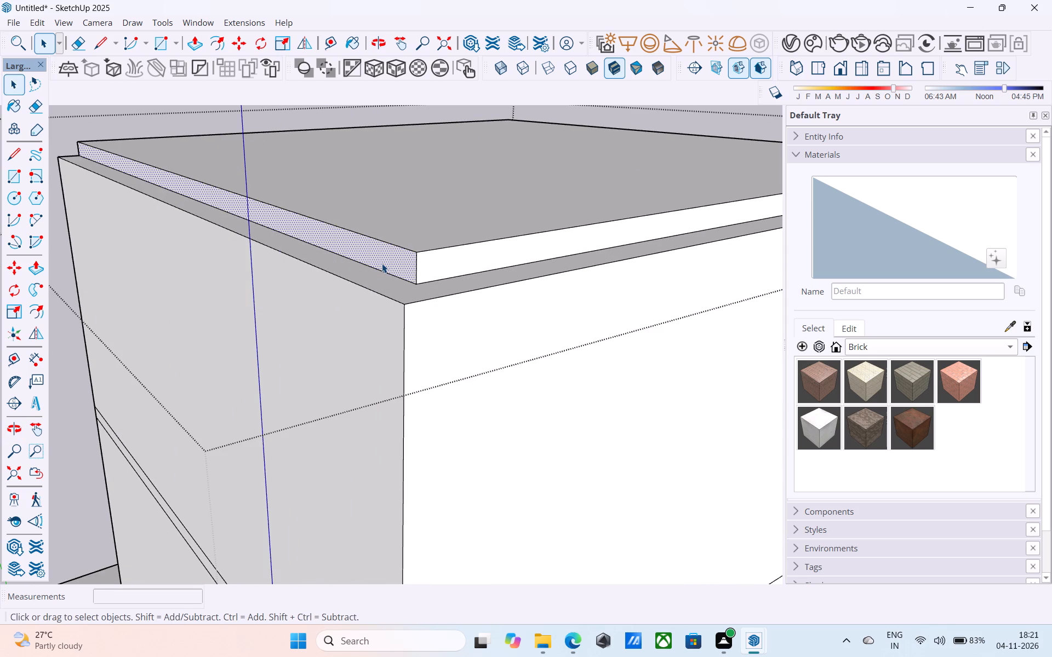
{"action": "key", "text": "p"}
{"action": "left_click", "coordinate": [382, 263]}
{"action": "left_click", "coordinate": [328, 335]}
{"action": "key", "text": "space"}
{"action": "left_click", "coordinate": [395, 281]}
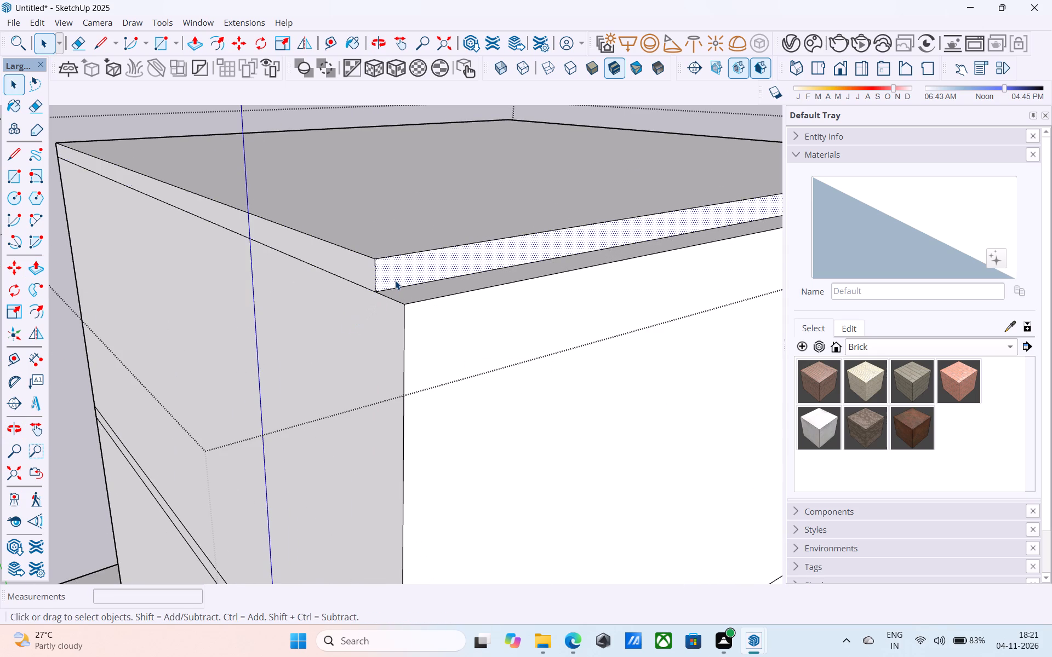
{"action": "key", "text": "p"}
{"action": "left_click", "coordinate": [395, 280]}
{"action": "left_click", "coordinate": [451, 368]}
{"action": "scroll", "coordinate": [392, 334], "scroll_direction": "down", "scroll_amount": 7}
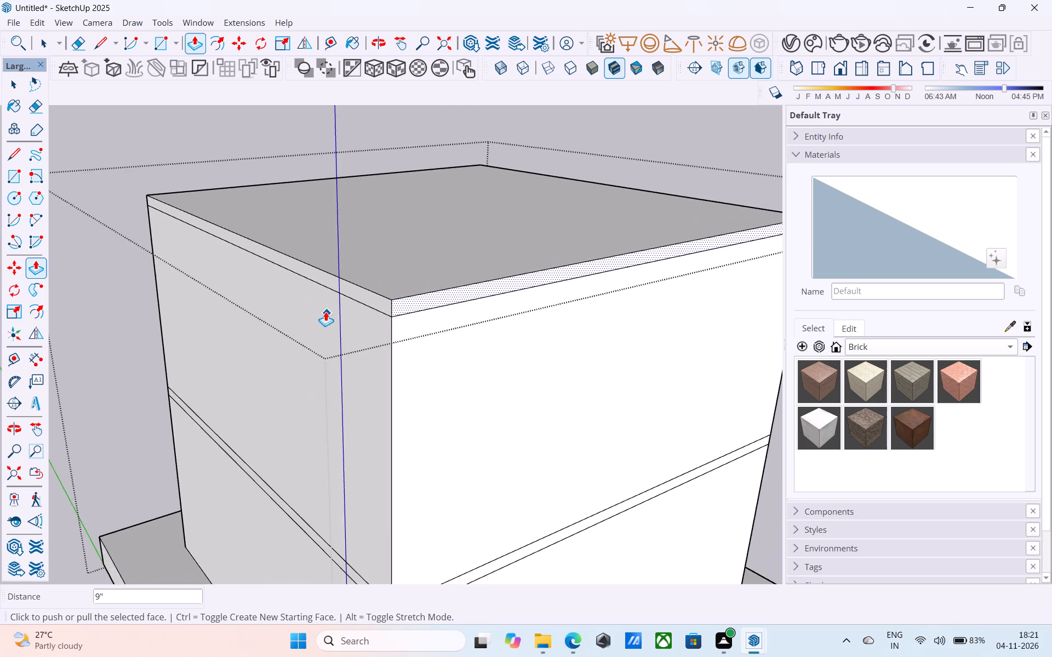
{"action": "scroll", "coordinate": [325, 312], "scroll_direction": "down", "scroll_amount": 14}
{"action": "middle_click", "coordinate": [347, 314]}
{"action": "scroll", "coordinate": [349, 313], "scroll_direction": "up", "scroll_amount": 3}
{"action": "key", "text": "space"}
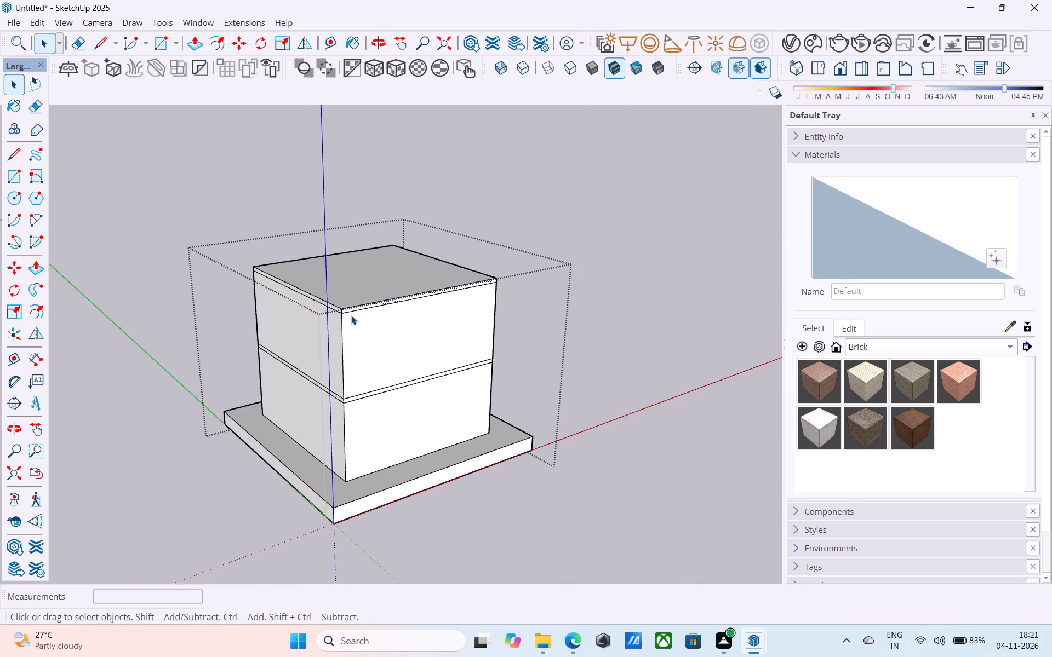
Offset the outline of the upper roof slab's top face 9" inward.
{"action": "scroll", "coordinate": [351, 315], "scroll_direction": "up", "scroll_amount": 4}
{"action": "key", "text": "space"}
{"action": "middle_click_drag", "start_coordinate": [366, 290], "coordinate": [364, 404]}
{"action": "left_click", "coordinate": [363, 390]}
{"action": "scroll", "coordinate": [363, 390], "scroll_direction": "down", "scroll_amount": 2}
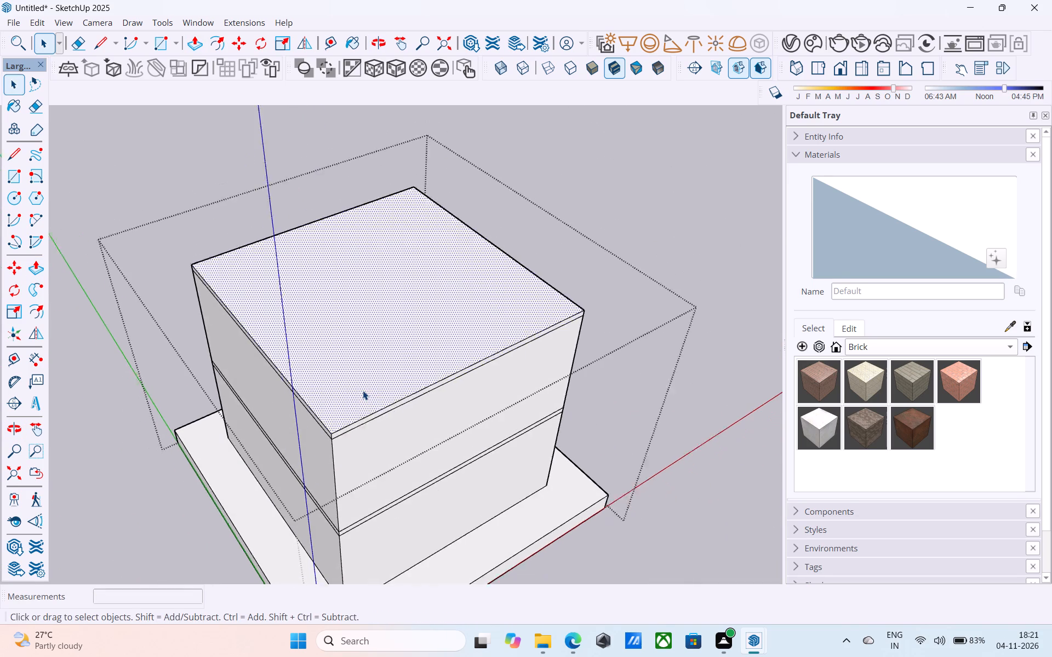
{"action": "scroll", "coordinate": [363, 390], "scroll_direction": "down", "scroll_amount": 3}
{"action": "middle_click_drag", "start_coordinate": [363, 390], "coordinate": [459, 262]}
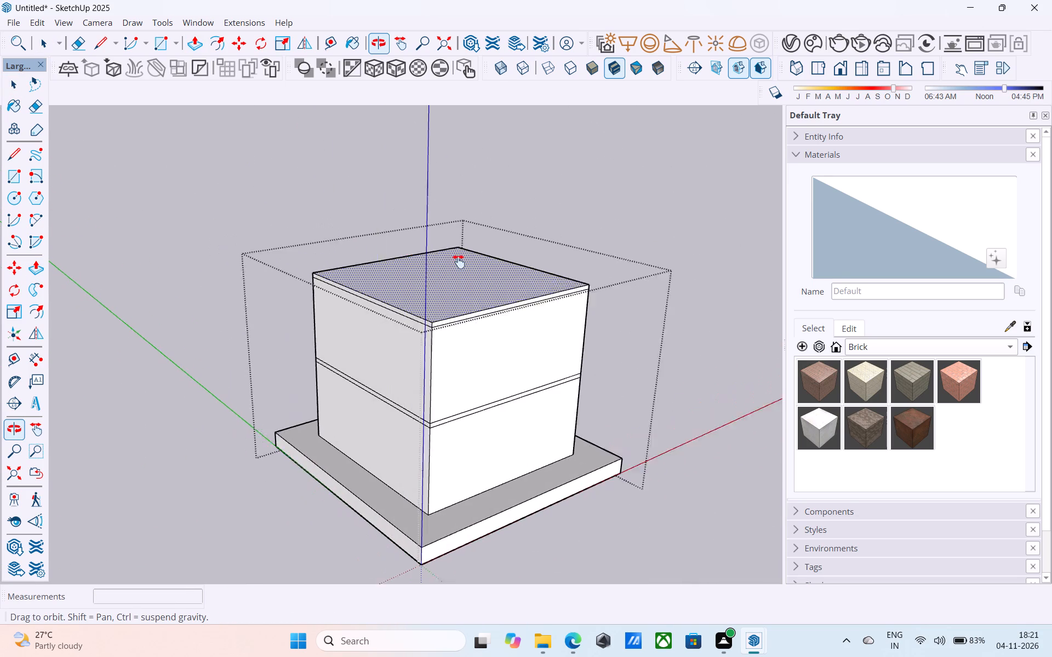
{"action": "middle_click_drag", "start_coordinate": [459, 262], "coordinate": [445, 239]}
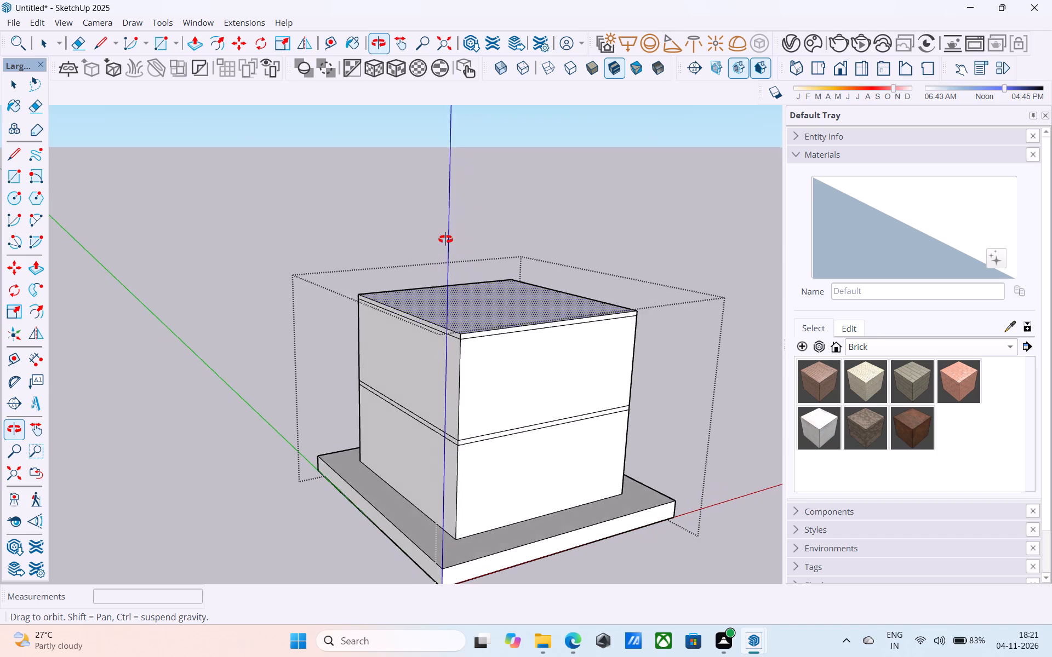
{"action": "middle_click_drag", "start_coordinate": [445, 239], "coordinate": [404, 324]}
{"action": "middle_click_drag", "start_coordinate": [449, 359], "coordinate": [408, 339], "text": "shift"}
{"action": "middle_click_drag", "start_coordinate": [441, 355], "coordinate": [417, 337]}
{"action": "scroll", "coordinate": [448, 358], "scroll_direction": "up", "scroll_amount": 5}
{"action": "left_click", "coordinate": [426, 333]}
{"action": "middle_click_drag", "start_coordinate": [457, 382], "coordinate": [493, 424]}
{"action": "key", "text": "f"}
{"action": "left_click", "coordinate": [449, 367]}
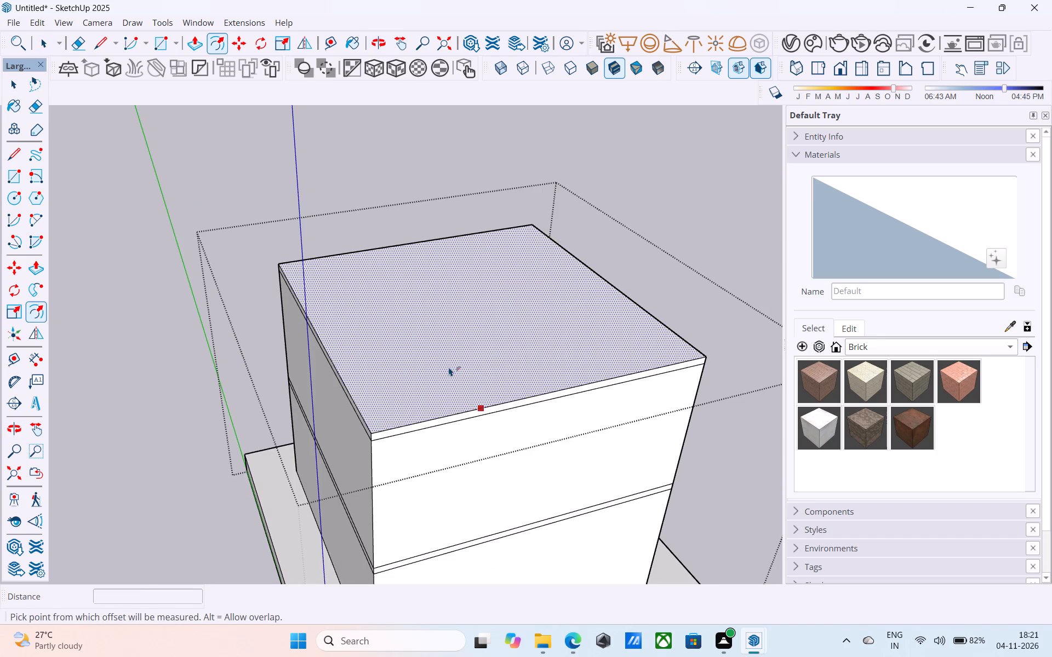
{"action": "type", "text": "9\""}
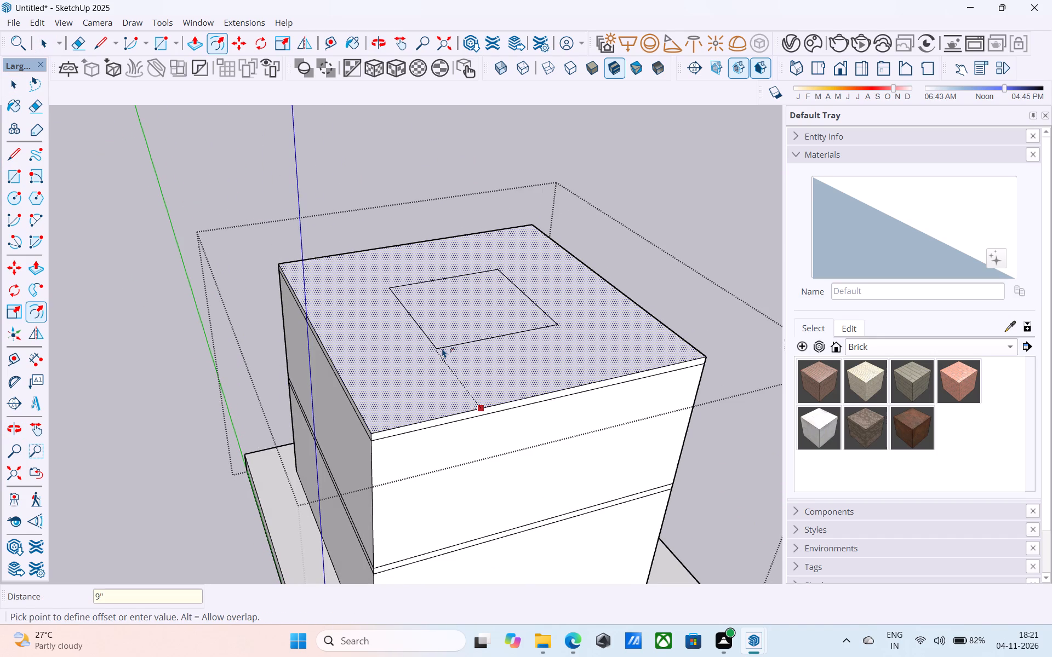
{"action": "key", "text": "Return"}
{"action": "key", "text": "space"}
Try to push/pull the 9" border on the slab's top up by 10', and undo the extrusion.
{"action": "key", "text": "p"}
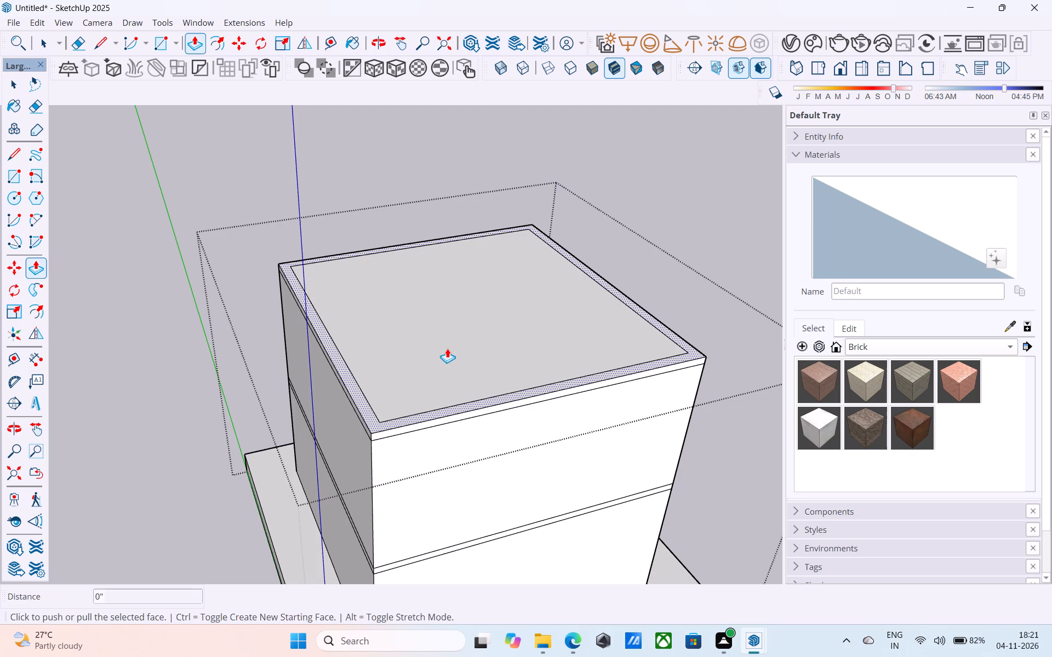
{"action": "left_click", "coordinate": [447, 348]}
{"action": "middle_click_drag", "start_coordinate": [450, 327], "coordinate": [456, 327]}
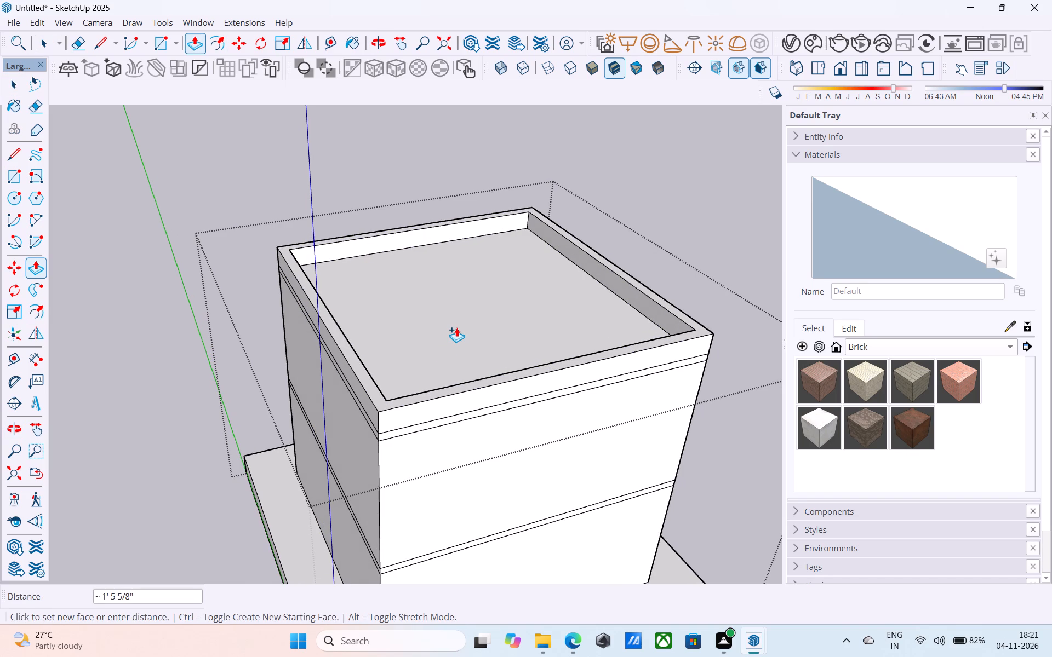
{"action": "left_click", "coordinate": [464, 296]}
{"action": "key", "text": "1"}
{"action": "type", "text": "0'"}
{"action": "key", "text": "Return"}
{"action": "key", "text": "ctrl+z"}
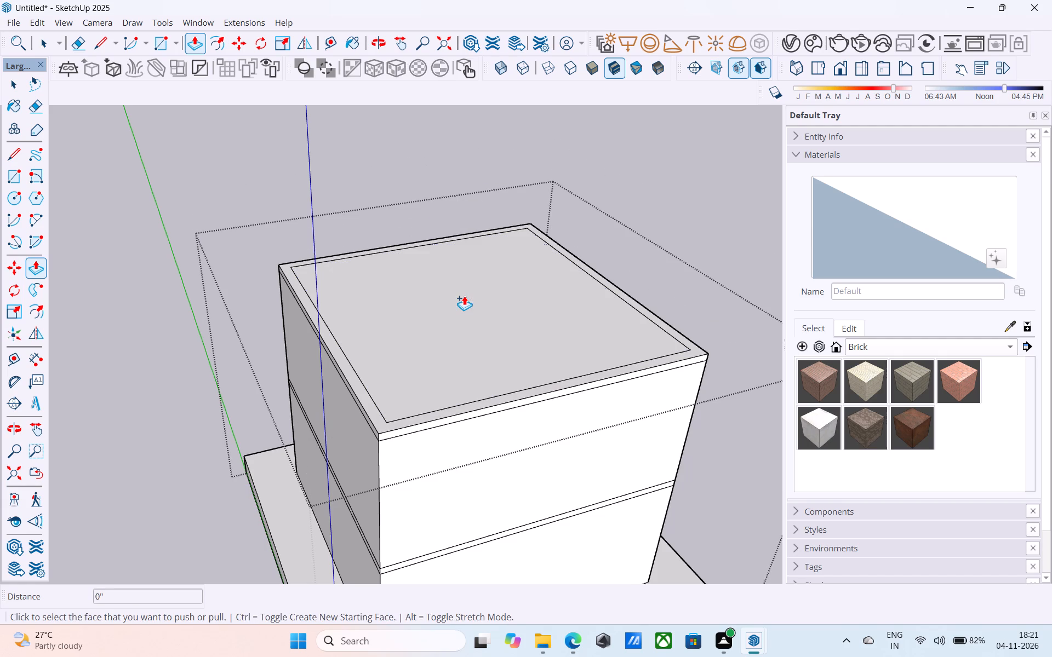
Push/pull the 9" border on the slab's top up 10' to form the third-storey walls.
{"action": "key", "text": "space"}
{"action": "left_click", "coordinate": [420, 419]}
{"action": "scroll", "coordinate": [420, 419], "scroll_direction": "up", "scroll_amount": 5}
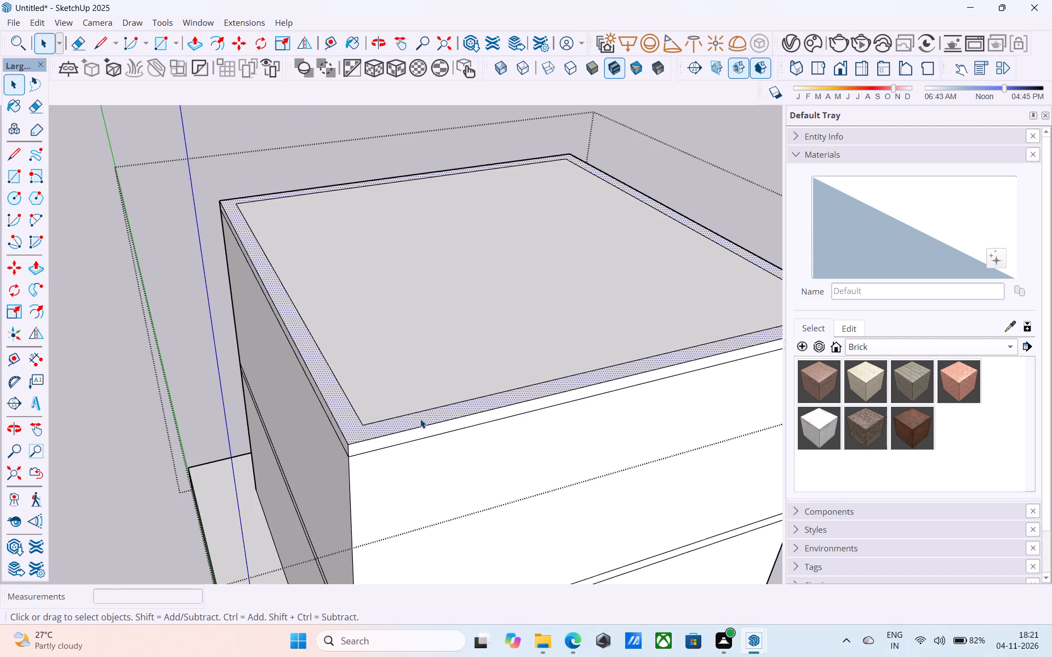
{"action": "key", "text": "p"}
{"action": "left_click", "coordinate": [420, 419]}
{"action": "type", "text": "10'"}
{"action": "key", "text": "Return"}
{"action": "key", "text": "space"}
Draw a 20' 6" by 20' 6" rectangle between opposite inner corners of the third-storey wall tops to close the opening.
{"action": "scroll", "coordinate": [437, 378], "scroll_direction": "down", "scroll_amount": 7}
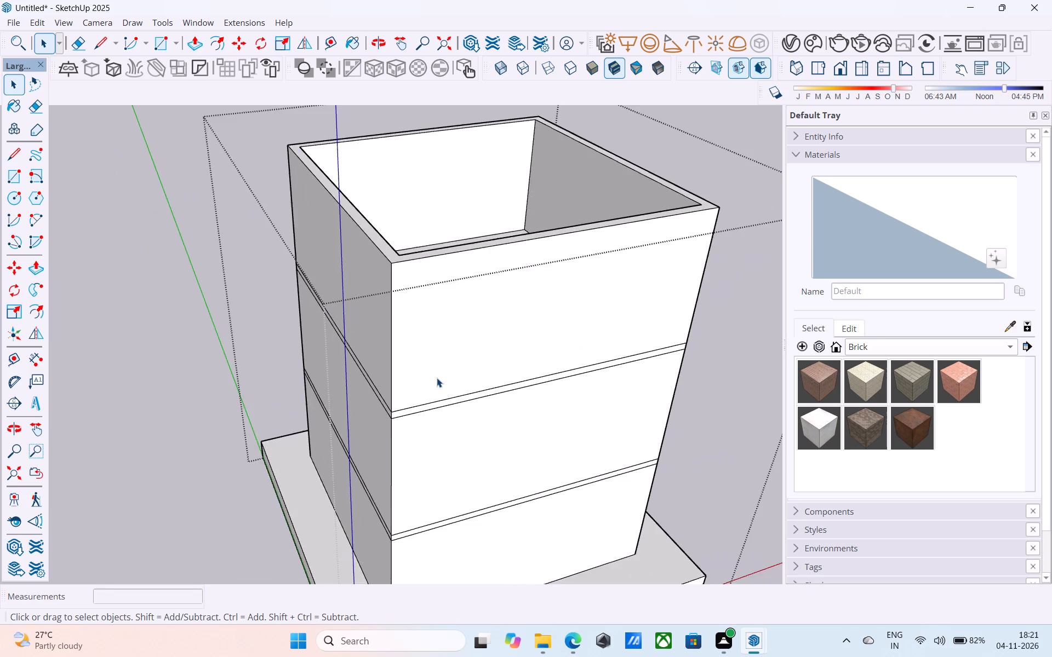
{"action": "scroll", "coordinate": [437, 378], "scroll_direction": "down", "scroll_amount": 7}
{"action": "middle_click_drag", "start_coordinate": [437, 378], "coordinate": [380, 318], "text": "shift"}
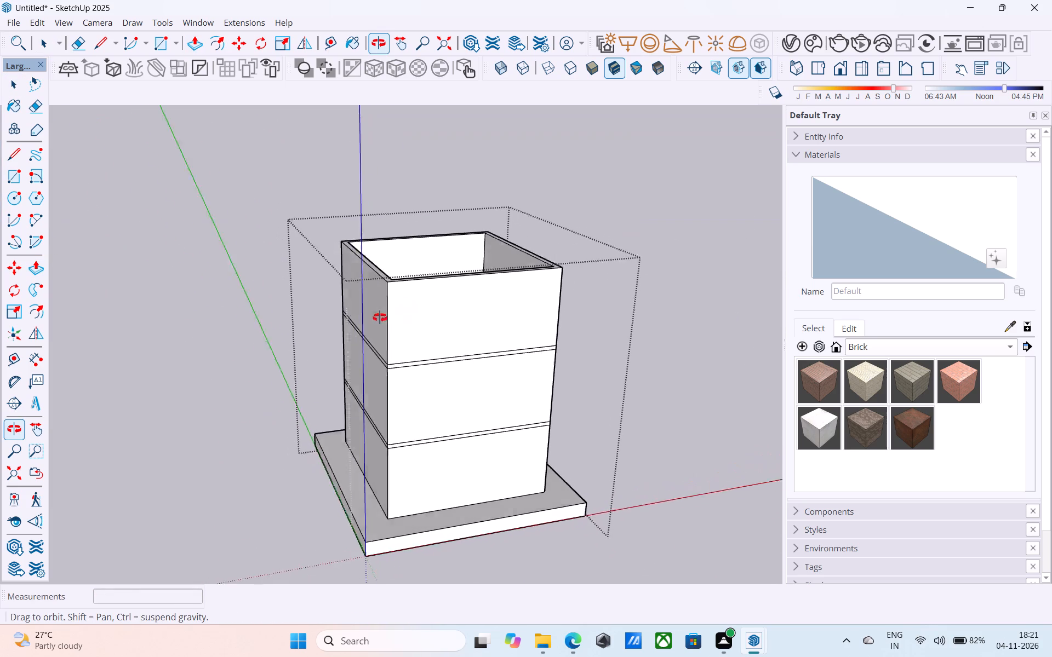
{"action": "middle_click_drag", "start_coordinate": [380, 318], "coordinate": [378, 356], "text": "shift"}
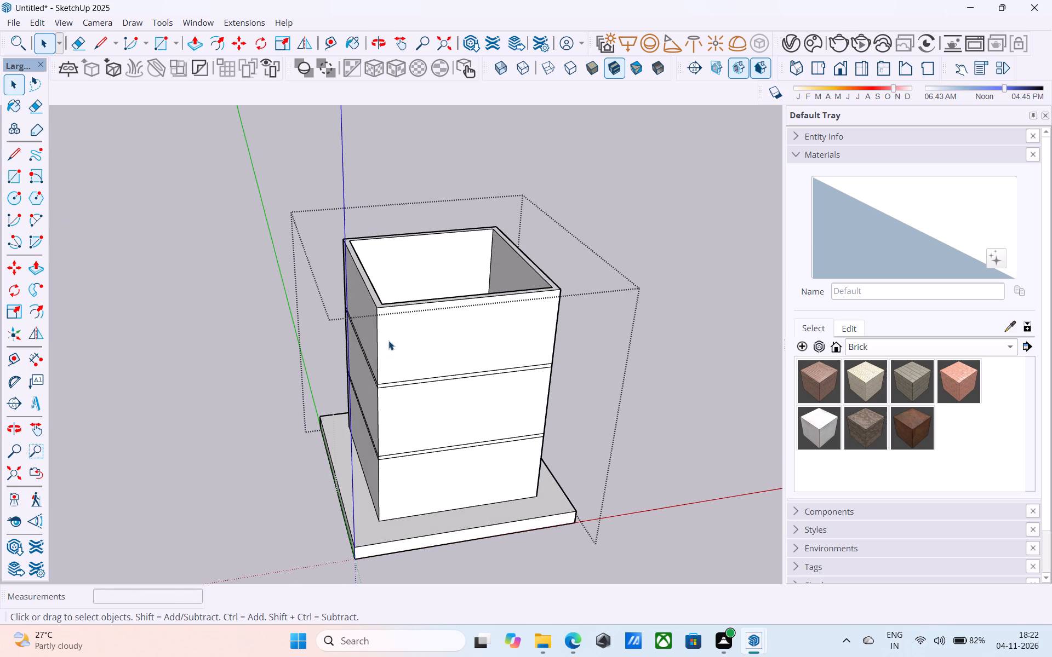
{"action": "middle_click_drag", "start_coordinate": [431, 420], "coordinate": [494, 547]}
{"action": "scroll", "coordinate": [430, 419], "scroll_direction": "up", "scroll_amount": 1}
{"action": "middle_click_drag", "start_coordinate": [502, 453], "coordinate": [421, 452]}
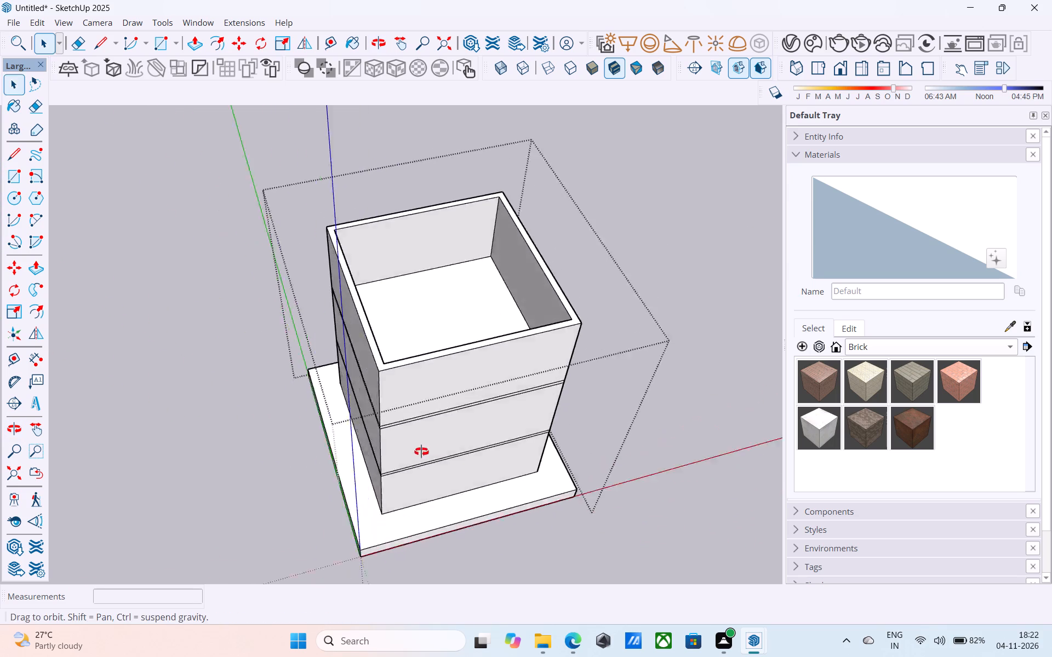
{"action": "middle_click_drag", "start_coordinate": [421, 452], "coordinate": [295, 518]}
{"action": "key", "text": "r"}
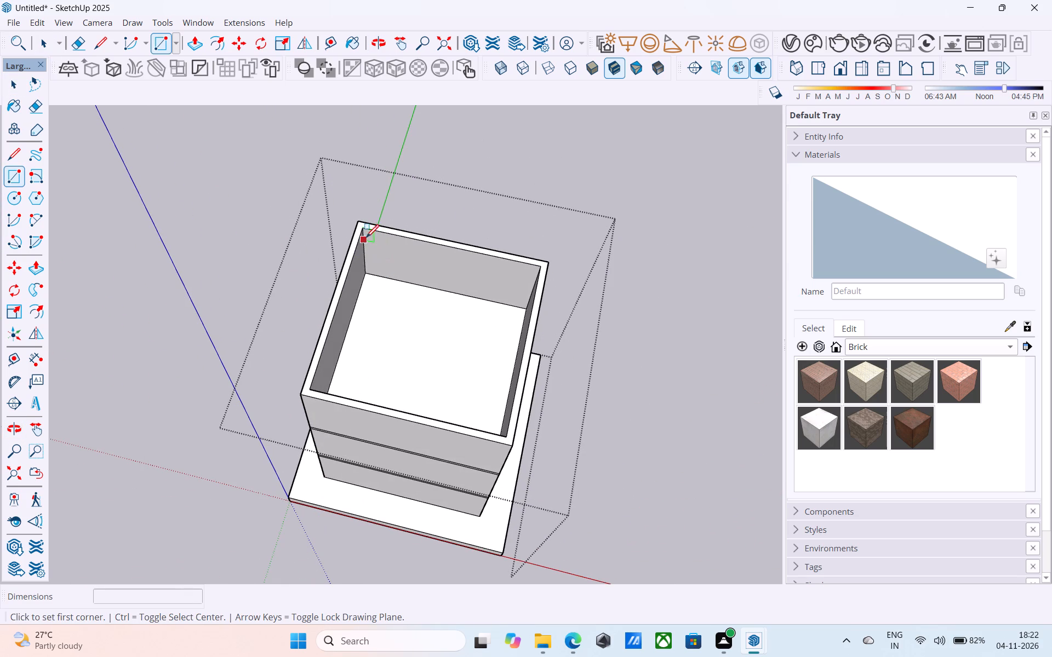
{"action": "left_click", "coordinate": [365, 228]}
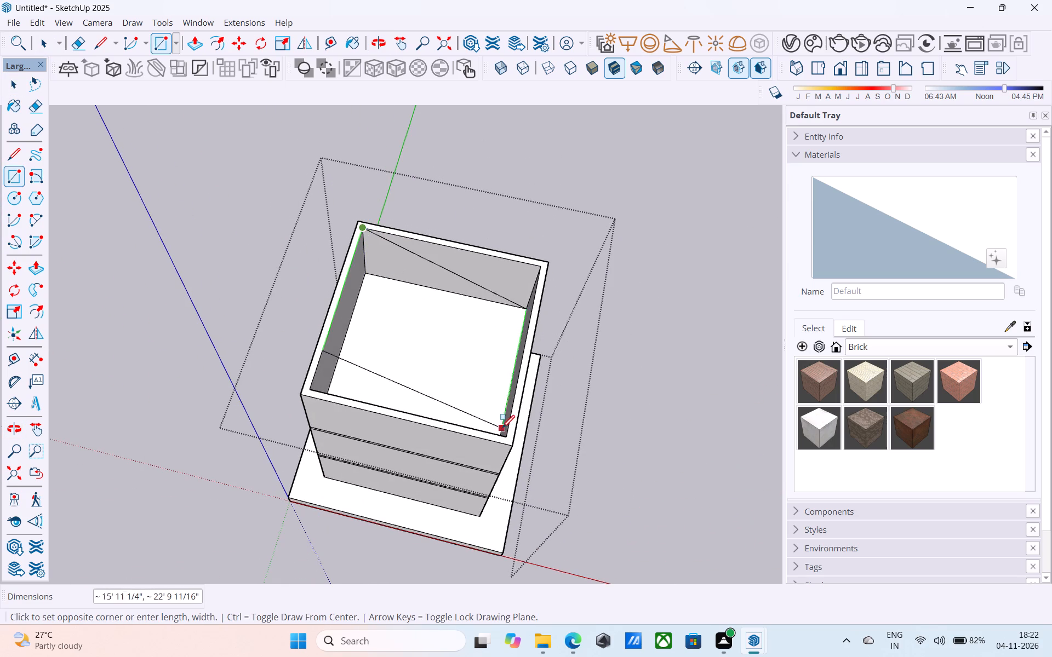
{"action": "left_click", "coordinate": [505, 436]}
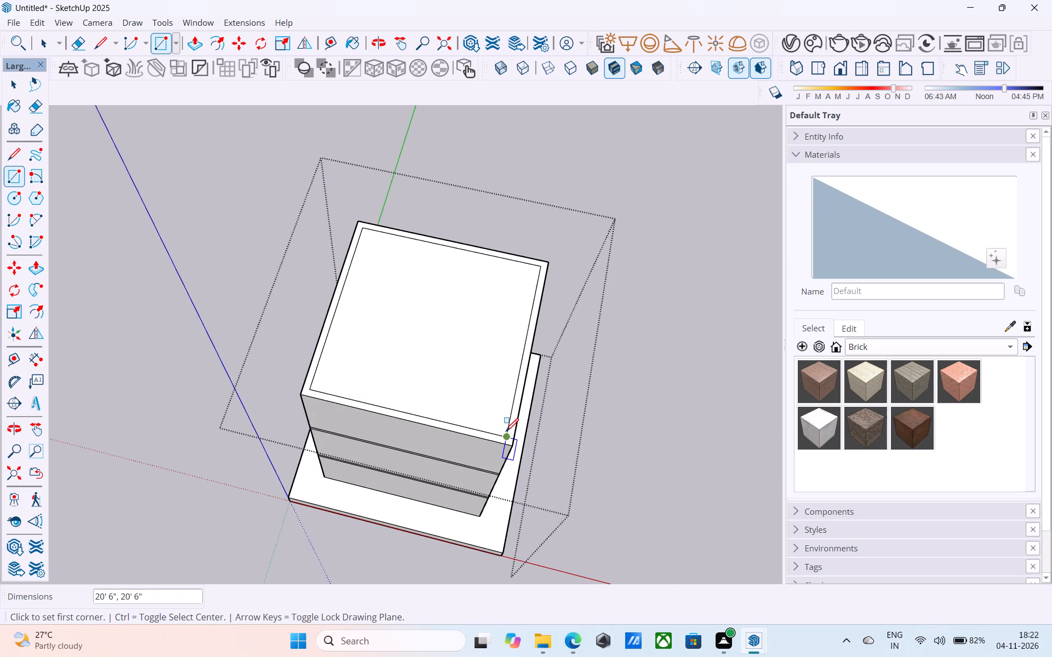
Reverse the face that closes the top of the third-storey walls.
{"action": "middle_click_drag", "start_coordinate": [500, 362], "coordinate": [507, 335]}
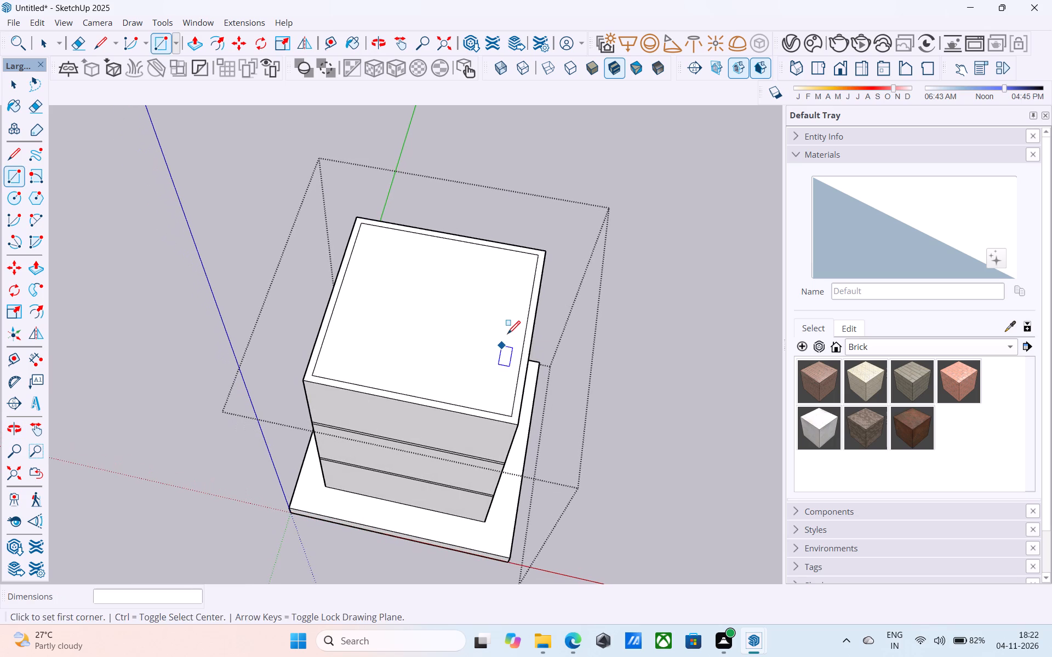
{"action": "key", "text": "space"}
{"action": "left_click", "coordinate": [499, 339]}
{"action": "right_click", "coordinate": [499, 339]}
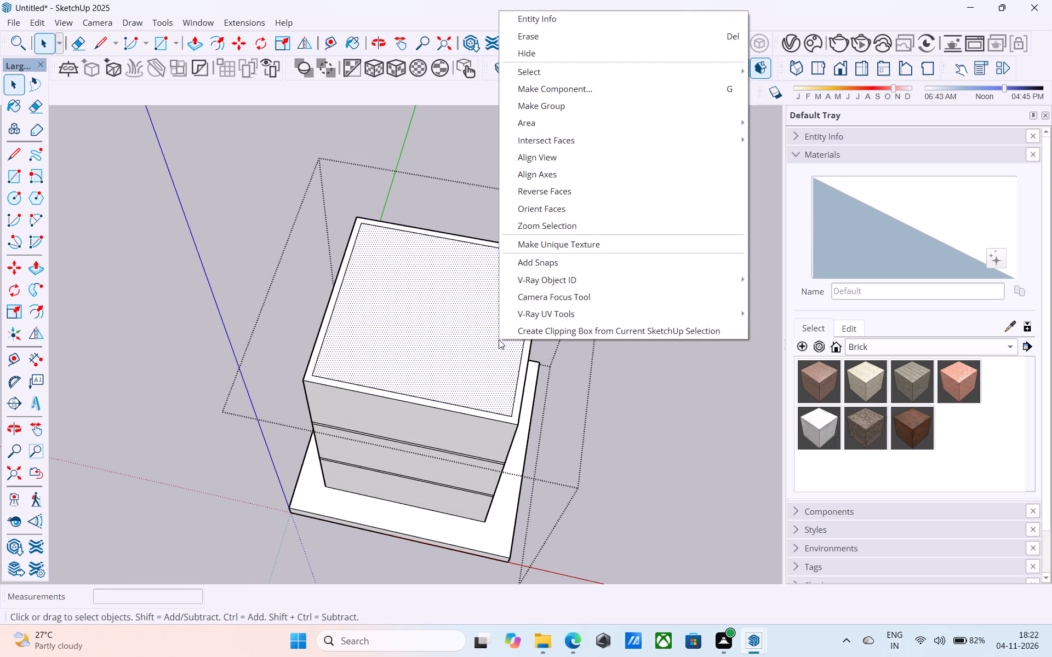
{"action": "left_click", "coordinate": [565, 195]}
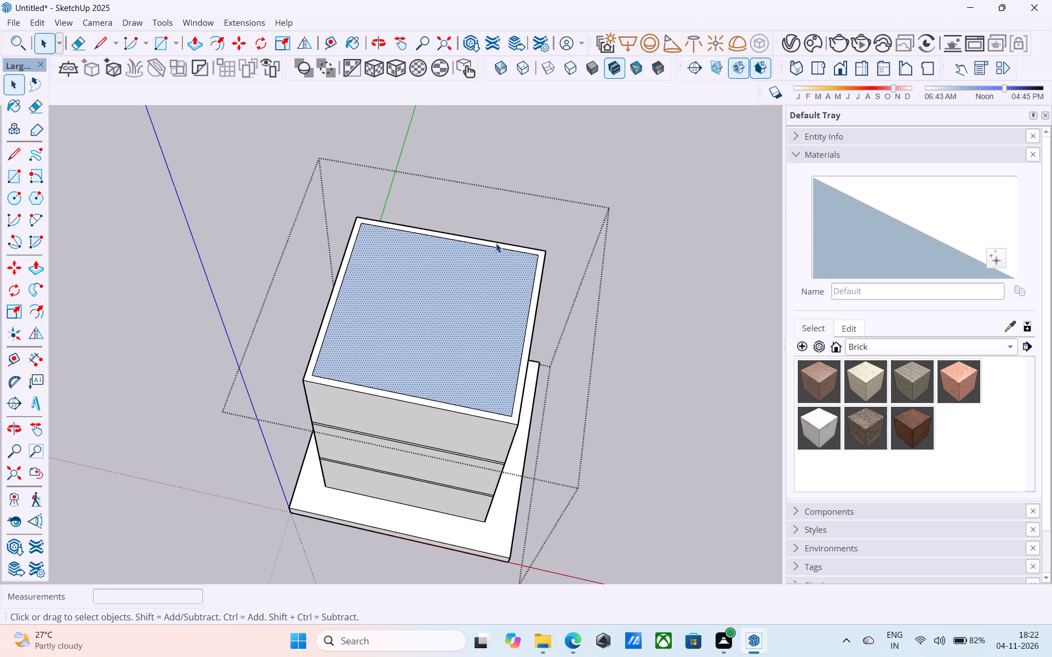
Draw a 6" vertical line up from the closing face's corner at the front on the far red-axis side.
{"action": "scroll", "coordinate": [471, 266], "scroll_direction": "down", "scroll_amount": 6}
{"action": "key", "text": "l"}
{"action": "middle_click_drag", "start_coordinate": [489, 227], "coordinate": [454, 285], "text": "shift"}
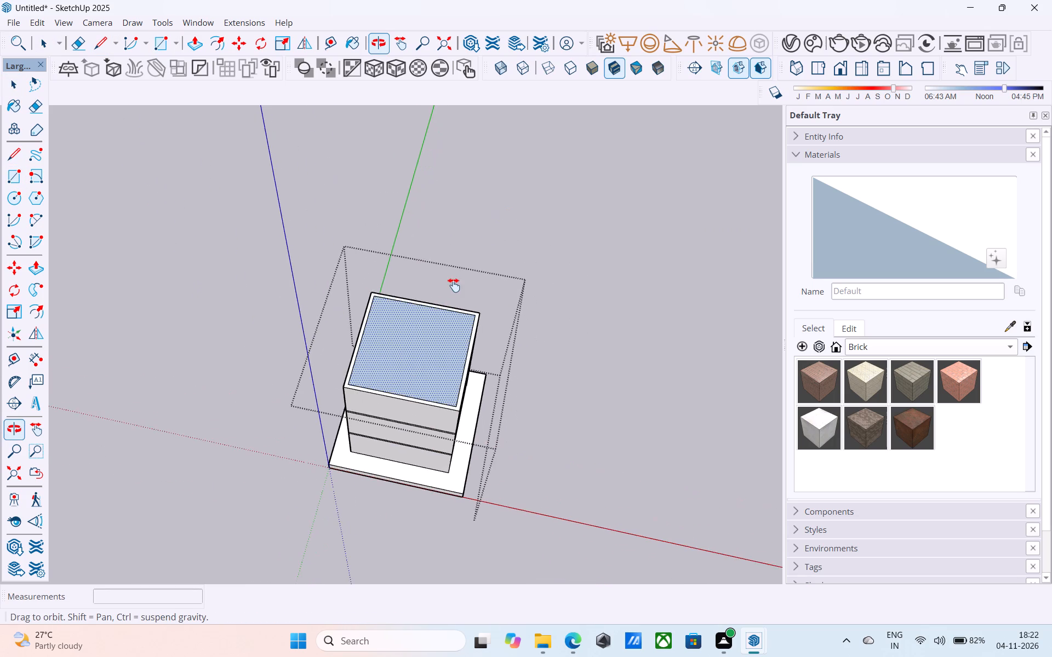
{"action": "middle_click_drag", "start_coordinate": [454, 285], "coordinate": [448, 194], "text": "shift"}
{"action": "scroll", "coordinate": [477, 349], "scroll_direction": "up", "scroll_amount": 9}
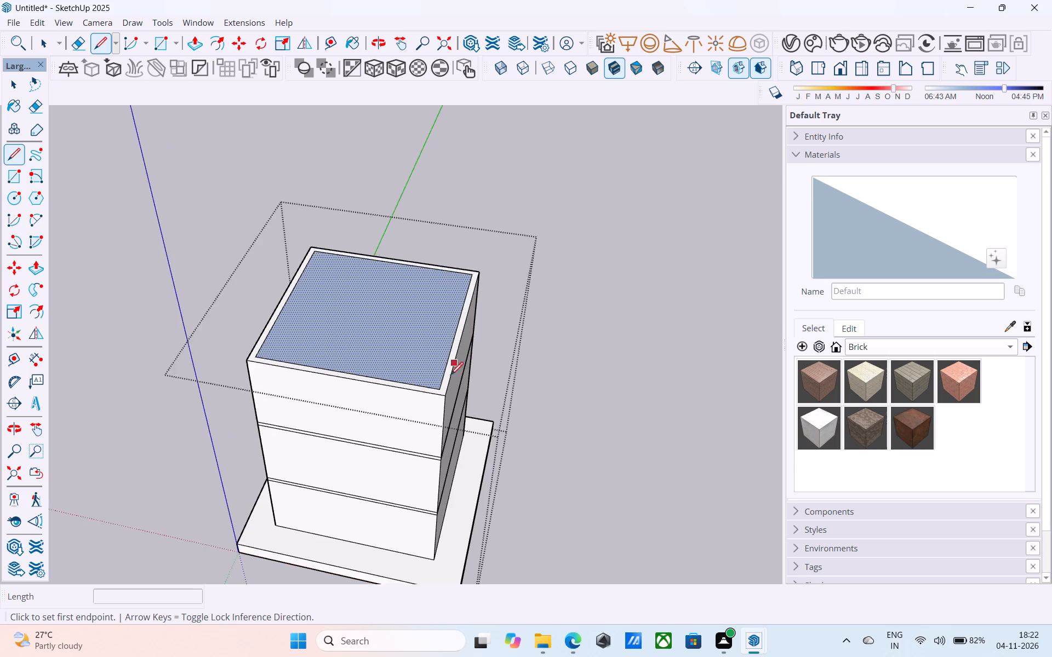
{"action": "scroll", "coordinate": [450, 376], "scroll_direction": "up", "scroll_amount": 10}
{"action": "left_click", "coordinate": [417, 400]}
{"action": "middle_click_drag", "start_coordinate": [418, 391], "coordinate": [385, 285]}
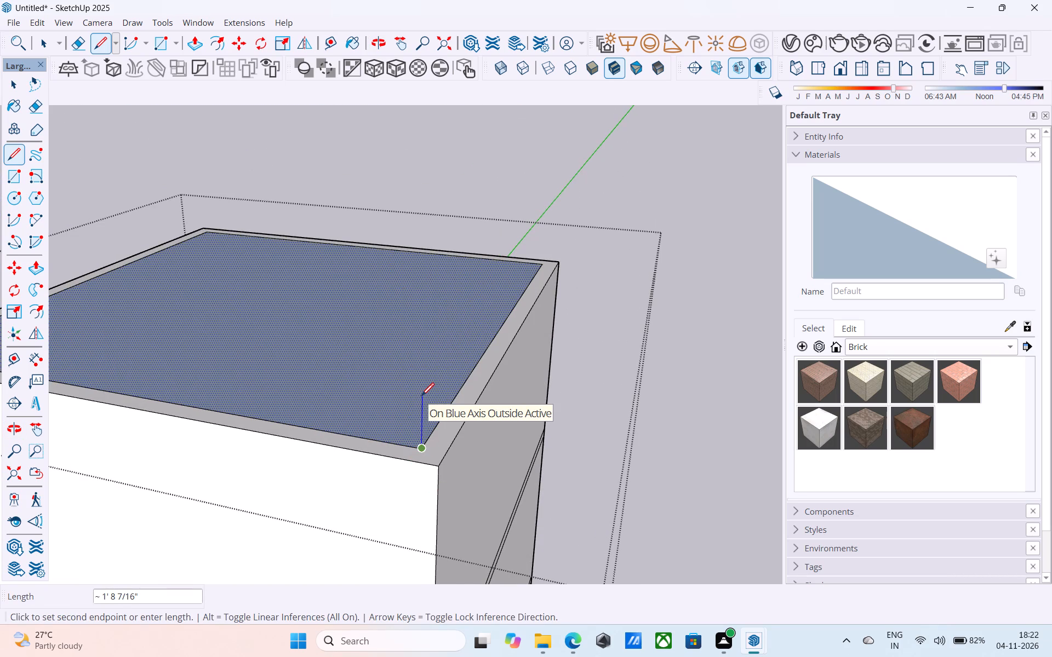
{"action": "type", "text": "6\""}
{"action": "key", "text": "Return"}
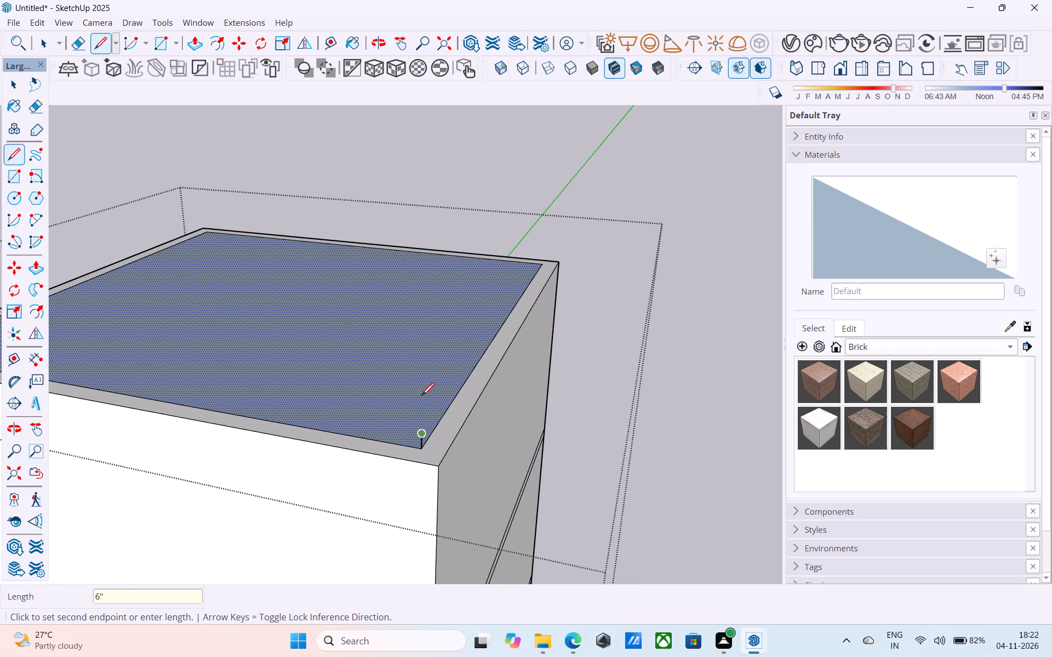
{"action": "key", "text": "space"}
Draw a 6" vertical line up from the diagonally opposite corner of the closing face.
{"action": "type", "text": "l"}
{"action": "middle_click_drag", "start_coordinate": [190, 222], "coordinate": [258, 283]}
{"action": "scroll", "coordinate": [265, 299], "scroll_direction": "up", "scroll_amount": 15}
{"action": "left_click", "coordinate": [284, 277]}
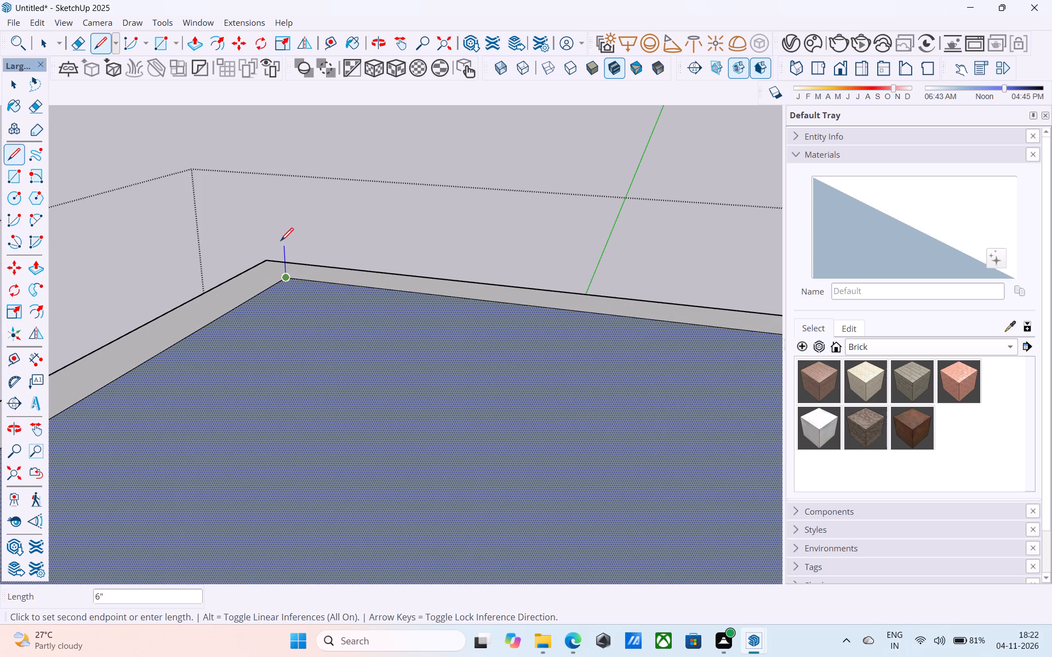
{"action": "left_click", "coordinate": [281, 242]}
Draw a rectangle between the upper ends of the two vertical lines as the third roof slab's top face.
{"action": "key", "text": "r"}
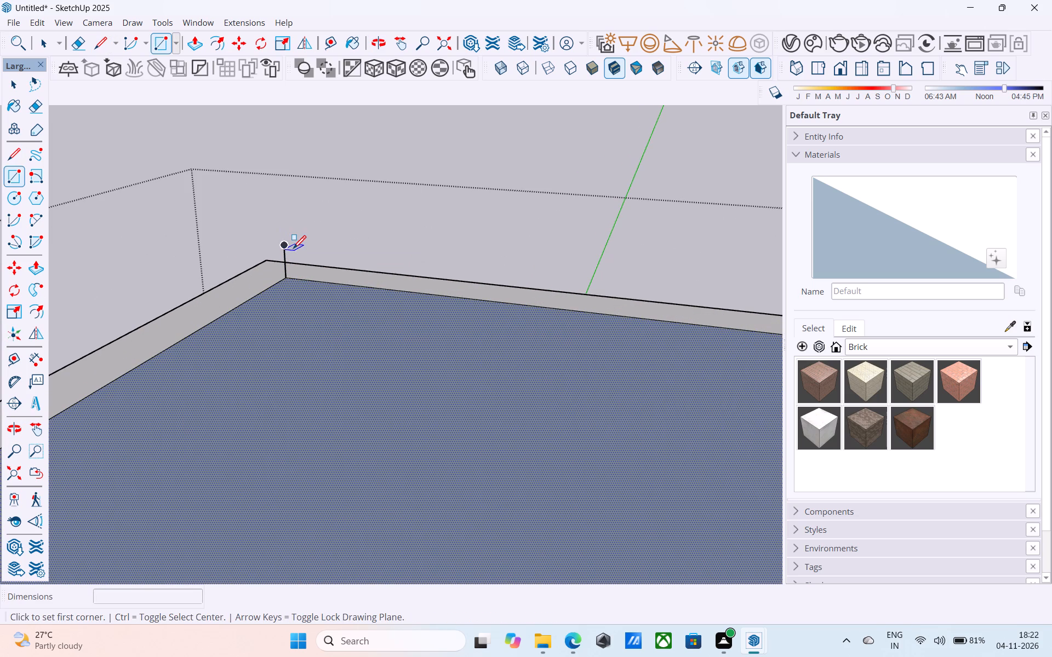
{"action": "left_click", "coordinate": [288, 250]}
{"action": "scroll", "coordinate": [285, 245], "scroll_direction": "down", "scroll_amount": 17}
{"action": "scroll", "coordinate": [282, 247], "scroll_direction": "up", "scroll_amount": 1}
{"action": "scroll", "coordinate": [282, 247], "scroll_direction": "down", "scroll_amount": 4}
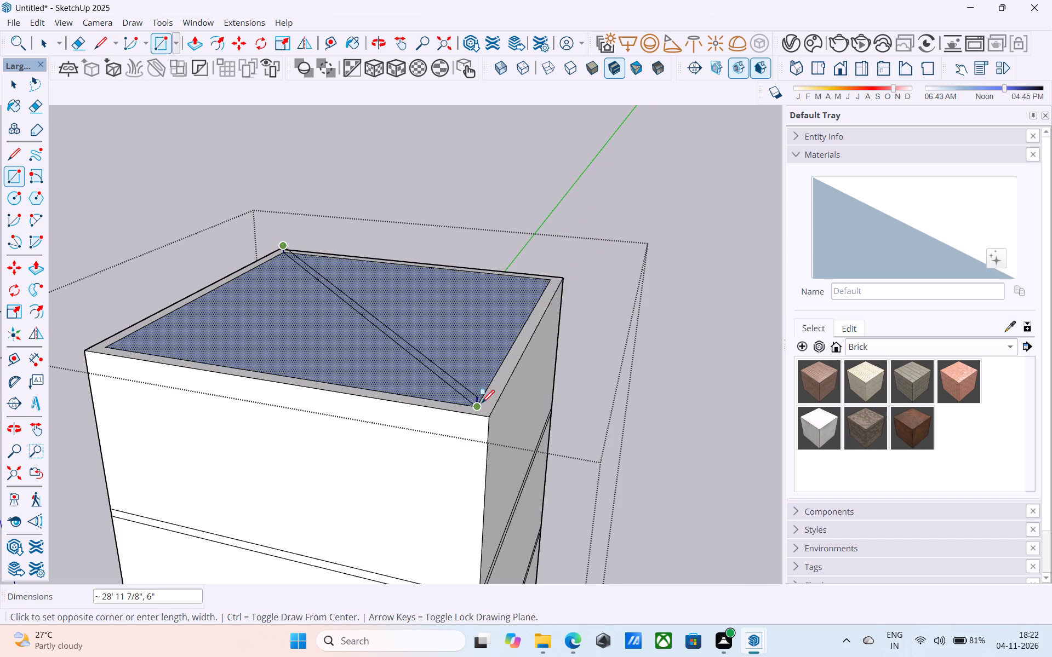
{"action": "left_click", "coordinate": [477, 395]}
Draw a 6" vertical edge between the top and bottom faces at the roof slab's corner nearest the origin.
{"action": "scroll", "coordinate": [477, 394], "scroll_direction": "down", "scroll_amount": 6}
{"action": "middle_click_drag", "start_coordinate": [294, 341], "coordinate": [382, 394]}
{"action": "key", "text": "l"}
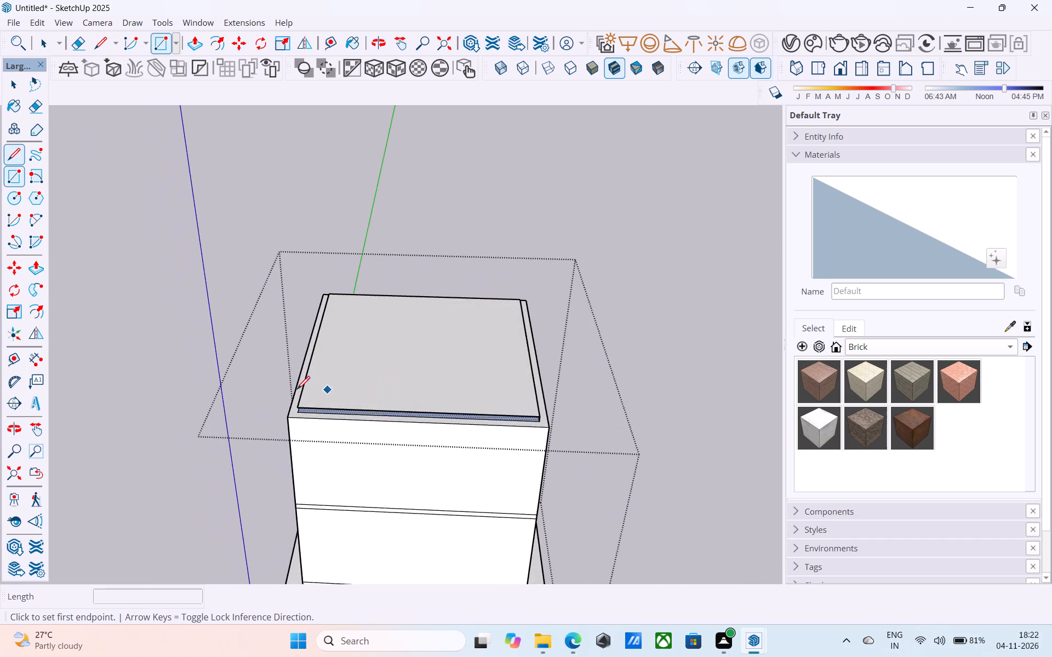
{"action": "scroll", "coordinate": [293, 390], "scroll_direction": "up", "scroll_amount": 2}
{"action": "scroll", "coordinate": [293, 390], "scroll_direction": "down", "scroll_amount": 1}
{"action": "scroll", "coordinate": [293, 390], "scroll_direction": "up", "scroll_amount": 16}
{"action": "left_click", "coordinate": [283, 443]}
{"action": "left_click", "coordinate": [286, 418]}
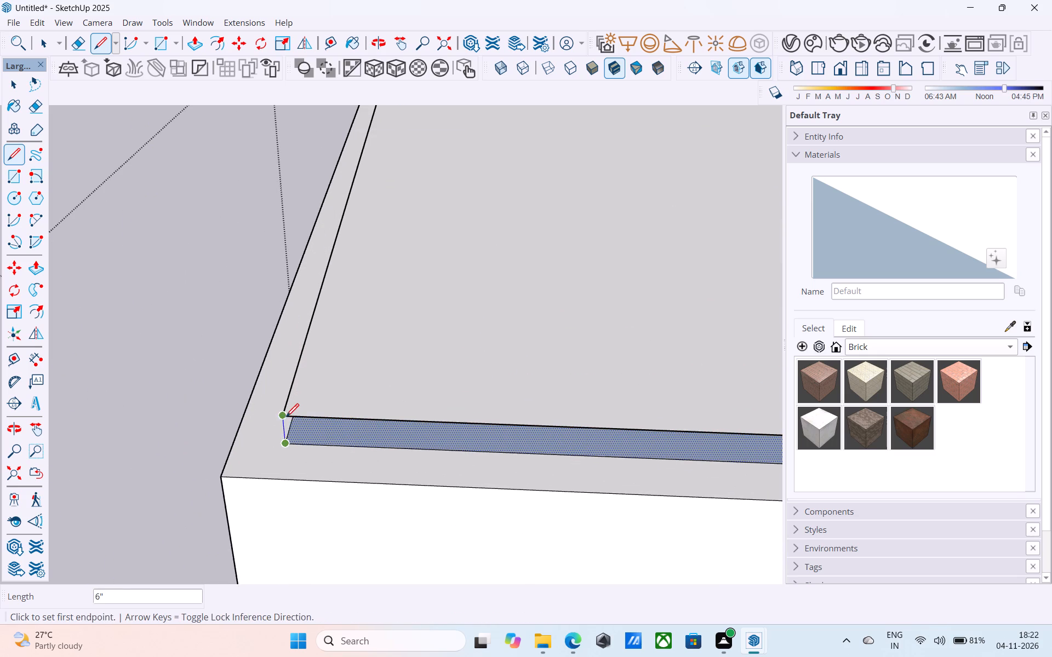
{"action": "scroll", "coordinate": [286, 421], "scroll_direction": "down", "scroll_amount": 5}
{"action": "key", "text": "space"}
Draw a vertical edge at the roof slab's last open corner to complete its side faces.
{"action": "scroll", "coordinate": [285, 422], "scroll_direction": "down", "scroll_amount": 7}
{"action": "middle_click_drag", "start_coordinate": [506, 393], "coordinate": [139, 342]}
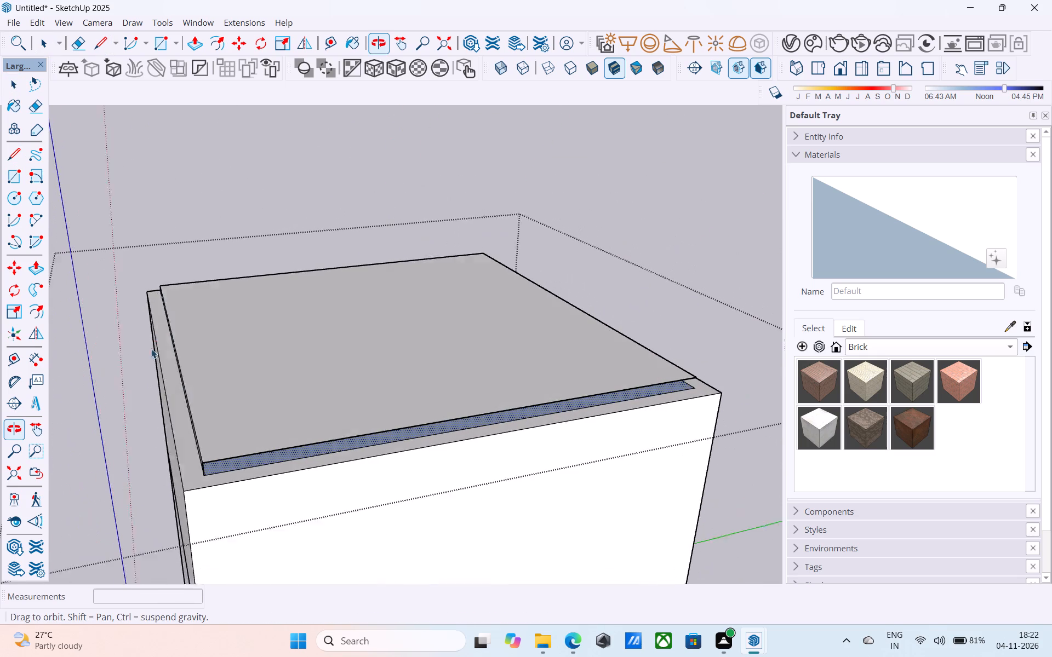
{"action": "key", "text": "l"}
{"action": "scroll", "coordinate": [712, 385], "scroll_direction": "up", "scroll_amount": 13}
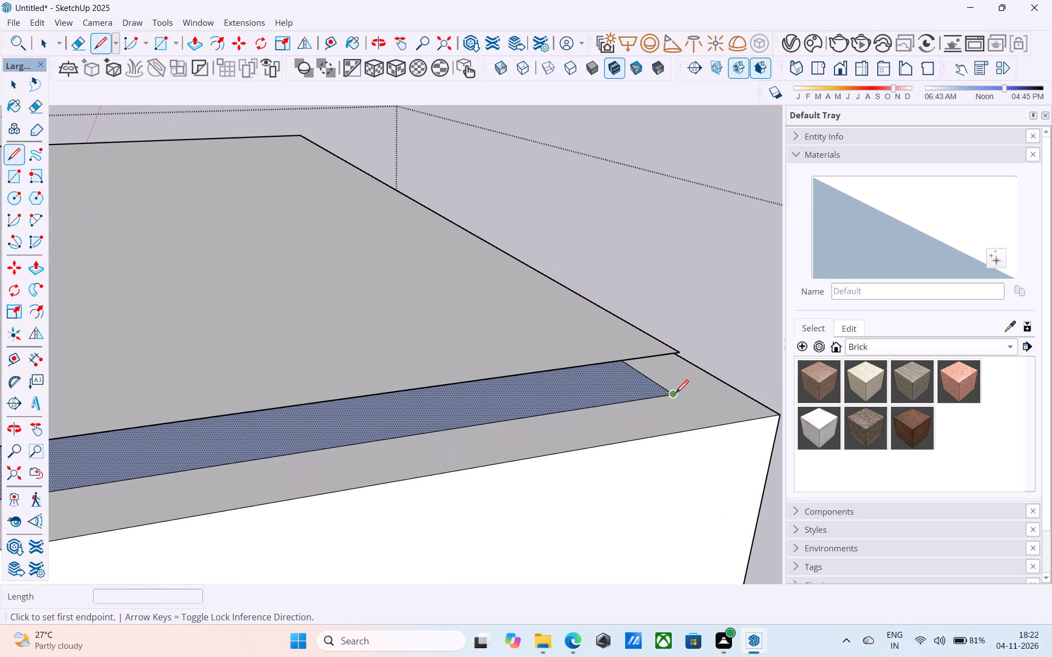
{"action": "left_click", "coordinate": [676, 394]}
{"action": "left_click", "coordinate": [676, 354]}
{"action": "key", "text": "space"}
Reverse the two side faces of the third roof slab that meet at the first 6" line's corner.
{"action": "scroll", "coordinate": [676, 354], "scroll_direction": "down", "scroll_amount": 9}
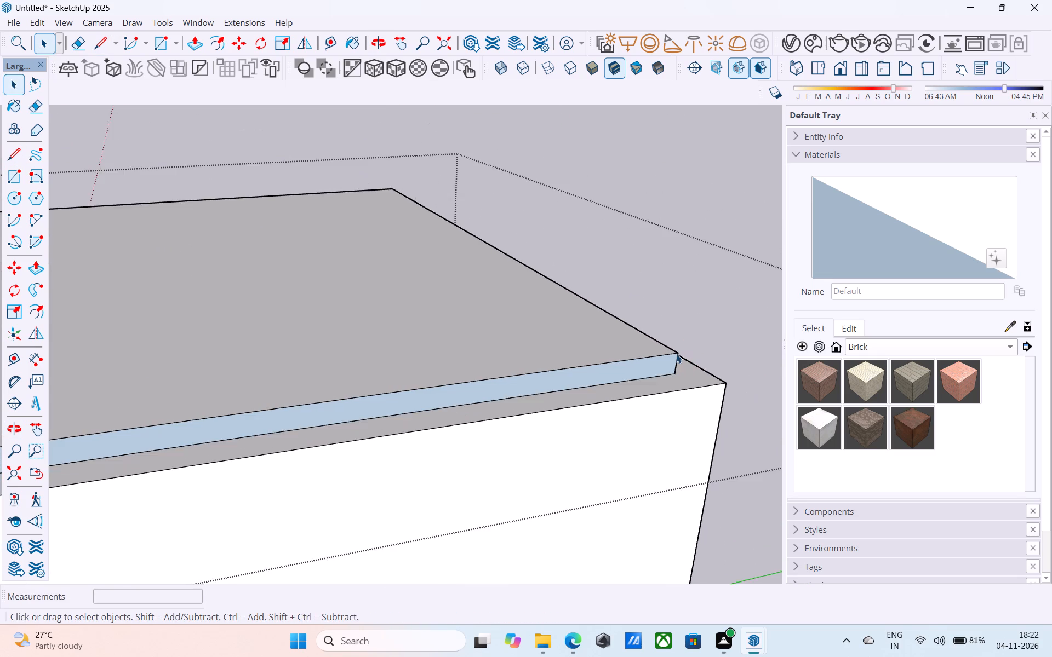
{"action": "scroll", "coordinate": [676, 354], "scroll_direction": "down", "scroll_amount": 14}
{"action": "scroll", "coordinate": [682, 360], "scroll_direction": "up", "scroll_amount": 1}
{"action": "scroll", "coordinate": [626, 381], "scroll_direction": "down", "scroll_amount": 3}
{"action": "middle_click_drag", "start_coordinate": [427, 403], "coordinate": [535, 401]}
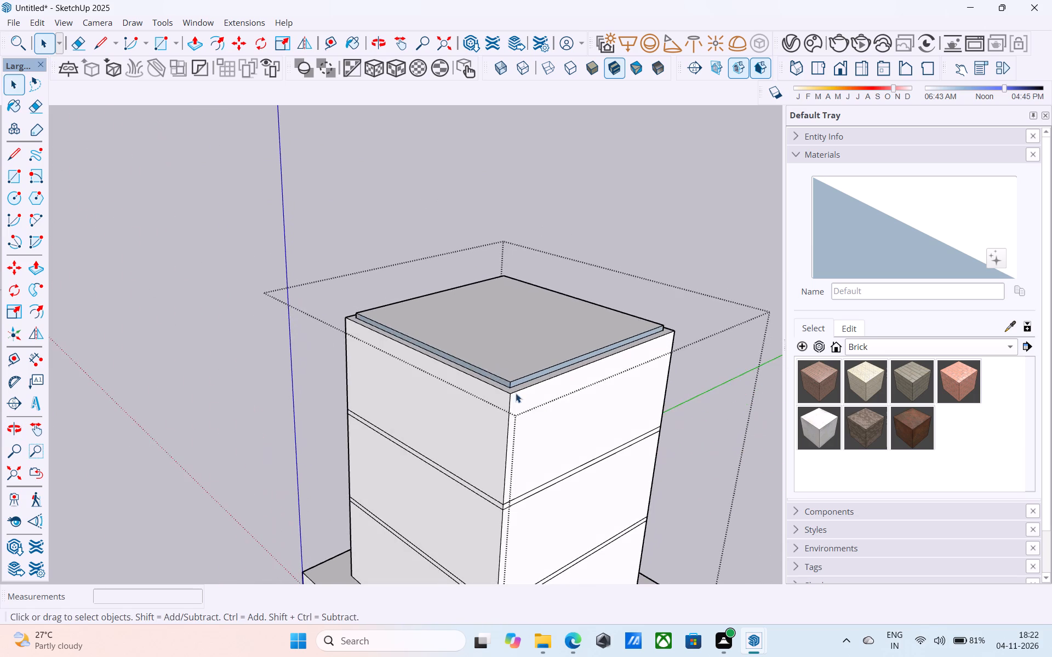
{"action": "scroll", "coordinate": [490, 373], "scroll_direction": "up", "scroll_amount": 18}
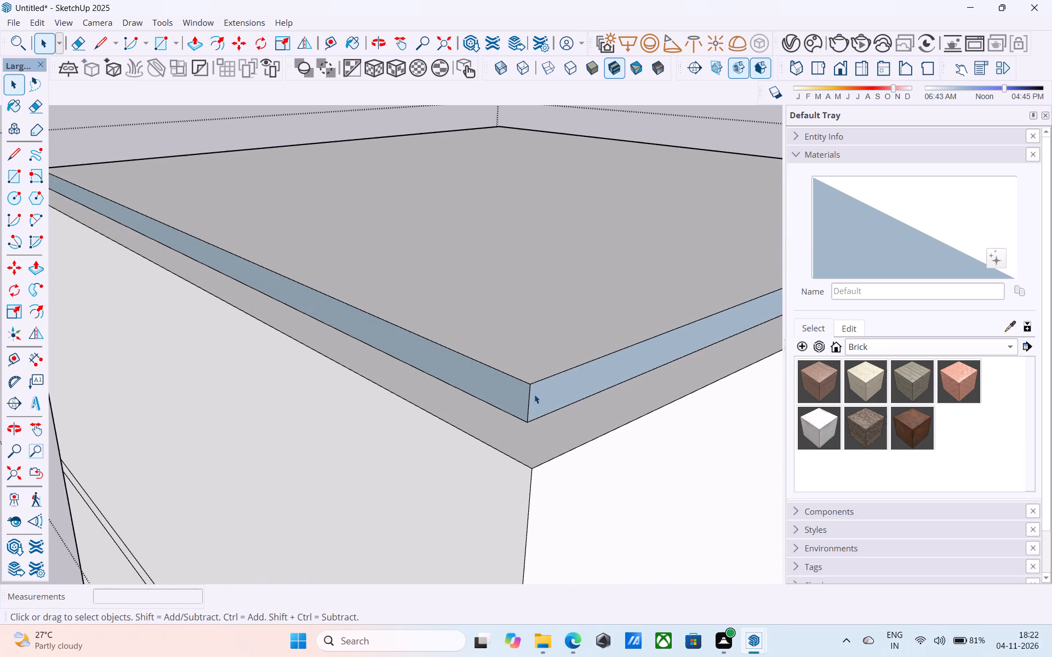
{"action": "left_click", "coordinate": [534, 394]}
{"action": "right_click", "coordinate": [534, 394]}
{"action": "left_click", "coordinate": [607, 238]}
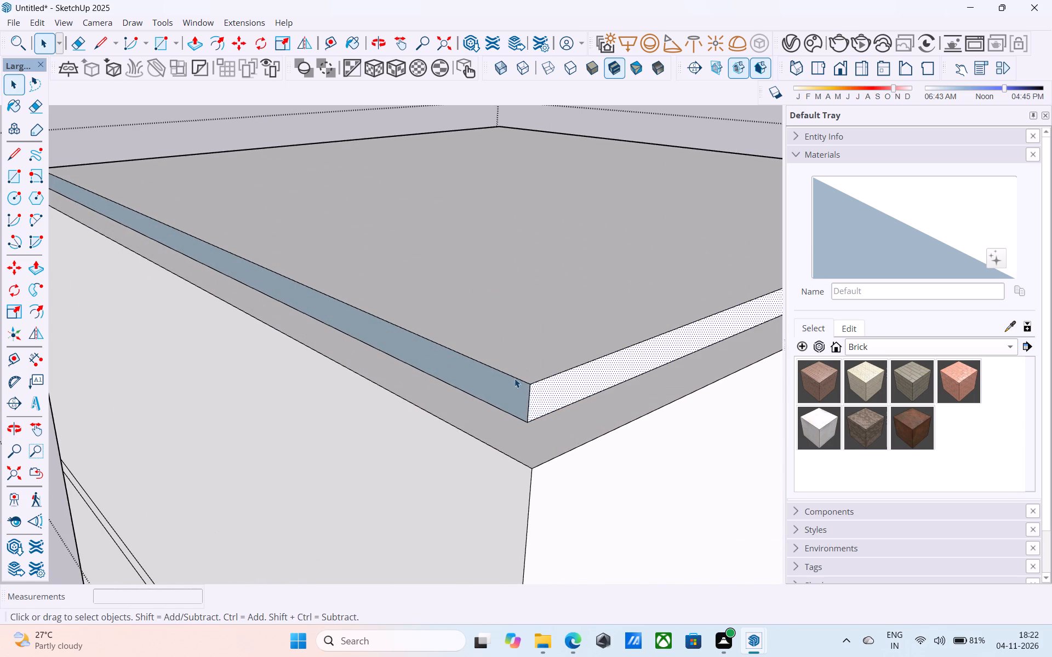
{"action": "left_click", "coordinate": [512, 381]}
{"action": "right_click", "coordinate": [512, 381]}
{"action": "left_click", "coordinate": [604, 241]}
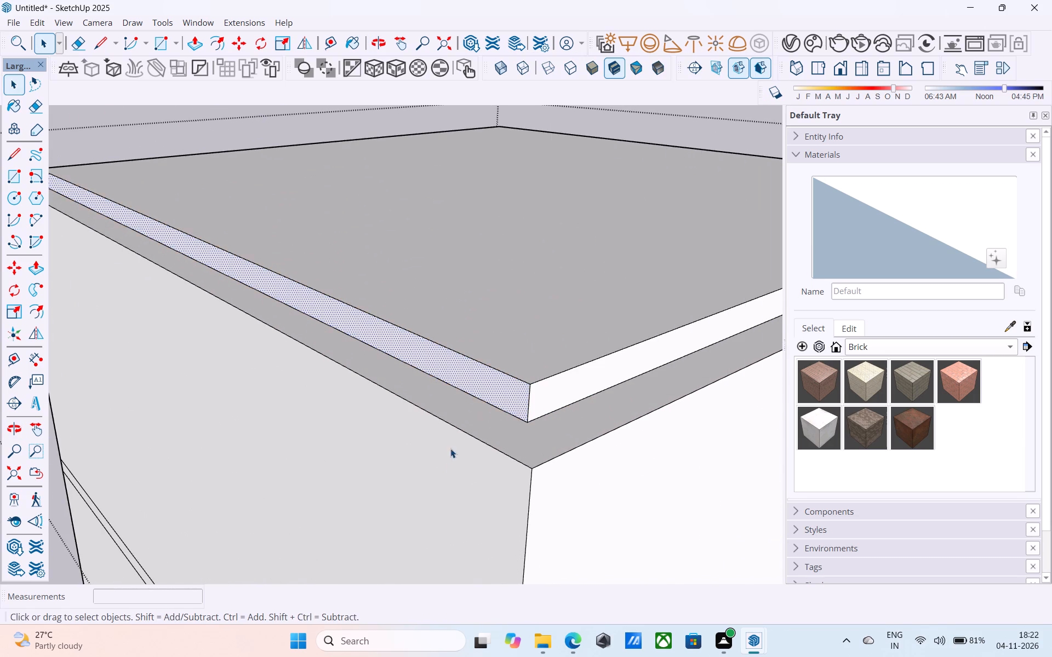
Reverse the third roof slab's other two side faces, which still show their back sides.
{"action": "scroll", "coordinate": [450, 452], "scroll_direction": "down", "scroll_amount": 13}
{"action": "middle_click_drag", "start_coordinate": [429, 468], "coordinate": [742, 475]}
{"action": "middle_click_drag", "start_coordinate": [414, 477], "coordinate": [835, 468]}
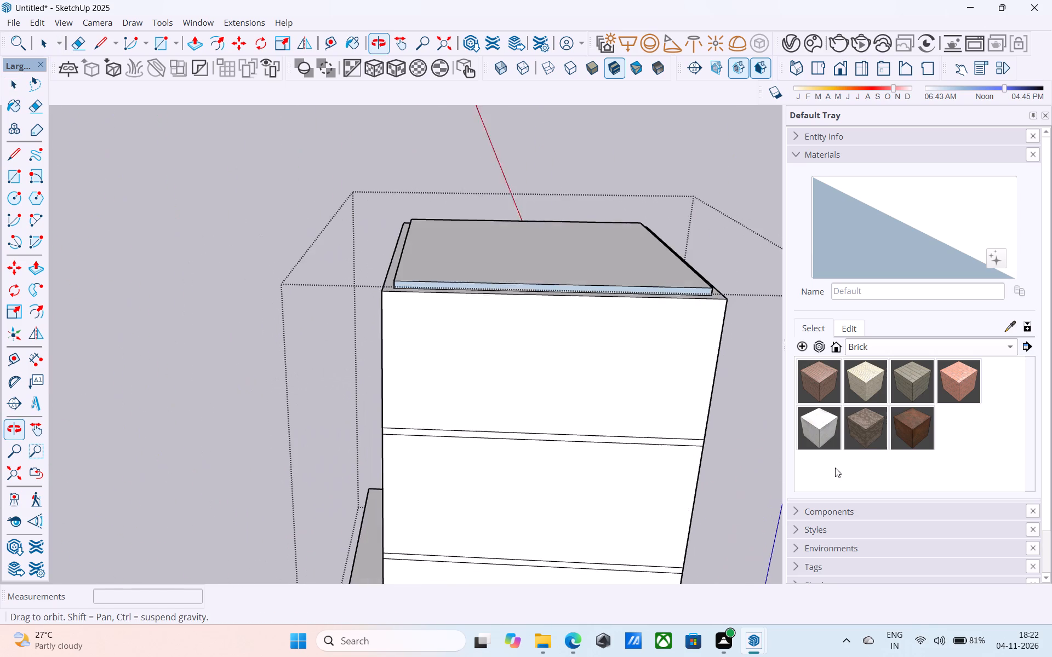
{"action": "scroll", "coordinate": [471, 285], "scroll_direction": "up", "scroll_amount": 5}
{"action": "middle_click_drag", "start_coordinate": [446, 303], "coordinate": [644, 331]}
{"action": "scroll", "coordinate": [584, 299], "scroll_direction": "up", "scroll_amount": 4}
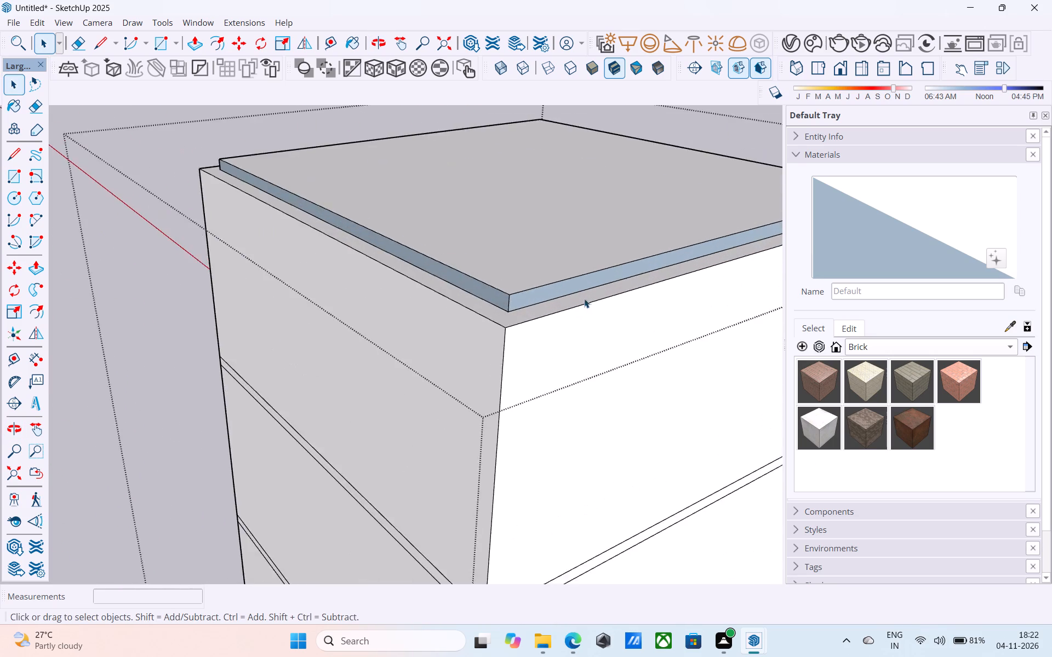
{"action": "scroll", "coordinate": [584, 298], "scroll_direction": "up", "scroll_amount": 10}
{"action": "left_click", "coordinate": [519, 282]}
{"action": "right_click", "coordinate": [519, 282]}
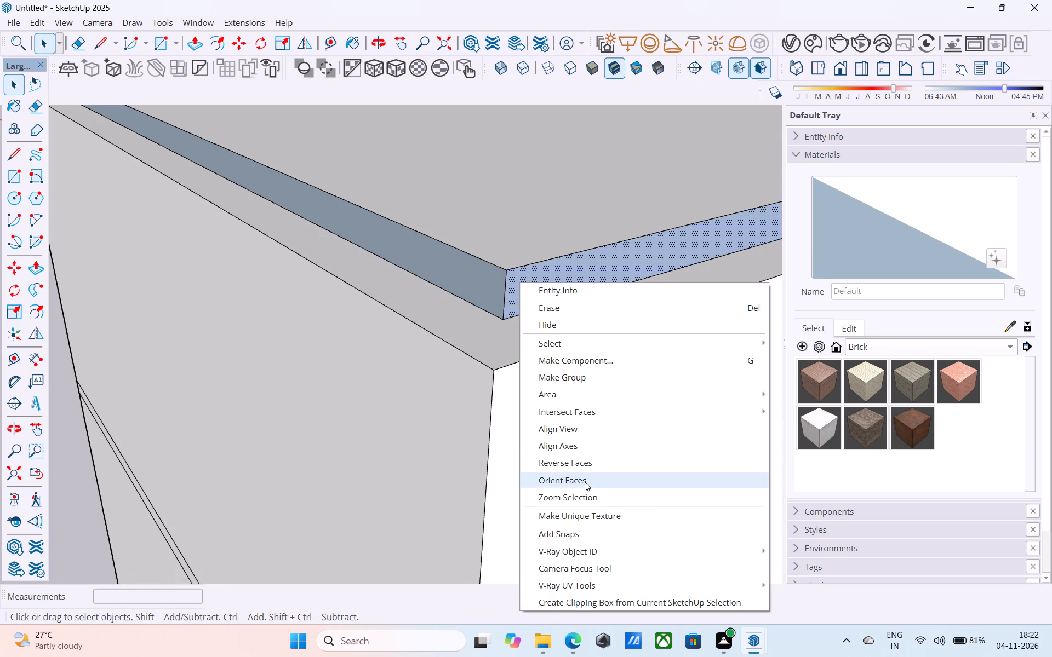
{"action": "left_click", "coordinate": [583, 468]}
{"action": "left_click", "coordinate": [454, 251]}
{"action": "right_click", "coordinate": [454, 251]}
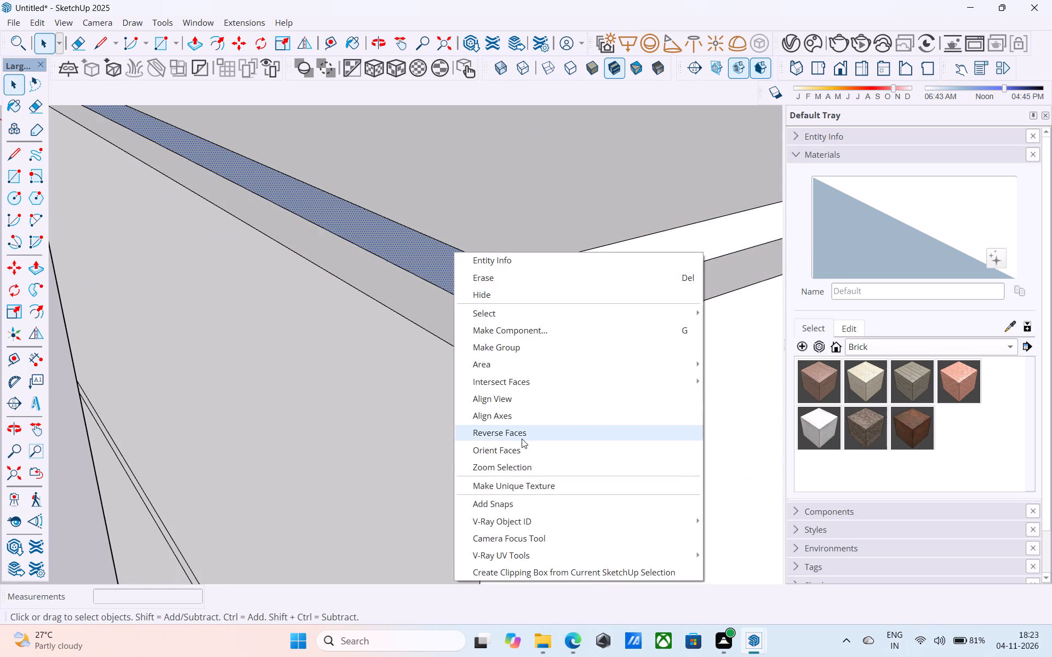
{"action": "left_click", "coordinate": [522, 439]}
Push/pull the two side faces of the third roof slab just reversed outward 9" to the outer wall faces.
{"action": "scroll", "coordinate": [522, 440], "scroll_direction": "down", "scroll_amount": 8}
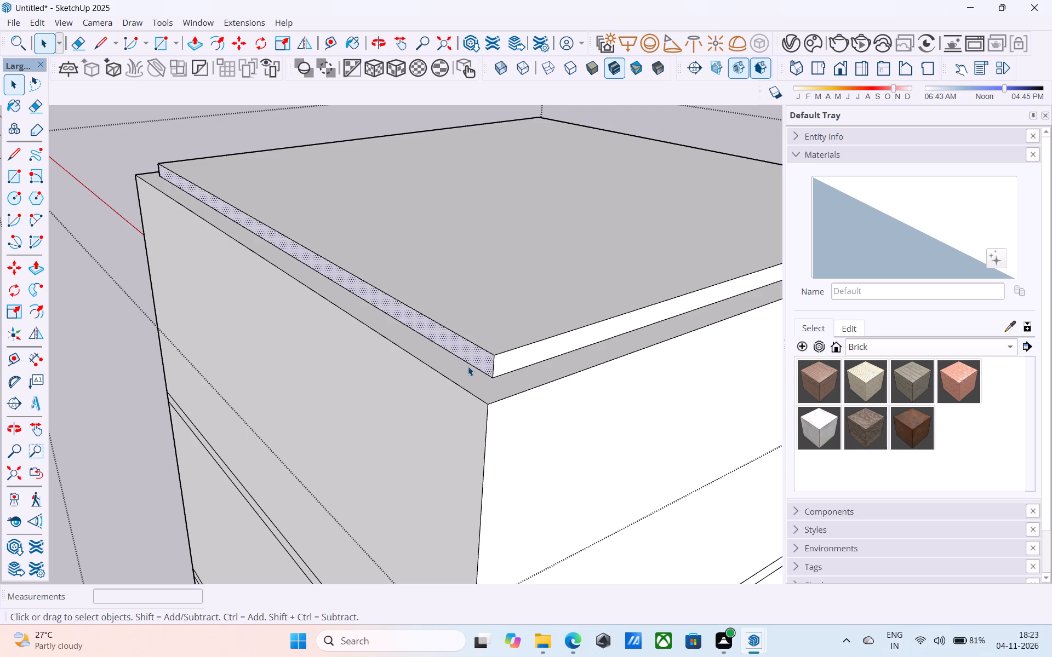
{"action": "key", "text": "p"}
{"action": "left_click", "coordinate": [468, 366]}
{"action": "left_click", "coordinate": [437, 388]}
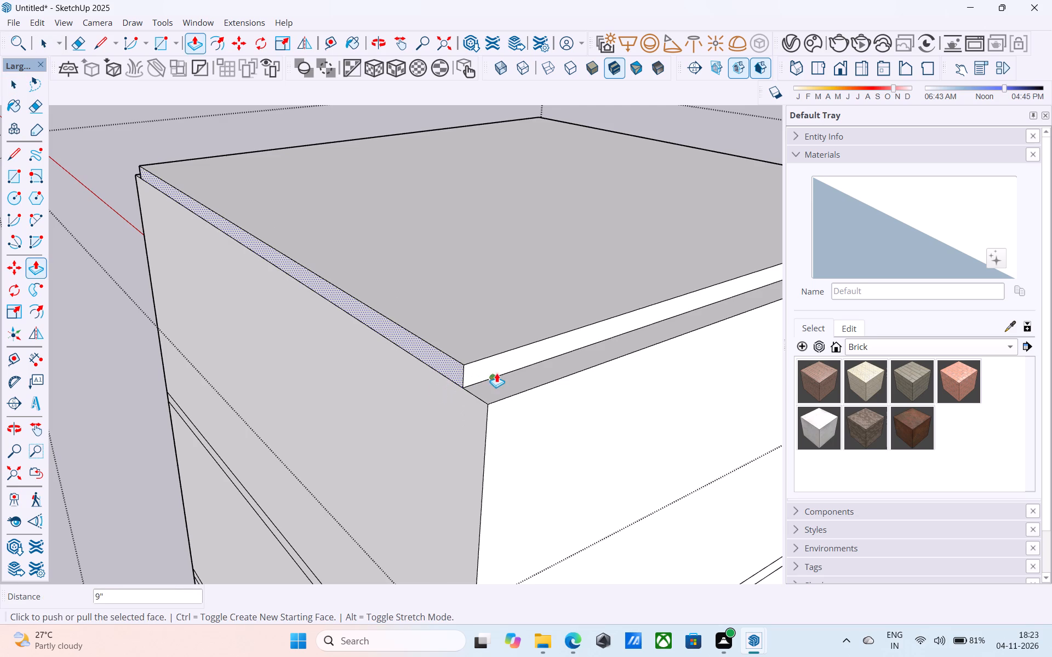
{"action": "key", "text": "space"}
{"action": "left_click", "coordinate": [498, 371]}
{"action": "key", "text": "p"}
{"action": "left_click", "coordinate": [498, 371]}
{"action": "left_click", "coordinate": [540, 442]}
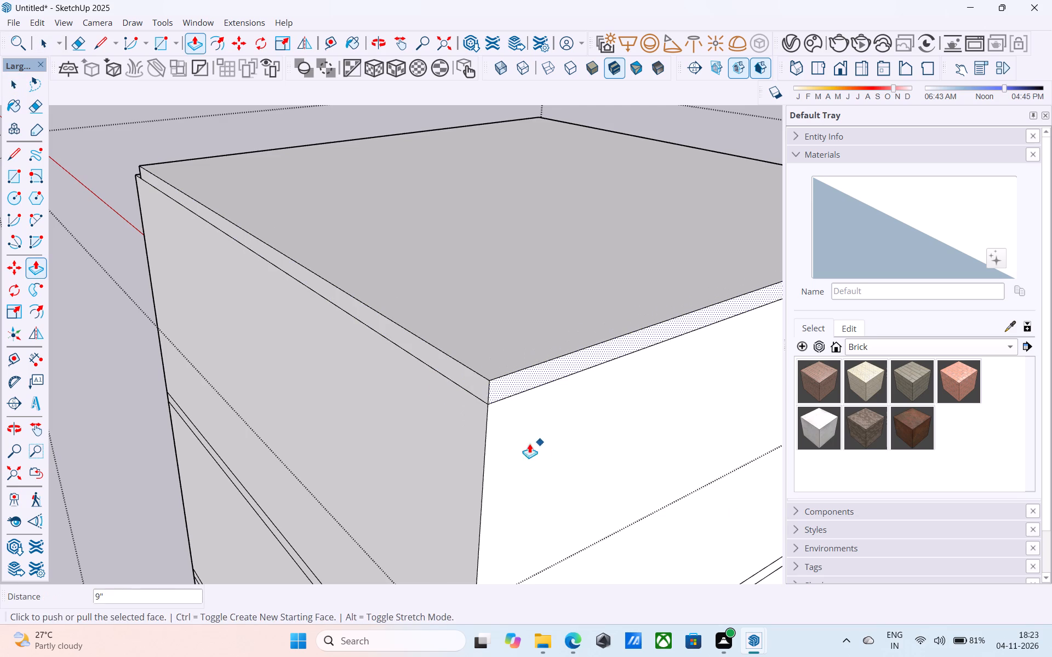
{"action": "key", "text": "space"}
Push/pull the third roof slab's two remaining recessed side faces outward until they are flush with the outer wall faces.
{"action": "scroll", "coordinate": [442, 432], "scroll_direction": "down", "scroll_amount": 17}
{"action": "middle_click_drag", "start_coordinate": [379, 432], "coordinate": [135, 314], "text": "shift"}
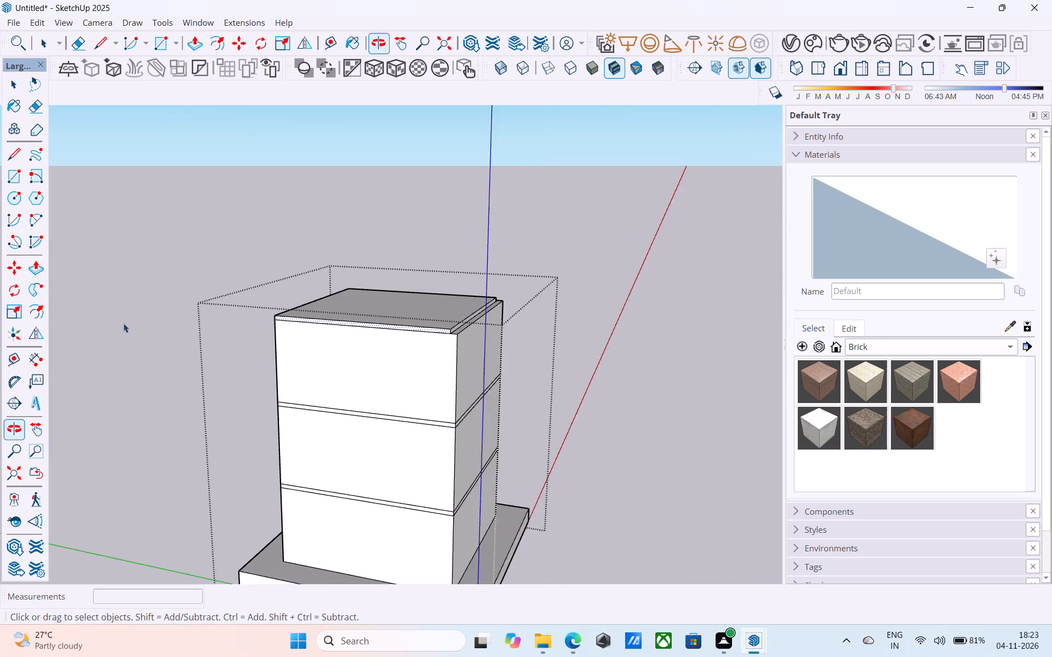
{"action": "middle_click_drag", "start_coordinate": [398, 346], "coordinate": [0, 367]}
{"action": "scroll", "coordinate": [386, 341], "scroll_direction": "up", "scroll_amount": 14}
{"action": "left_click", "coordinate": [407, 354]}
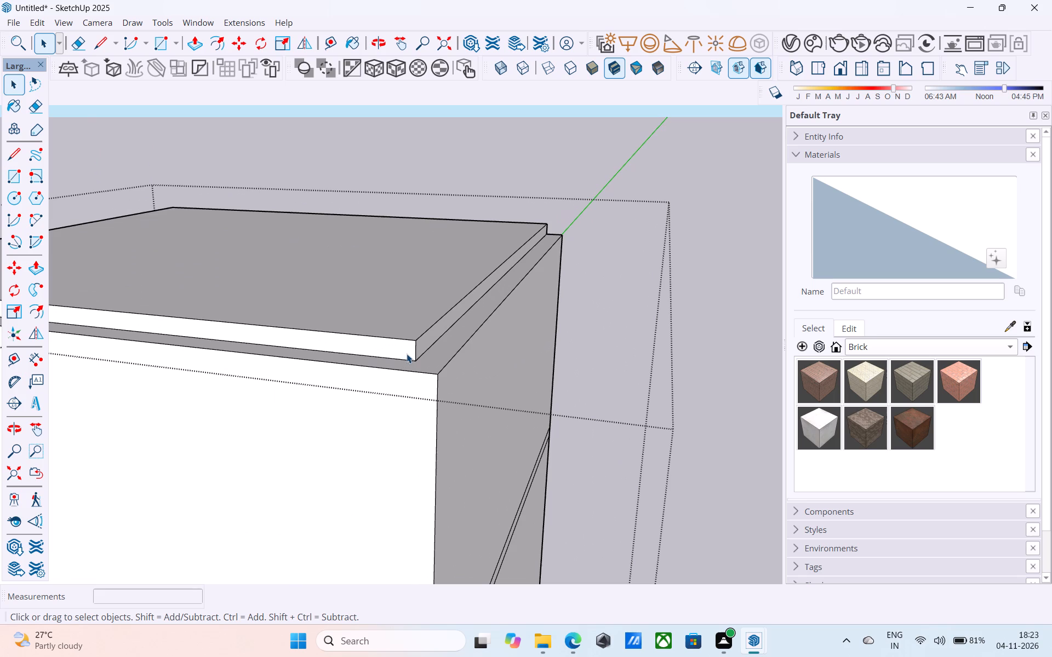
{"action": "key", "text": "p"}
{"action": "left_click", "coordinate": [407, 354]}
{"action": "left_click", "coordinate": [378, 397]}
{"action": "key", "text": "space"}
{"action": "left_click", "coordinate": [420, 351]}
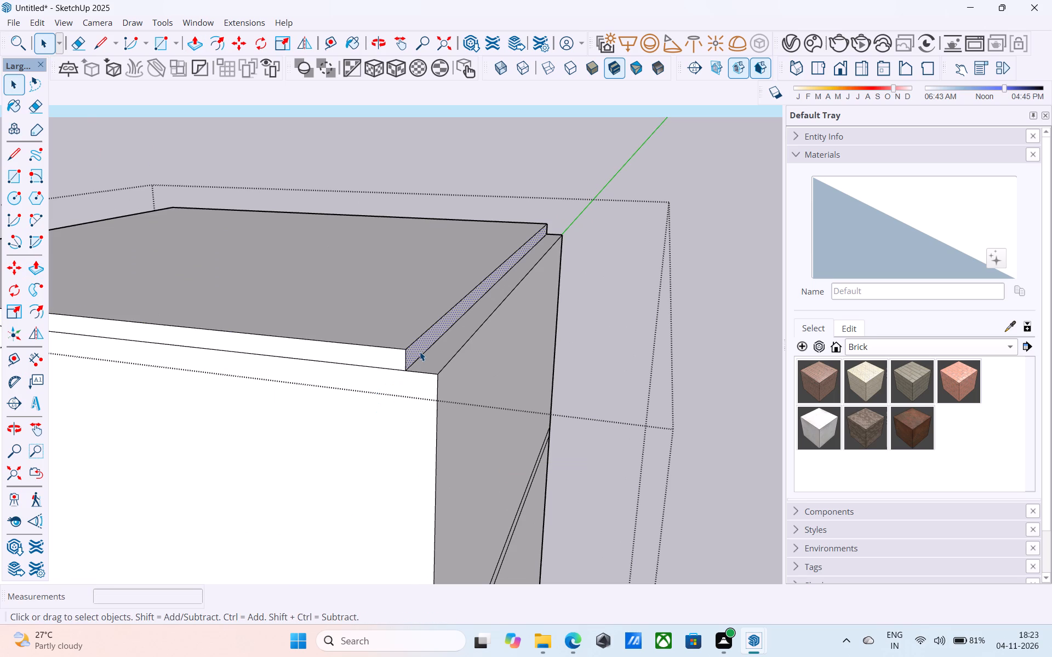
{"action": "key", "text": "p"}
{"action": "left_click", "coordinate": [420, 351]}
{"action": "left_click", "coordinate": [483, 422]}
{"action": "key", "text": "space"}
{"action": "scroll", "coordinate": [484, 422], "scroll_direction": "down", "scroll_amount": 7}
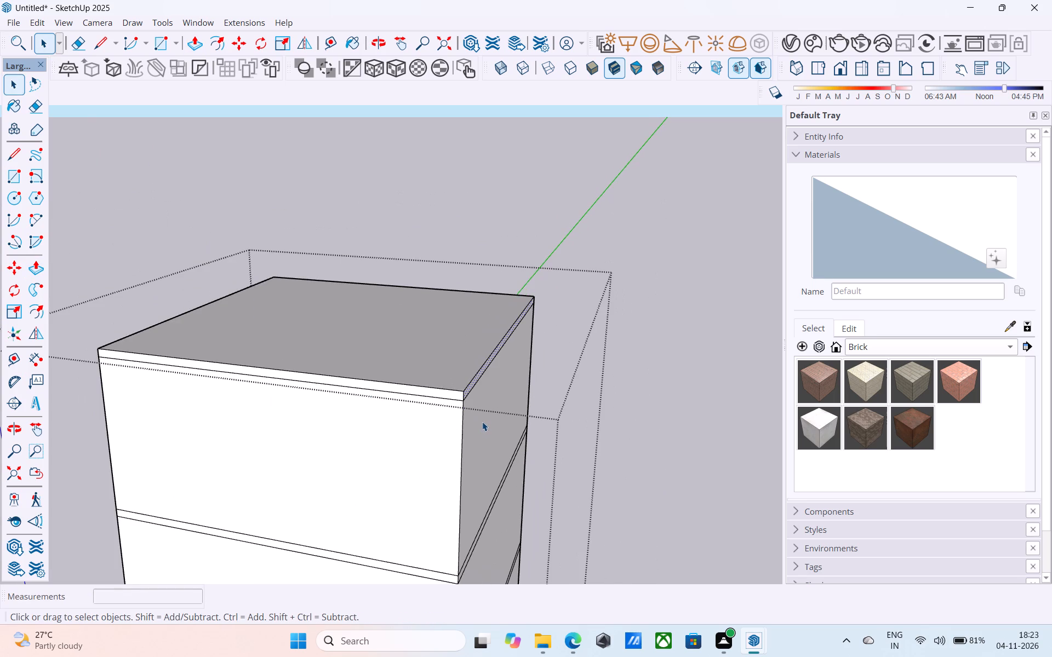
Offset the outline of the third roof slab's top face inward 9" to outline the fourth storey's walls.
{"action": "scroll", "coordinate": [483, 413], "scroll_direction": "down", "scroll_amount": 7}
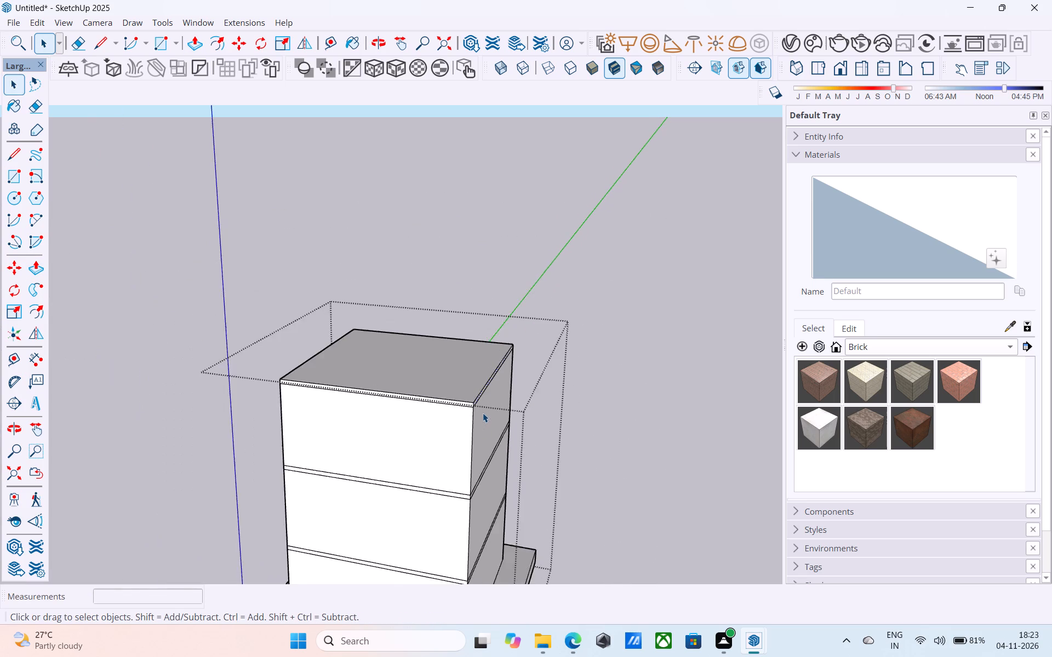
{"action": "middle_click_drag", "start_coordinate": [478, 412], "coordinate": [344, 258]}
{"action": "scroll", "coordinate": [387, 238], "scroll_direction": "down", "scroll_amount": 7}
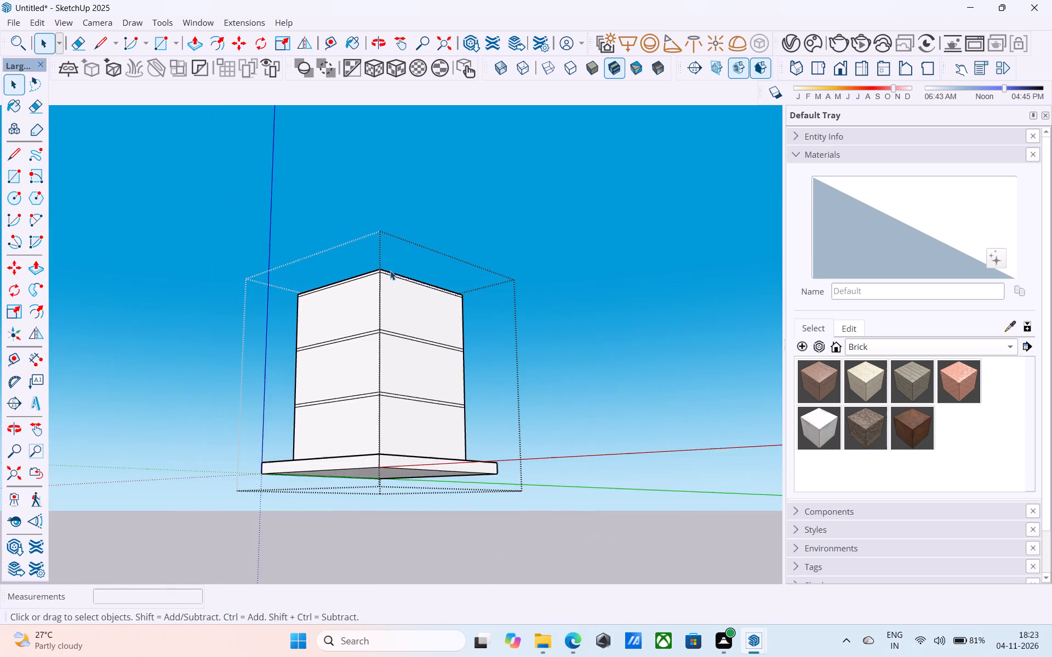
{"action": "middle_click_drag", "start_coordinate": [340, 456], "coordinate": [367, 587]}
{"action": "middle_click_drag", "start_coordinate": [379, 368], "coordinate": [392, 487]}
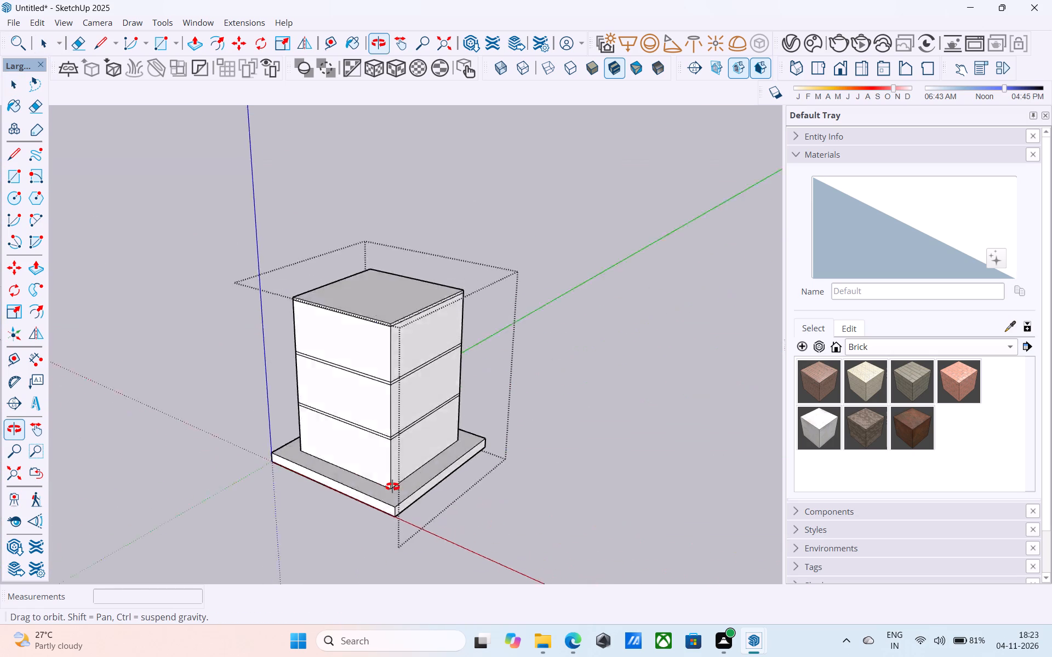
{"action": "middle_click_drag", "start_coordinate": [392, 487], "coordinate": [406, 345]}
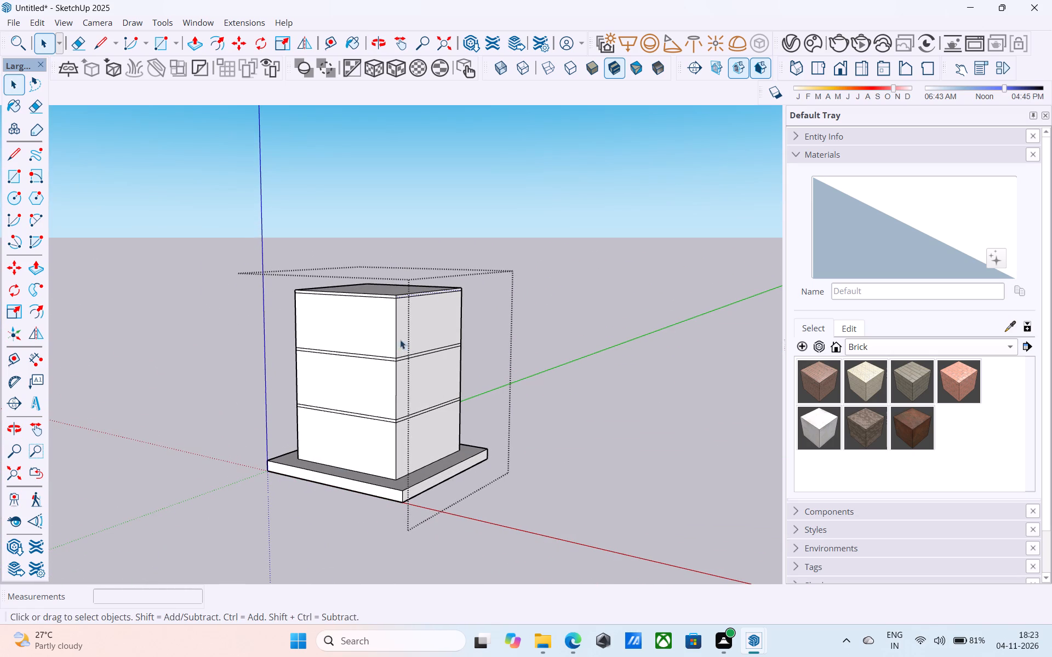
{"action": "scroll", "coordinate": [359, 286], "scroll_direction": "up", "scroll_amount": 7}
{"action": "middle_click_drag", "start_coordinate": [382, 301], "coordinate": [286, 477]}
{"action": "left_click", "coordinate": [393, 371]}
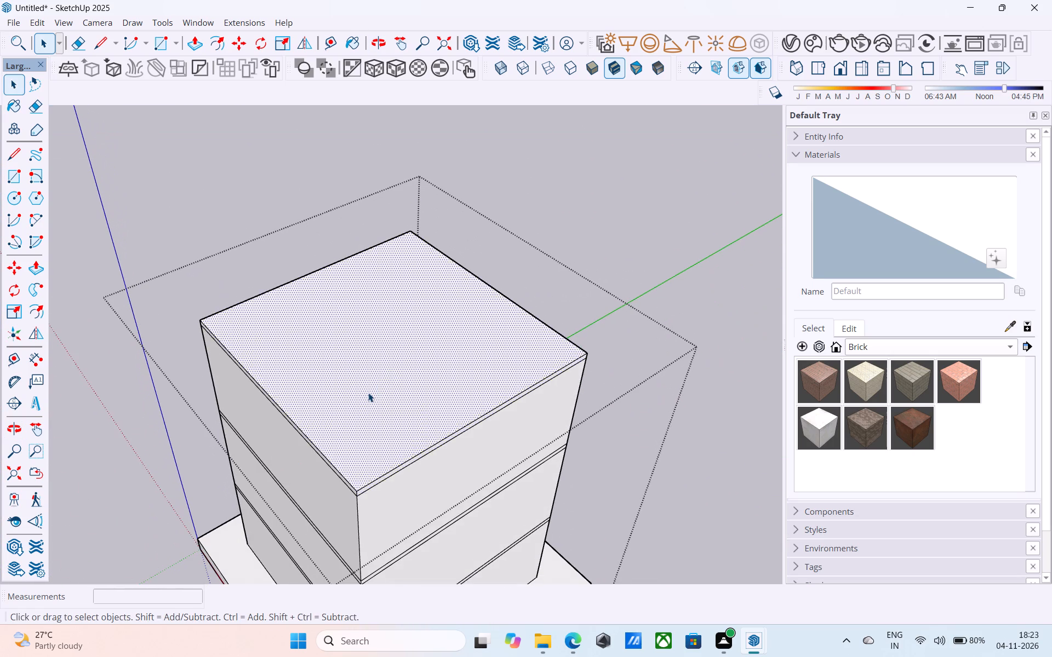
{"action": "scroll", "coordinate": [360, 404], "scroll_direction": "up", "scroll_amount": 7}
{"action": "key", "text": "f"}
{"action": "left_click", "coordinate": [360, 404]}
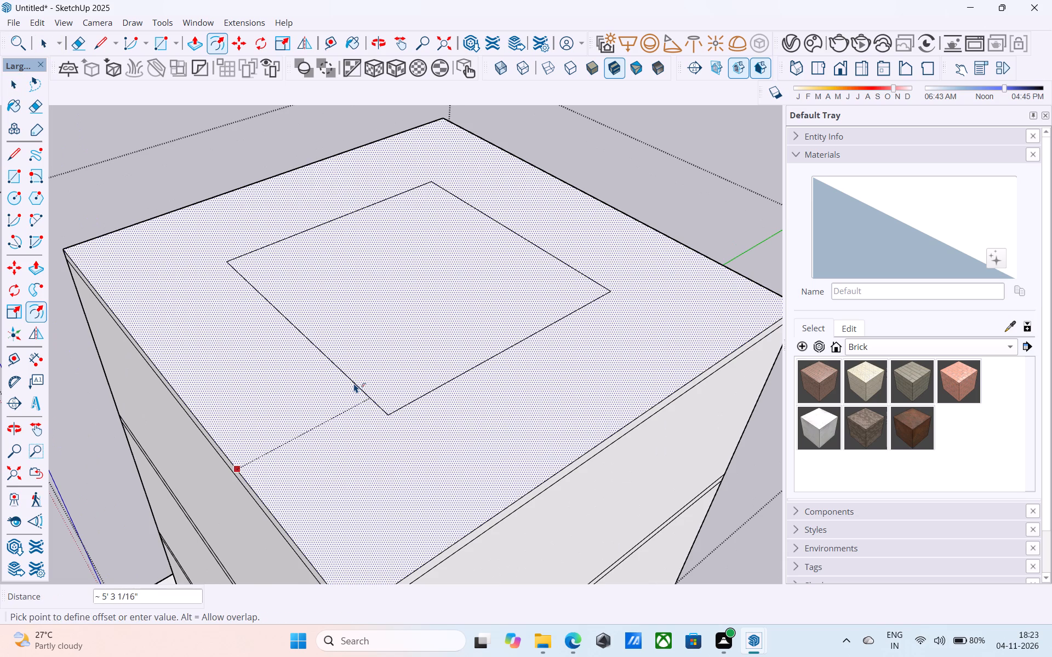
{"action": "key", "text": "9"}
{"action": "key", "text": "shift+quotedbl"}
{"action": "key", "text": "Return"}
{"action": "key", "text": "space"}
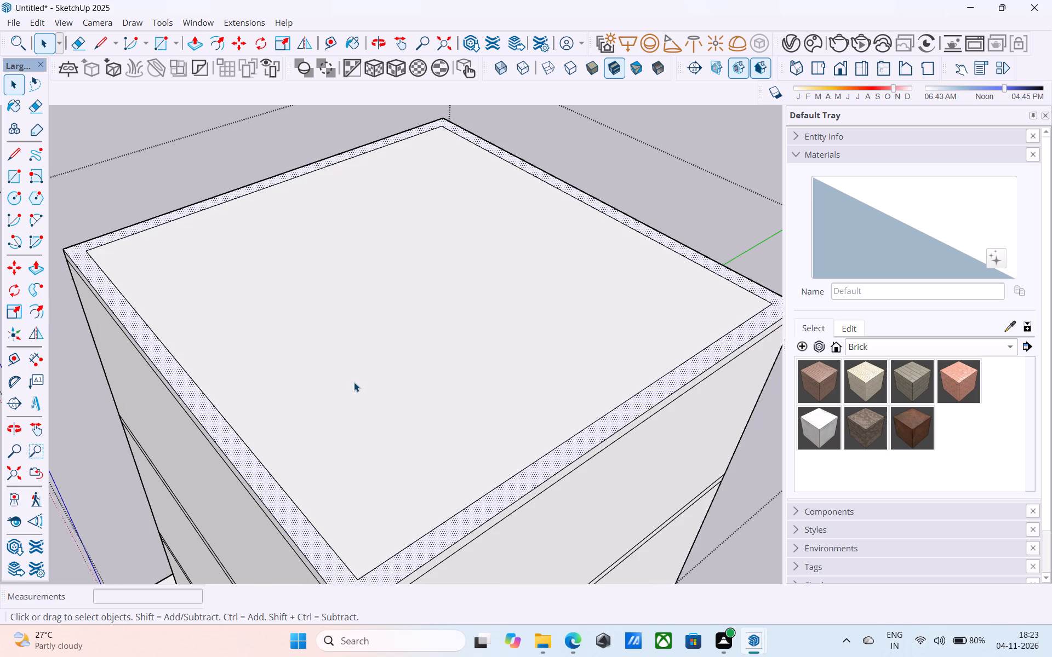
Push/pull the 9" wall ring on the third roof slab up 10' to raise the fourth storey's walls.
{"action": "key", "text": "p"}
{"action": "left_click", "coordinate": [354, 382]}
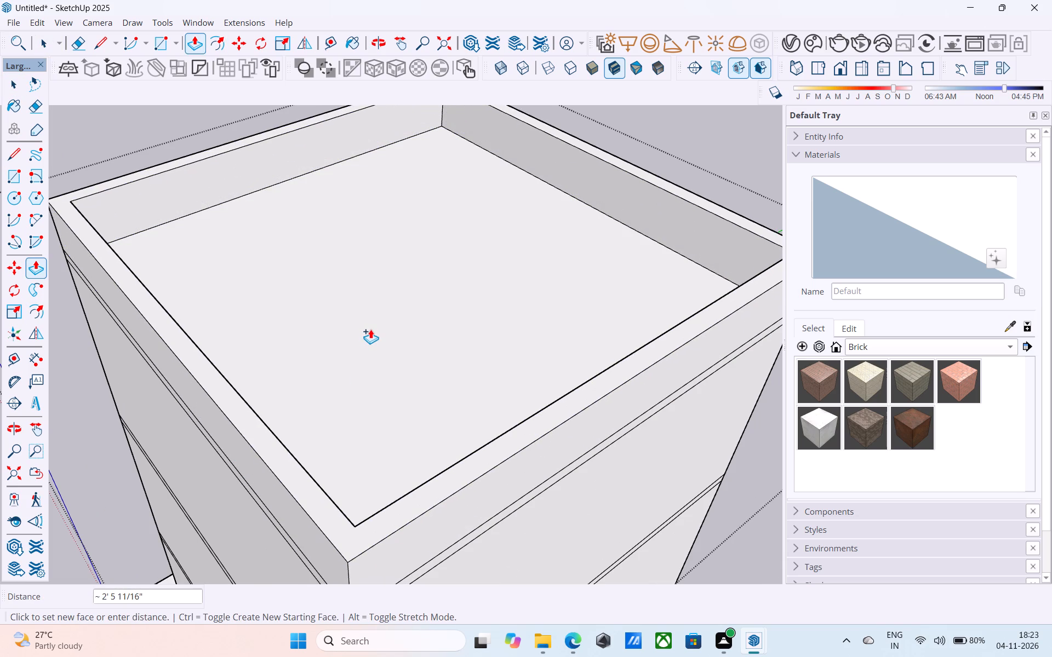
{"action": "type", "text": "10'"}
{"action": "key", "text": "Return"}
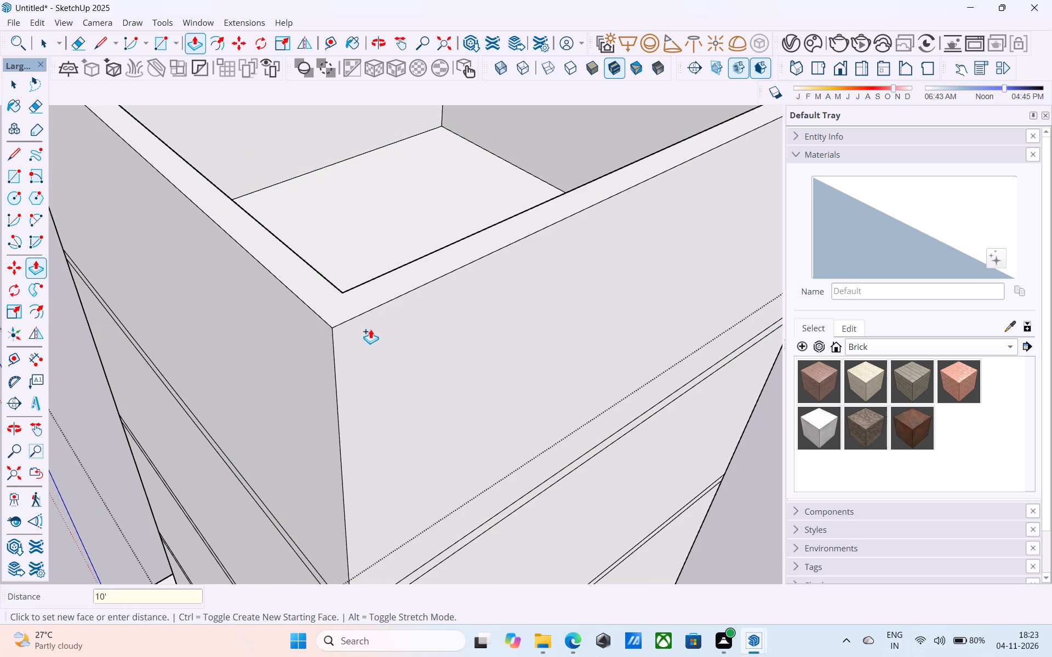
{"action": "key", "text": "space"}
Examine the building's four storeys and open top from all around, leaving the group's editing mode.
{"action": "scroll", "coordinate": [368, 333], "scroll_direction": "down", "scroll_amount": 11}
{"action": "scroll", "coordinate": [367, 333], "scroll_direction": "down", "scroll_amount": 13}
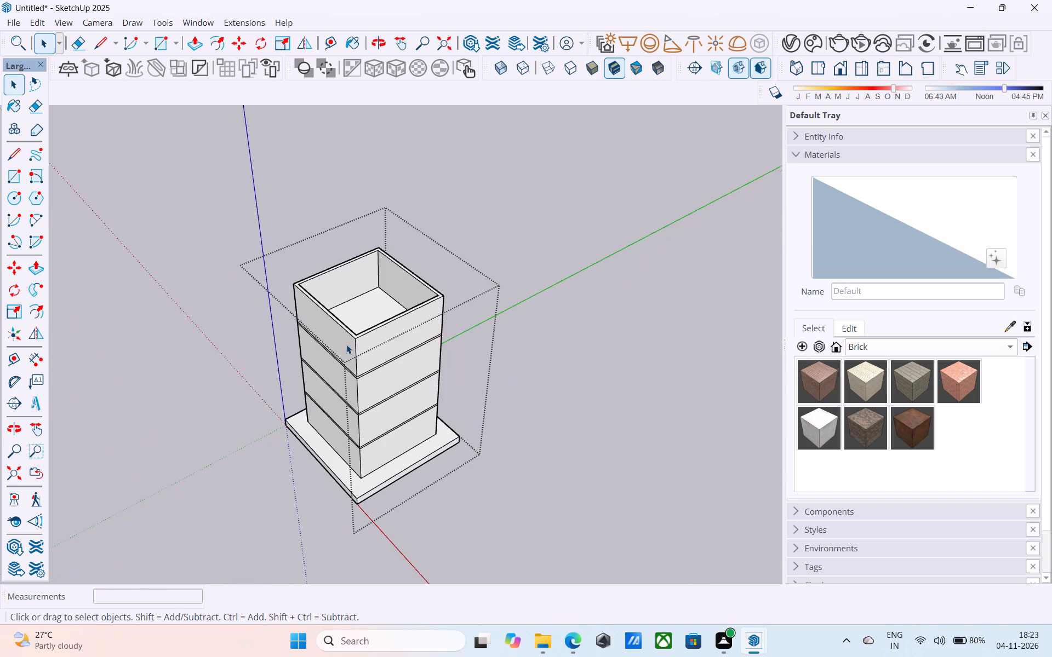
{"action": "middle_click_drag", "start_coordinate": [345, 351], "coordinate": [846, 280]}
{"action": "middle_click_drag", "start_coordinate": [171, 318], "coordinate": [878, 268]}
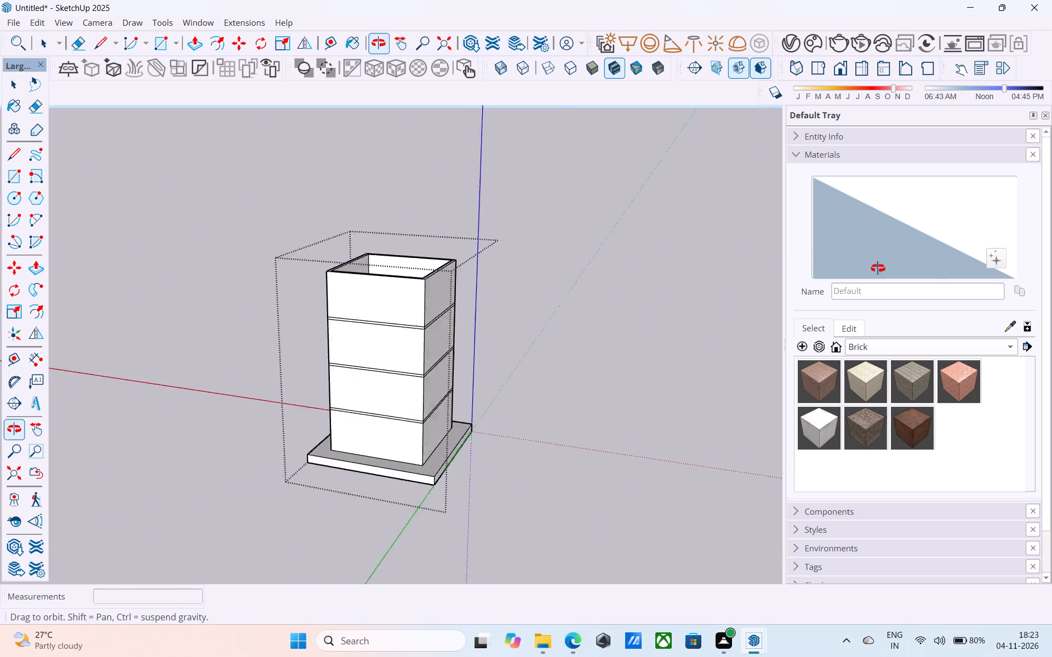
{"action": "middle_click_drag", "start_coordinate": [878, 268], "coordinate": [1051, 240]}
{"action": "middle_click_drag", "start_coordinate": [195, 271], "coordinate": [523, 289]}
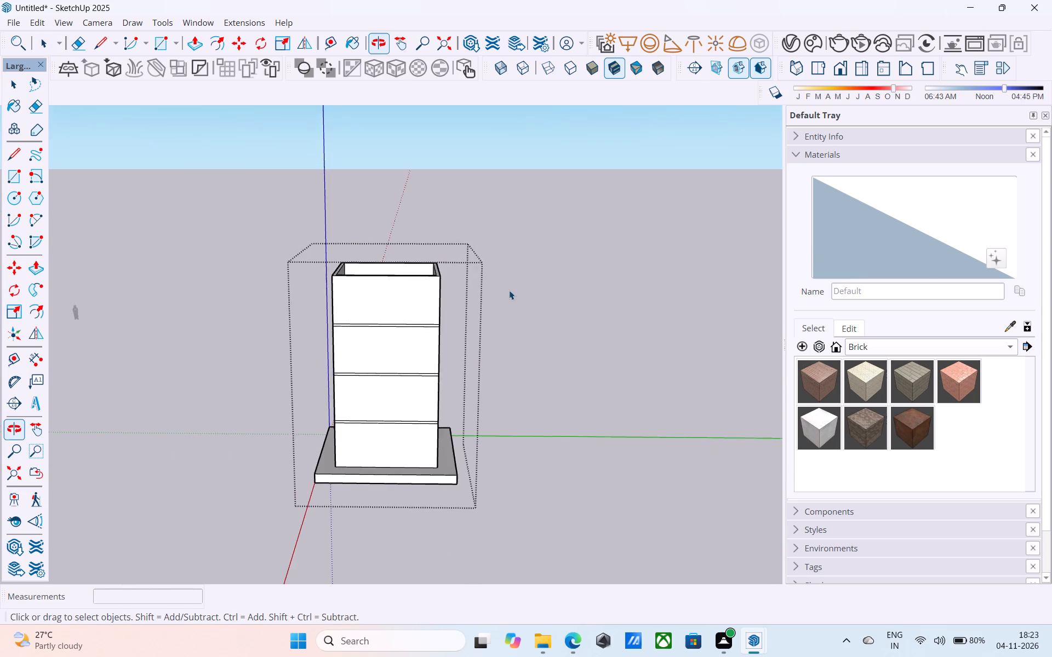
{"action": "scroll", "coordinate": [481, 303], "scroll_direction": "up", "scroll_amount": 6}
{"action": "middle_click_drag", "start_coordinate": [476, 338], "coordinate": [450, 240], "text": "shift"}
{"action": "scroll", "coordinate": [450, 240], "scroll_direction": "up", "scroll_amount": 1, "text": "shift"}
{"action": "left_click", "coordinate": [518, 267]}
{"action": "scroll", "coordinate": [516, 269], "scroll_direction": "down", "scroll_amount": 6}
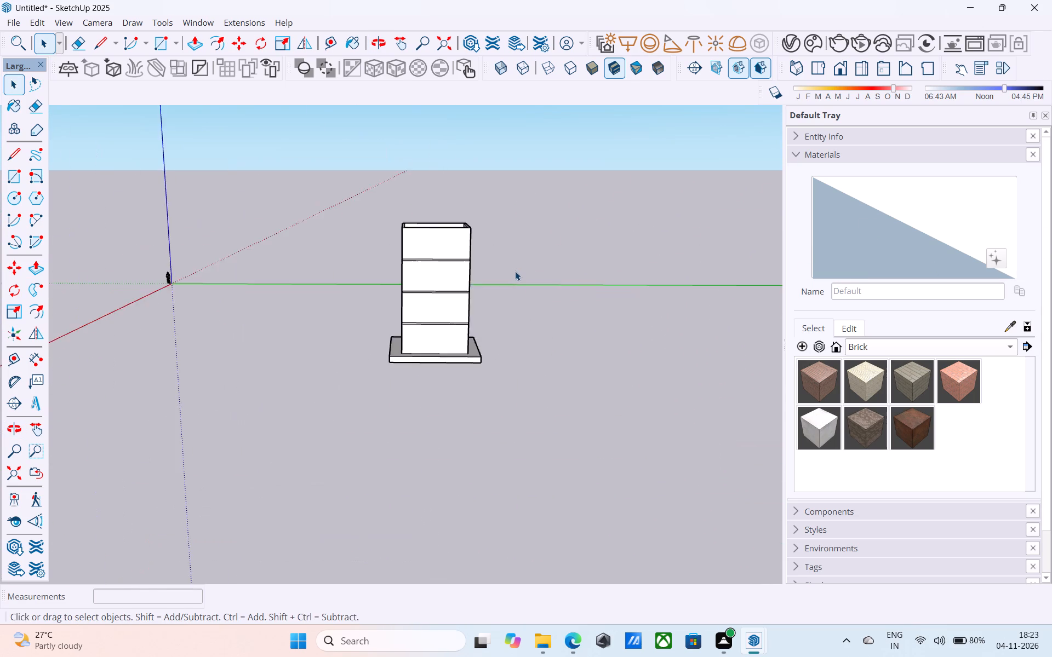
{"action": "scroll", "coordinate": [515, 271], "scroll_direction": "down", "scroll_amount": 9}
{"action": "middle_click_drag", "start_coordinate": [499, 278], "coordinate": [468, 315], "text": "shift"}
{"action": "scroll", "coordinate": [447, 318], "scroll_direction": "up", "scroll_amount": 5}
{"action": "scroll", "coordinate": [516, 272], "scroll_direction": "up", "scroll_amount": 6}
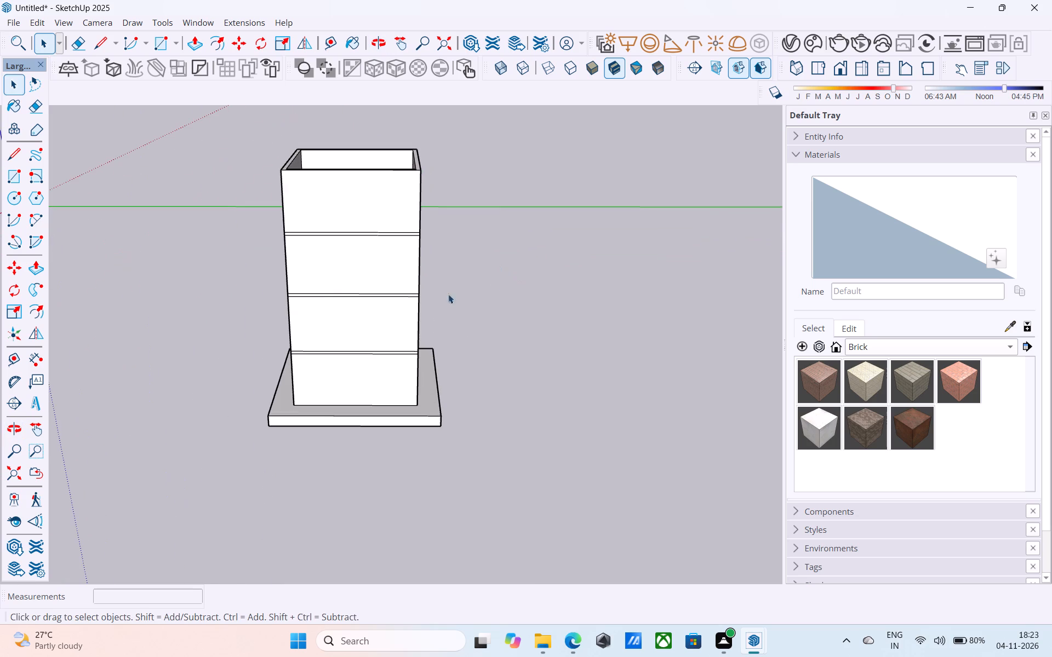
{"action": "middle_click_drag", "start_coordinate": [358, 358], "coordinate": [328, 520]}
{"action": "middle_click_drag", "start_coordinate": [353, 387], "coordinate": [351, 394]}
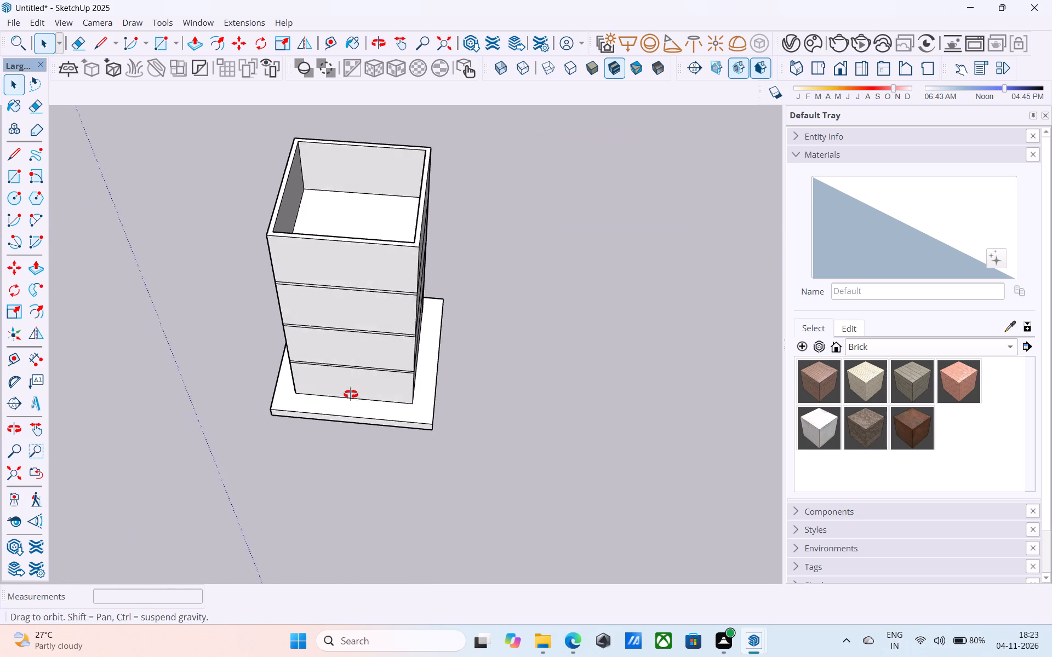
{"action": "middle_click_drag", "start_coordinate": [351, 394], "coordinate": [351, 424]}
Open the building group and draw a 20' 6" by 20' 6" rectangle between opposite inner corners of the fourth storey's wall tops.
{"action": "middle_click_drag", "start_coordinate": [314, 230], "coordinate": [316, 339], "text": "shift"}
{"action": "scroll", "coordinate": [359, 281], "scroll_direction": "up", "scroll_amount": 6}
{"action": "double_click", "coordinate": [363, 284]}
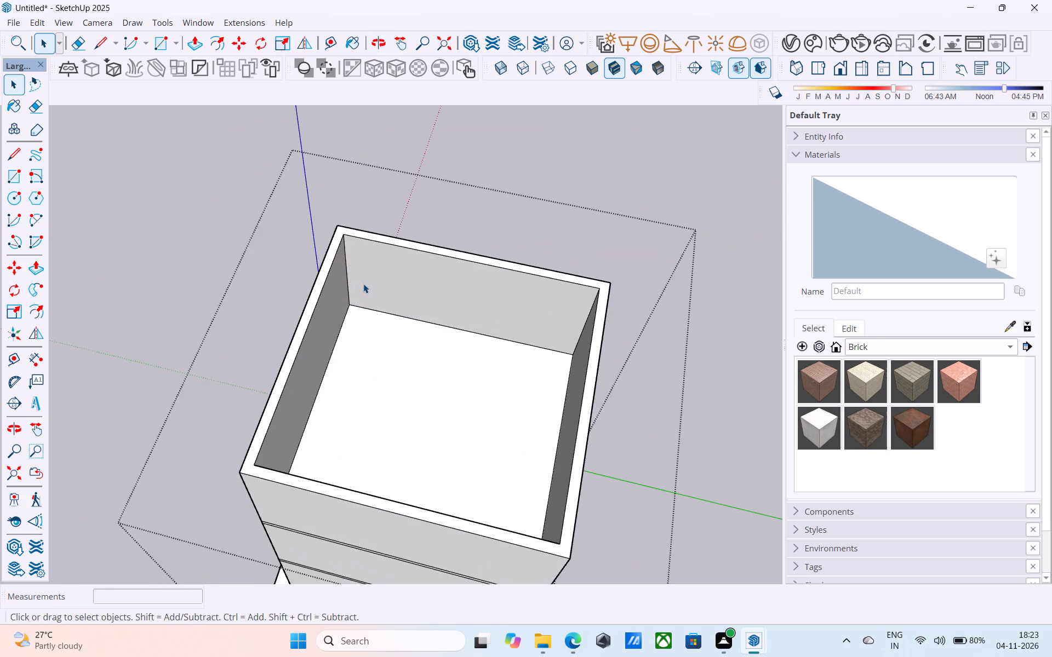
{"action": "middle_click_drag", "start_coordinate": [364, 284], "coordinate": [349, 273]}
{"action": "scroll", "coordinate": [348, 271], "scroll_direction": "up", "scroll_amount": 1}
{"action": "key", "text": "r"}
{"action": "left_click", "coordinate": [346, 226]}
{"action": "scroll", "coordinate": [346, 226], "scroll_direction": "down", "scroll_amount": 7}
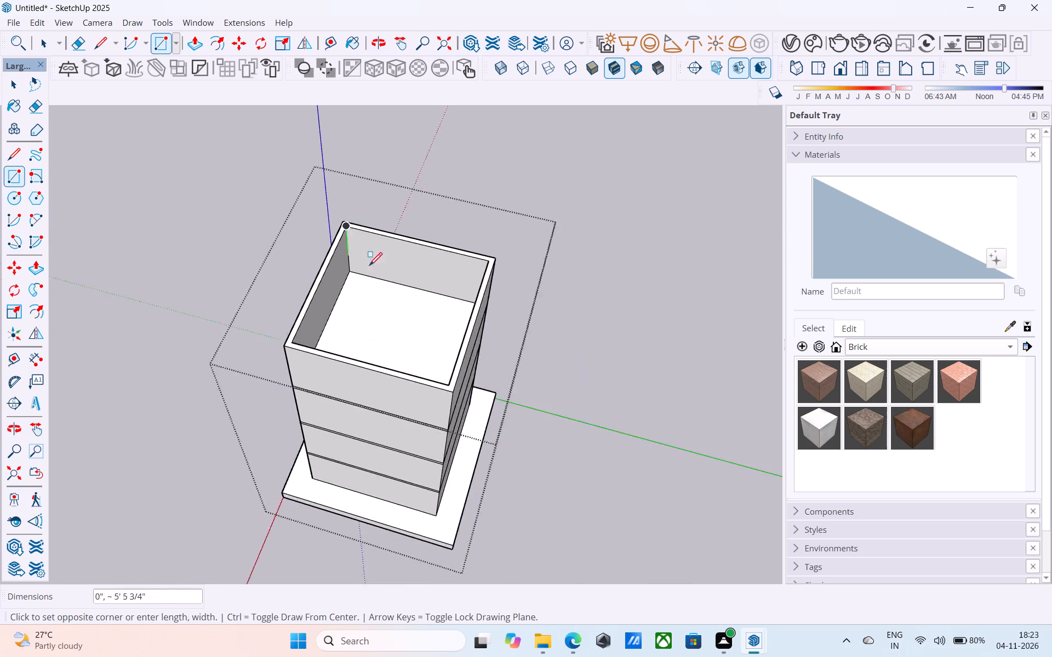
{"action": "middle_click_drag", "start_coordinate": [369, 267], "coordinate": [351, 244], "text": "shift"}
{"action": "scroll", "coordinate": [411, 314], "scroll_direction": "up", "scroll_amount": 12}
{"action": "left_click", "coordinate": [426, 327]}
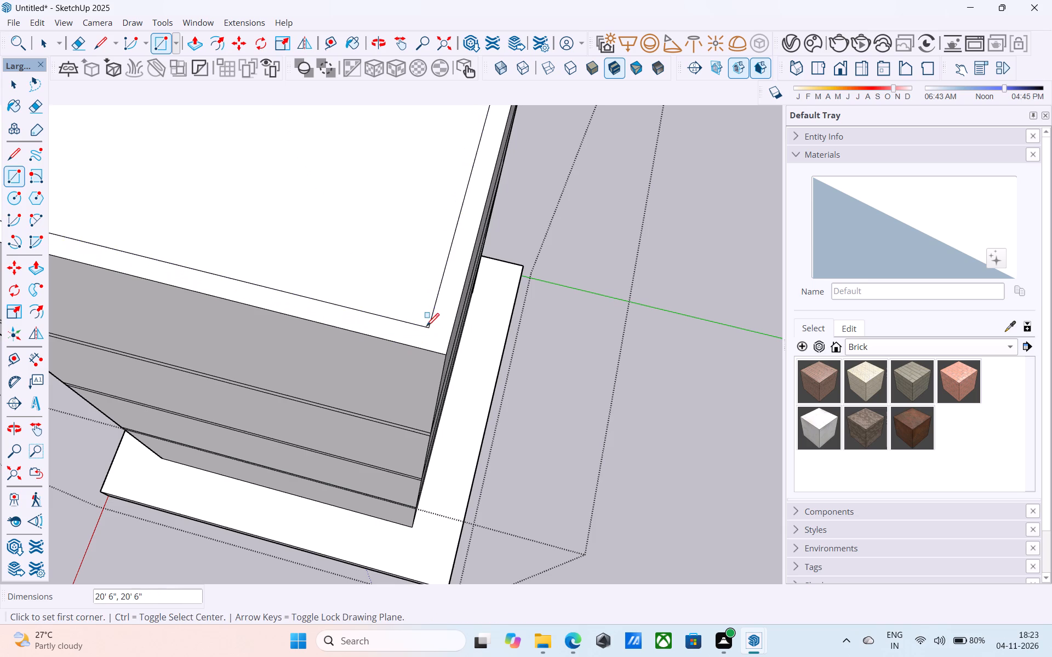
Reverse the new square face that closes the top of the fourth storey between its walls.
{"action": "scroll", "coordinate": [426, 326], "scroll_direction": "down", "scroll_amount": 12}
{"action": "middle_click_drag", "start_coordinate": [429, 336], "coordinate": [414, 371], "text": "shift"}
{"action": "key", "text": "space"}
{"action": "left_click", "coordinate": [393, 315]}
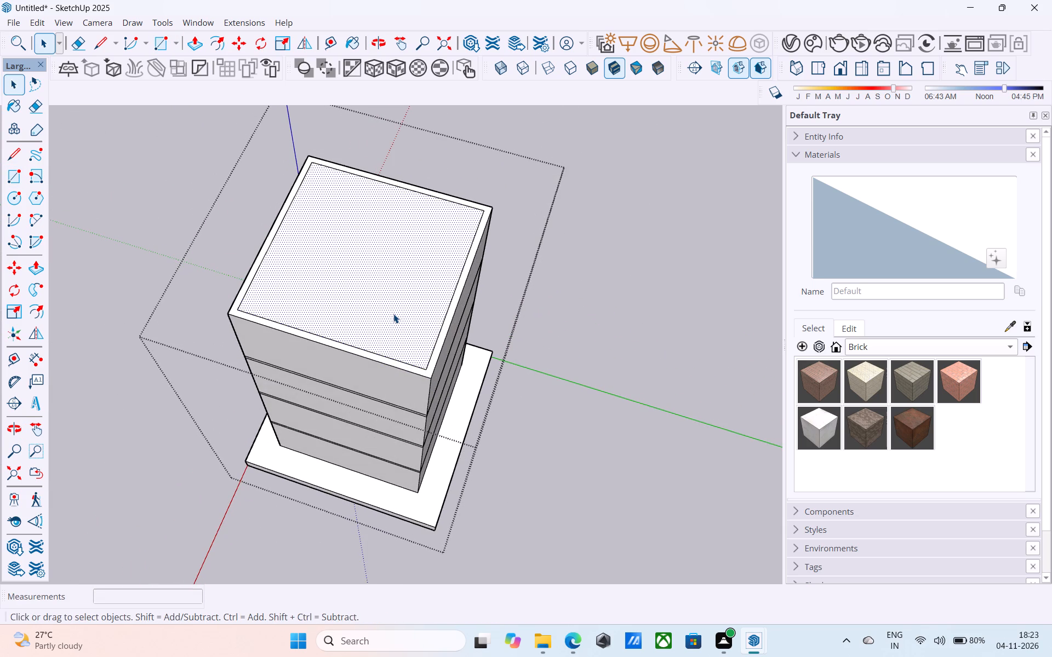
{"action": "right_click", "coordinate": [393, 314]}
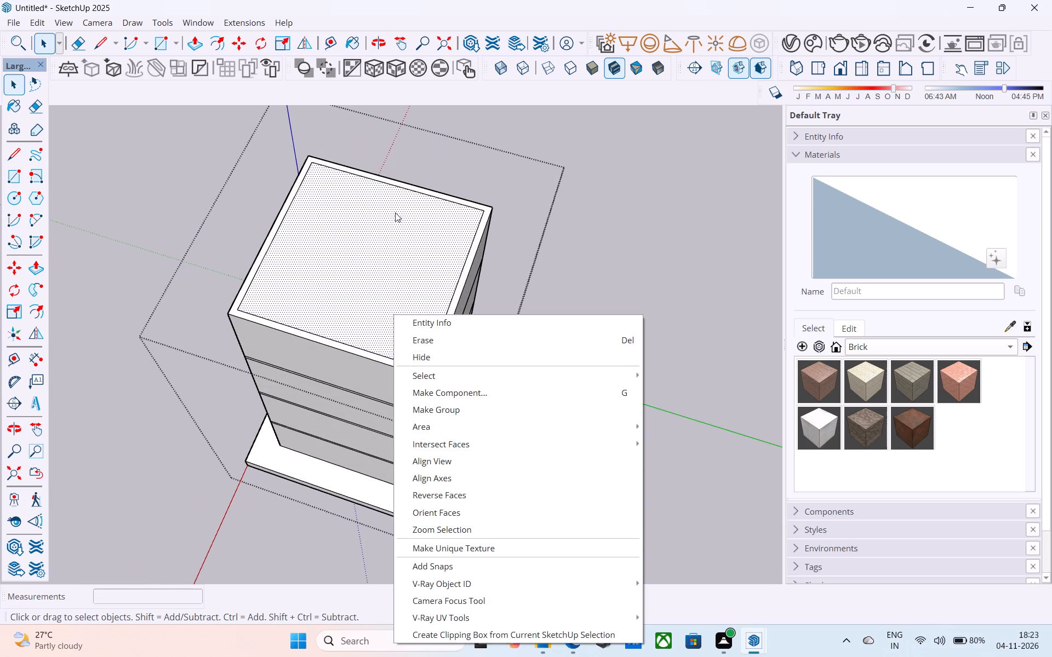
{"action": "left_click", "coordinate": [460, 497]}
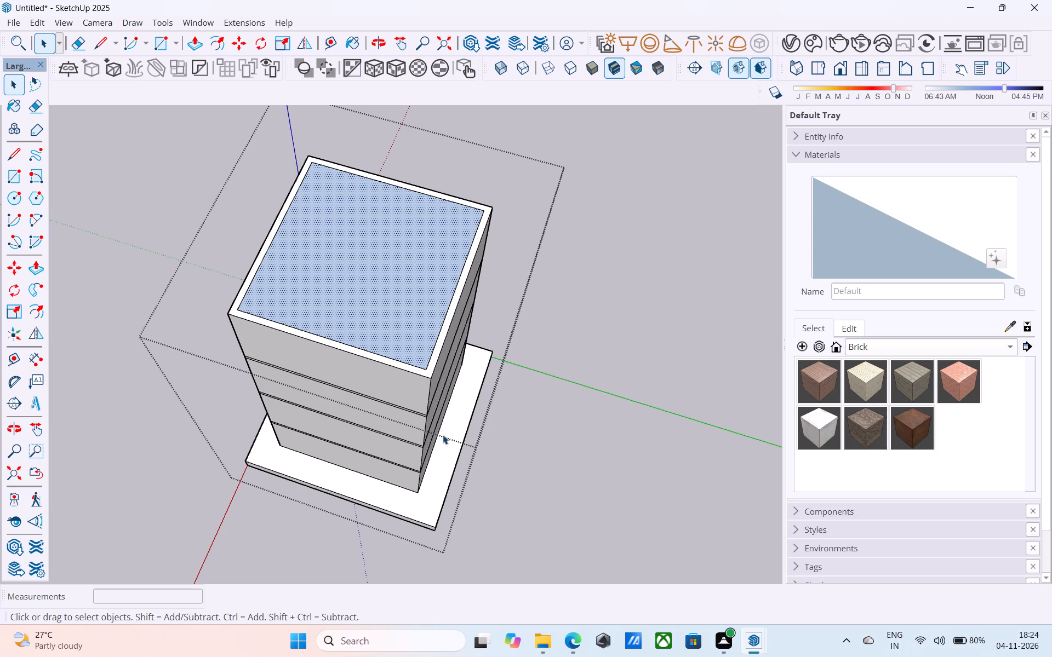
{"action": "middle_click_drag", "start_coordinate": [432, 405], "coordinate": [391, 383]}
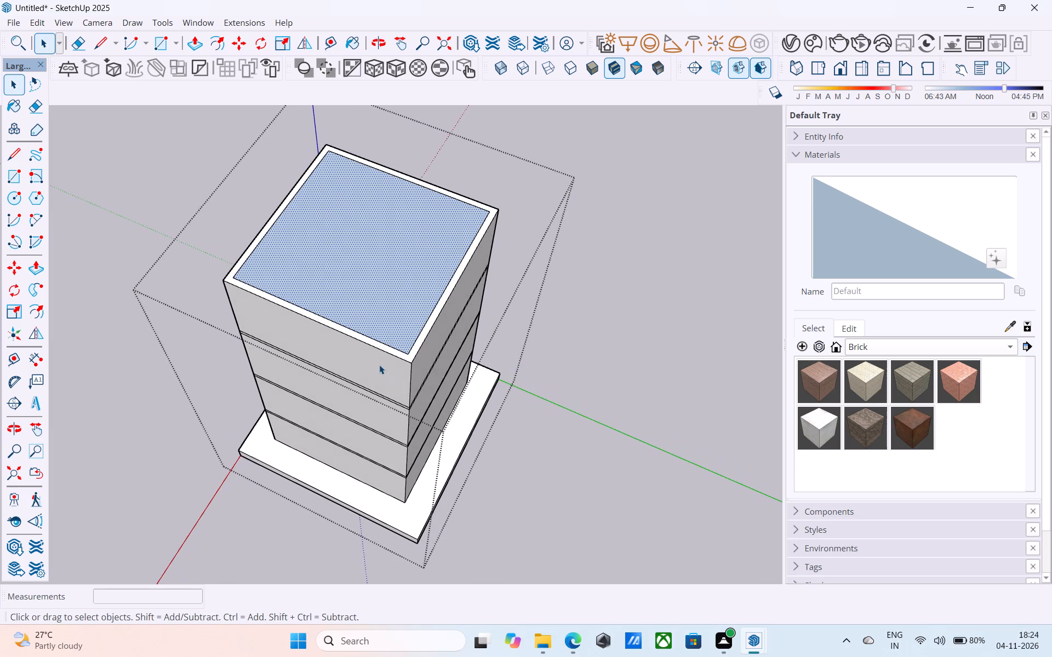
Draw a 6" vertical line up from the far inner corner of the fourth storey's wall top, near the blue axis.
{"action": "scroll", "coordinate": [378, 360], "scroll_direction": "up", "scroll_amount": 4}
{"action": "key", "text": "l"}
{"action": "scroll", "coordinate": [379, 359], "scroll_direction": "down", "scroll_amount": 6}
{"action": "middle_click_drag", "start_coordinate": [379, 359], "coordinate": [427, 503]}
{"action": "scroll", "coordinate": [382, 347], "scroll_direction": "up", "scroll_amount": 6}
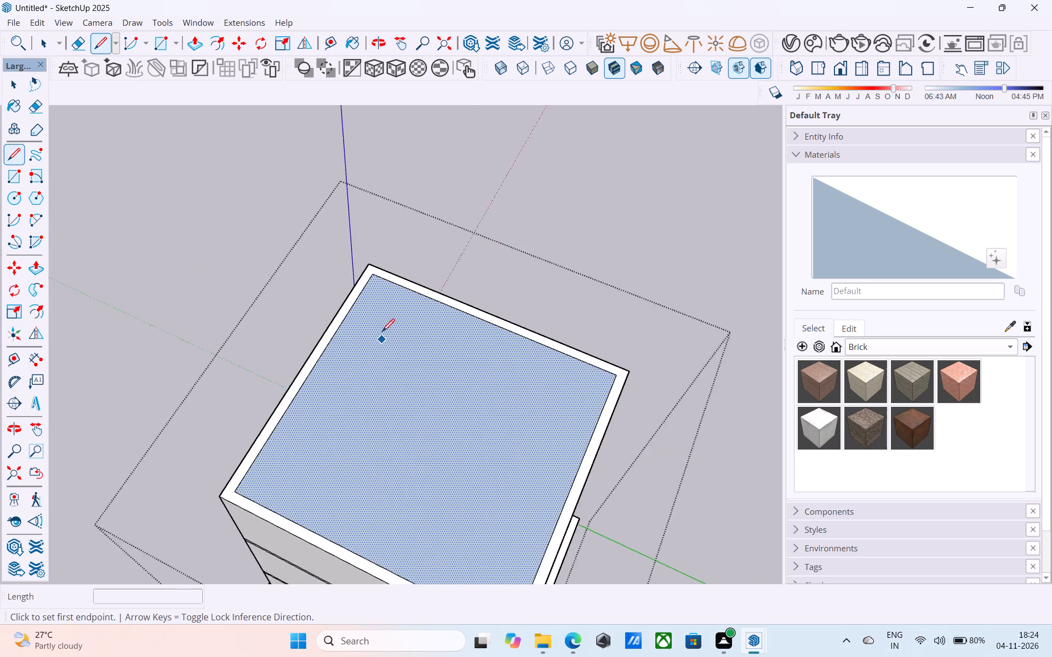
{"action": "scroll", "coordinate": [380, 285], "scroll_direction": "down", "scroll_amount": 2}
{"action": "scroll", "coordinate": [380, 285], "scroll_direction": "up", "scroll_amount": 8}
{"action": "left_click", "coordinate": [363, 255]}
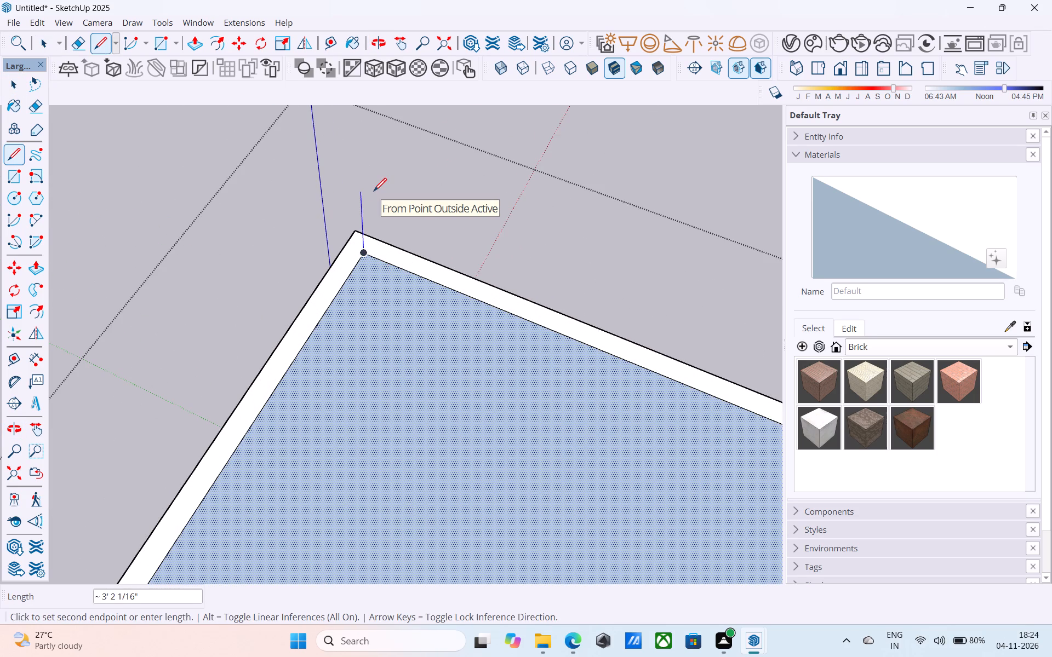
{"action": "type", "text": "6\""}
{"action": "key", "text": "Return"}
{"action": "key", "text": "space"}
Draw a second 6" vertical line up from the diagonally opposite inner corner of the fourth storey's wall top.
{"action": "key", "text": "l"}
{"action": "scroll", "coordinate": [318, 151], "scroll_direction": "down", "scroll_amount": 15}
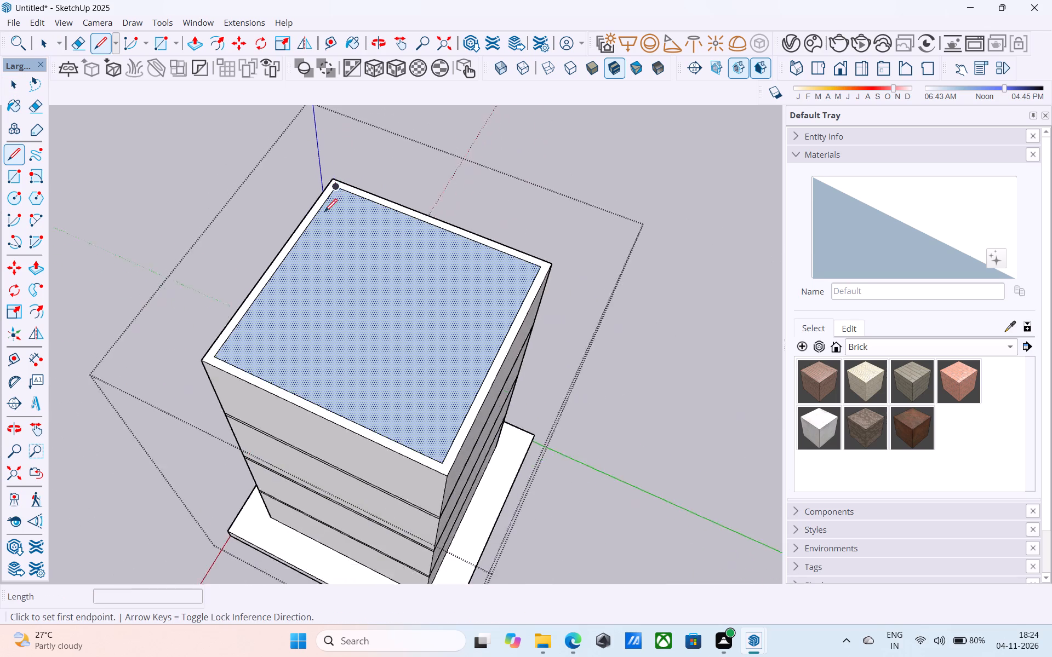
{"action": "scroll", "coordinate": [324, 213], "scroll_direction": "down", "scroll_amount": 2}
{"action": "middle_click_drag", "start_coordinate": [418, 364], "coordinate": [430, 418]}
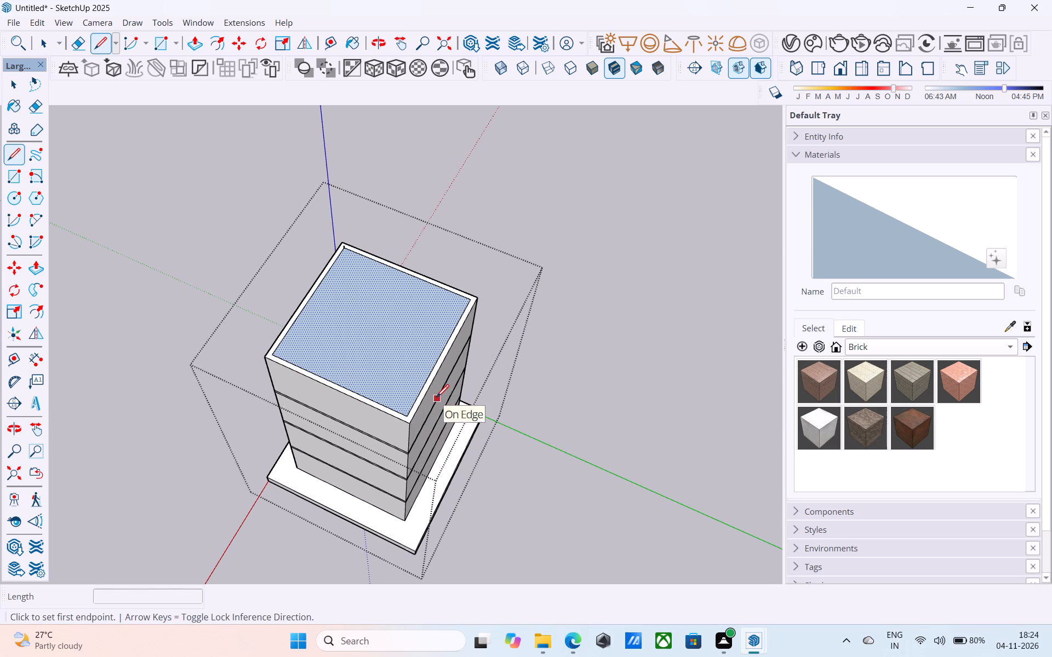
{"action": "middle_click_drag", "start_coordinate": [436, 399], "coordinate": [410, 292]}
{"action": "scroll", "coordinate": [378, 326], "scroll_direction": "up", "scroll_amount": 16}
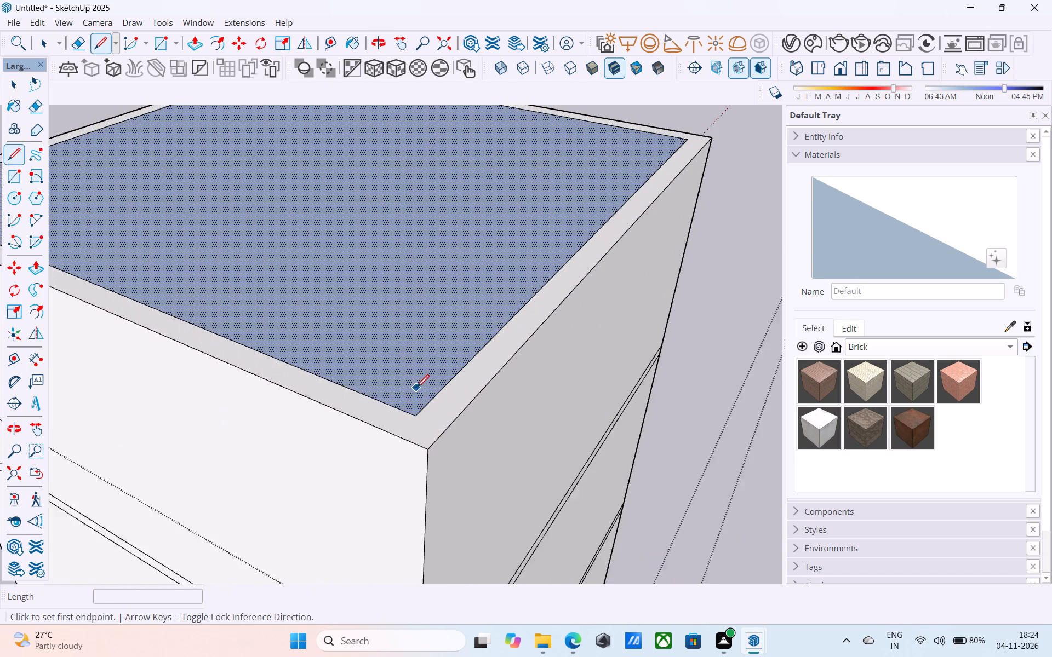
{"action": "scroll", "coordinate": [416, 389], "scroll_direction": "up", "scroll_amount": 1}
{"action": "left_click", "coordinate": [418, 418]}
{"action": "type", "text": "6\""}
{"action": "key", "text": "Return"}
{"action": "key", "text": "space"}
Draw a 20' 6" by 20' 6" rectangle between the upper ends of the two 6" lines as the fourth roof slab's top face.
{"action": "type", "text": "r"}
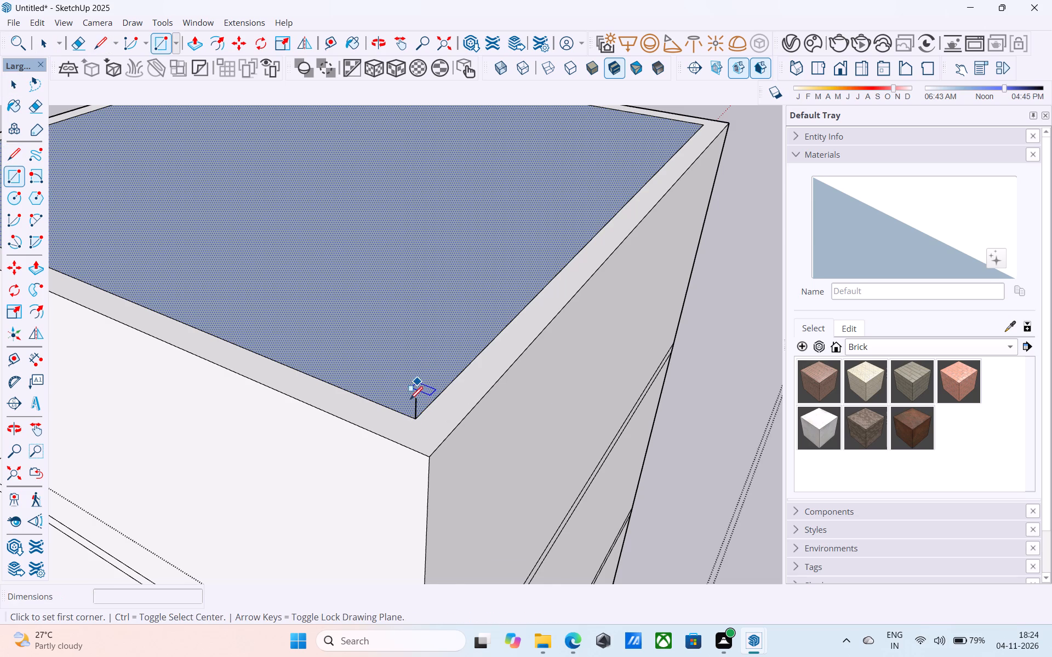
{"action": "scroll", "coordinate": [410, 401], "scroll_direction": "down", "scroll_amount": 5}
{"action": "scroll", "coordinate": [405, 397], "scroll_direction": "up", "scroll_amount": 2}
{"action": "scroll", "coordinate": [405, 397], "scroll_direction": "down", "scroll_amount": 2}
{"action": "middle_click_drag", "start_coordinate": [399, 396], "coordinate": [368, 514], "text": "shift"}
{"action": "scroll", "coordinate": [291, 192], "scroll_direction": "up", "scroll_amount": 11}
{"action": "left_click", "coordinate": [291, 143]}
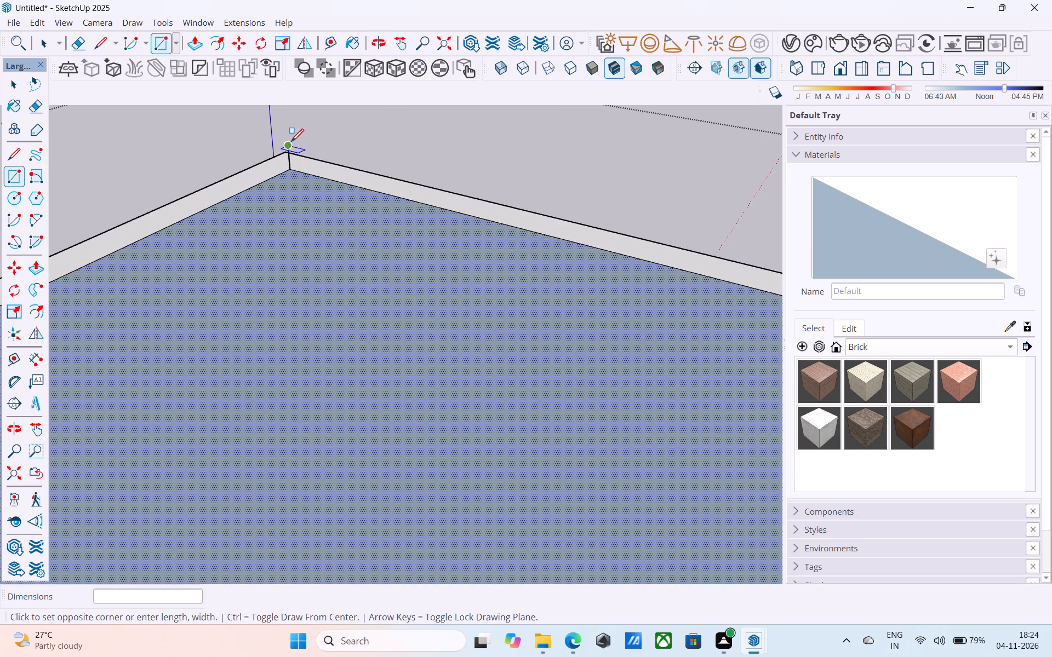
{"action": "scroll", "coordinate": [289, 142], "scroll_direction": "down", "scroll_amount": 12}
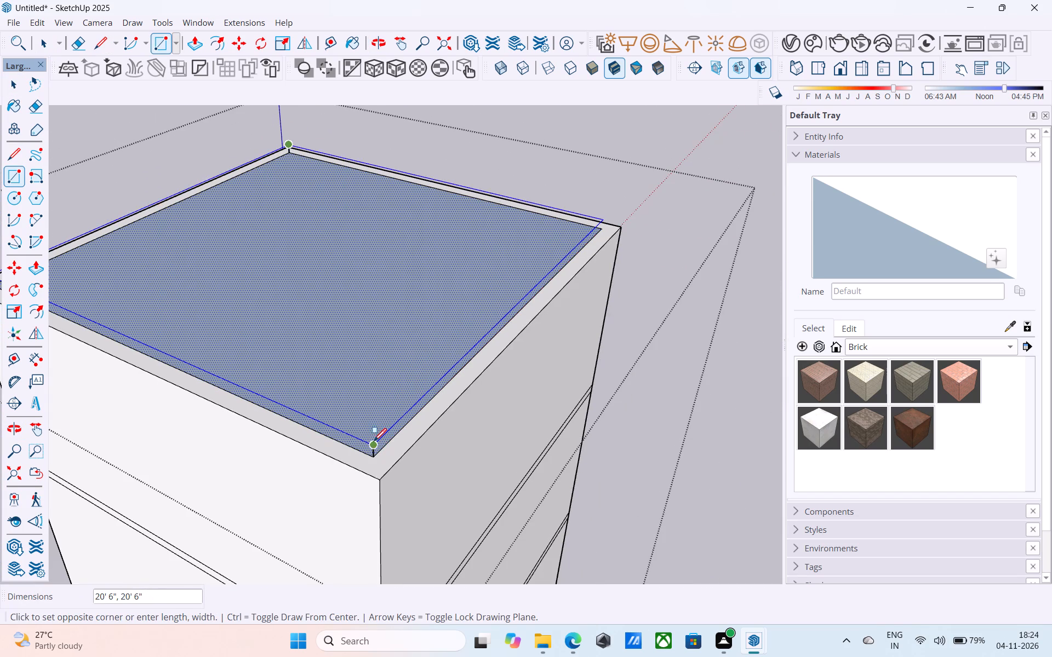
{"action": "left_click", "coordinate": [374, 442]}
{"action": "key", "text": "space"}
{"action": "scroll", "coordinate": [376, 439], "scroll_direction": "down", "scroll_amount": 3}
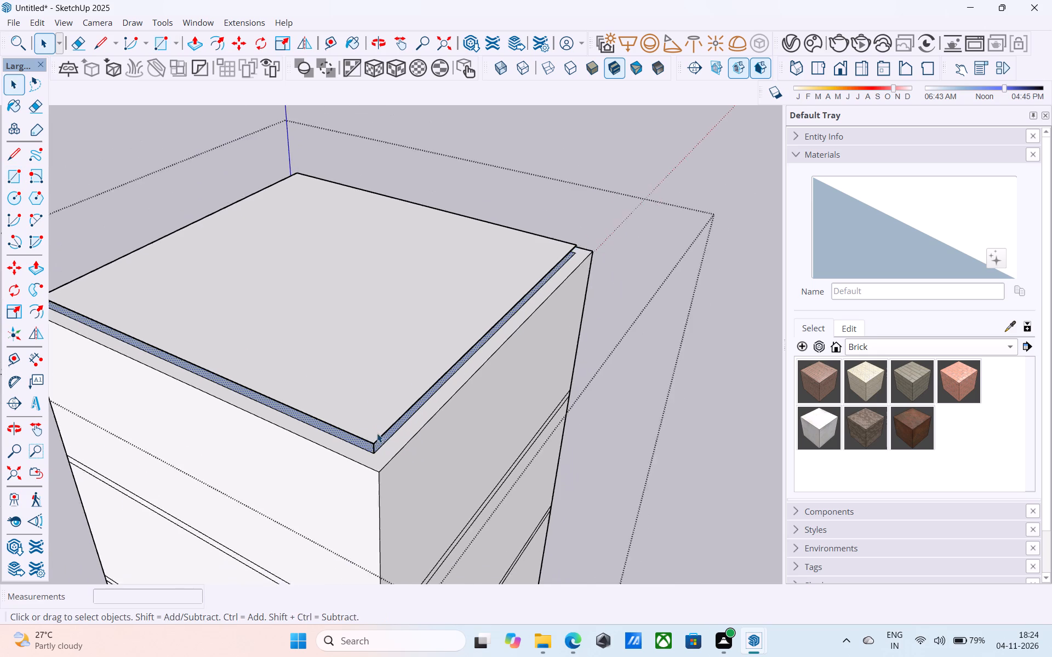
Draw 6" vertical lines at the fourth roof slab's two remaining corners to close its side faces.
{"action": "scroll", "coordinate": [377, 433], "scroll_direction": "down", "scroll_amount": 2}
{"action": "key", "text": "l"}
{"action": "scroll", "coordinate": [377, 433], "scroll_direction": "down", "scroll_amount": 6}
{"action": "middle_click_drag", "start_coordinate": [239, 350], "coordinate": [474, 301]}
{"action": "scroll", "coordinate": [390, 365], "scroll_direction": "up", "scroll_amount": 10}
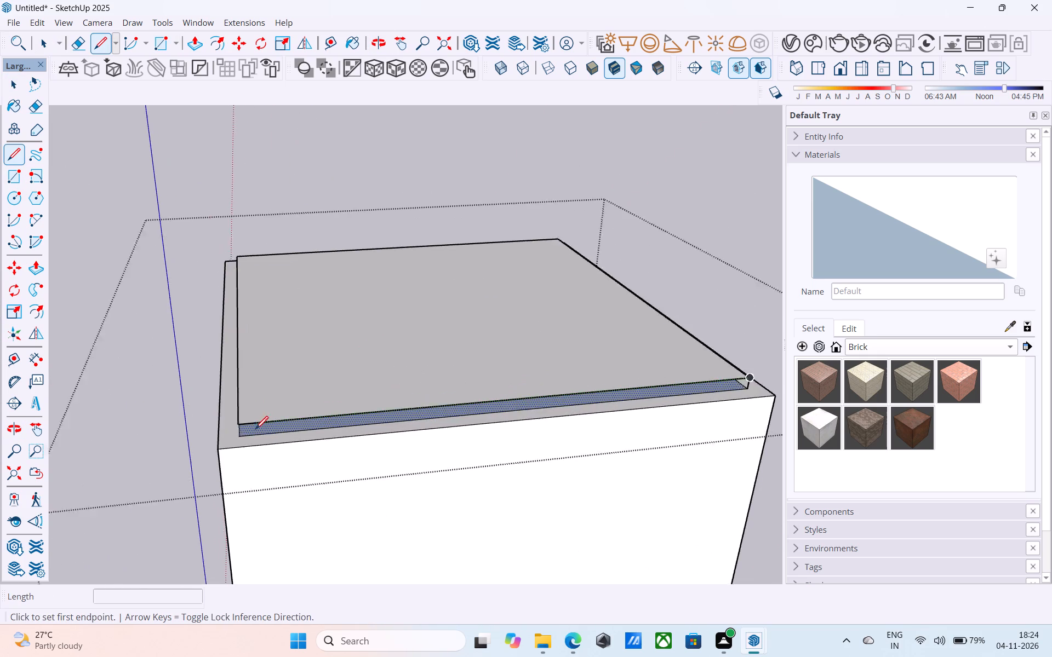
{"action": "scroll", "coordinate": [255, 430], "scroll_direction": "up", "scroll_amount": 10}
{"action": "left_click", "coordinate": [225, 442]}
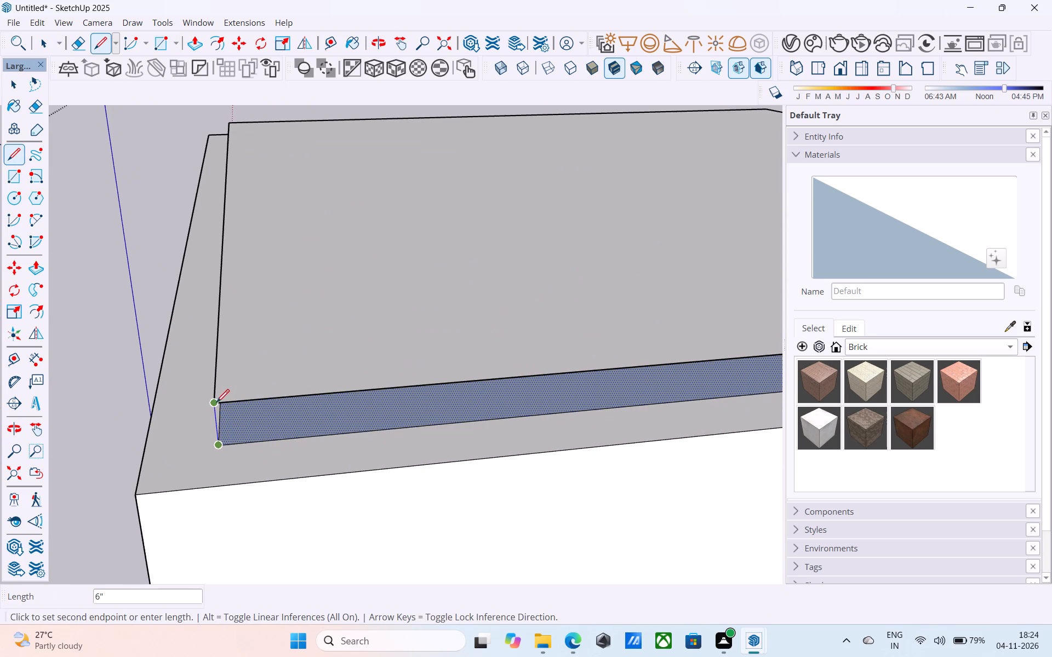
{"action": "left_click", "coordinate": [215, 402]}
{"action": "scroll", "coordinate": [158, 407], "scroll_direction": "down", "scroll_amount": 14}
{"action": "middle_click_drag", "start_coordinate": [507, 308], "coordinate": [72, 303]}
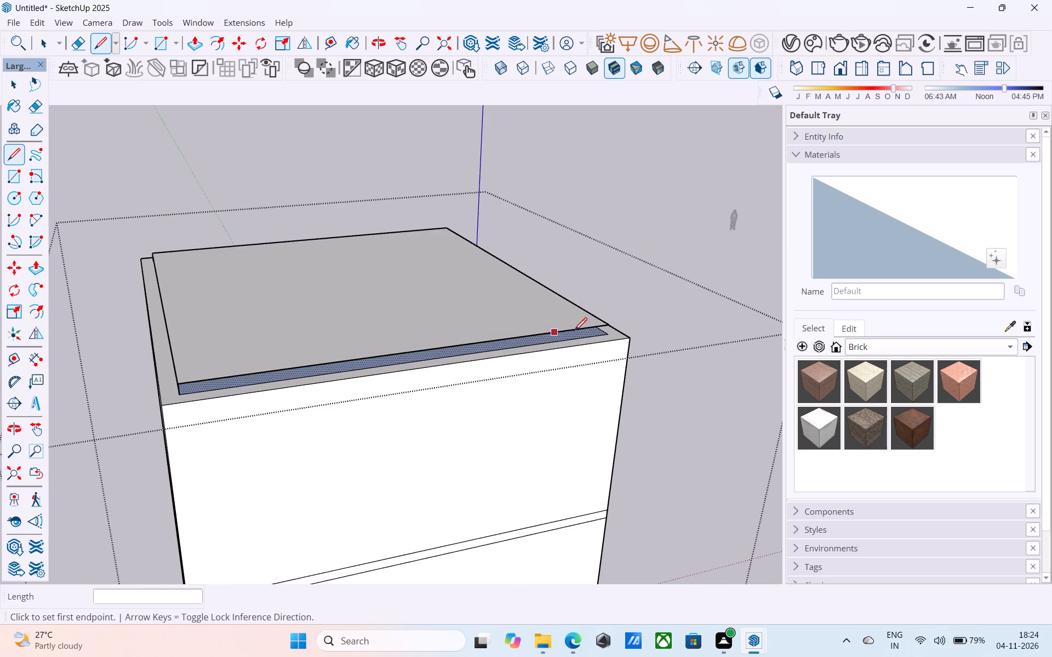
{"action": "scroll", "coordinate": [631, 322], "scroll_direction": "up", "scroll_amount": 10}
{"action": "left_click", "coordinate": [510, 377]}
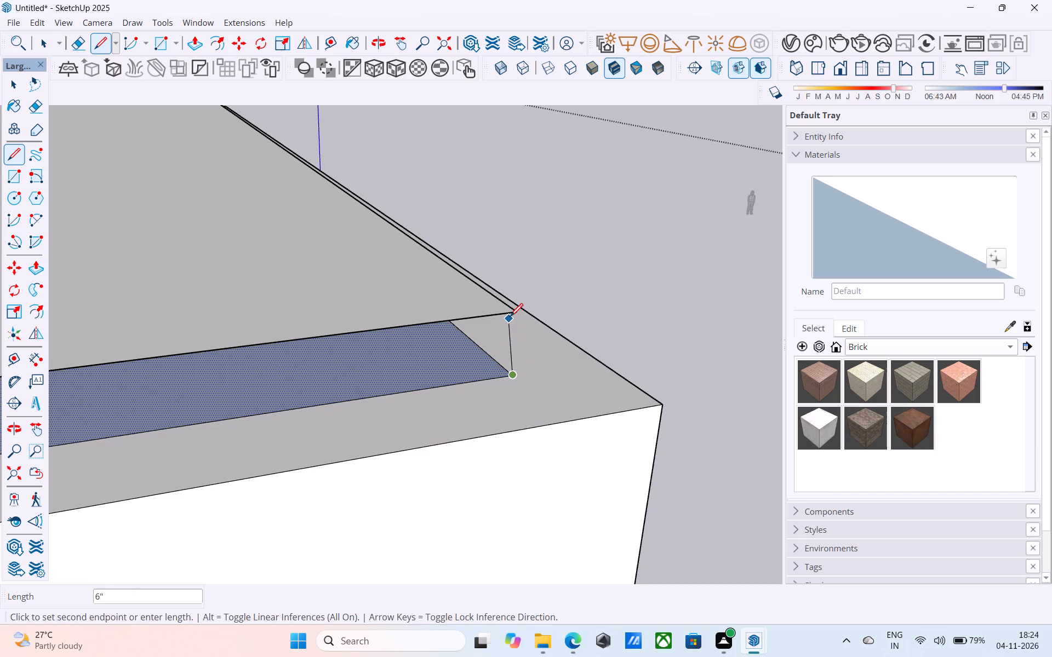
{"action": "left_click", "coordinate": [513, 315]}
{"action": "key", "text": "space"}
Reverse the two adjoining side faces of the fourth roof slab at the corner opposite the blue axis.
{"action": "scroll", "coordinate": [580, 308], "scroll_direction": "down", "scroll_amount": 10}
{"action": "scroll", "coordinate": [634, 298], "scroll_direction": "up", "scroll_amount": 1}
{"action": "scroll", "coordinate": [634, 298], "scroll_direction": "down", "scroll_amount": 4}
{"action": "middle_click_drag", "start_coordinate": [369, 356], "coordinate": [510, 341]}
{"action": "scroll", "coordinate": [372, 364], "scroll_direction": "up", "scroll_amount": 7}
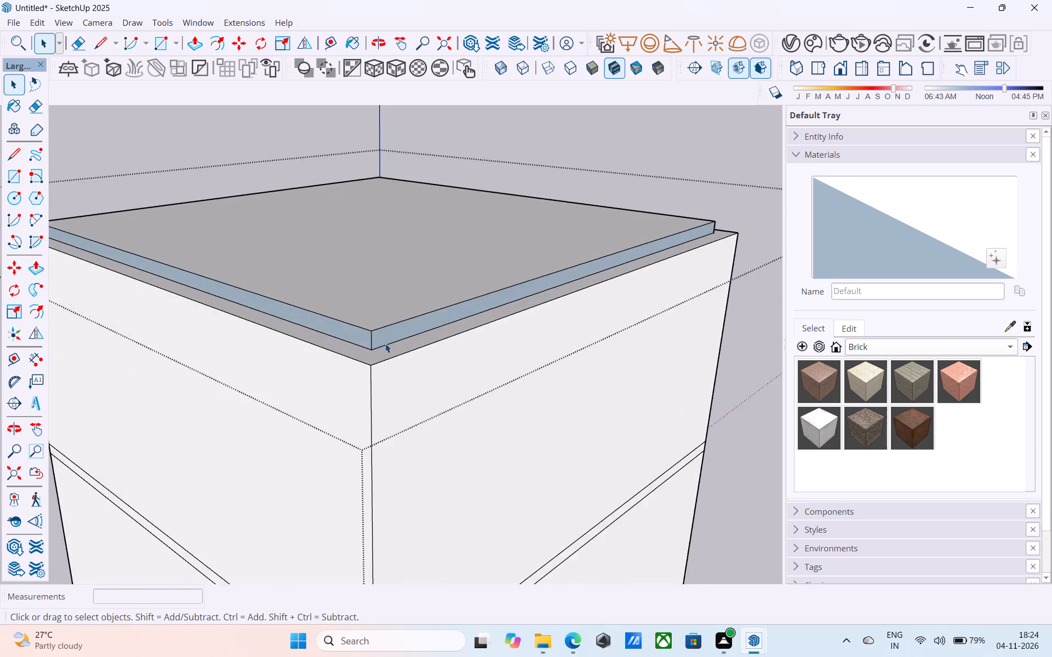
{"action": "scroll", "coordinate": [385, 343], "scroll_direction": "up", "scroll_amount": 12}
{"action": "scroll", "coordinate": [293, 339], "scroll_direction": "down", "scroll_amount": 6}
{"action": "middle_click_drag", "start_coordinate": [270, 338], "coordinate": [417, 330], "text": "shift"}
{"action": "scroll", "coordinate": [432, 334], "scroll_direction": "up", "scroll_amount": 5}
{"action": "left_click", "coordinate": [409, 331]}
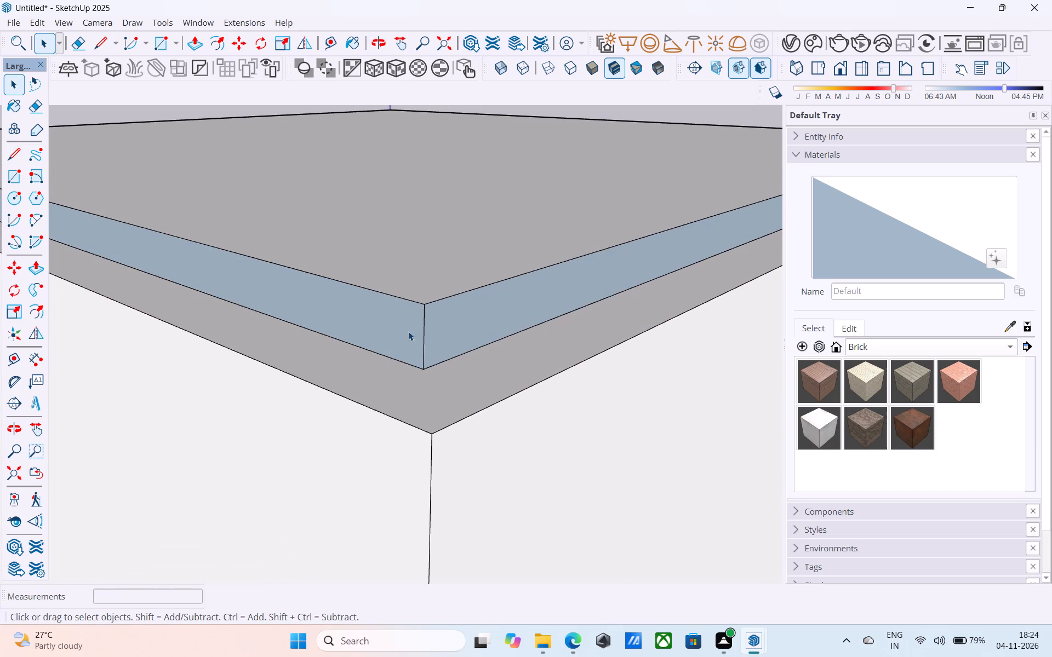
{"action": "right_click", "coordinate": [408, 331]}
{"action": "left_click", "coordinate": [459, 191]}
{"action": "left_click", "coordinate": [432, 315]}
{"action": "right_click", "coordinate": [433, 315]}
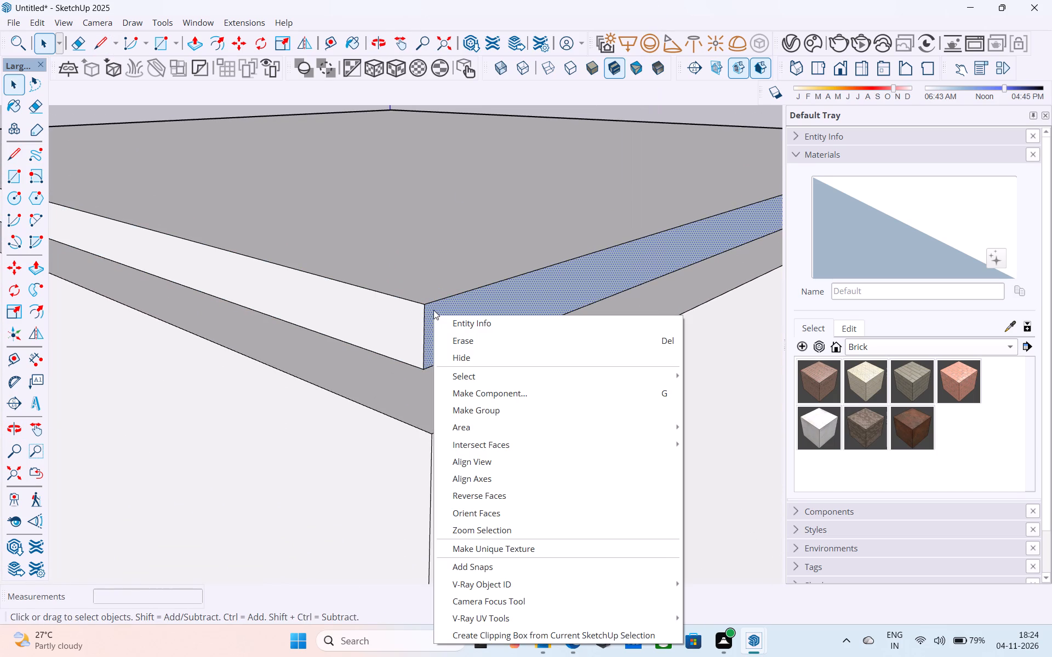
{"action": "left_click", "coordinate": [515, 487]}
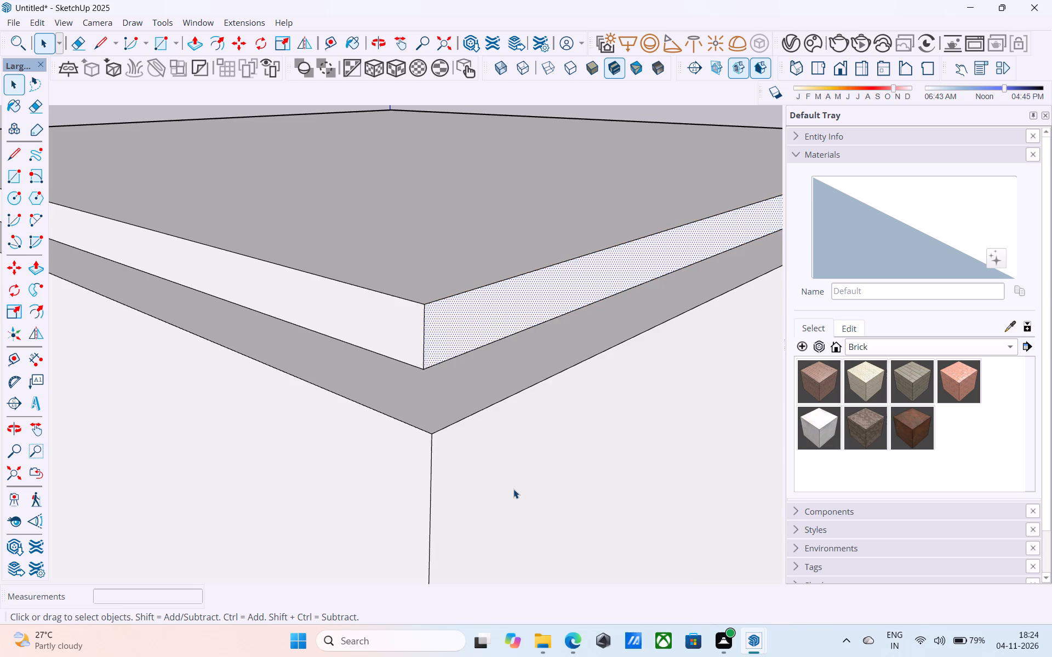
Reverse the remaining two side faces of the fourth roof slab.
{"action": "scroll", "coordinate": [516, 485], "scroll_direction": "down", "scroll_amount": 14}
{"action": "middle_click_drag", "start_coordinate": [426, 412], "coordinate": [768, 387]}
{"action": "scroll", "coordinate": [675, 384], "scroll_direction": "down", "scroll_amount": 8}
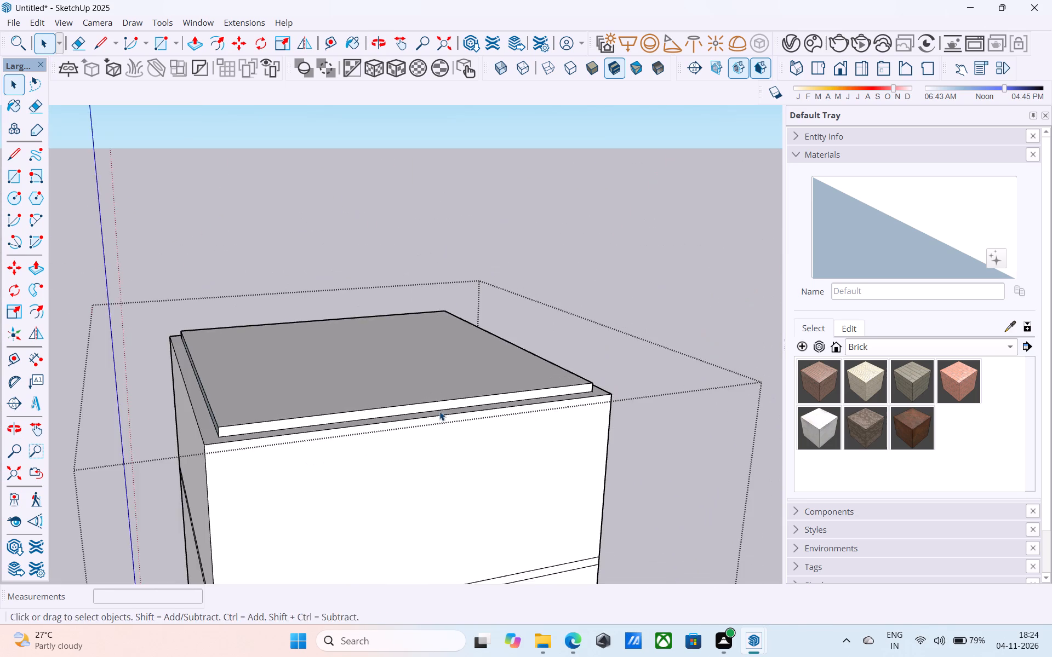
{"action": "middle_click_drag", "start_coordinate": [358, 411], "coordinate": [728, 372]}
{"action": "middle_click_drag", "start_coordinate": [307, 382], "coordinate": [525, 411]}
{"action": "scroll", "coordinate": [327, 461], "scroll_direction": "up", "scroll_amount": 16}
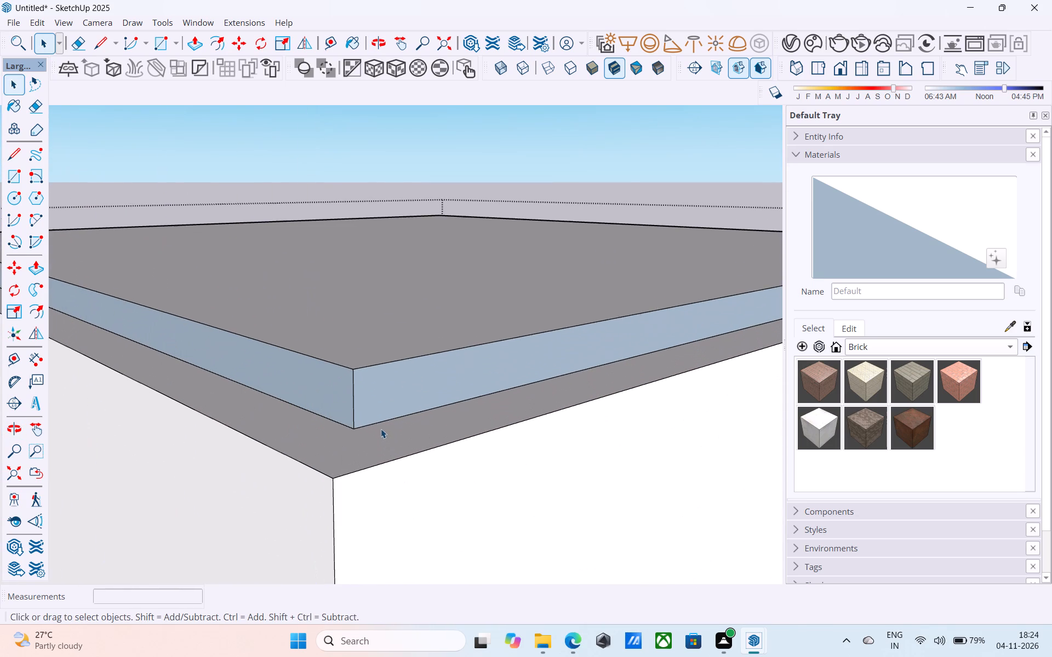
{"action": "left_click", "coordinate": [379, 414]}
{"action": "right_click", "coordinate": [379, 414]}
{"action": "left_click", "coordinate": [387, 272]}
{"action": "left_click", "coordinate": [300, 410]}
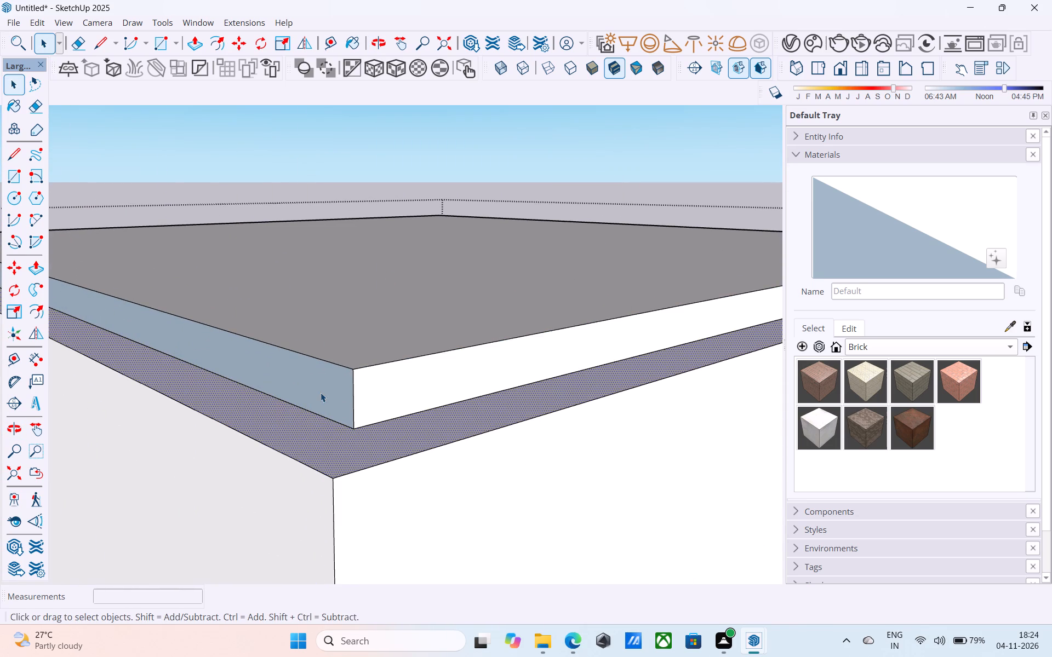
{"action": "left_click", "coordinate": [323, 390]}
{"action": "right_click", "coordinate": [324, 390]}
{"action": "left_click", "coordinate": [370, 244]}
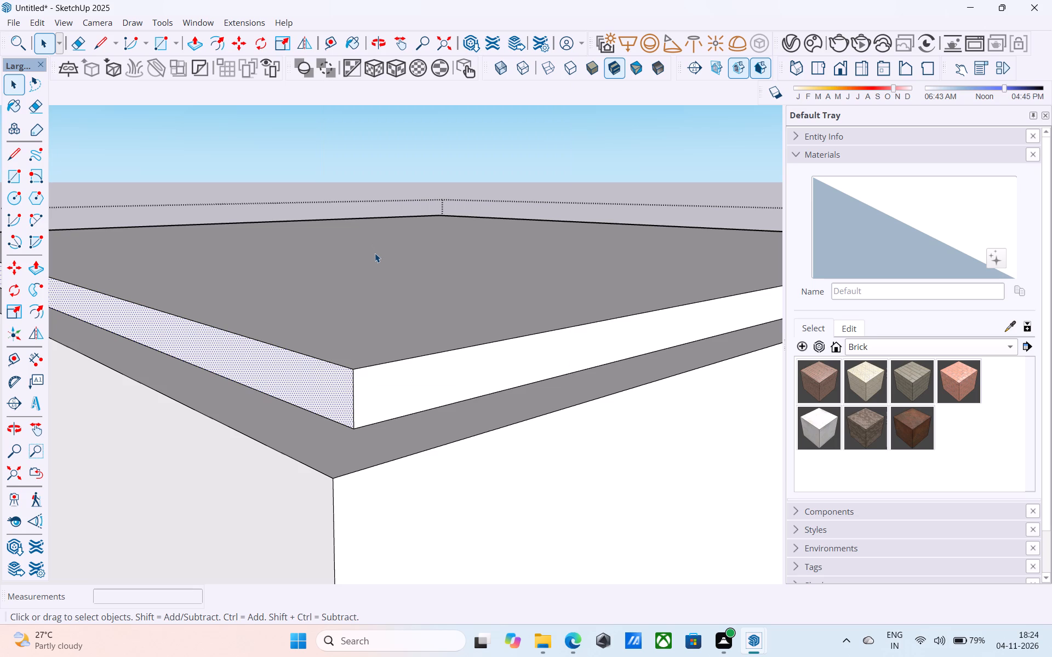
Push/Pull two adjoining side faces of the fourth roof slab 9" outward, flush with the outer wall faces.
{"action": "scroll", "coordinate": [364, 255], "scroll_direction": "down", "scroll_amount": 2}
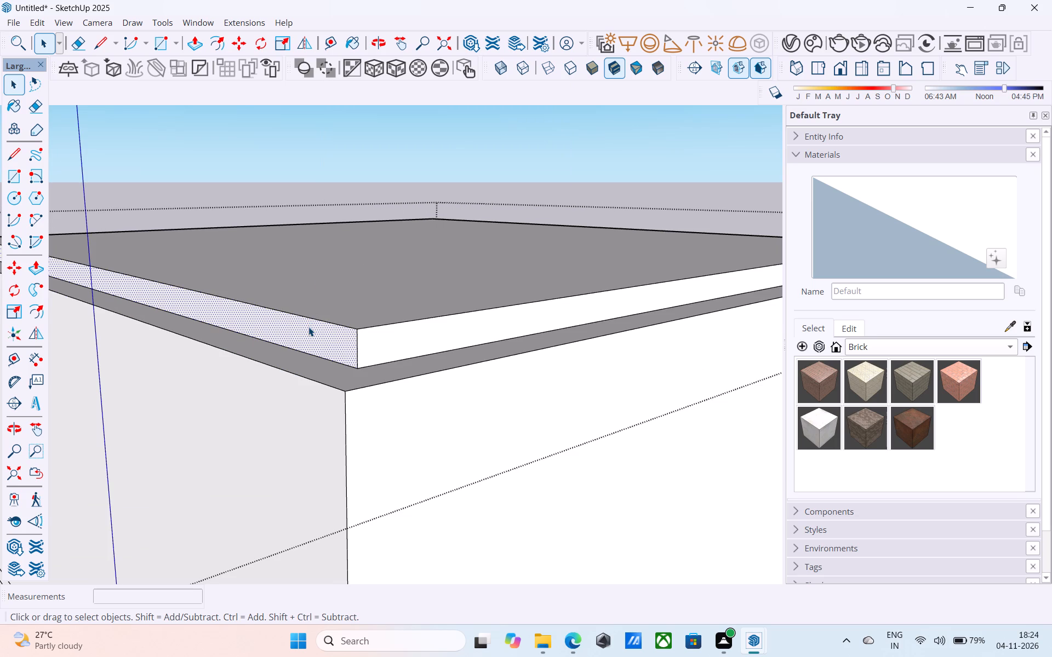
{"action": "key", "text": "p"}
{"action": "left_click", "coordinate": [308, 327]}
{"action": "left_click", "coordinate": [281, 373]}
{"action": "key", "text": "space"}
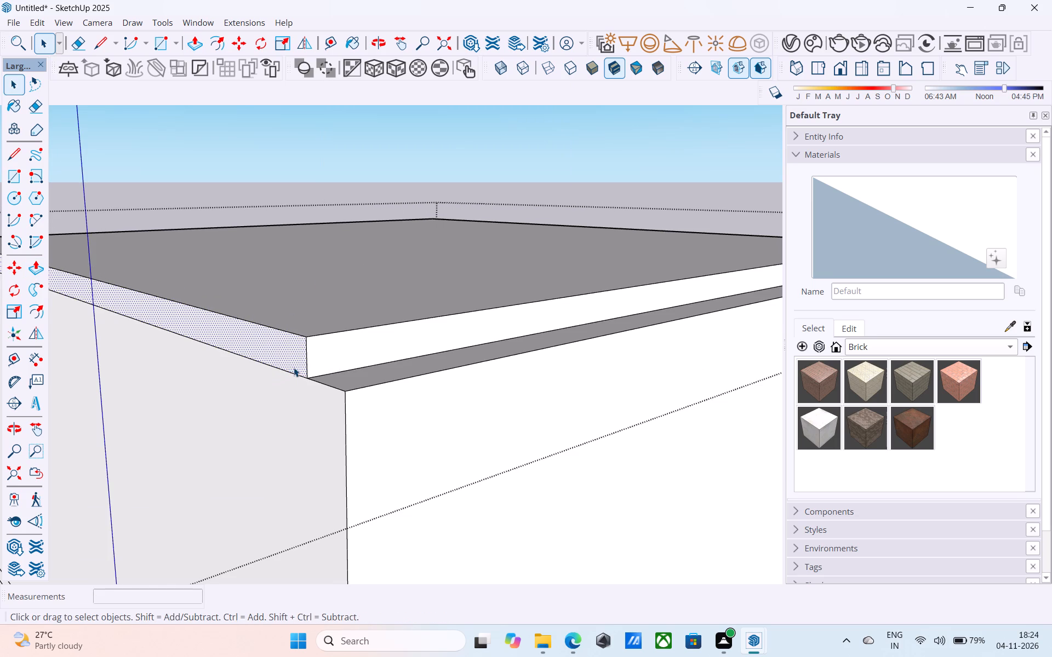
{"action": "left_click", "coordinate": [342, 362]}
{"action": "key", "text": "p"}
{"action": "left_click", "coordinate": [342, 362]}
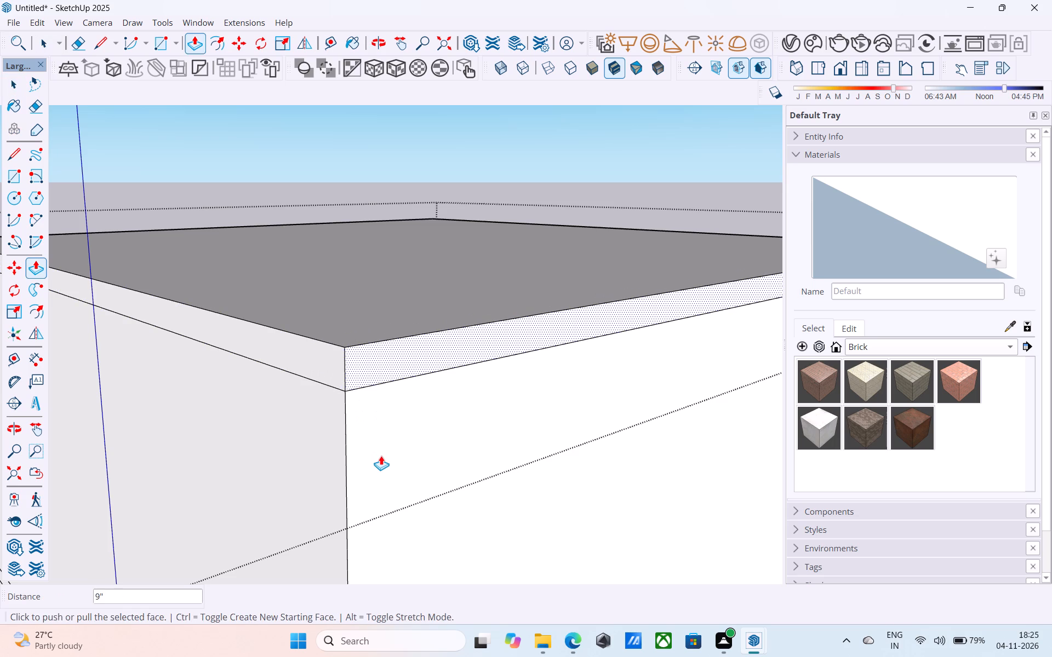
{"action": "left_click", "coordinate": [380, 456]}
{"action": "key", "text": "space"}
Push/Pull the other two side faces of the fourth roof slab outward, flush with the outer wall faces.
{"action": "scroll", "coordinate": [391, 443], "scroll_direction": "down", "scroll_amount": 2}
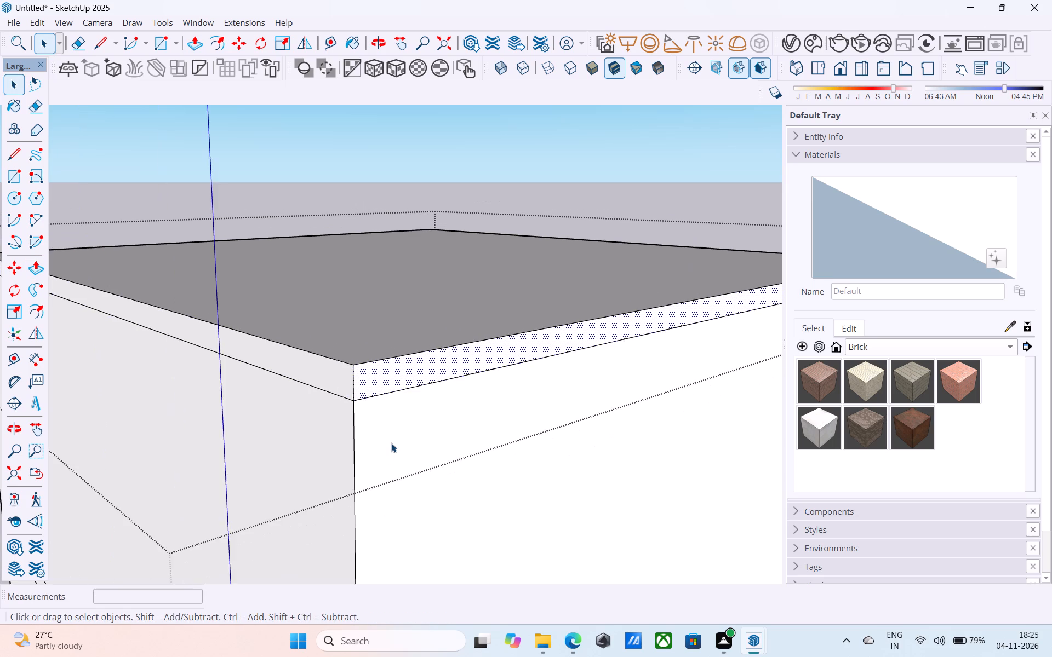
{"action": "scroll", "coordinate": [391, 443], "scroll_direction": "down", "scroll_amount": 12}
{"action": "middle_click_drag", "start_coordinate": [391, 443], "coordinate": [762, 436]}
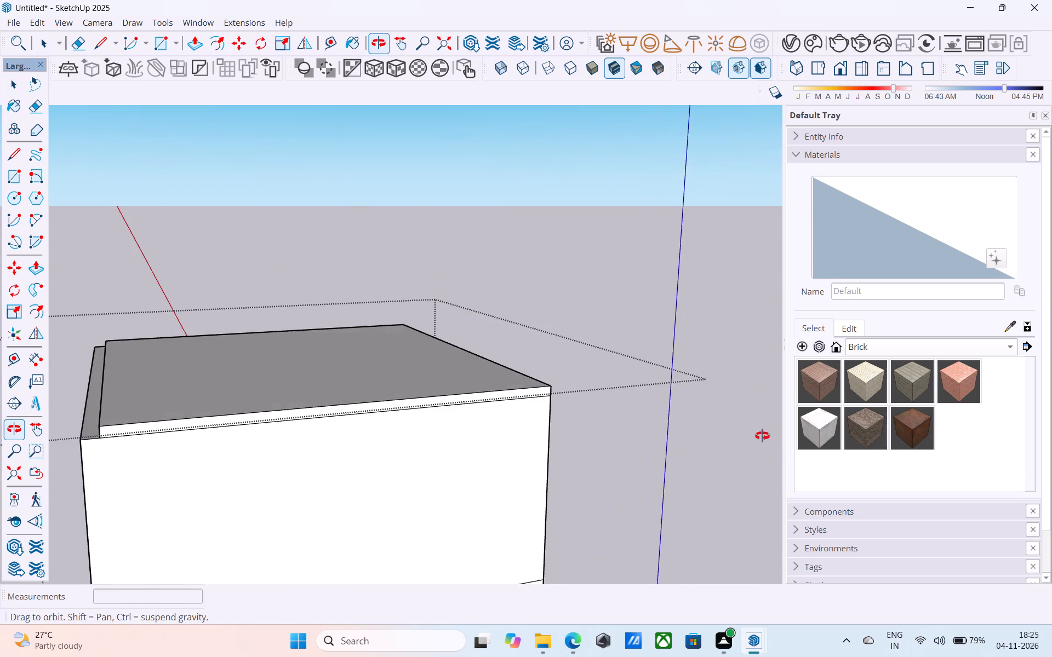
{"action": "middle_click_drag", "start_coordinate": [762, 436], "coordinate": [762, 436]}
{"action": "scroll", "coordinate": [497, 417], "scroll_direction": "down", "scroll_amount": 6}
{"action": "middle_click_drag", "start_coordinate": [352, 417], "coordinate": [775, 423]}
{"action": "middle_click_drag", "start_coordinate": [284, 451], "coordinate": [445, 448]}
{"action": "scroll", "coordinate": [418, 442], "scroll_direction": "up", "scroll_amount": 3}
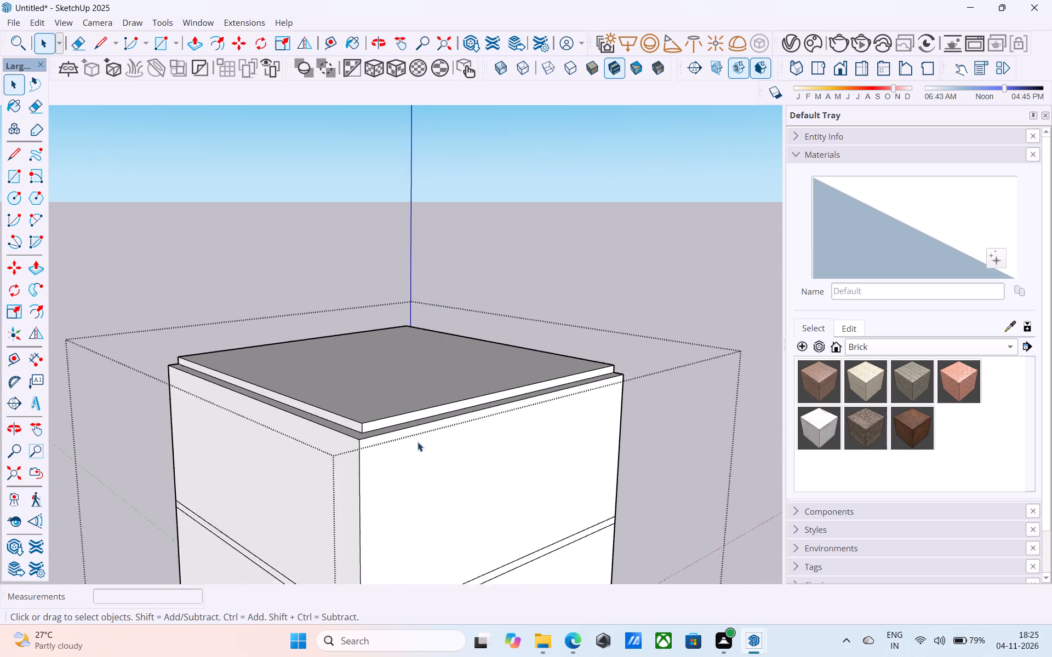
{"action": "scroll", "coordinate": [418, 442], "scroll_direction": "up", "scroll_amount": 8}
{"action": "left_click", "coordinate": [353, 413]}
{"action": "key", "text": "p"}
{"action": "left_click", "coordinate": [353, 412]}
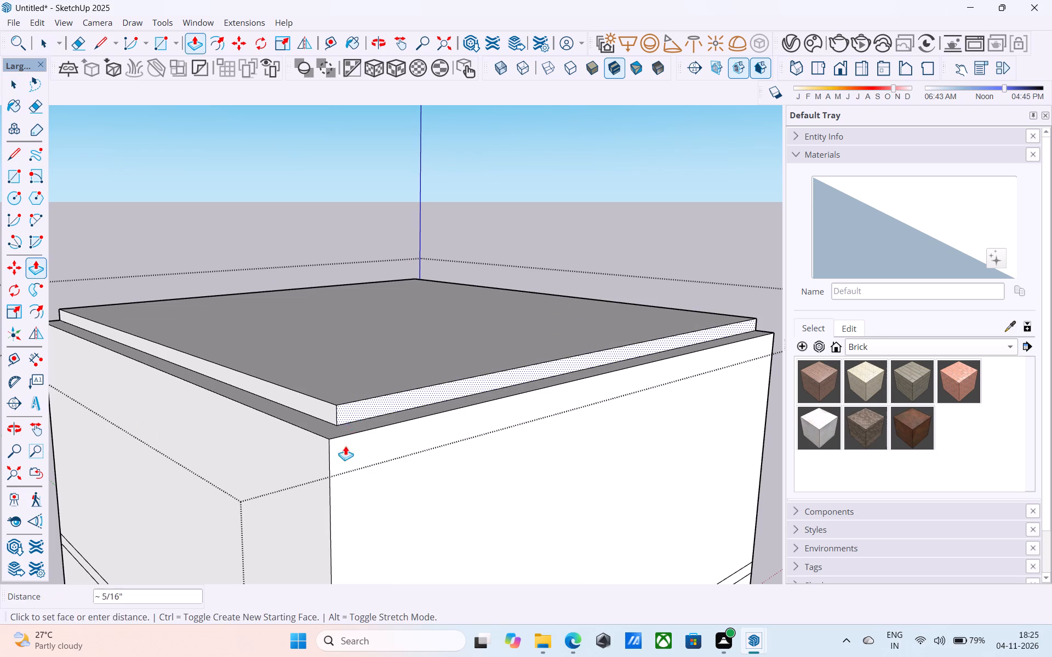
{"action": "left_click", "coordinate": [339, 466]}
{"action": "key", "text": "space"}
{"action": "left_click", "coordinate": [324, 412]}
{"action": "key", "text": "p"}
{"action": "left_click", "coordinate": [325, 412]}
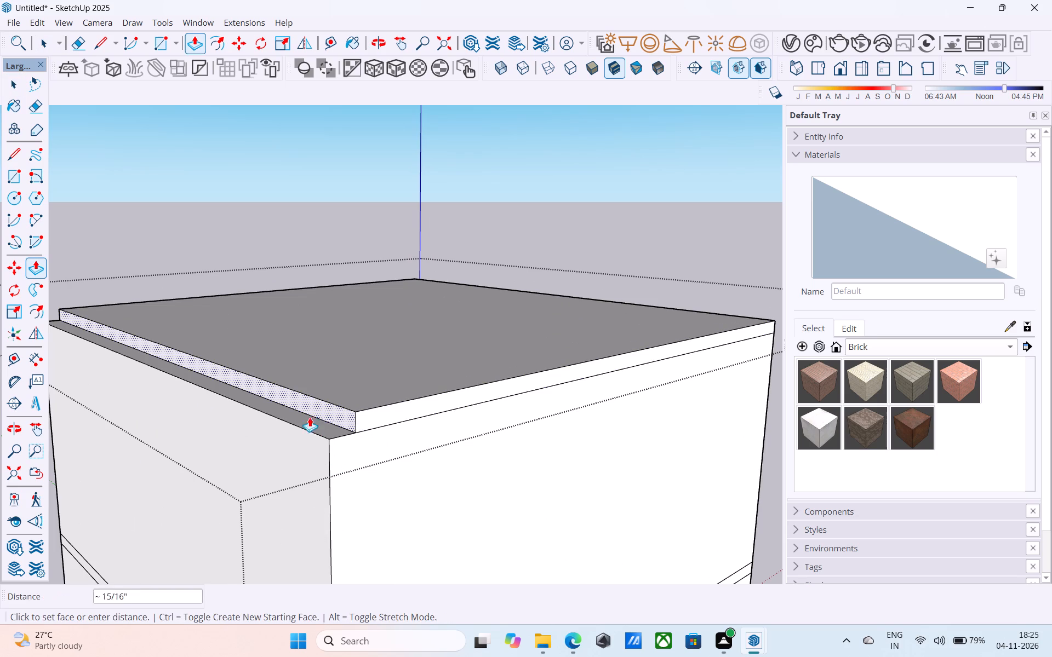
{"action": "left_click", "coordinate": [300, 429]}
{"action": "key", "text": "space"}
Examine the four-storey building from all sides, including its roof slabs and plinth.
{"action": "scroll", "coordinate": [300, 425], "scroll_direction": "down", "scroll_amount": 8}
{"action": "middle_click_drag", "start_coordinate": [300, 432], "coordinate": [374, 153], "text": "shift"}
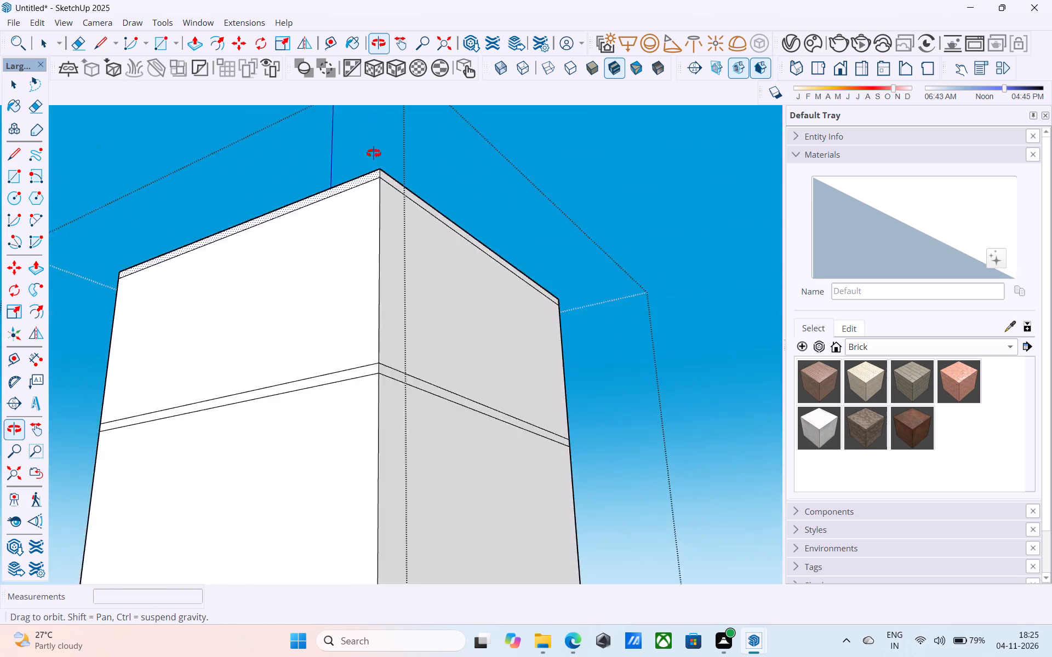
{"action": "middle_click_drag", "start_coordinate": [374, 153], "coordinate": [381, 120], "text": "shift"}
{"action": "scroll", "coordinate": [379, 121], "scroll_direction": "down", "scroll_amount": 5}
{"action": "middle_click_drag", "start_coordinate": [446, 429], "coordinate": [379, 254]}
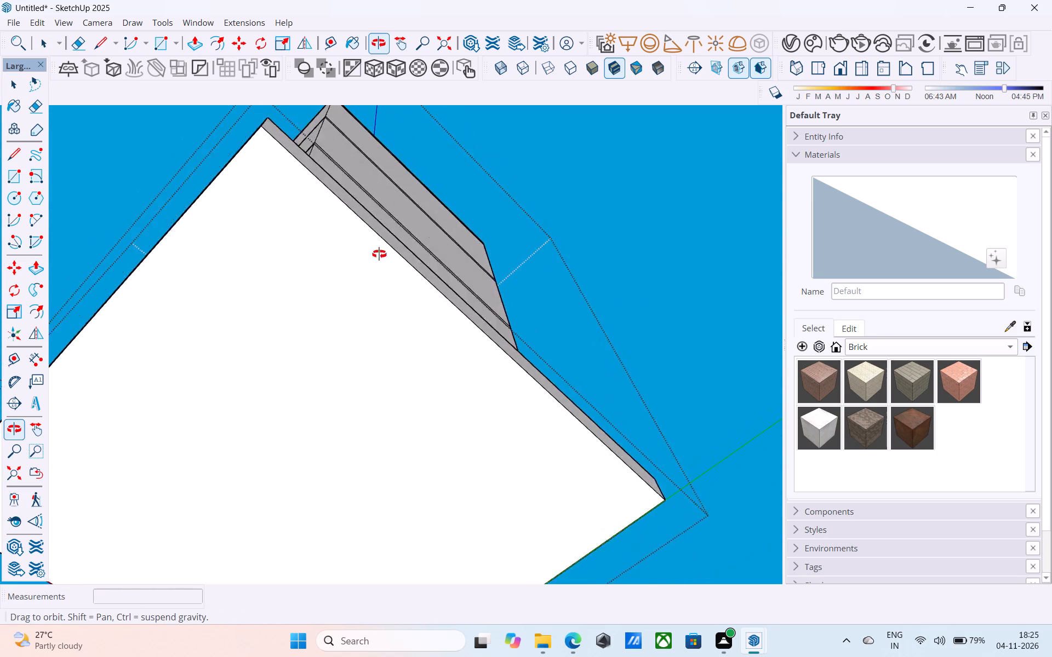
{"action": "middle_click_drag", "start_coordinate": [379, 254], "coordinate": [380, 361]}
{"action": "middle_click_drag", "start_coordinate": [353, 263], "coordinate": [310, 510]}
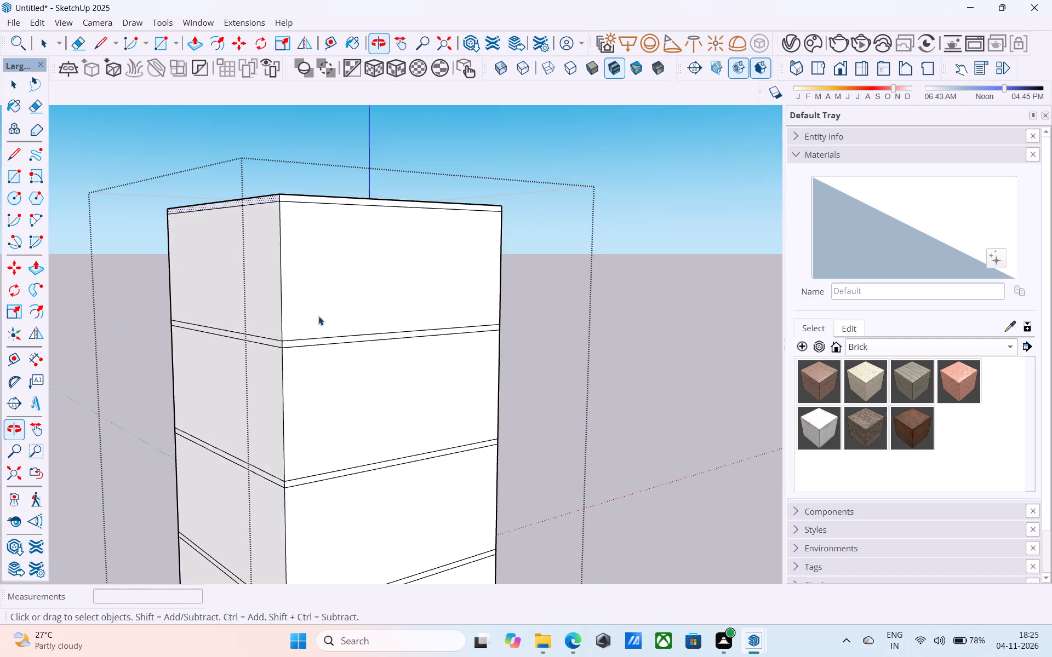
{"action": "middle_click_drag", "start_coordinate": [320, 313], "coordinate": [937, 432]}
{"action": "middle_click_drag", "start_coordinate": [252, 415], "coordinate": [933, 406]}
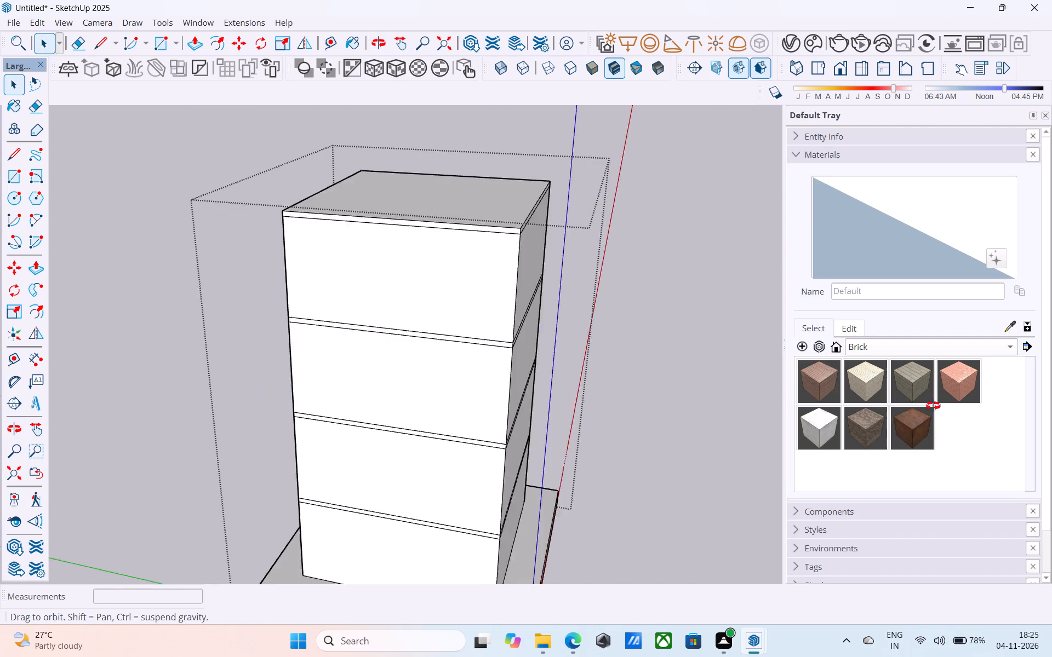
{"action": "middle_click_drag", "start_coordinate": [933, 406], "coordinate": [0, 413]}
{"action": "scroll", "coordinate": [684, 296], "scroll_direction": "down", "scroll_amount": 7}
{"action": "middle_click_drag", "start_coordinate": [640, 312], "coordinate": [630, 149], "text": "shift"}
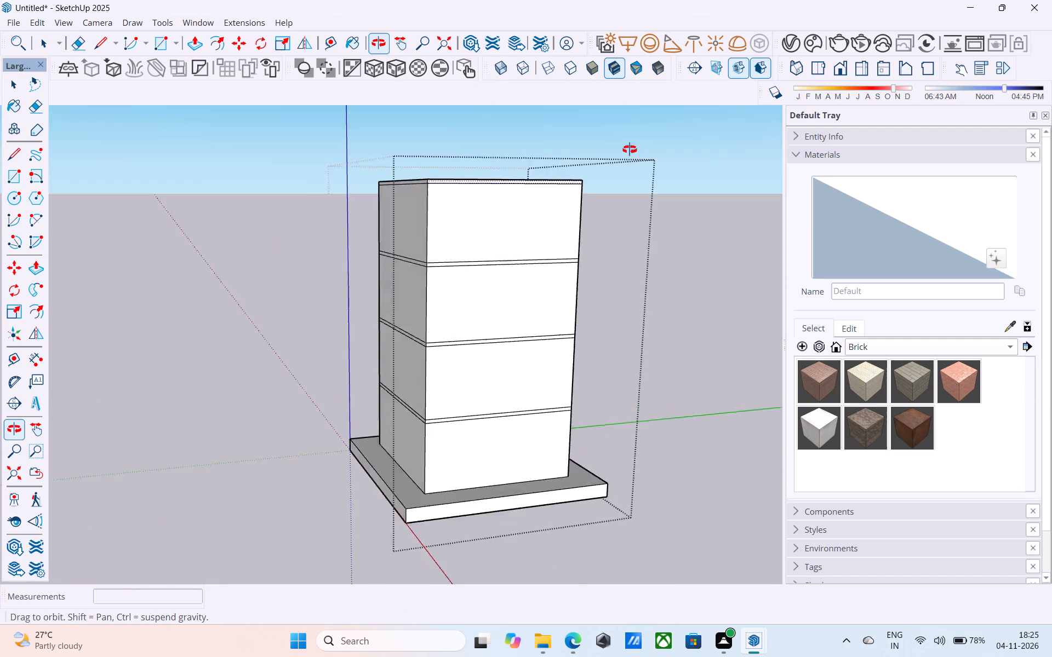
{"action": "middle_click_drag", "start_coordinate": [630, 149], "coordinate": [847, 279], "text": "shift"}
{"action": "middle_click_drag", "start_coordinate": [714, 277], "coordinate": [634, 342], "text": "shift"}
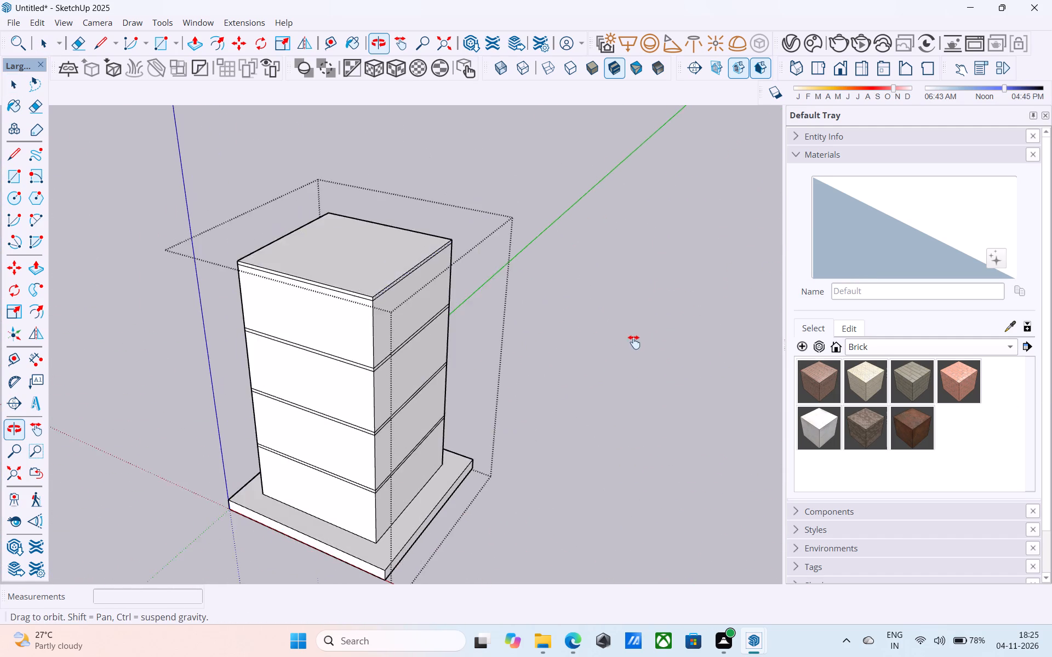
{"action": "middle_click_drag", "start_coordinate": [634, 342], "coordinate": [392, 319], "text": "shift"}
{"action": "middle_click_drag", "start_coordinate": [488, 333], "coordinate": [553, 339], "text": "shift"}
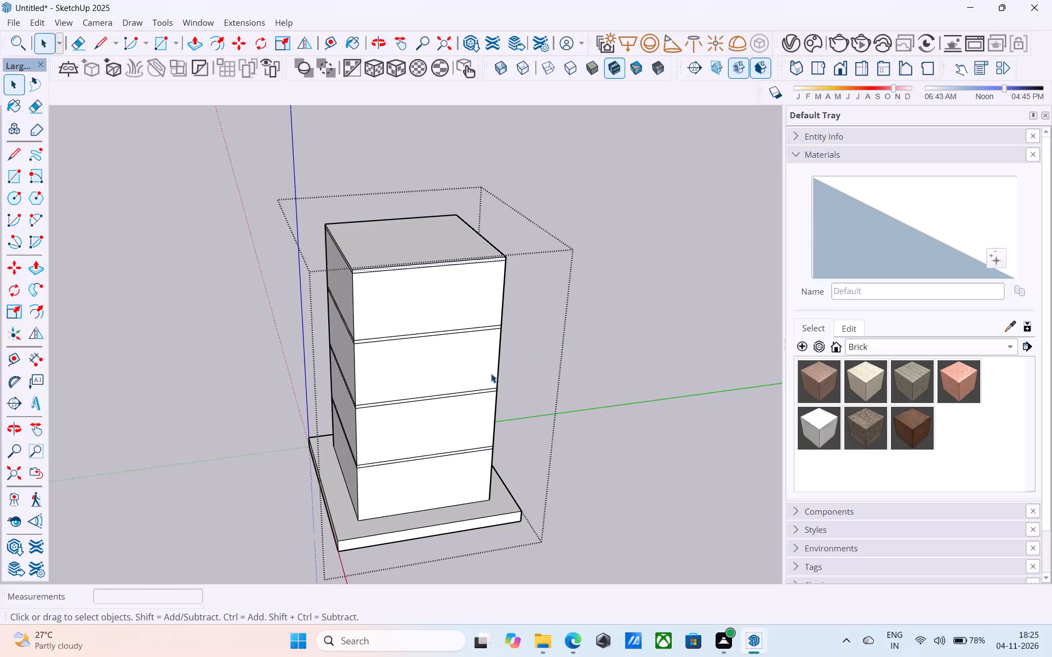
{"action": "middle_click_drag", "start_coordinate": [489, 371], "coordinate": [542, 298], "text": "shift"}
{"action": "scroll", "coordinate": [542, 302], "scroll_direction": "up", "scroll_amount": 5}
{"action": "scroll", "coordinate": [542, 298], "scroll_direction": "down", "scroll_amount": 5}
{"action": "middle_click_drag", "start_coordinate": [510, 353], "coordinate": [521, 286], "text": "shift"}
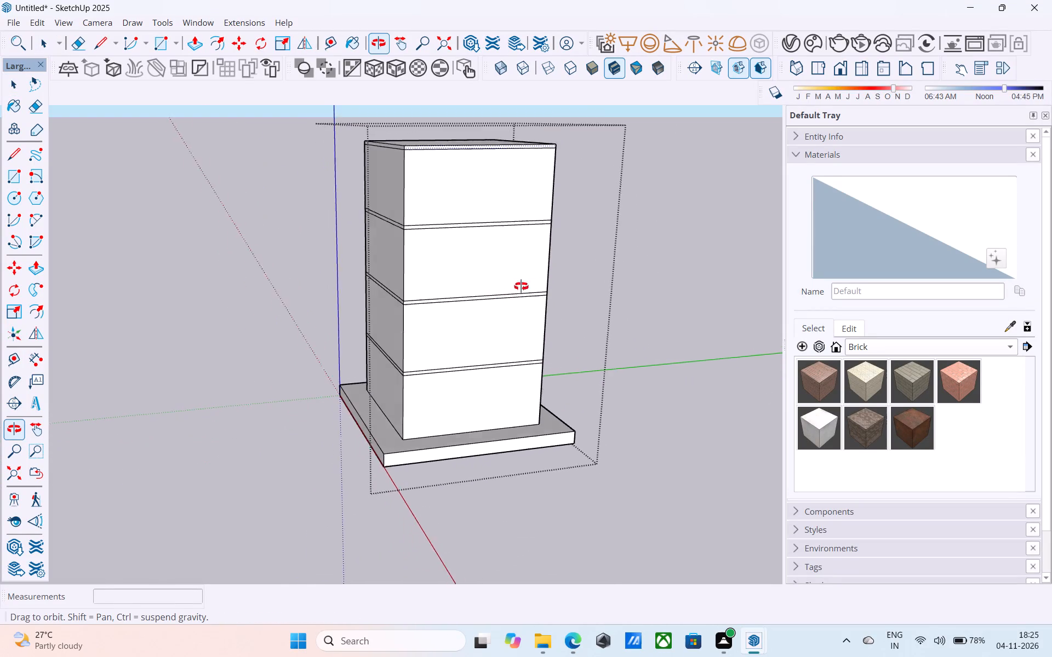
{"action": "middle_click_drag", "start_coordinate": [521, 286], "coordinate": [522, 286], "text": "shift"}
Push/Pull the first roof slab's edge on the wide front side outward, in line with the plinth's edge.
{"action": "scroll", "coordinate": [414, 396], "scroll_direction": "up", "scroll_amount": 8}
{"action": "left_click", "coordinate": [409, 358]}
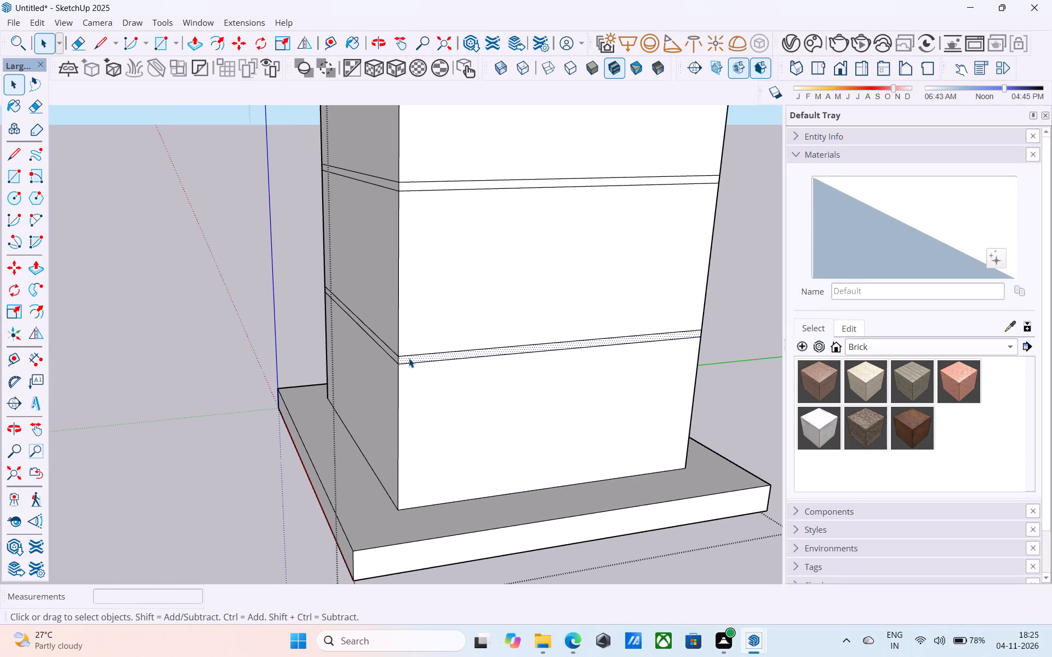
{"action": "key", "text": "p"}
{"action": "left_click", "coordinate": [409, 358]}
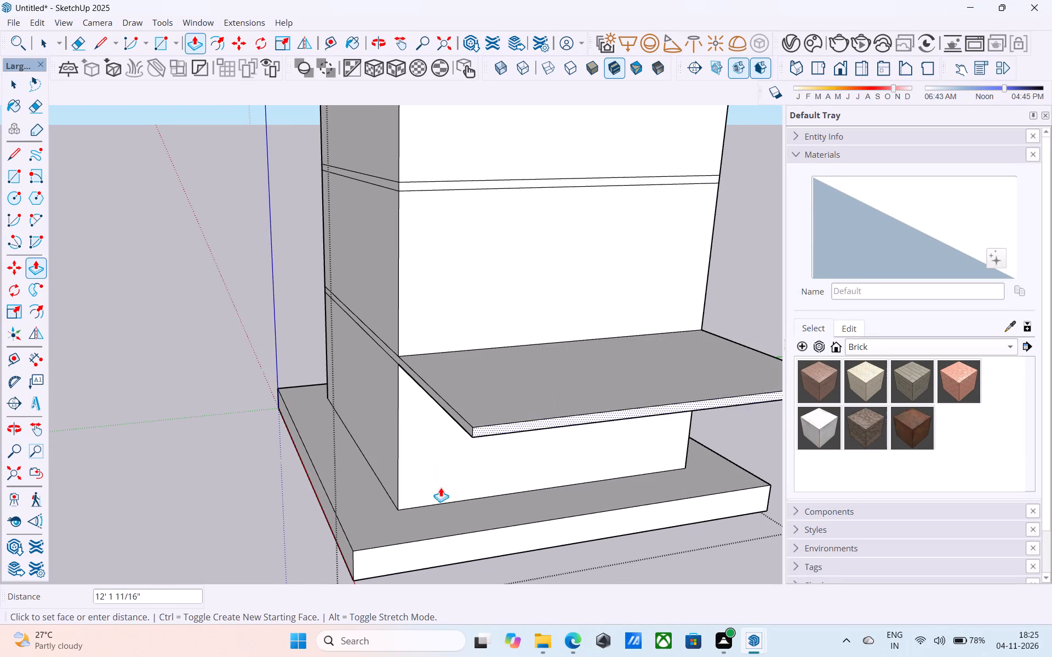
{"action": "left_click", "coordinate": [422, 540]}
{"action": "key", "text": "space"}
{"action": "scroll", "coordinate": [391, 371], "scroll_direction": "up", "scroll_amount": 5}
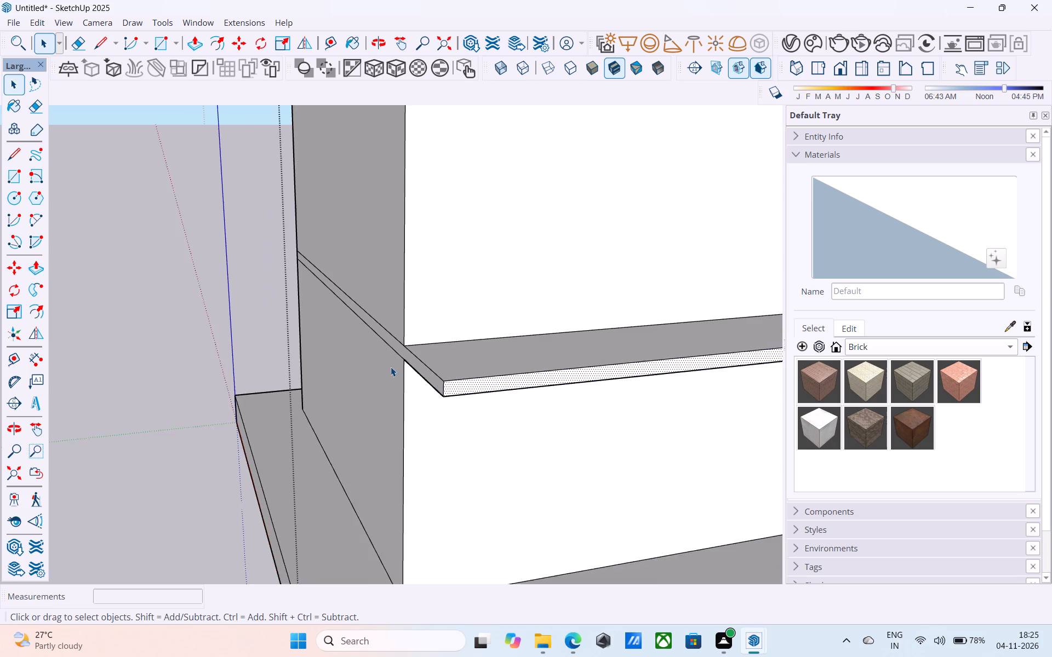
Push/Pull the first roof slab's edge on the adjoining side, next to the blue axis, 4' outward to the plinth's edge.
{"action": "scroll", "coordinate": [391, 367], "scroll_direction": "up", "scroll_amount": 4}
{"action": "left_click", "coordinate": [401, 353]}
{"action": "key", "text": "p"}
{"action": "left_click", "coordinate": [401, 353]}
{"action": "scroll", "coordinate": [401, 353], "scroll_direction": "down", "scroll_amount": 6}
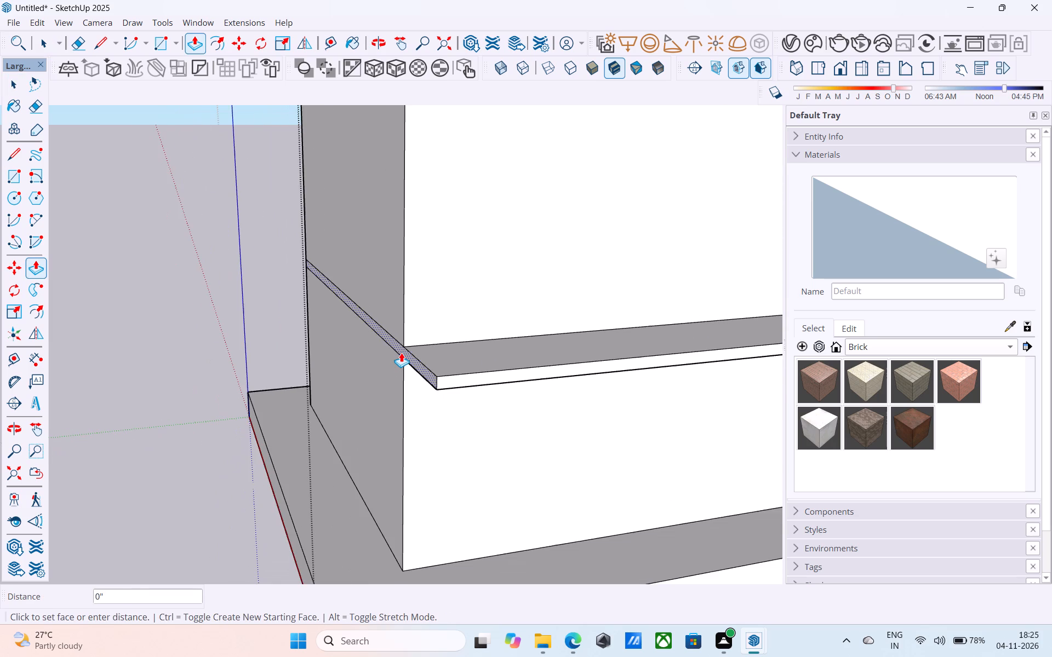
{"action": "scroll", "coordinate": [362, 402], "scroll_direction": "down", "scroll_amount": 10}
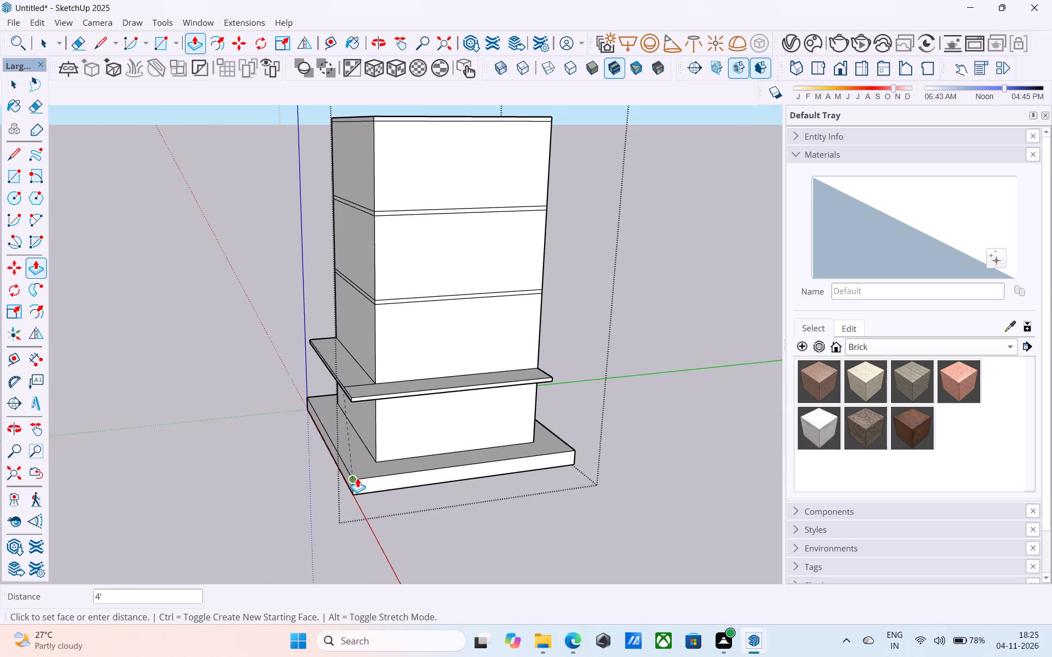
{"action": "left_click", "coordinate": [357, 478]}
{"action": "middle_click_drag", "start_coordinate": [415, 423], "coordinate": [420, 366]}
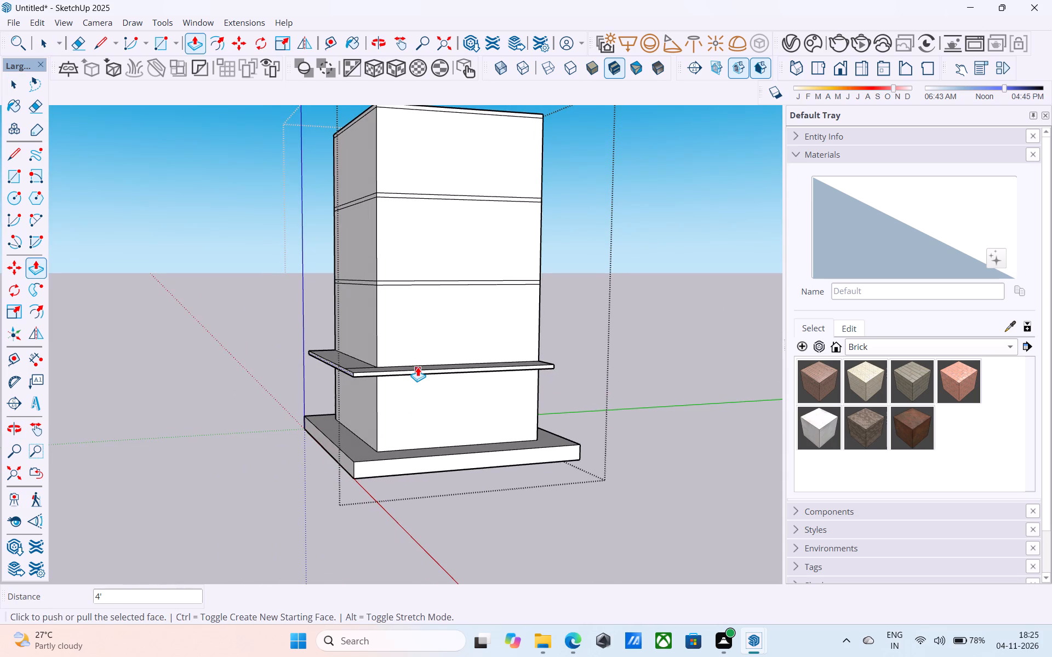
{"action": "scroll", "coordinate": [422, 361], "scroll_direction": "up", "scroll_amount": 8}
{"action": "key", "text": "space"}
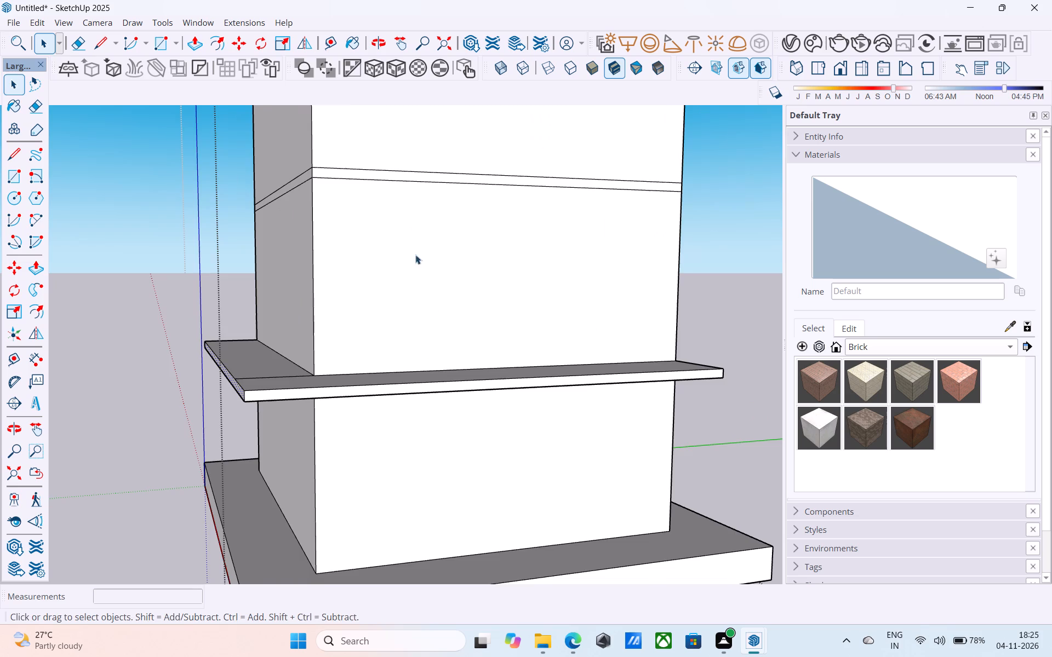
Push/Pull the second roof slab's edge faces on the wide front and the adjoining side outward by the same 4' as the first slab.
{"action": "middle_click_drag", "start_coordinate": [398, 222], "coordinate": [416, 251]}
{"action": "scroll", "coordinate": [400, 228], "scroll_direction": "down", "scroll_amount": 6}
{"action": "middle_click_drag", "start_coordinate": [400, 228], "coordinate": [386, 257], "text": "shift"}
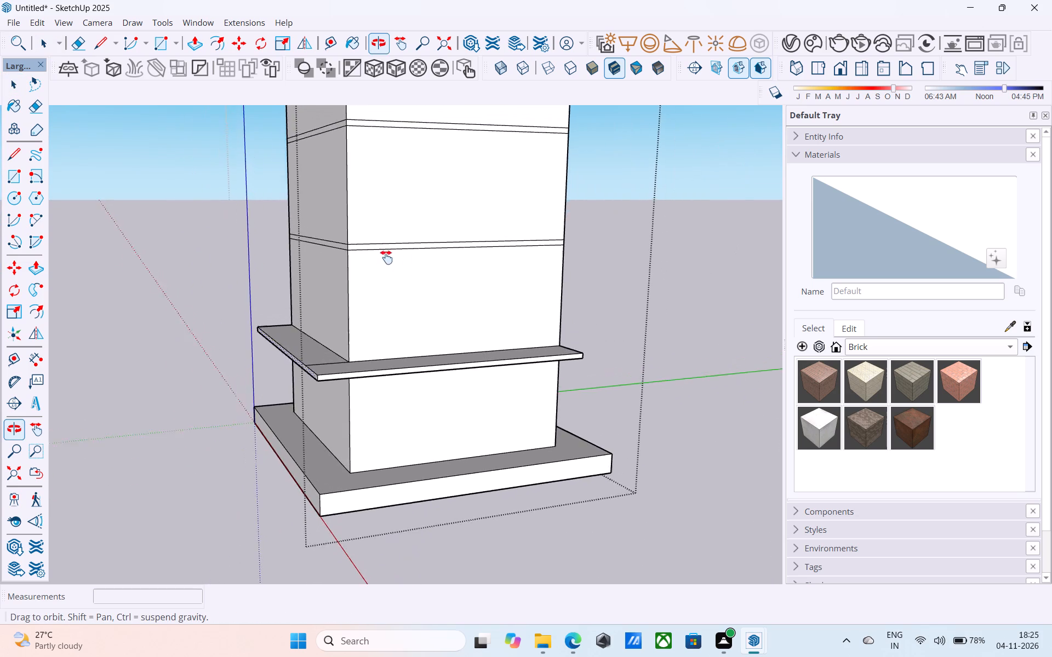
{"action": "middle_click_drag", "start_coordinate": [386, 257], "coordinate": [394, 270], "text": "shift"}
{"action": "scroll", "coordinate": [373, 223], "scroll_direction": "up", "scroll_amount": 9}
{"action": "middle_click_drag", "start_coordinate": [375, 280], "coordinate": [403, 252], "text": "shift"}
{"action": "scroll", "coordinate": [367, 275], "scroll_direction": "up", "scroll_amount": 5, "text": "shift"}
{"action": "left_click", "coordinate": [373, 278]}
{"action": "key", "text": "p"}
{"action": "double_click", "coordinate": [373, 278]}
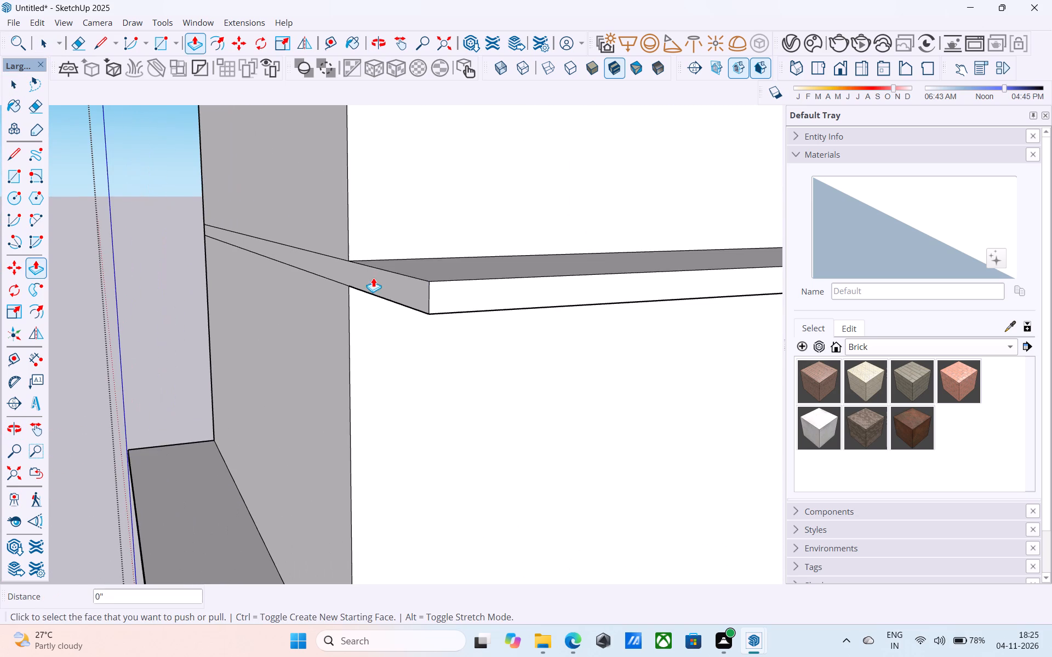
{"action": "double_click", "coordinate": [336, 272]}
Push/Pull the third roof slab's front and adjoining side edge faces outward by the same 4' projection.
{"action": "scroll", "coordinate": [336, 272], "scroll_direction": "down", "scroll_amount": 5}
{"action": "scroll", "coordinate": [336, 274], "scroll_direction": "up", "scroll_amount": 1}
{"action": "scroll", "coordinate": [336, 274], "scroll_direction": "down", "scroll_amount": 6}
{"action": "middle_click_drag", "start_coordinate": [336, 274], "coordinate": [357, 532], "text": "shift"}
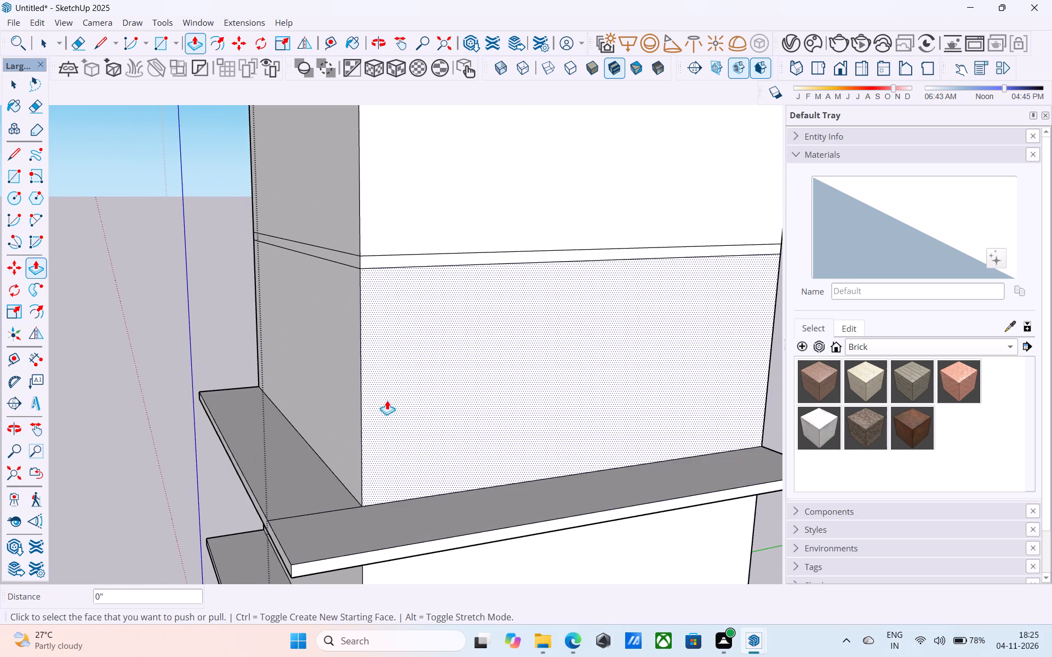
{"action": "double_click", "coordinate": [412, 261]}
{"action": "scroll", "coordinate": [368, 264], "scroll_direction": "up", "scroll_amount": 6}
{"action": "double_click", "coordinate": [365, 262]}
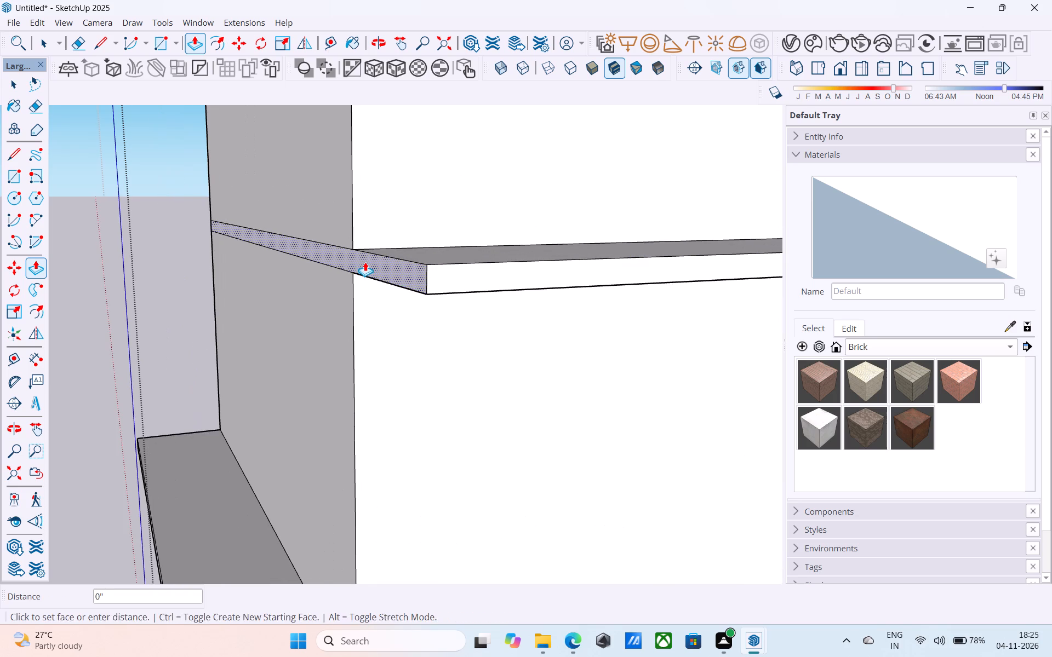
Push/Pull the fourth roof slab's front and adjoining side edge faces outward by the same 4' projection.
{"action": "scroll", "coordinate": [365, 262], "scroll_direction": "down", "scroll_amount": 12}
{"action": "middle_click_drag", "start_coordinate": [363, 260], "coordinate": [376, 401], "text": "shift"}
{"action": "scroll", "coordinate": [396, 202], "scroll_direction": "up", "scroll_amount": 2}
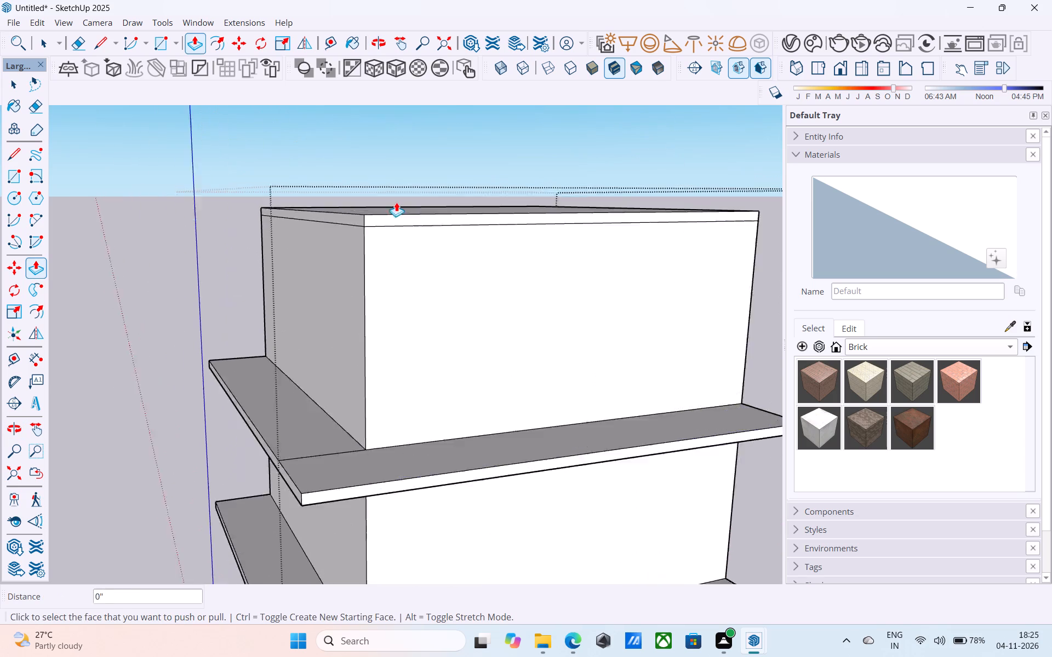
{"action": "scroll", "coordinate": [396, 202], "scroll_direction": "up", "scroll_amount": 8}
{"action": "double_click", "coordinate": [358, 264]}
{"action": "scroll", "coordinate": [353, 281], "scroll_direction": "down", "scroll_amount": 3}
{"action": "middle_click_drag", "start_coordinate": [351, 293], "coordinate": [405, 220], "text": "shift"}
{"action": "double_click", "coordinate": [369, 247]}
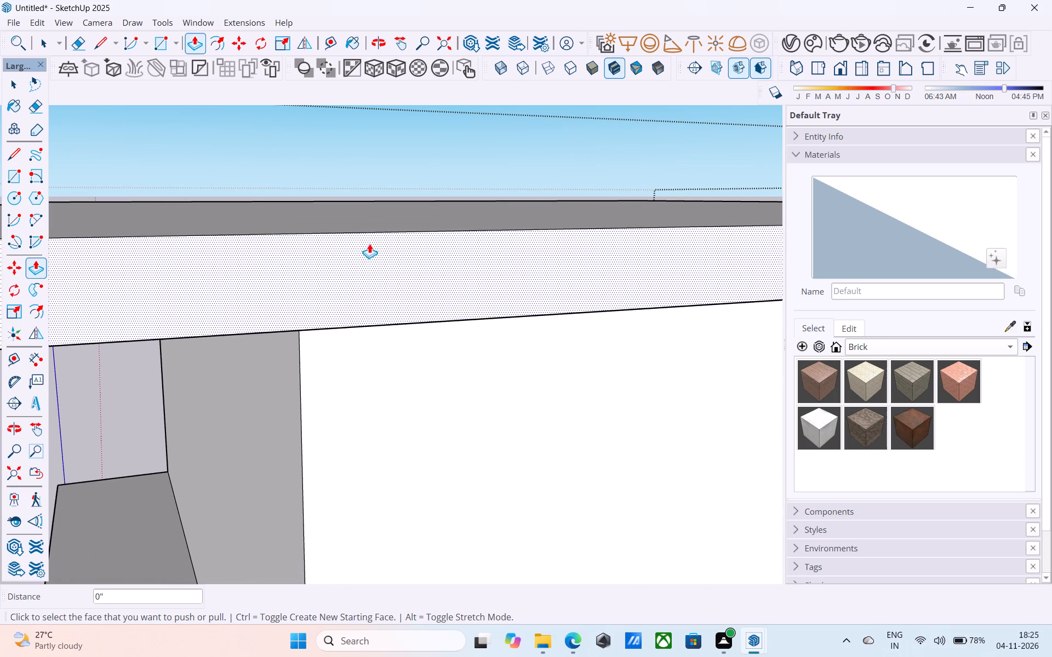
Erase the leftover seam lines on the underside of the fourth slab's projection, at the front corner and at its far end.
{"action": "scroll", "coordinate": [369, 244], "scroll_direction": "down", "scroll_amount": 15}
{"action": "scroll", "coordinate": [368, 243], "scroll_direction": "down", "scroll_amount": 7}
{"action": "middle_click_drag", "start_coordinate": [368, 312], "coordinate": [394, 203]}
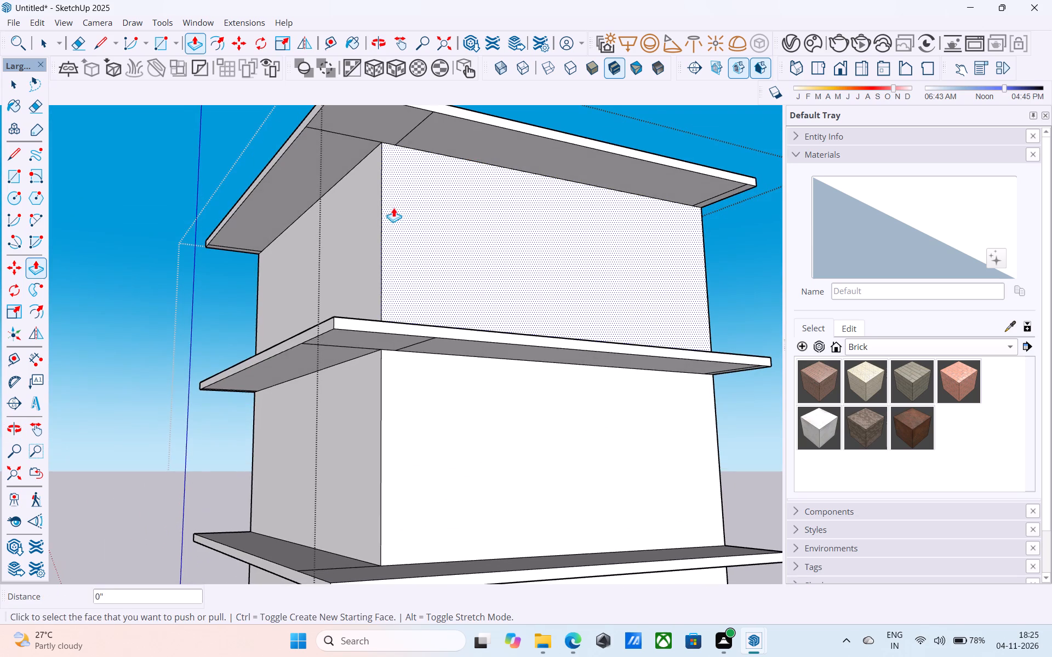
{"action": "scroll", "coordinate": [371, 244], "scroll_direction": "down", "scroll_amount": 2}
{"action": "key", "text": "e"}
{"action": "scroll", "coordinate": [374, 237], "scroll_direction": "down", "scroll_amount": 6}
{"action": "middle_click", "coordinate": [374, 237], "text": "shift"}
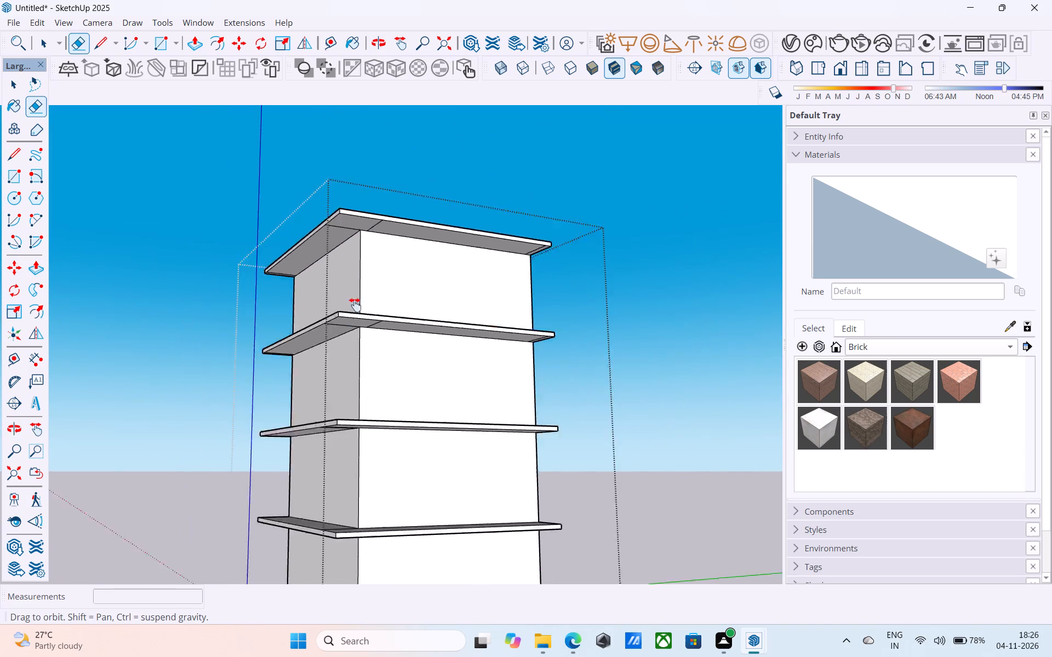
{"action": "scroll", "coordinate": [370, 233], "scroll_direction": "up", "scroll_amount": 10}
{"action": "left_click_drag", "start_coordinate": [388, 250], "coordinate": [412, 258]}
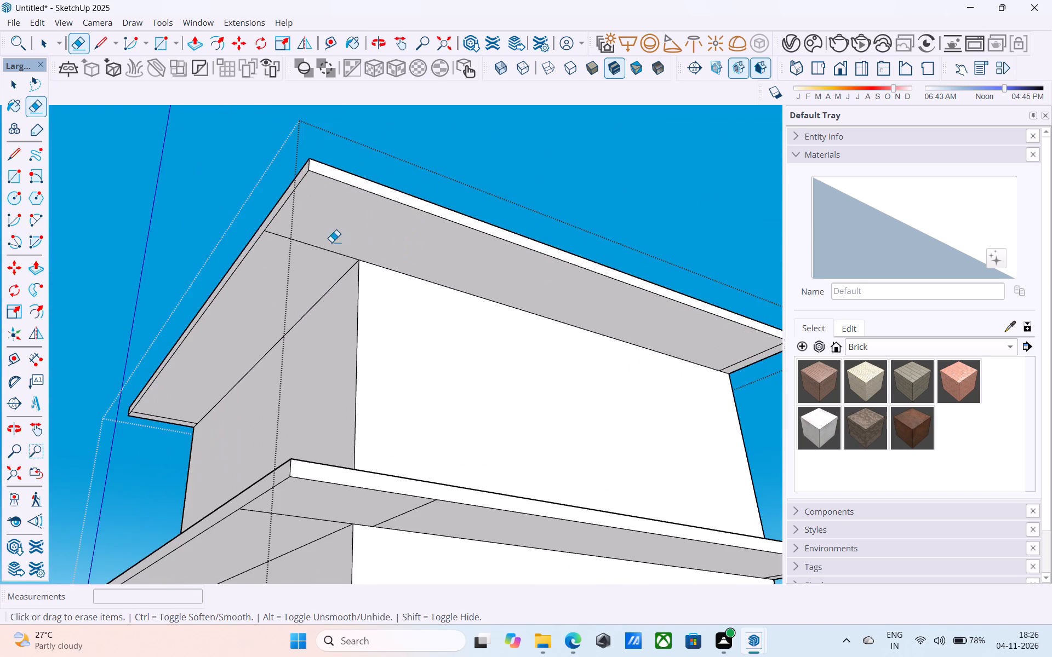
{"action": "left_click_drag", "start_coordinate": [330, 242], "coordinate": [314, 253]}
{"action": "scroll", "coordinate": [282, 275], "scroll_direction": "down", "scroll_amount": 6}
{"action": "middle_click_drag", "start_coordinate": [609, 380], "coordinate": [534, 331], "text": "shift"}
{"action": "scroll", "coordinate": [529, 271], "scroll_direction": "up", "scroll_amount": 11}
{"action": "left_click_drag", "start_coordinate": [500, 272], "coordinate": [494, 268]}
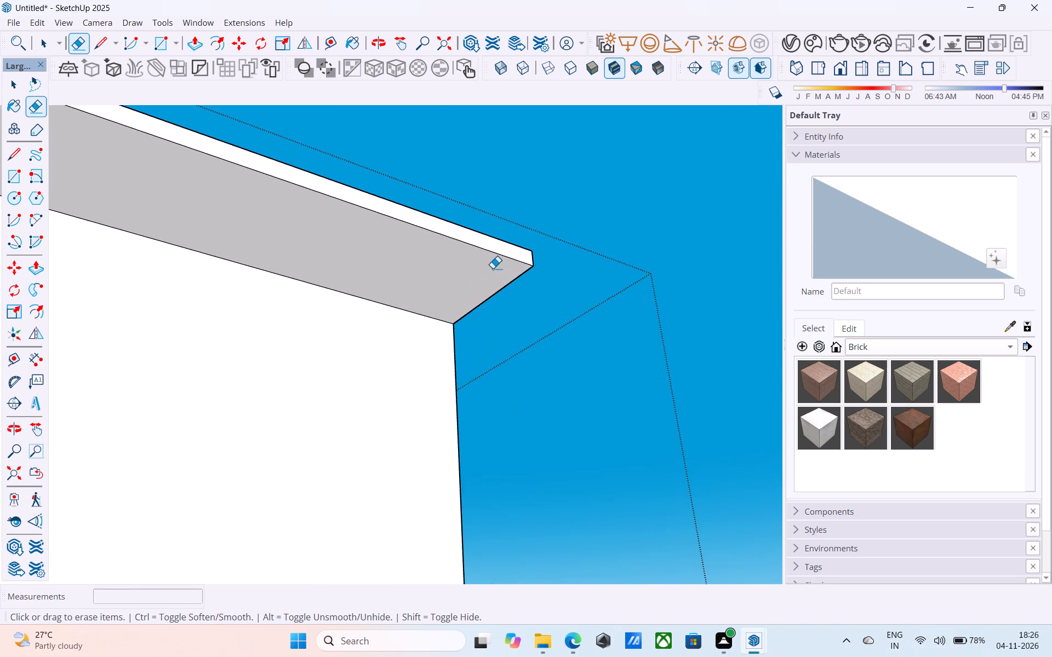
Erase the leftover seam lines on the underside of the third slab's projection, at the front corner and at its far end.
{"action": "scroll", "coordinate": [495, 267], "scroll_direction": "down", "scroll_amount": 18}
{"action": "middle_click_drag", "start_coordinate": [333, 314], "coordinate": [433, 289]}
{"action": "scroll", "coordinate": [436, 306], "scroll_direction": "up", "scroll_amount": 6}
{"action": "left_click_drag", "start_coordinate": [431, 275], "coordinate": [423, 278]}
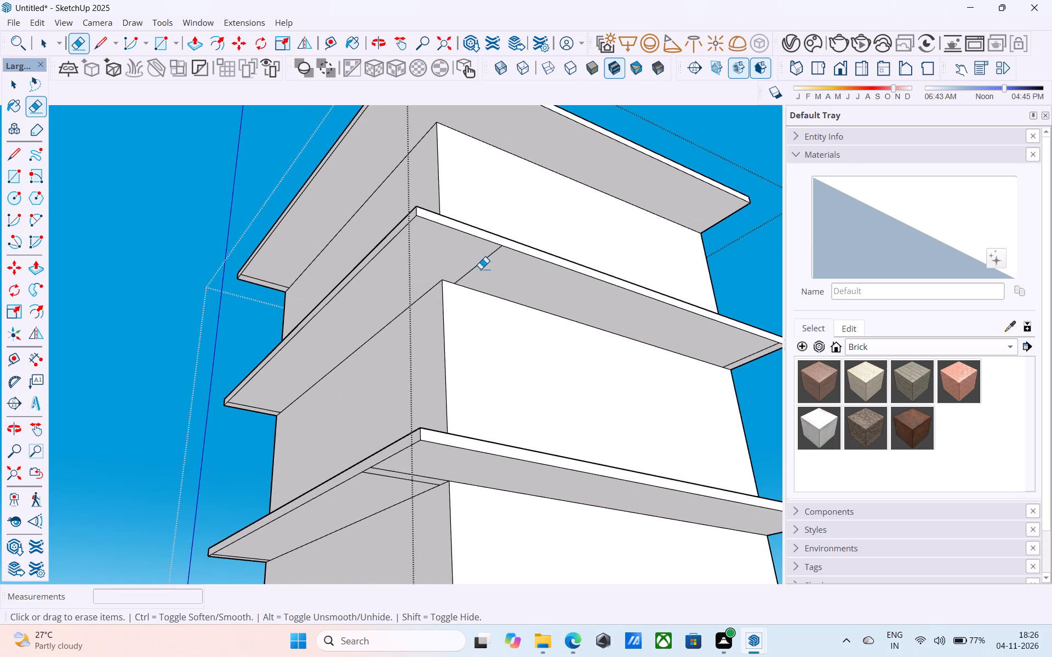
{"action": "left_click_drag", "start_coordinate": [481, 269], "coordinate": [500, 280]}
{"action": "left_click", "coordinate": [470, 272]}
{"action": "middle_click_drag", "start_coordinate": [495, 278], "coordinate": [254, 224]}
{"action": "scroll", "coordinate": [543, 305], "scroll_direction": "up", "scroll_amount": 6}
{"action": "left_click_drag", "start_coordinate": [551, 309], "coordinate": [557, 315]}
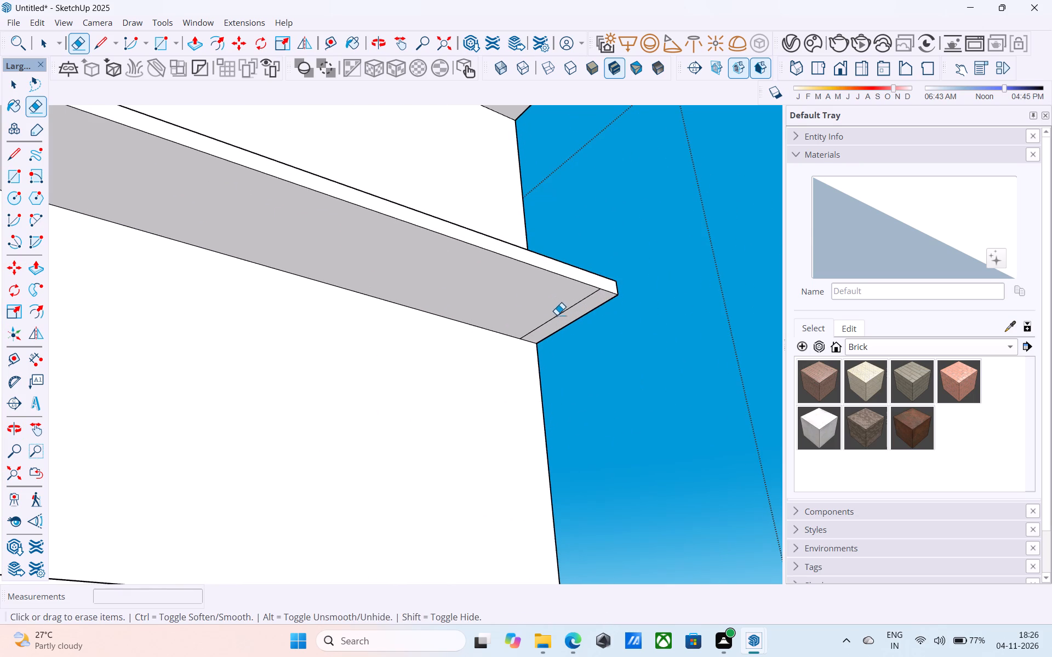
{"action": "left_click_drag", "start_coordinate": [557, 315], "coordinate": [559, 317]}
Erase the leftover corner seam lines on the undersides of the second and first slabs' projections.
{"action": "scroll", "coordinate": [566, 318], "scroll_direction": "down", "scroll_amount": 11}
{"action": "middle_click_drag", "start_coordinate": [491, 402], "coordinate": [535, 342], "text": "shift"}
{"action": "scroll", "coordinate": [387, 309], "scroll_direction": "up", "scroll_amount": 6}
{"action": "left_click_drag", "start_coordinate": [378, 303], "coordinate": [371, 305]}
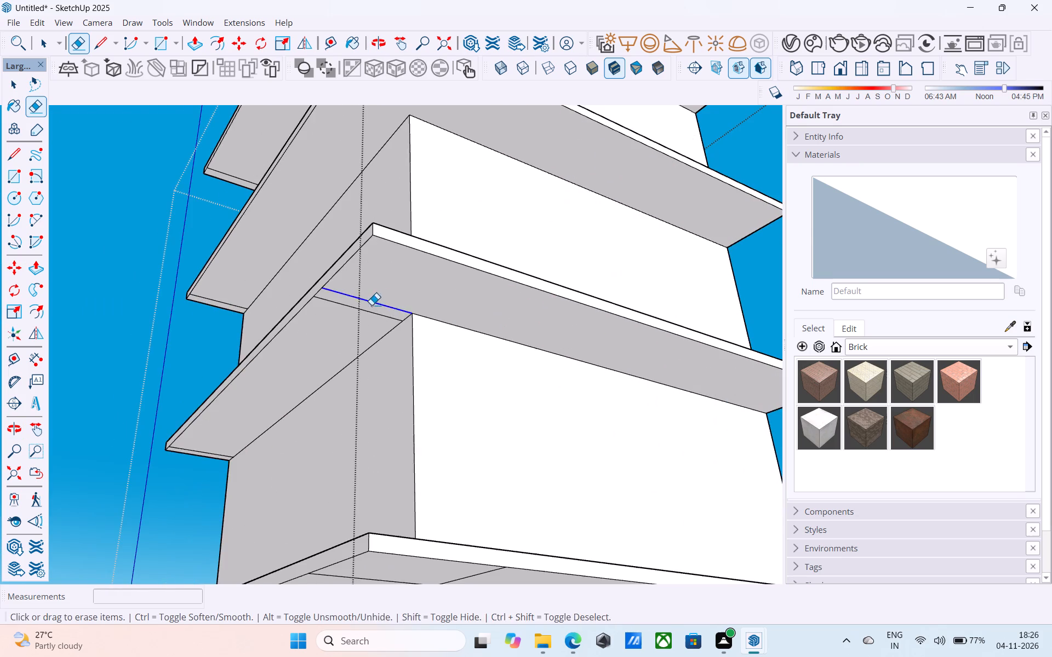
{"action": "left_click_drag", "start_coordinate": [371, 305], "coordinate": [362, 315]}
{"action": "scroll", "coordinate": [362, 318], "scroll_direction": "down", "scroll_amount": 7}
{"action": "middle_click_drag", "start_coordinate": [384, 353], "coordinate": [402, 243], "text": "shift"}
{"action": "scroll", "coordinate": [366, 357], "scroll_direction": "up", "scroll_amount": 6}
{"action": "left_click_drag", "start_coordinate": [405, 276], "coordinate": [399, 290]}
{"action": "left_click_drag", "start_coordinate": [508, 272], "coordinate": [518, 280]}
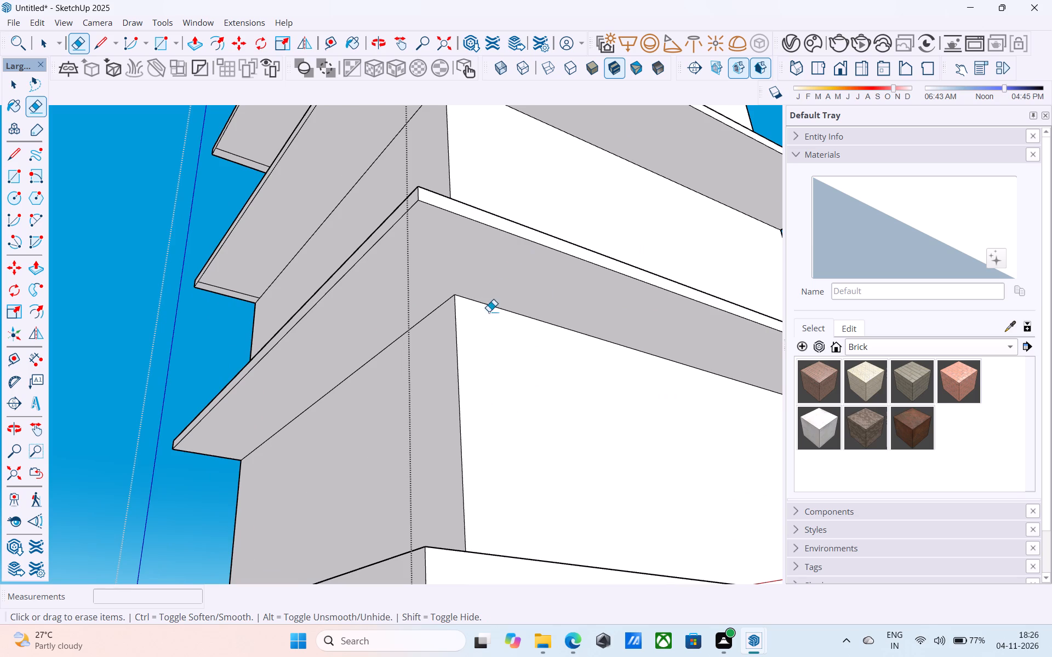
Erase the leftover corner seam lines on the top faces of the first, second and third slabs' projections.
{"action": "scroll", "coordinate": [482, 311], "scroll_direction": "down", "scroll_amount": 14}
{"action": "middle_click_drag", "start_coordinate": [469, 305], "coordinate": [458, 542], "text": "shift"}
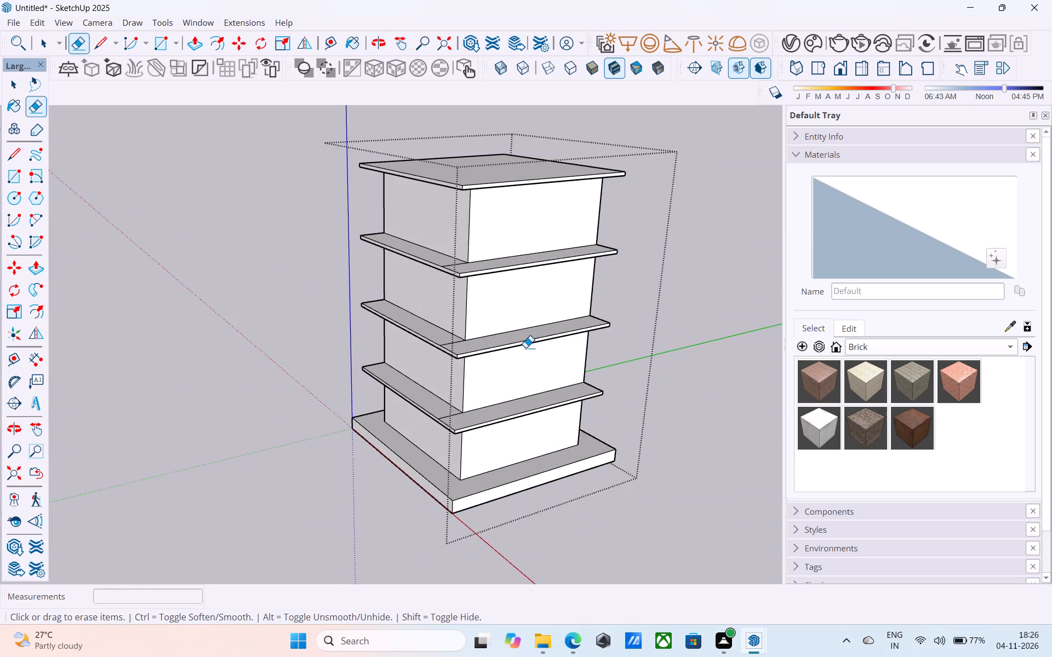
{"action": "middle_click_drag", "start_coordinate": [525, 348], "coordinate": [536, 470]}
{"action": "scroll", "coordinate": [461, 476], "scroll_direction": "up", "scroll_amount": 7}
{"action": "left_click_drag", "start_coordinate": [429, 439], "coordinate": [437, 454]}
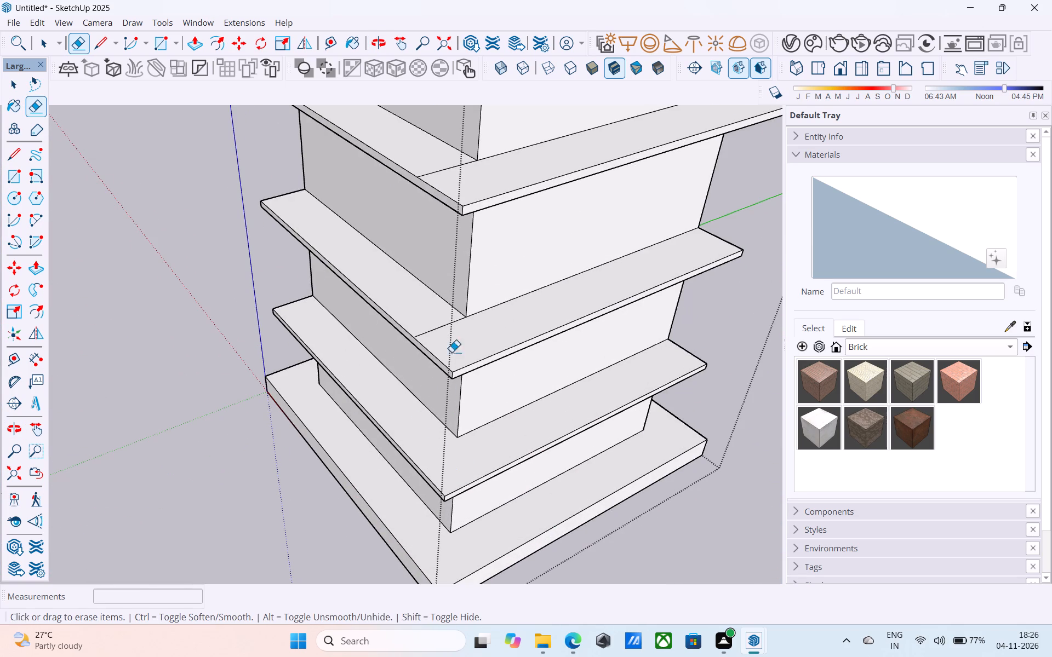
{"action": "left_click_drag", "start_coordinate": [432, 326], "coordinate": [438, 336]}
{"action": "scroll", "coordinate": [443, 353], "scroll_direction": "down", "scroll_amount": 4}
{"action": "middle_click_drag", "start_coordinate": [440, 352], "coordinate": [456, 492], "text": "shift"}
{"action": "left_click_drag", "start_coordinate": [456, 383], "coordinate": [473, 401]}
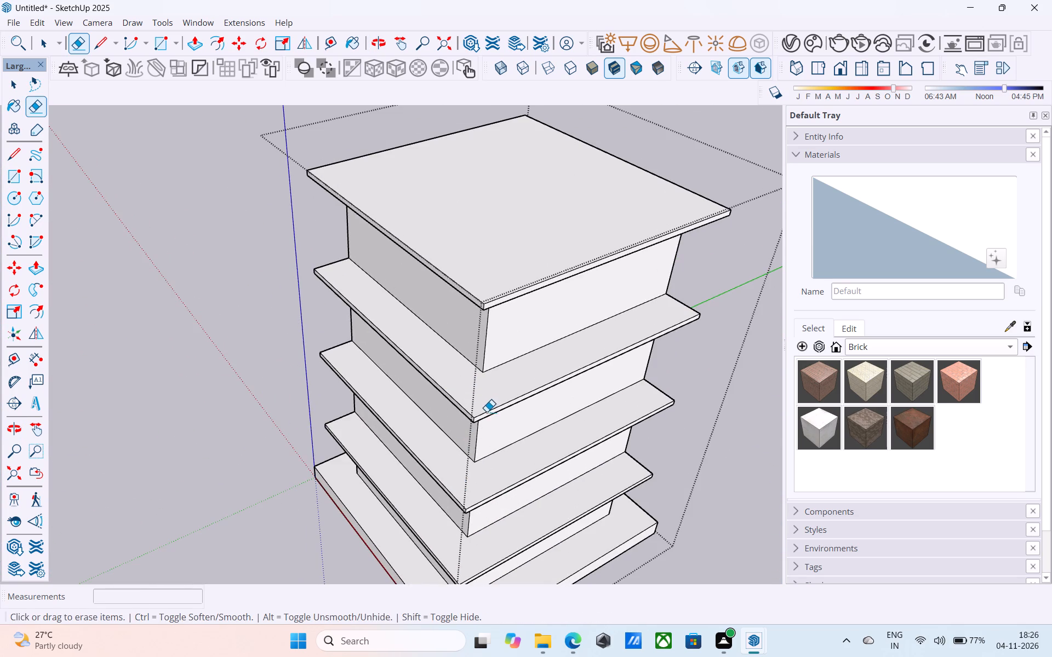
Erase the seam lines at the blue-axis end of the undersides of the fourth, third and second slabs' projections.
{"action": "scroll", "coordinate": [485, 407], "scroll_direction": "down", "scroll_amount": 6}
{"action": "middle_click_drag", "start_coordinate": [481, 404], "coordinate": [1051, 119], "text": "shift"}
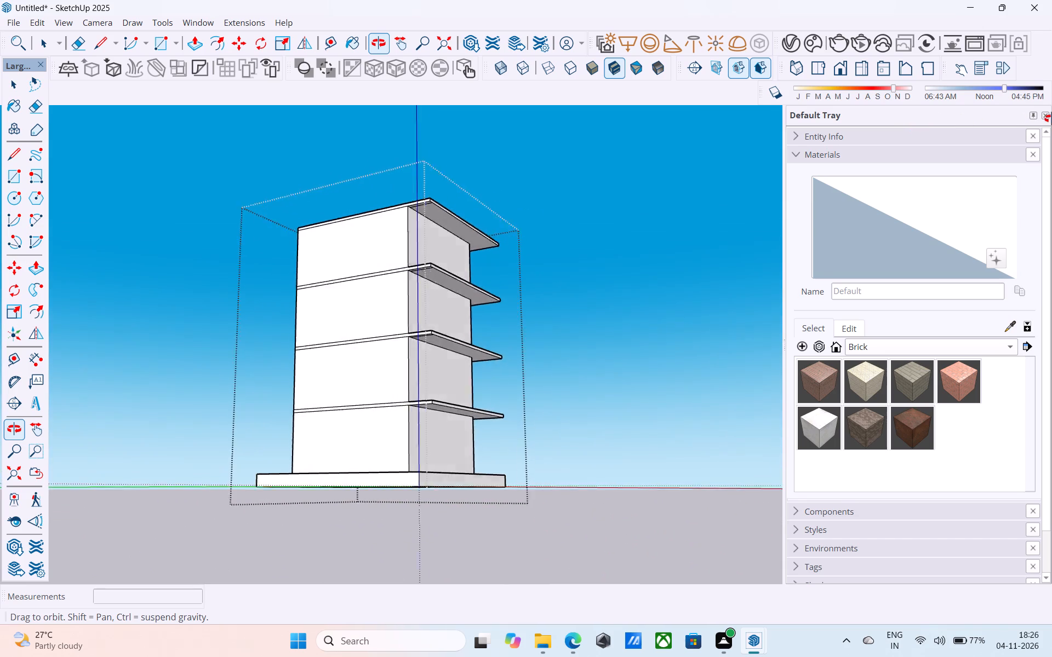
{"action": "middle_click_drag", "start_coordinate": [1051, 119], "coordinate": [832, 34], "text": "shift"}
{"action": "scroll", "coordinate": [396, 212], "scroll_direction": "up", "scroll_amount": 11}
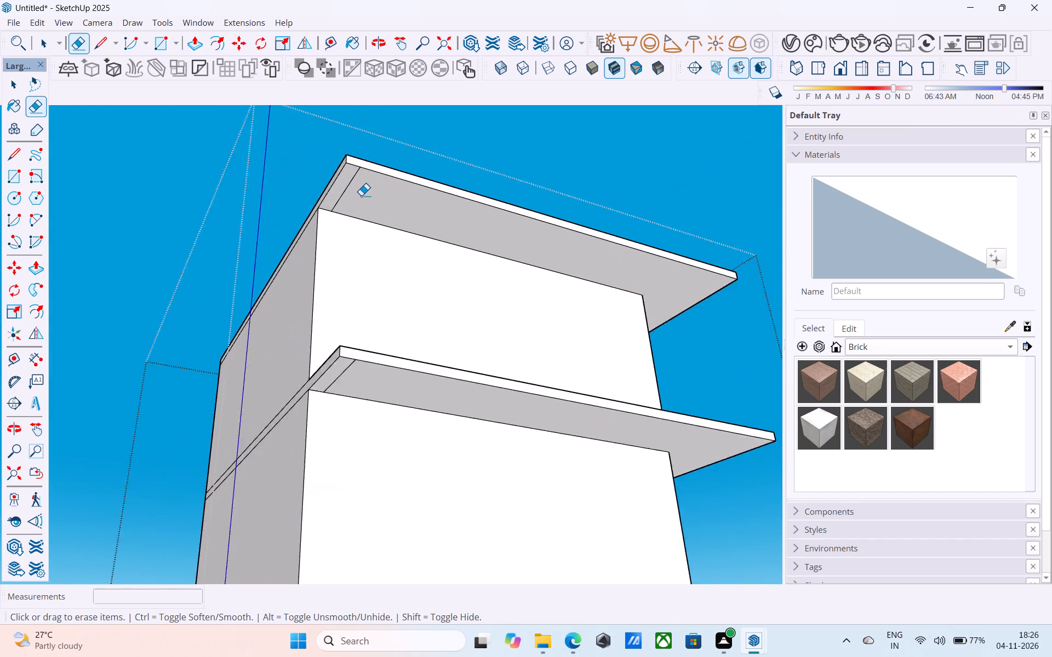
{"action": "scroll", "coordinate": [361, 195], "scroll_direction": "up", "scroll_amount": 4}
{"action": "left_click_drag", "start_coordinate": [342, 183], "coordinate": [347, 186]}
{"action": "scroll", "coordinate": [359, 223], "scroll_direction": "down", "scroll_amount": 4}
{"action": "middle_click_drag", "start_coordinate": [349, 255], "coordinate": [311, 131], "text": "shift"}
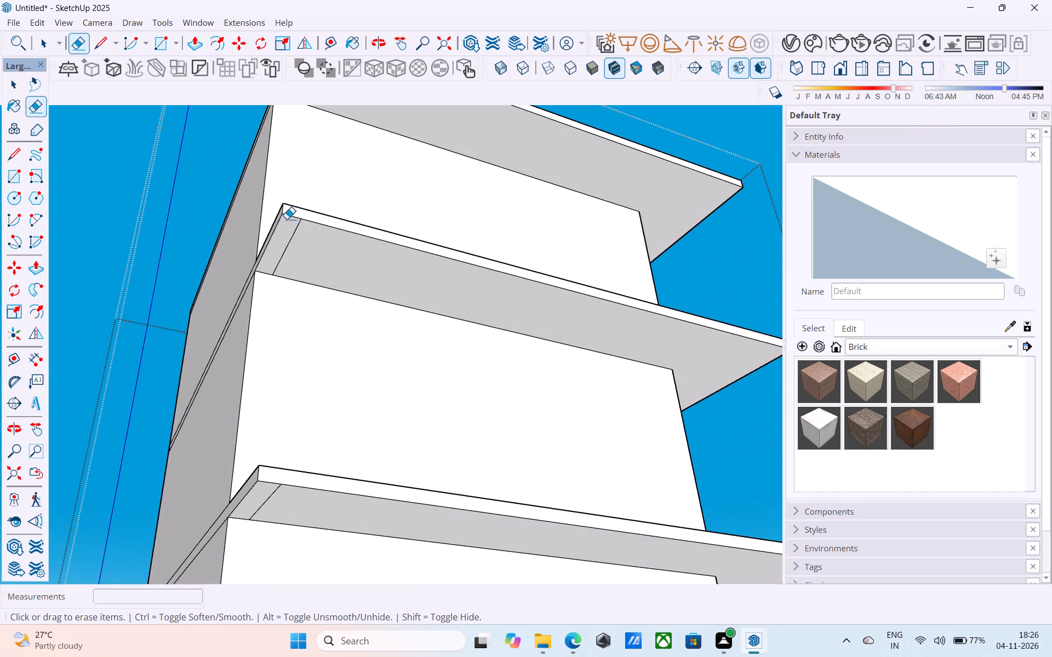
{"action": "left_click_drag", "start_coordinate": [285, 232], "coordinate": [321, 266]}
{"action": "scroll", "coordinate": [338, 305], "scroll_direction": "down", "scroll_amount": 6}
{"action": "middle_click_drag", "start_coordinate": [322, 299], "coordinate": [324, 221], "text": "shift"}
{"action": "scroll", "coordinate": [324, 222], "scroll_direction": "up", "scroll_amount": 7}
{"action": "left_click_drag", "start_coordinate": [301, 321], "coordinate": [310, 330]}
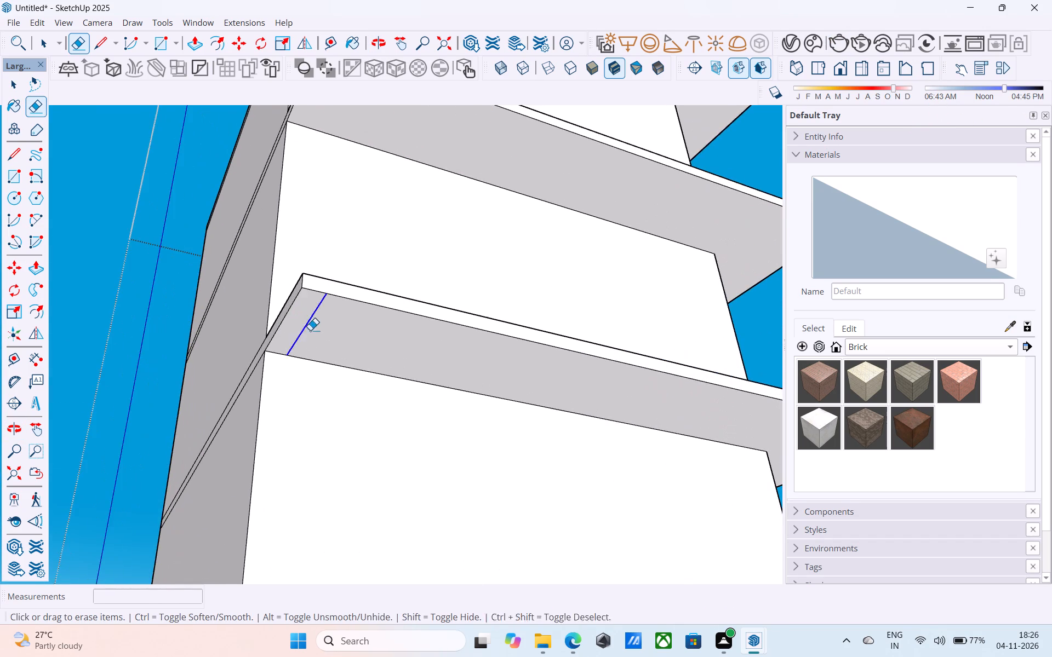
{"action": "left_click_drag", "start_coordinate": [310, 330], "coordinate": [309, 328]}
Examine the building from several sides and from above, checking the projecting slabs against the plinth.
{"action": "scroll", "coordinate": [311, 338], "scroll_direction": "down", "scroll_amount": 6}
{"action": "middle_click_drag", "start_coordinate": [308, 351], "coordinate": [301, 155]}
{"action": "scroll", "coordinate": [322, 301], "scroll_direction": "down", "scroll_amount": 6}
{"action": "middle_click_drag", "start_coordinate": [324, 311], "coordinate": [341, 495]}
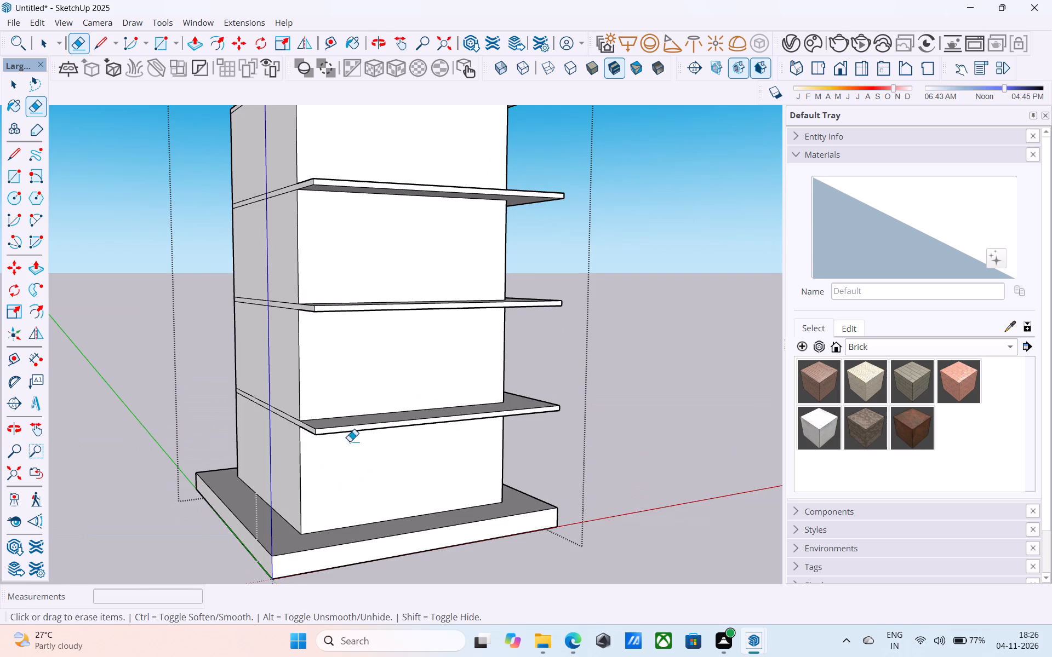
{"action": "middle_click_drag", "start_coordinate": [348, 441], "coordinate": [133, 449]}
{"action": "middle_click_drag", "start_coordinate": [232, 436], "coordinate": [178, 493], "text": "shift"}
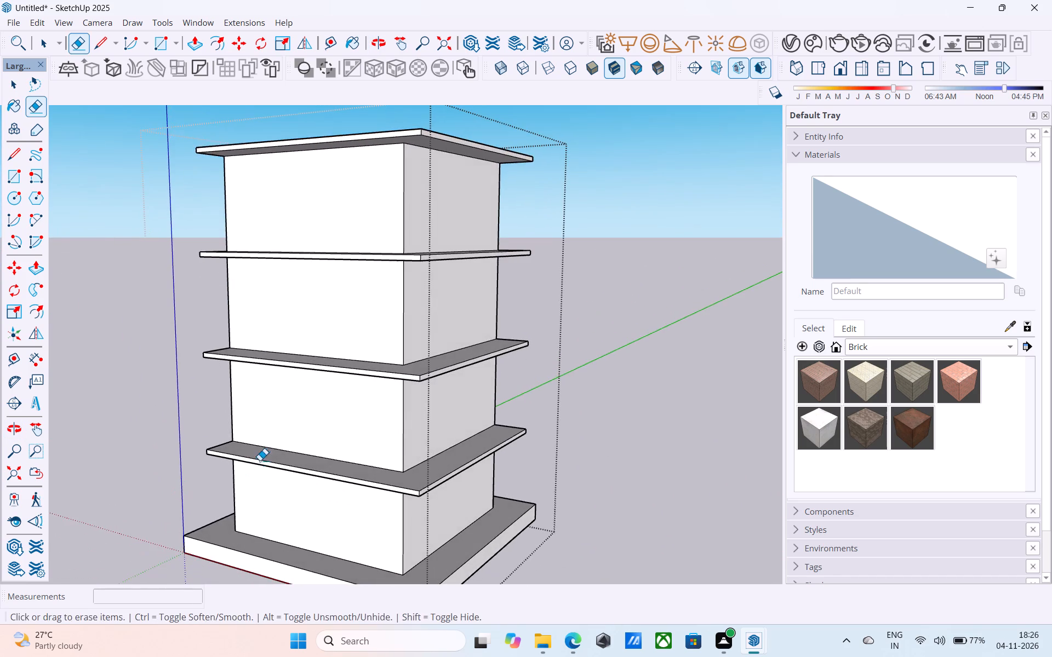
{"action": "middle_click_drag", "start_coordinate": [282, 441], "coordinate": [356, 495], "text": "shift"}
{"action": "middle_click_drag", "start_coordinate": [368, 460], "coordinate": [185, 464]}
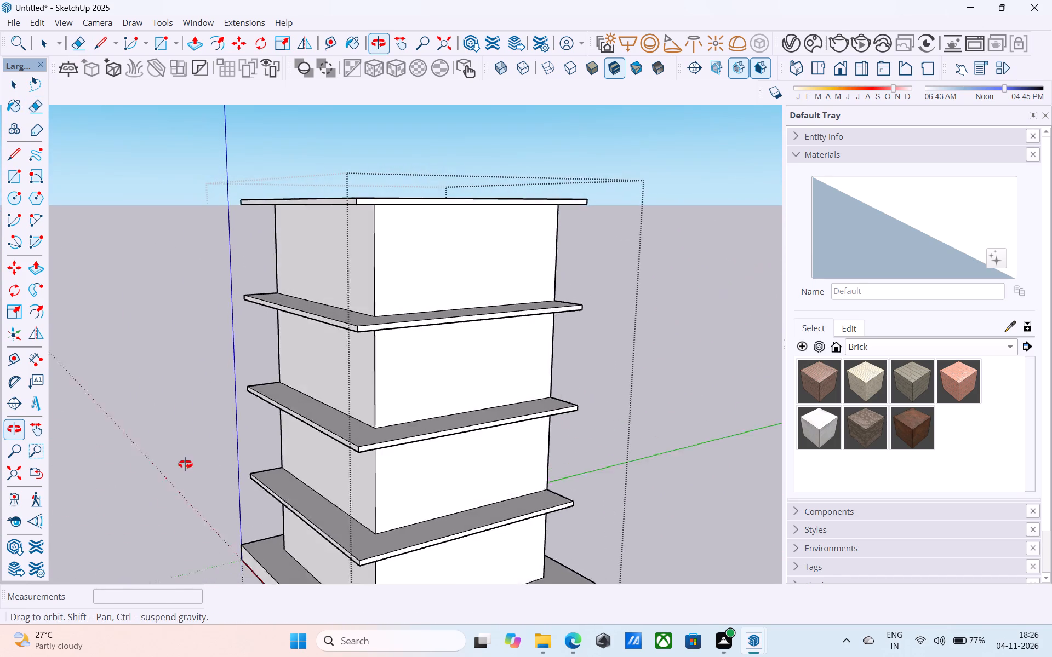
{"action": "middle_click_drag", "start_coordinate": [185, 464], "coordinate": [176, 459]}
{"action": "scroll", "coordinate": [265, 426], "scroll_direction": "down", "scroll_amount": 7}
{"action": "middle_click_drag", "start_coordinate": [307, 412], "coordinate": [287, 425]}
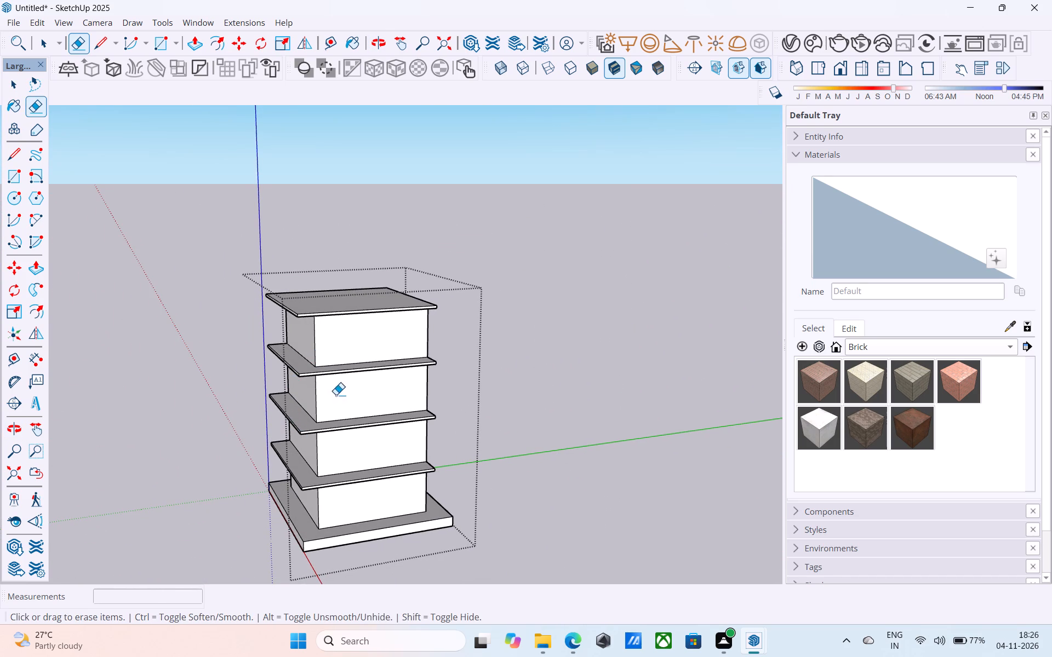
{"action": "middle_click_drag", "start_coordinate": [337, 400], "coordinate": [344, 361]}
{"action": "middle_click_drag", "start_coordinate": [448, 388], "coordinate": [239, 397]}
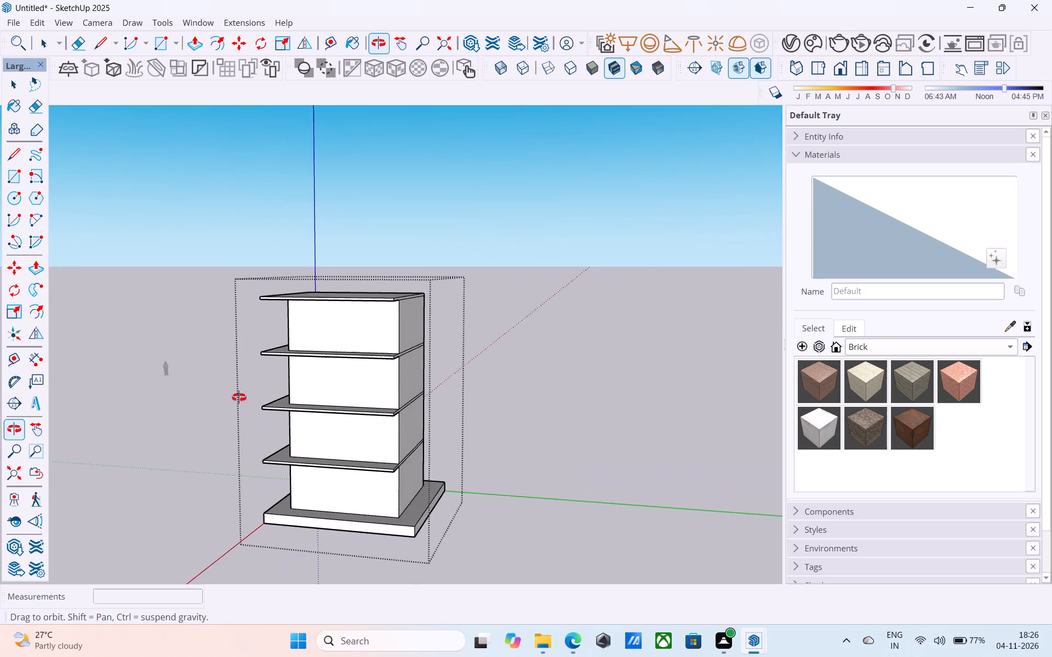
{"action": "middle_click_drag", "start_coordinate": [239, 397], "coordinate": [216, 402]}
{"action": "scroll", "coordinate": [419, 373], "scroll_direction": "up", "scroll_amount": 7}
{"action": "scroll", "coordinate": [369, 330], "scroll_direction": "down", "scroll_amount": 7}
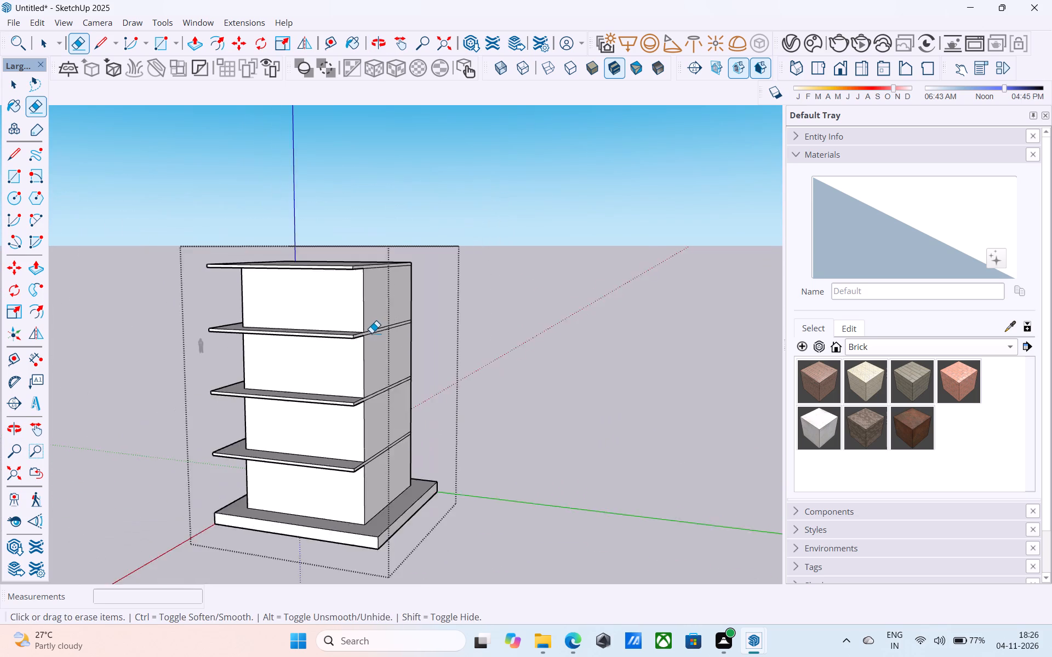
{"action": "middle_click_drag", "start_coordinate": [373, 333], "coordinate": [596, 322]}
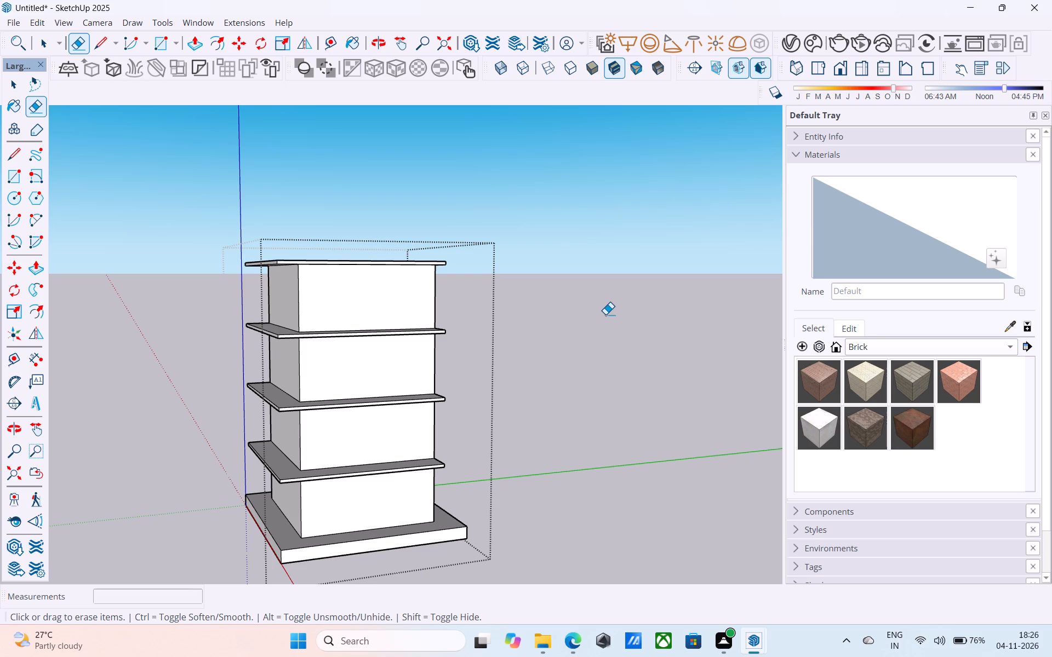
{"action": "scroll", "coordinate": [605, 314], "scroll_direction": "up", "scroll_amount": 5}
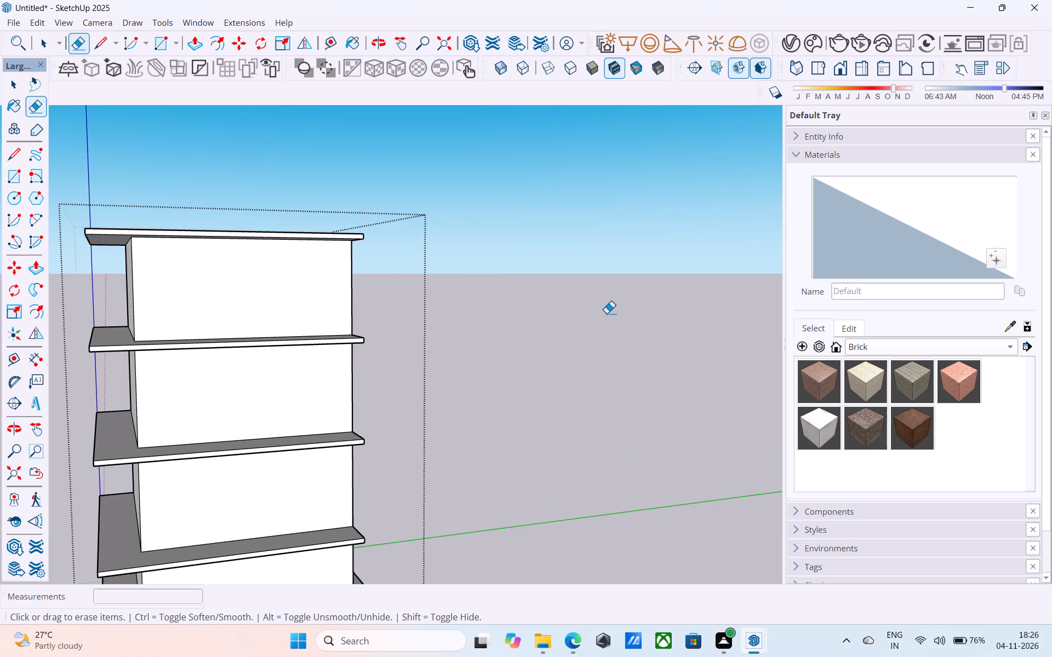
{"action": "scroll", "coordinate": [607, 313], "scroll_direction": "down", "scroll_amount": 4}
{"action": "middle_click_drag", "start_coordinate": [607, 313], "coordinate": [691, 357]}
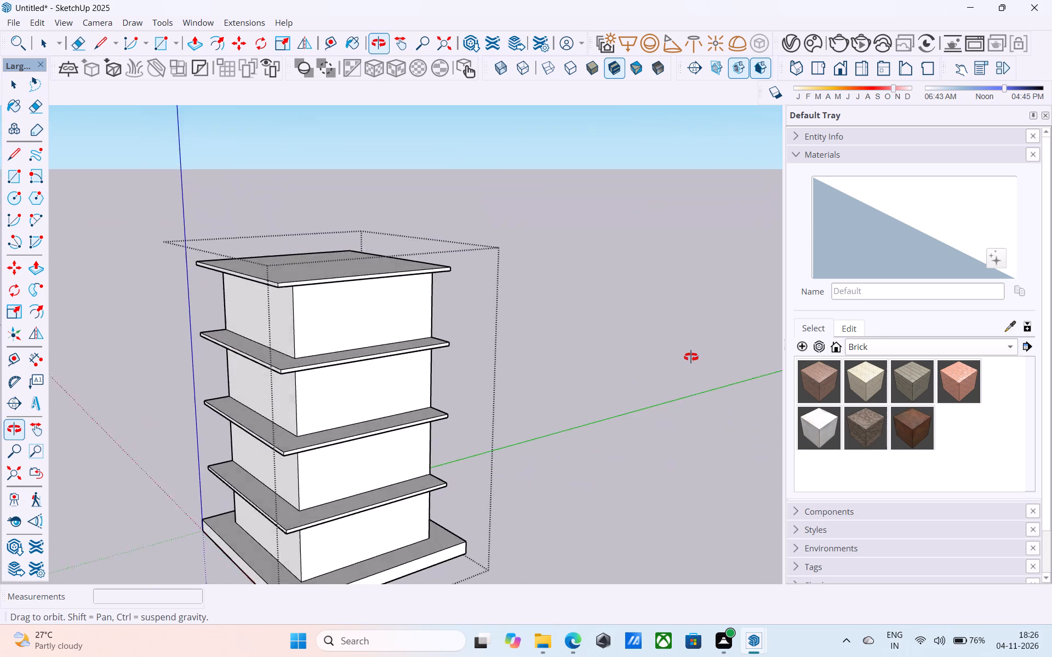
{"action": "middle_click_drag", "start_coordinate": [691, 357], "coordinate": [731, 435]}
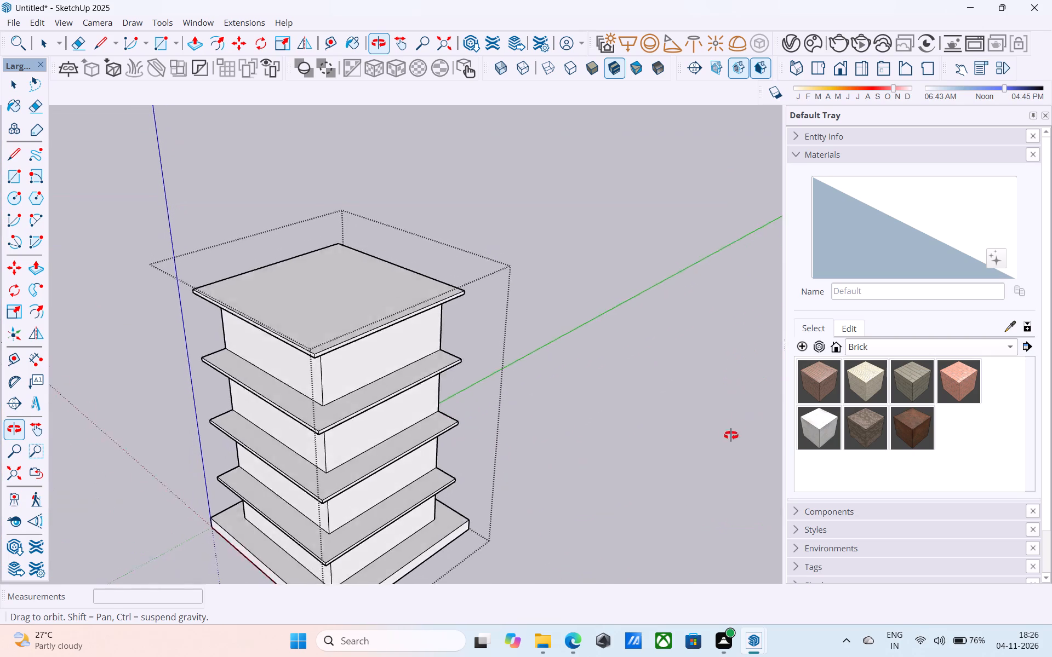
{"action": "middle_click_drag", "start_coordinate": [731, 435], "coordinate": [743, 325]}
{"action": "scroll", "coordinate": [409, 466], "scroll_direction": "down", "scroll_amount": 5}
{"action": "middle_click_drag", "start_coordinate": [395, 457], "coordinate": [387, 524]}
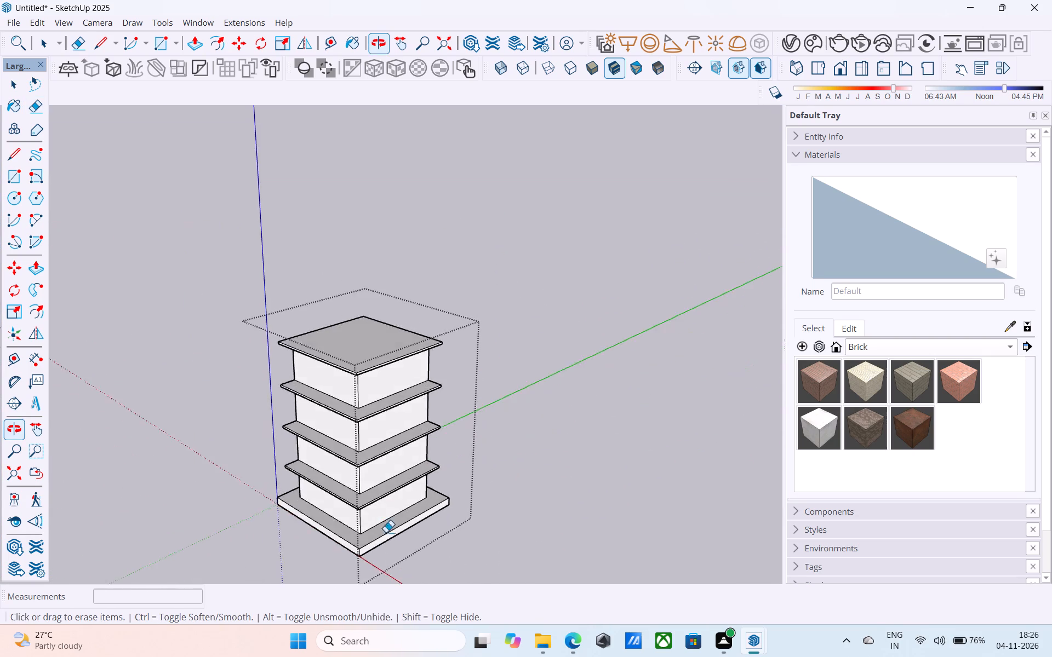
Draw a 2' line from the first slab's front corner along the upper edge of its wide front side.
{"action": "scroll", "coordinate": [378, 545], "scroll_direction": "up", "scroll_amount": 11}
{"action": "scroll", "coordinate": [327, 476], "scroll_direction": "up", "scroll_amount": 6}
{"action": "key", "text": "space"}
{"action": "middle_click_drag", "start_coordinate": [313, 450], "coordinate": [266, 515]}
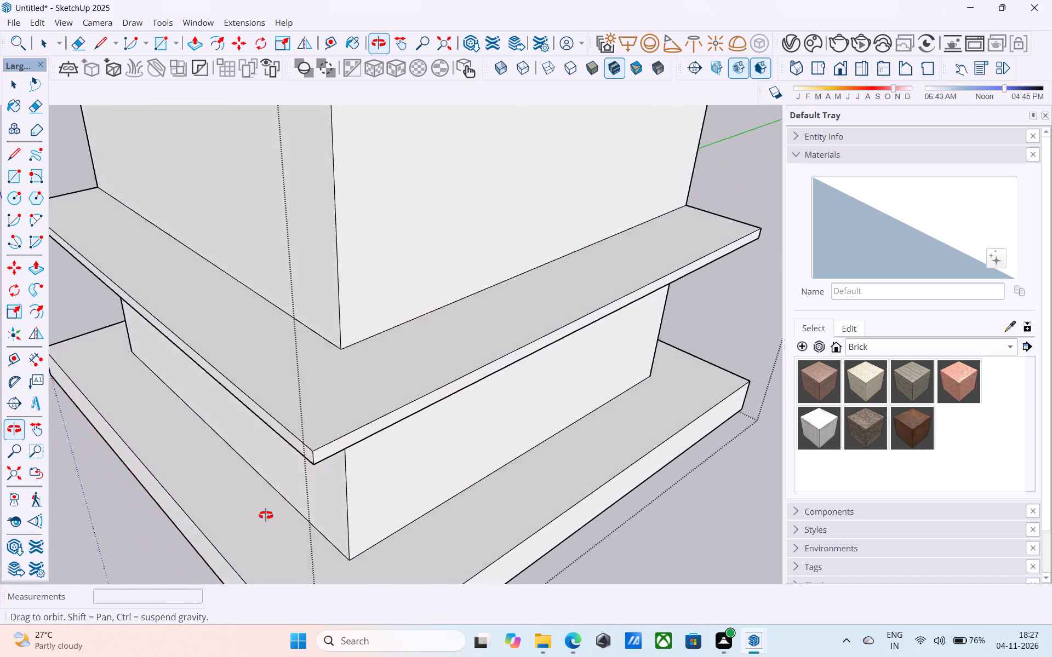
{"action": "middle_click_drag", "start_coordinate": [266, 515], "coordinate": [235, 528]}
{"action": "key", "text": "l"}
{"action": "scroll", "coordinate": [318, 435], "scroll_direction": "up", "scroll_amount": 6}
{"action": "left_click", "coordinate": [287, 454]}
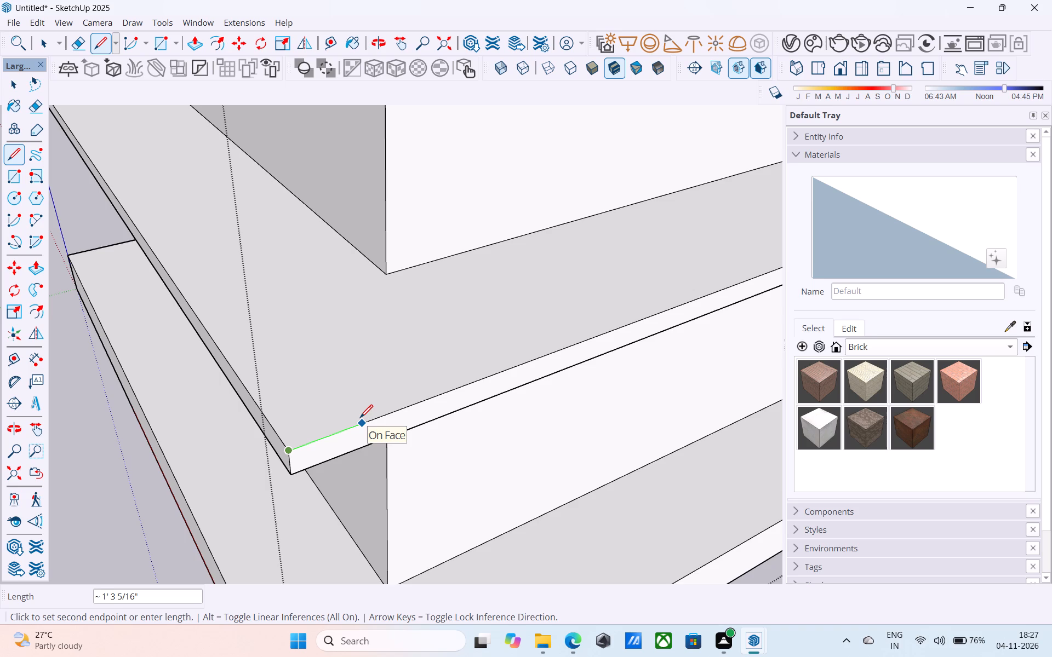
{"action": "type", "text": "2'"}
{"action": "key", "text": "Return"}
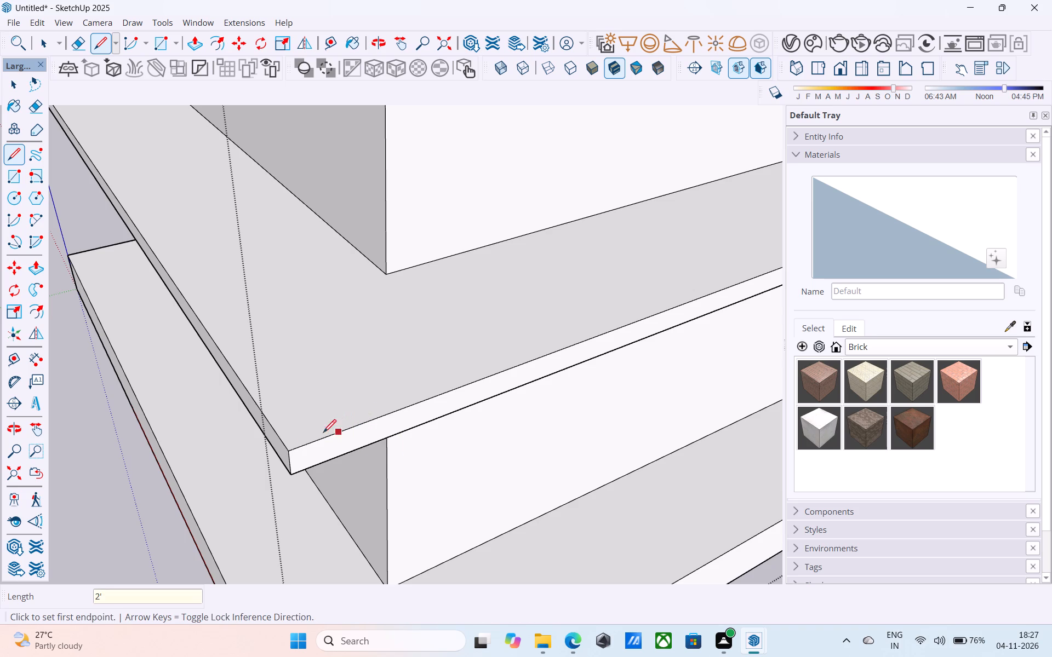
Round the first slab's front corner: add a 2' line along its red-axis side and a 50-segment arc of 2' radius joining both line ends.
{"action": "left_click", "coordinate": [287, 450]}
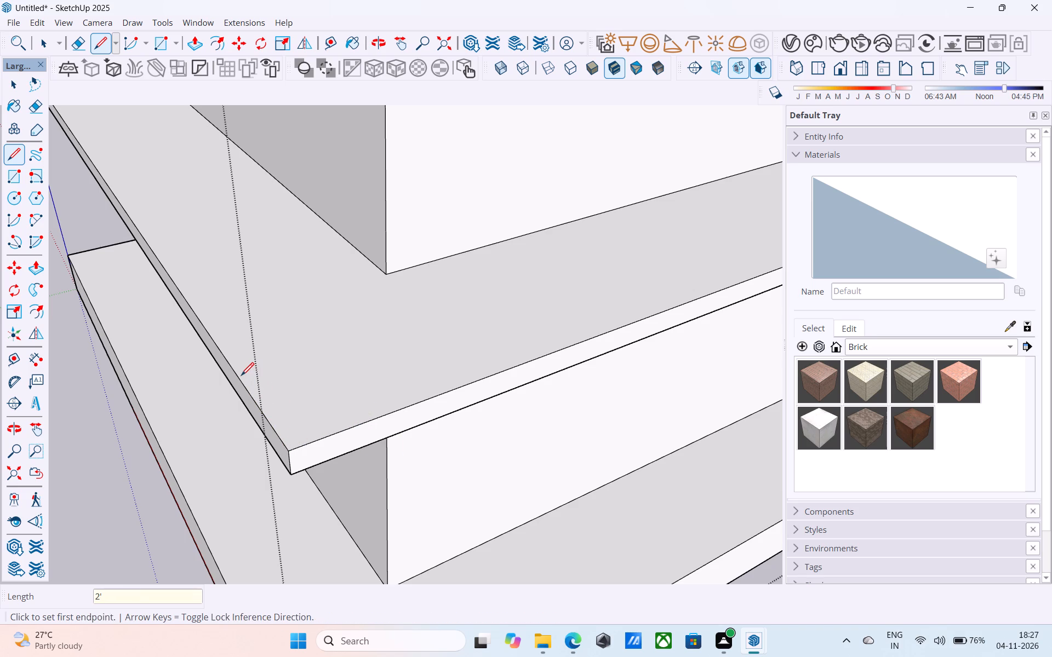
{"action": "left_click", "coordinate": [241, 377]}
{"action": "key", "text": "a"}
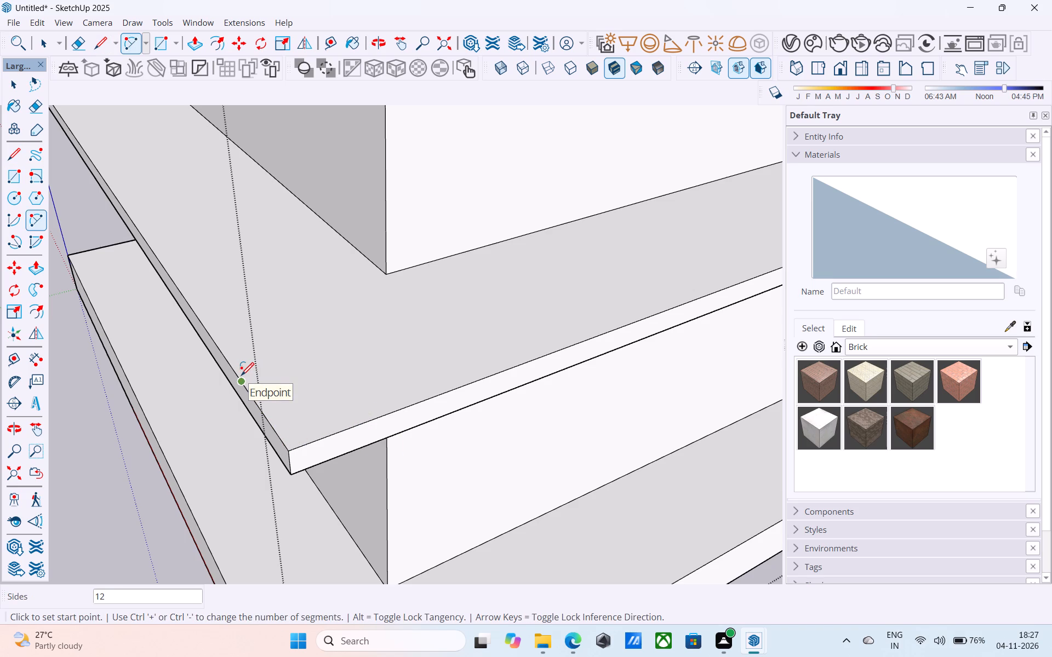
{"action": "type", "text": "50"}
{"action": "key", "text": "Return"}
{"action": "left_click", "coordinate": [241, 377]}
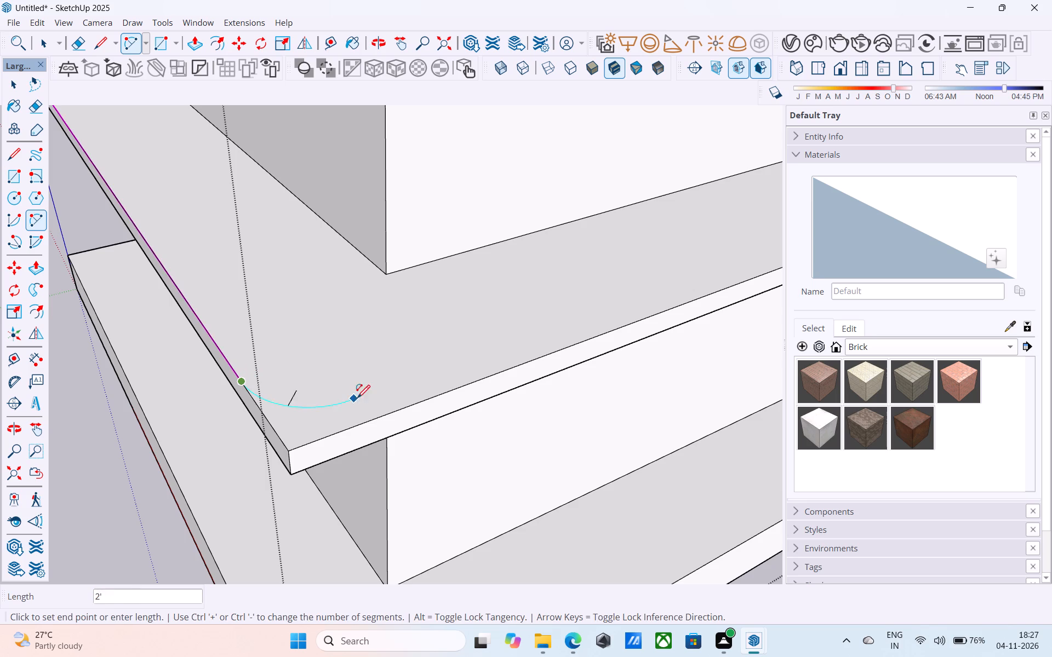
{"action": "left_click", "coordinate": [400, 413]}
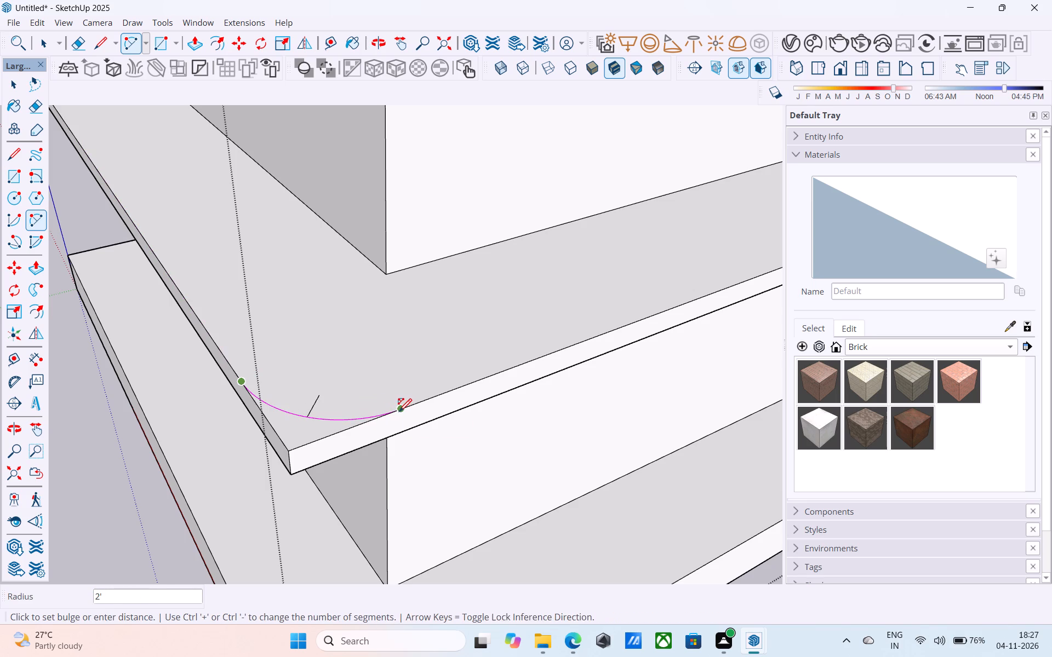
{"action": "left_click", "coordinate": [398, 412]}
{"action": "key", "text": "space"}
Outline the same rounding on the second slab's front corner with 2' lines along both upper edges and an arc of 2' radius.
{"action": "scroll", "coordinate": [394, 412], "scroll_direction": "down", "scroll_amount": 3}
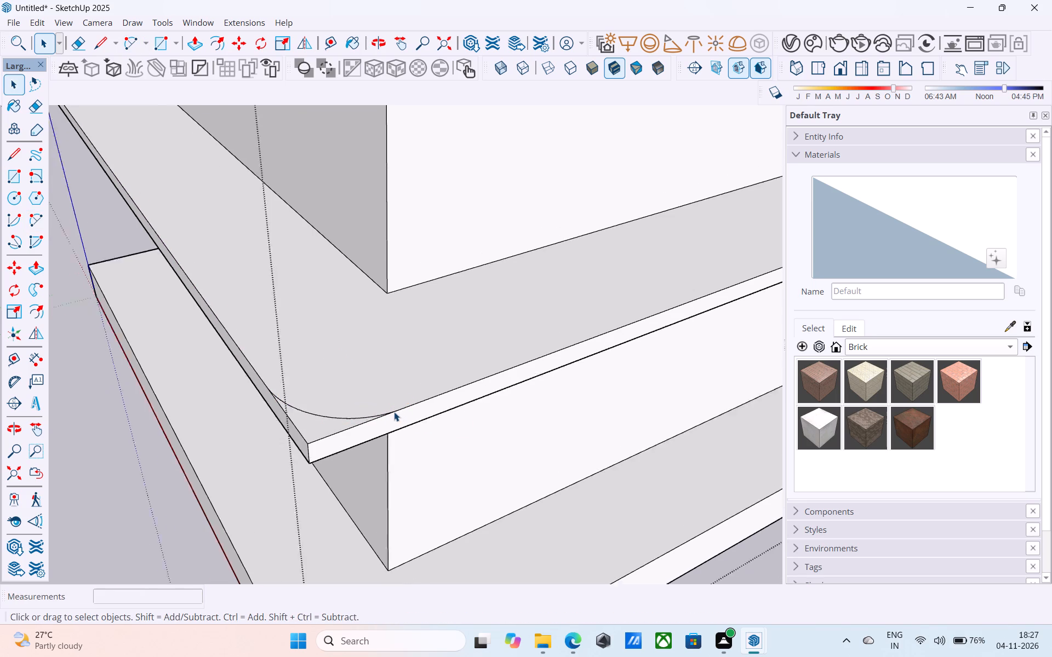
{"action": "scroll", "coordinate": [394, 412], "scroll_direction": "down", "scroll_amount": 10}
{"action": "middle_click_drag", "start_coordinate": [394, 412], "coordinate": [438, 578], "text": "shift"}
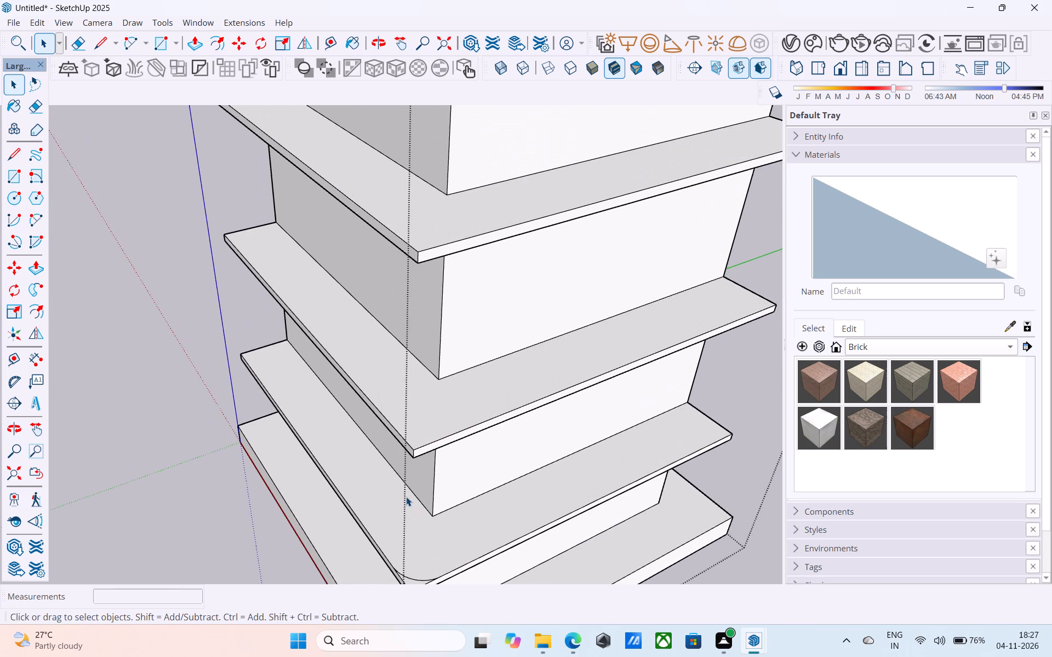
{"action": "key", "text": "l"}
{"action": "scroll", "coordinate": [408, 460], "scroll_direction": "up", "scroll_amount": 6}
{"action": "left_click", "coordinate": [416, 443]}
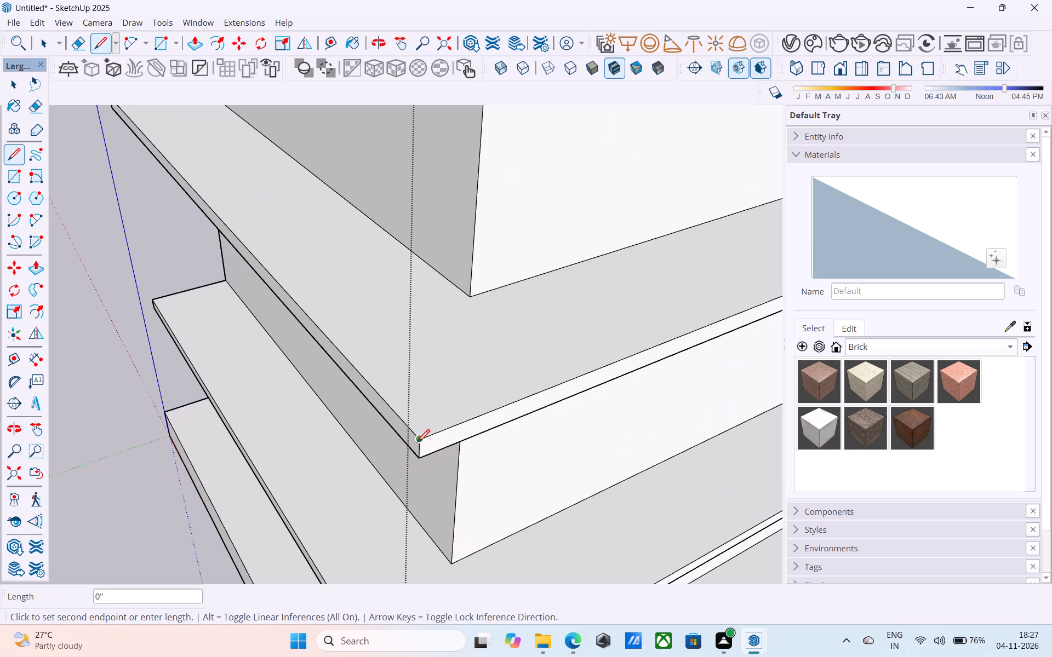
{"action": "left_click", "coordinate": [502, 403]}
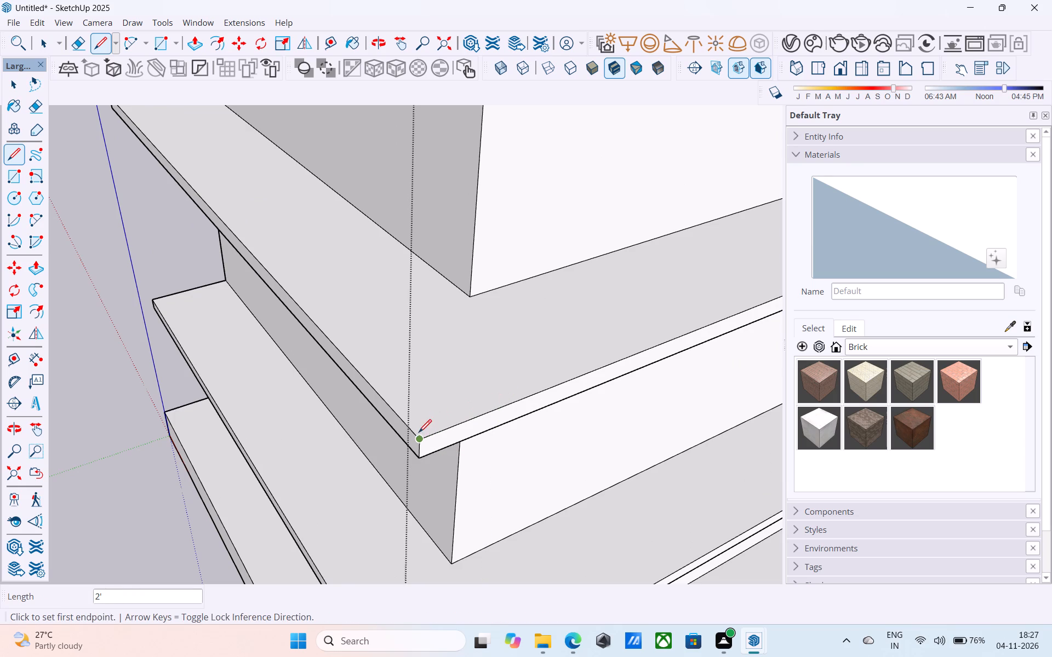
{"action": "left_click", "coordinate": [419, 435]}
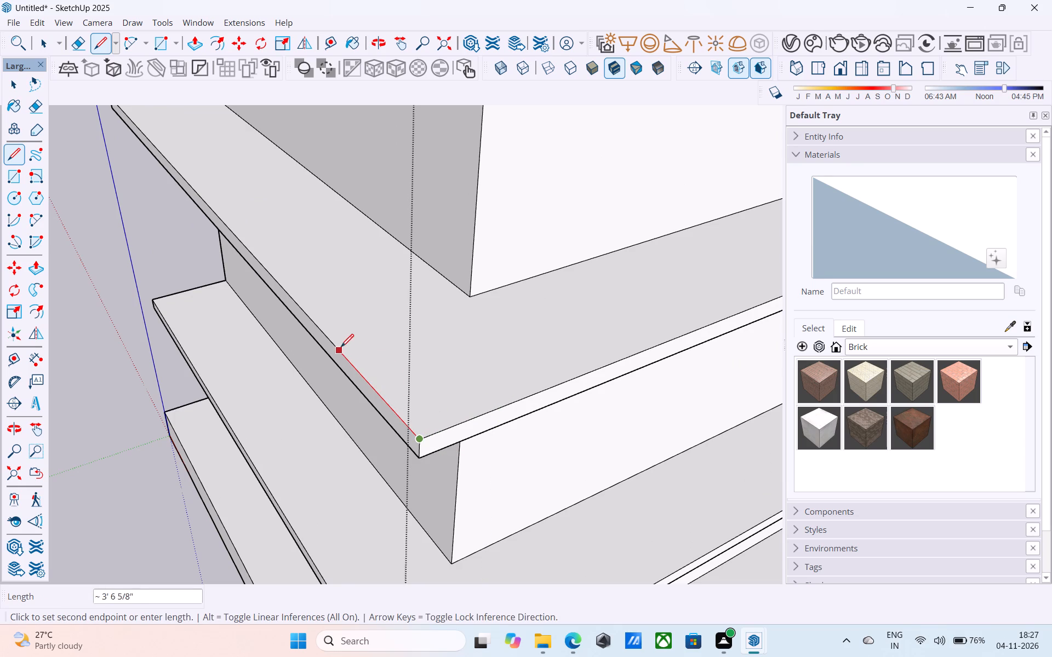
{"action": "left_click", "coordinate": [377, 390]}
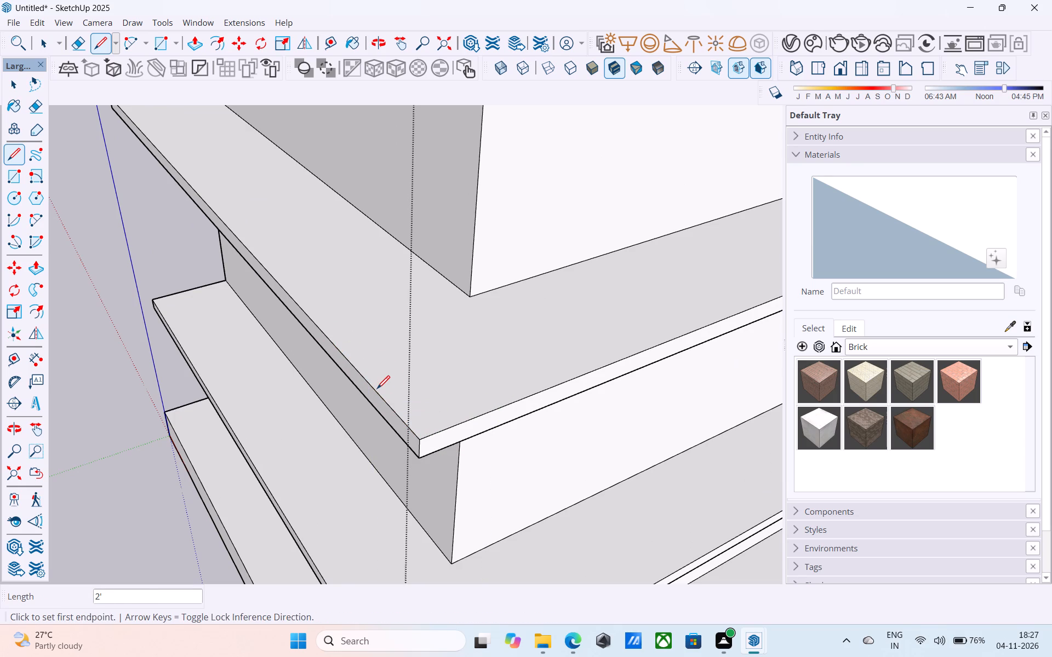
{"action": "key", "text": "a"}
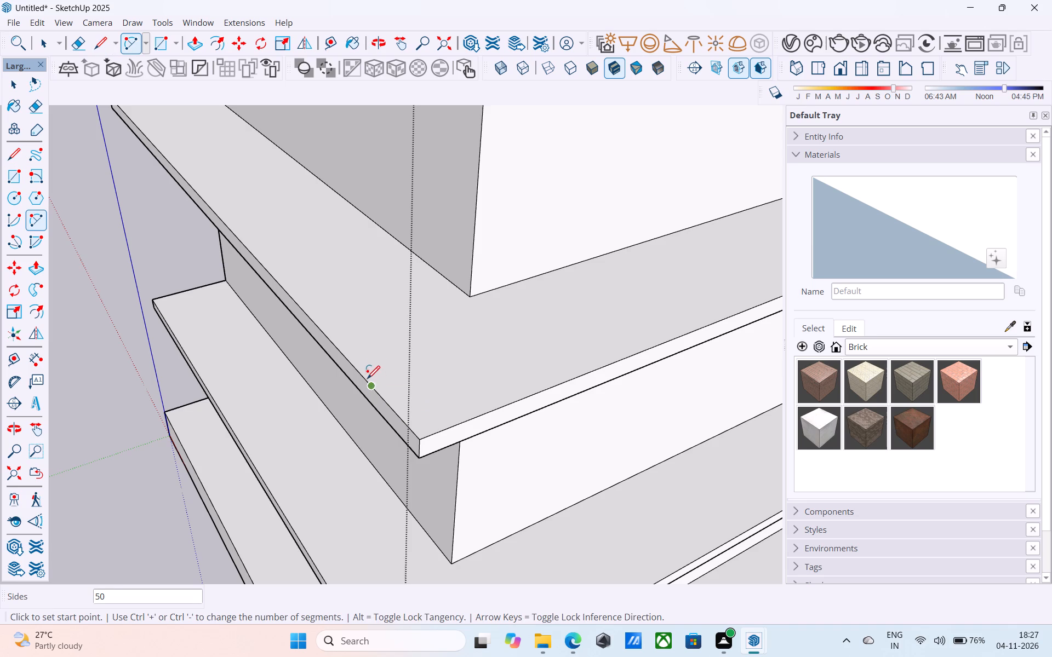
{"action": "left_click", "coordinate": [368, 381]}
{"action": "left_click", "coordinate": [501, 413]}
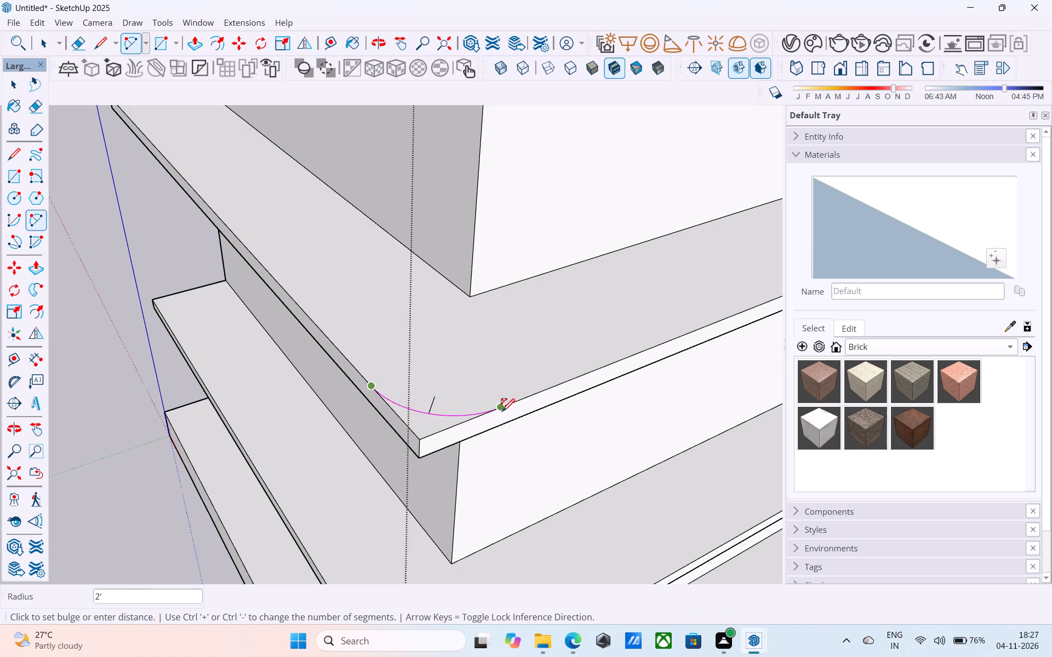
{"action": "left_click", "coordinate": [502, 413]}
{"action": "key", "text": "space"}
Outline the third slab's front corner rounding with 2' lines along both upper edges and a 2' radius arc on its top face.
{"action": "scroll", "coordinate": [502, 413], "scroll_direction": "down", "scroll_amount": 7}
{"action": "middle_click_drag", "start_coordinate": [501, 413], "coordinate": [435, 266], "text": "shift"}
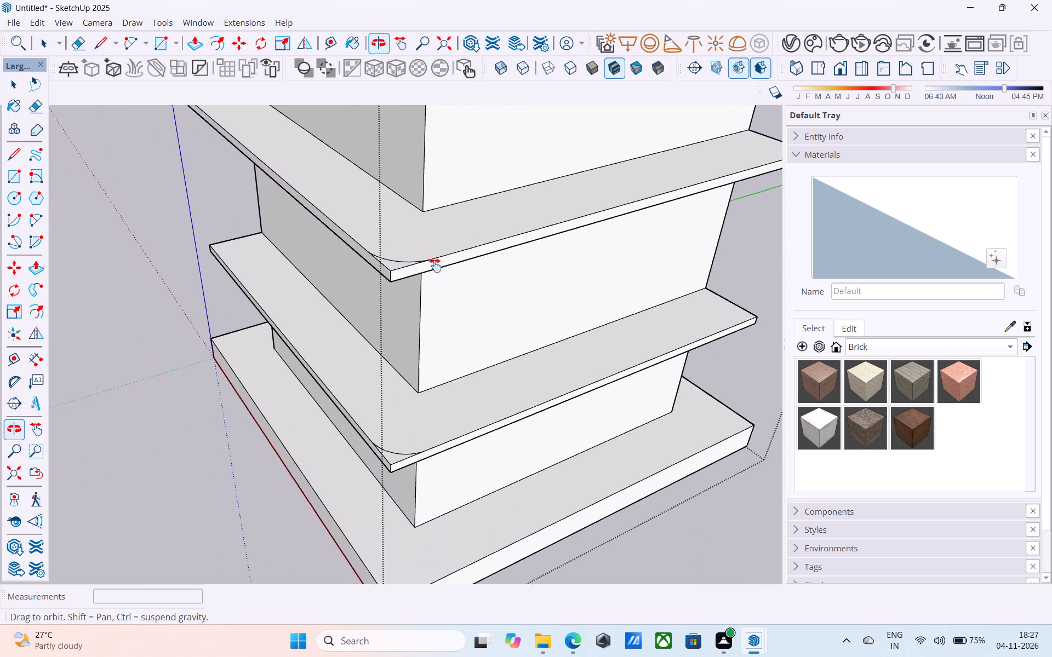
{"action": "middle_click_drag", "start_coordinate": [435, 266], "coordinate": [458, 415], "text": "shift"}
{"action": "scroll", "coordinate": [458, 415], "scroll_direction": "down", "scroll_amount": 6}
{"action": "middle_click_drag", "start_coordinate": [458, 416], "coordinate": [415, 397], "text": "shift"}
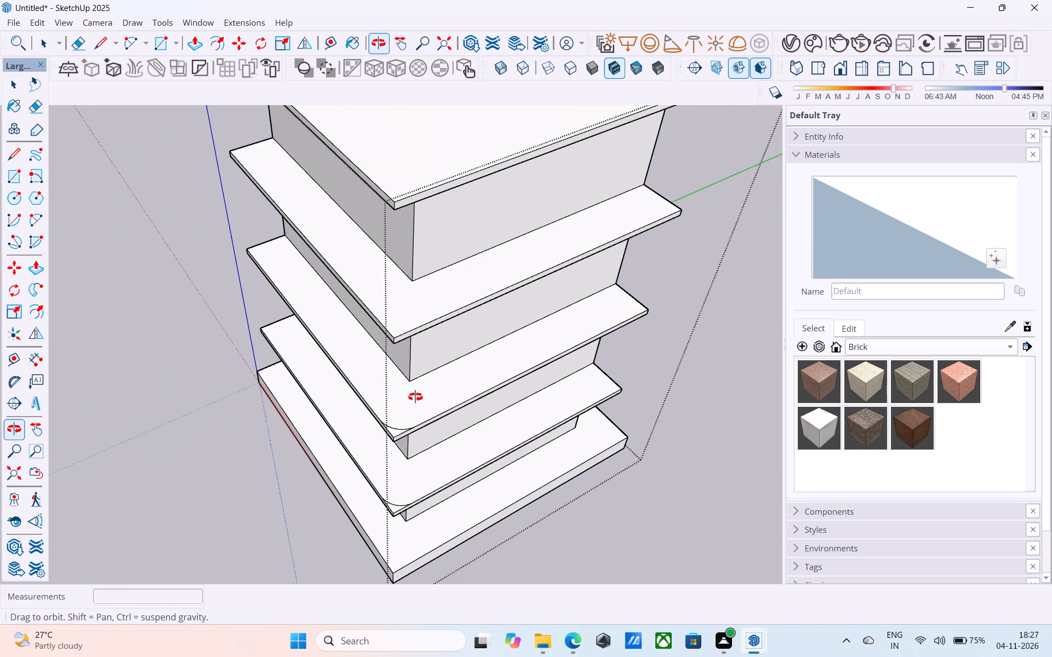
{"action": "middle_click_drag", "start_coordinate": [415, 397], "coordinate": [426, 414], "text": "shift"}
{"action": "key", "text": "l"}
{"action": "scroll", "coordinate": [412, 372], "scroll_direction": "up", "scroll_amount": 5}
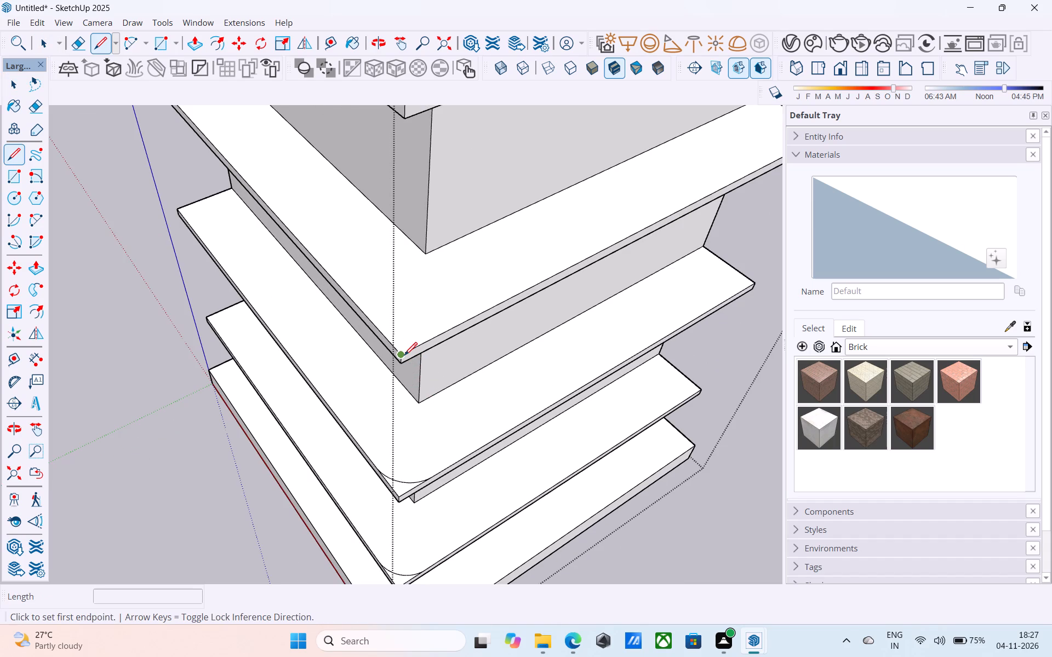
{"action": "left_click", "coordinate": [404, 355]}
{"action": "scroll", "coordinate": [404, 355], "scroll_direction": "up", "scroll_amount": 7}
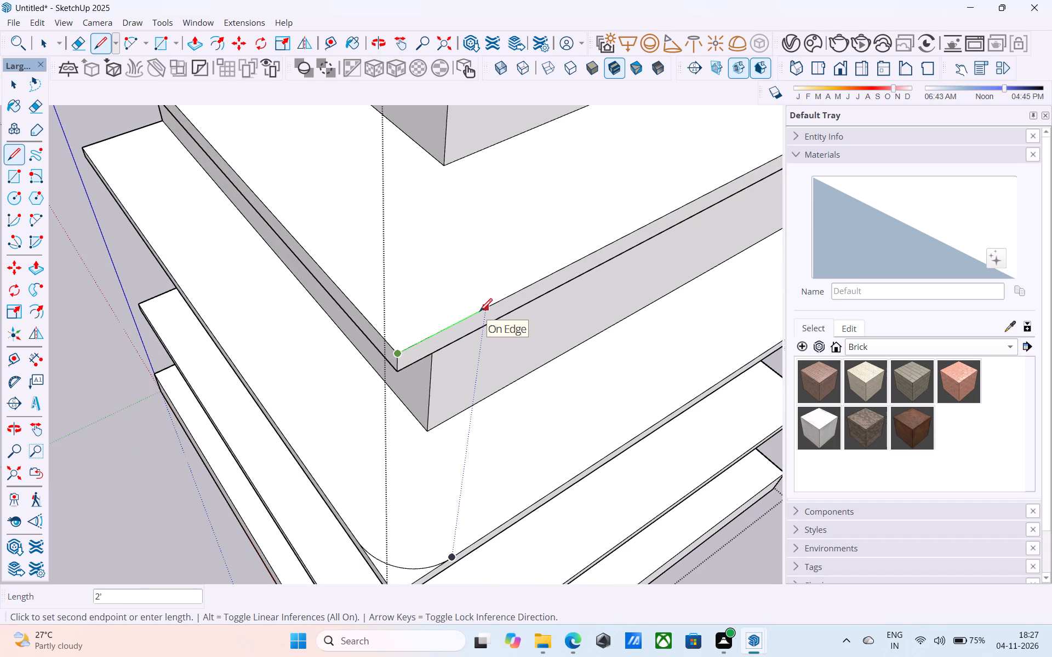
{"action": "left_click", "coordinate": [479, 313]}
{"action": "left_click", "coordinate": [403, 348]}
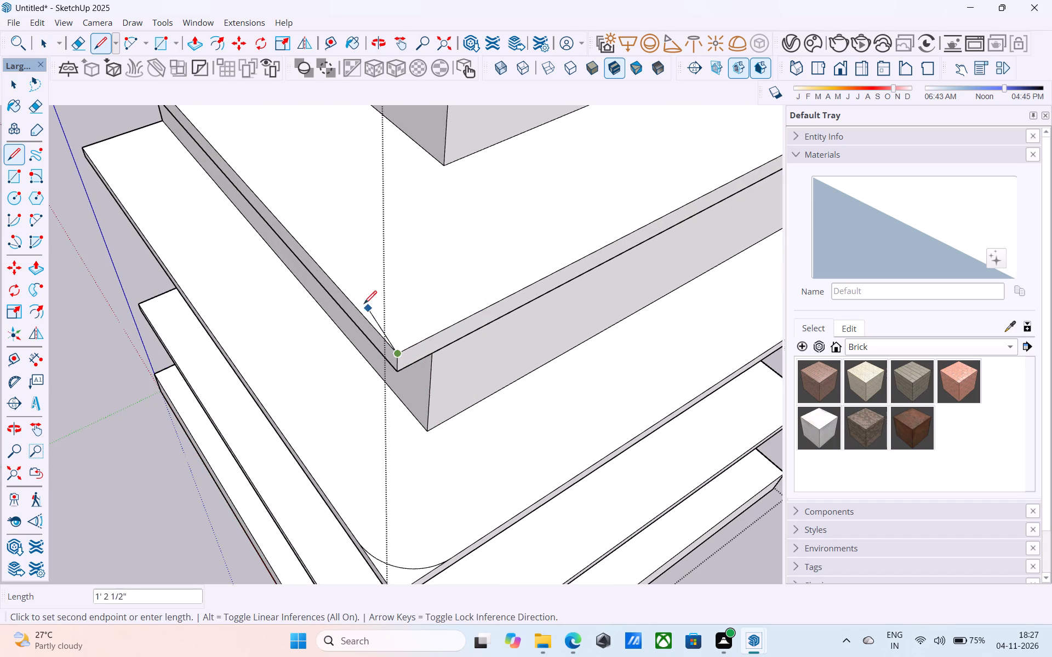
{"action": "left_click", "coordinate": [342, 289]}
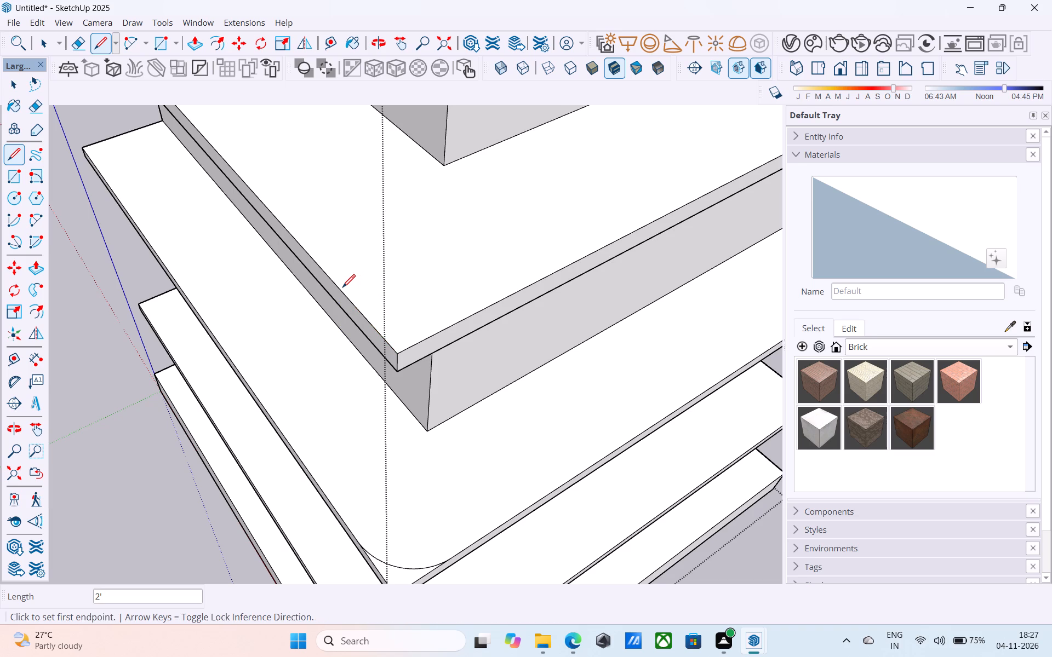
{"action": "key", "text": "a"}
{"action": "left_click", "coordinate": [339, 287]}
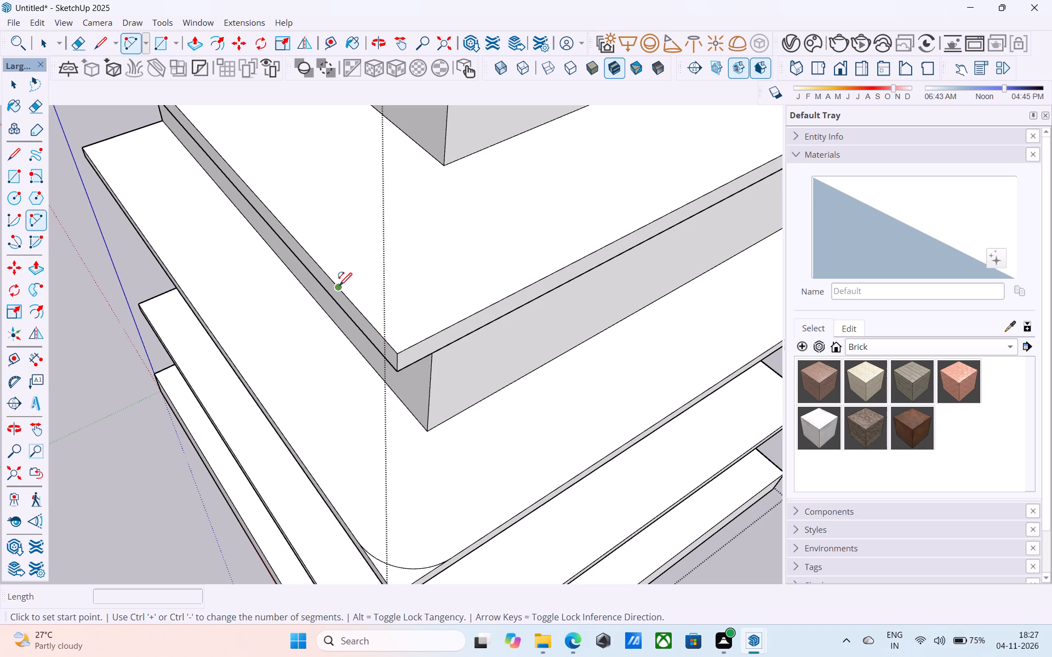
{"action": "left_click", "coordinate": [486, 311]}
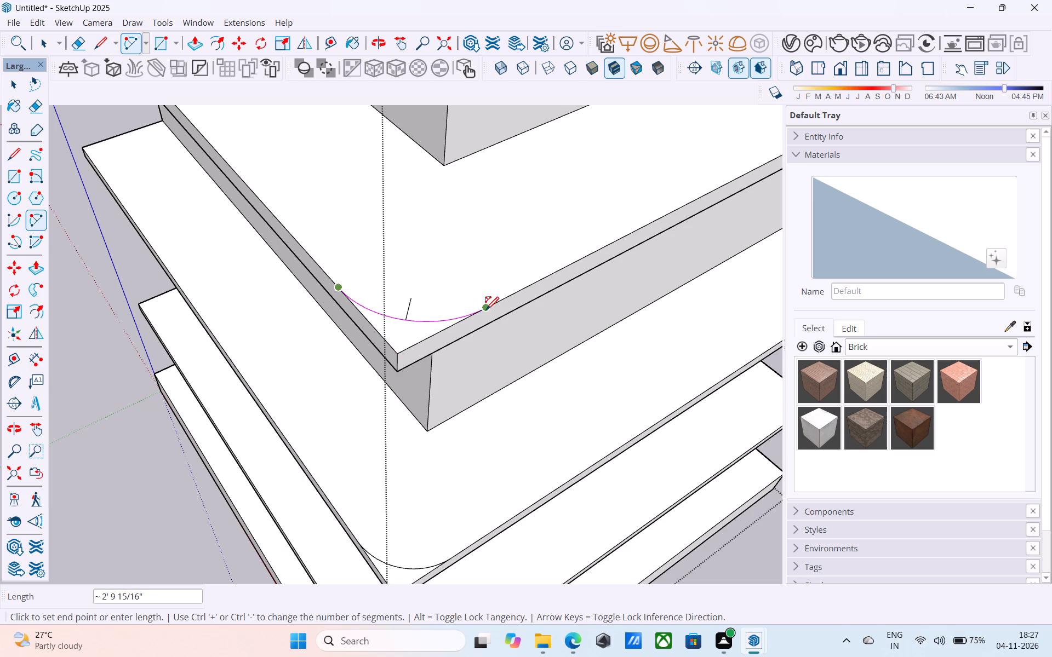
{"action": "left_click", "coordinate": [486, 311]}
Examine the whole building from above and at eye level, comparing the slab projections and the top slab.
{"action": "scroll", "coordinate": [486, 311], "scroll_direction": "down", "scroll_amount": 5}
{"action": "middle_click_drag", "start_coordinate": [486, 311], "coordinate": [416, 413], "text": "shift"}
{"action": "scroll", "coordinate": [416, 413], "scroll_direction": "down", "scroll_amount": 7, "text": "shift"}
{"action": "middle_click_drag", "start_coordinate": [415, 408], "coordinate": [397, 406]}
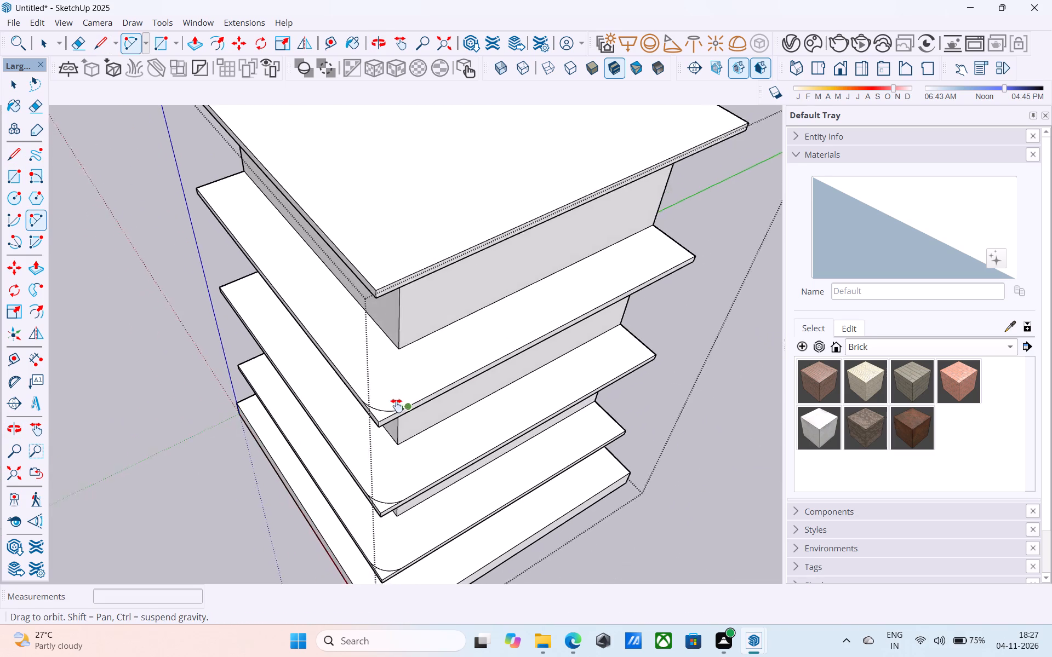
{"action": "middle_click_drag", "start_coordinate": [397, 406], "coordinate": [390, 468]}
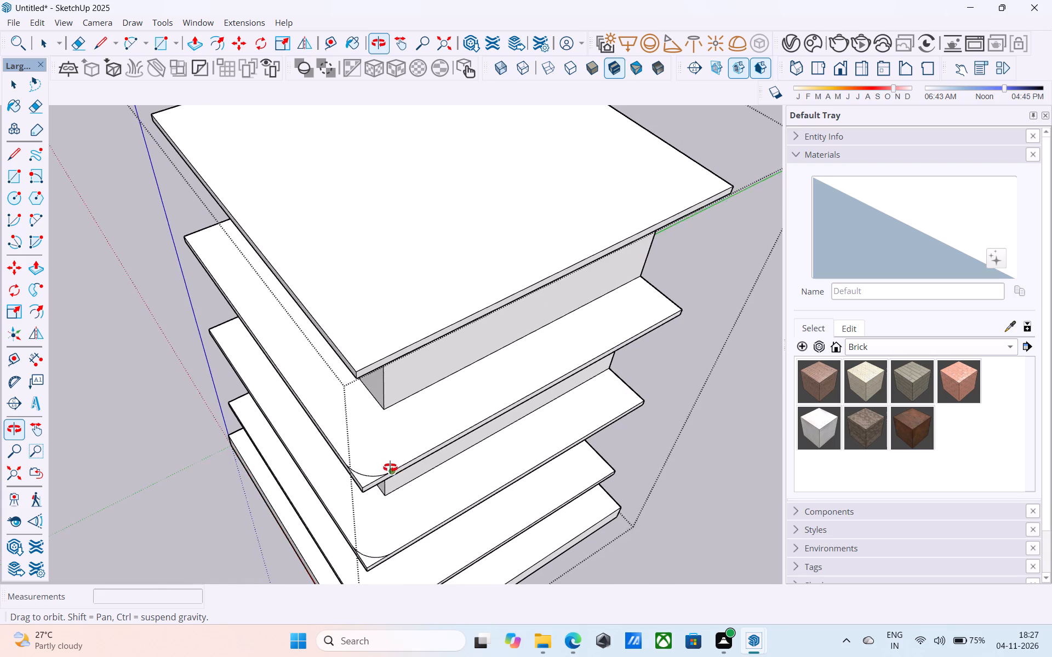
{"action": "middle_click_drag", "start_coordinate": [390, 468], "coordinate": [380, 410]}
{"action": "scroll", "coordinate": [386, 405], "scroll_direction": "down", "scroll_amount": 6}
{"action": "middle_click_drag", "start_coordinate": [385, 401], "coordinate": [397, 259]}
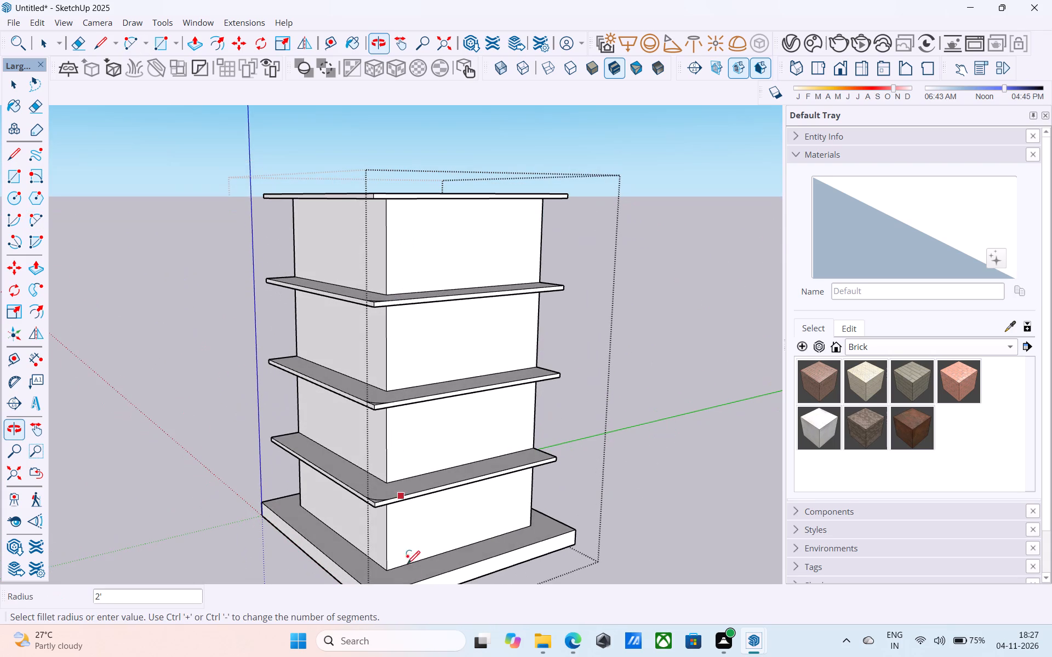
{"action": "middle_click_drag", "start_coordinate": [417, 400], "coordinate": [421, 516]}
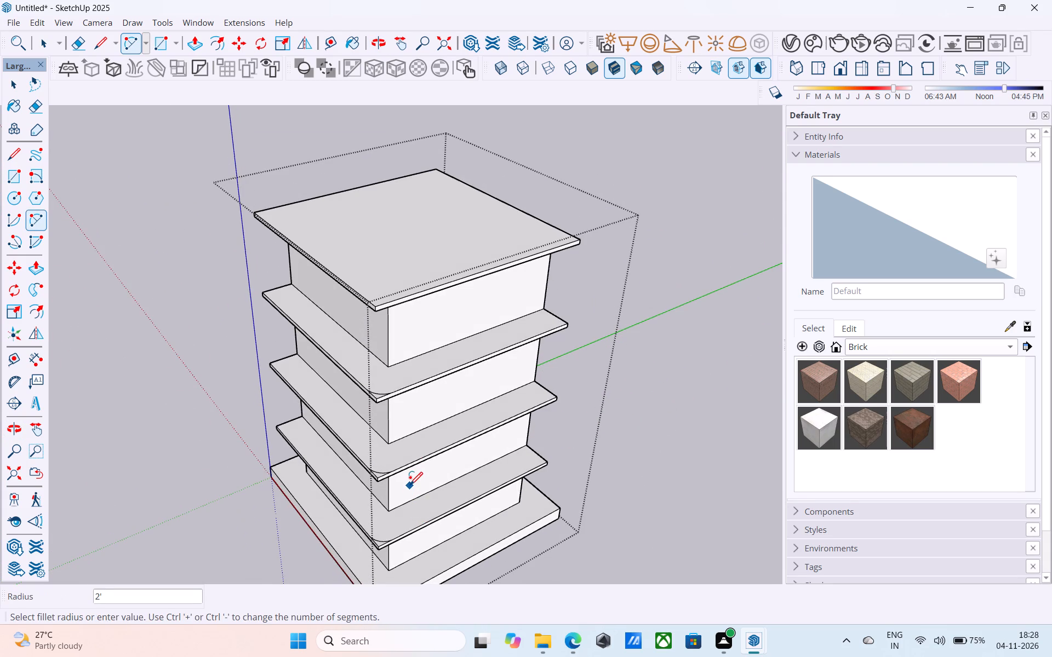
{"action": "scroll", "coordinate": [410, 486], "scroll_direction": "down", "scroll_amount": 7}
{"action": "middle_click_drag", "start_coordinate": [410, 486], "coordinate": [436, 408]}
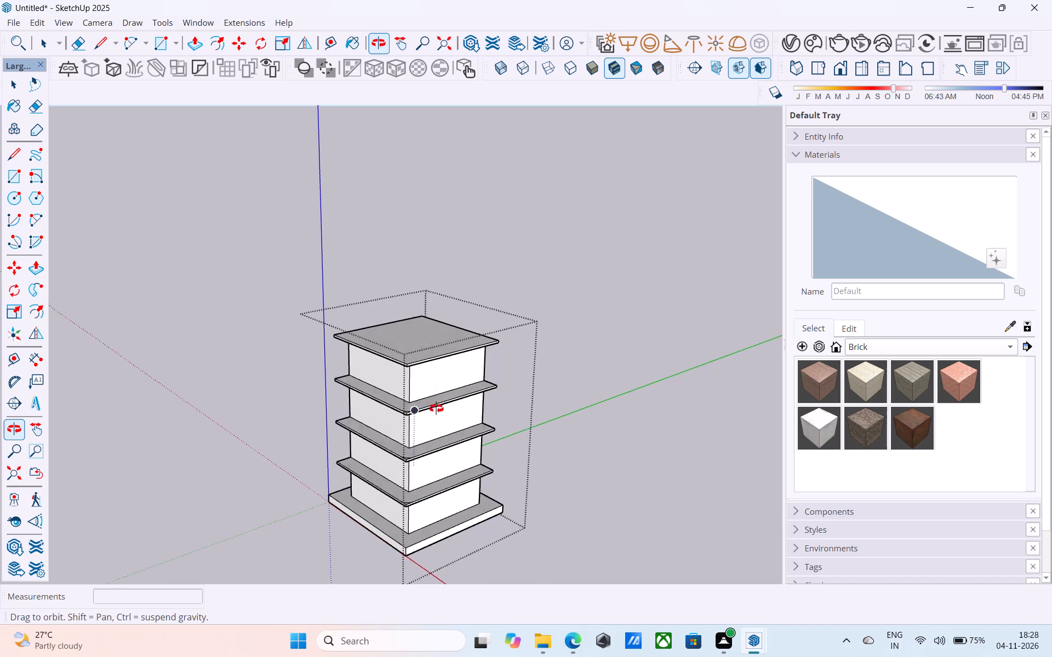
{"action": "middle_click_drag", "start_coordinate": [436, 408], "coordinate": [441, 404]}
{"action": "middle_click_drag", "start_coordinate": [441, 404], "coordinate": [454, 371]}
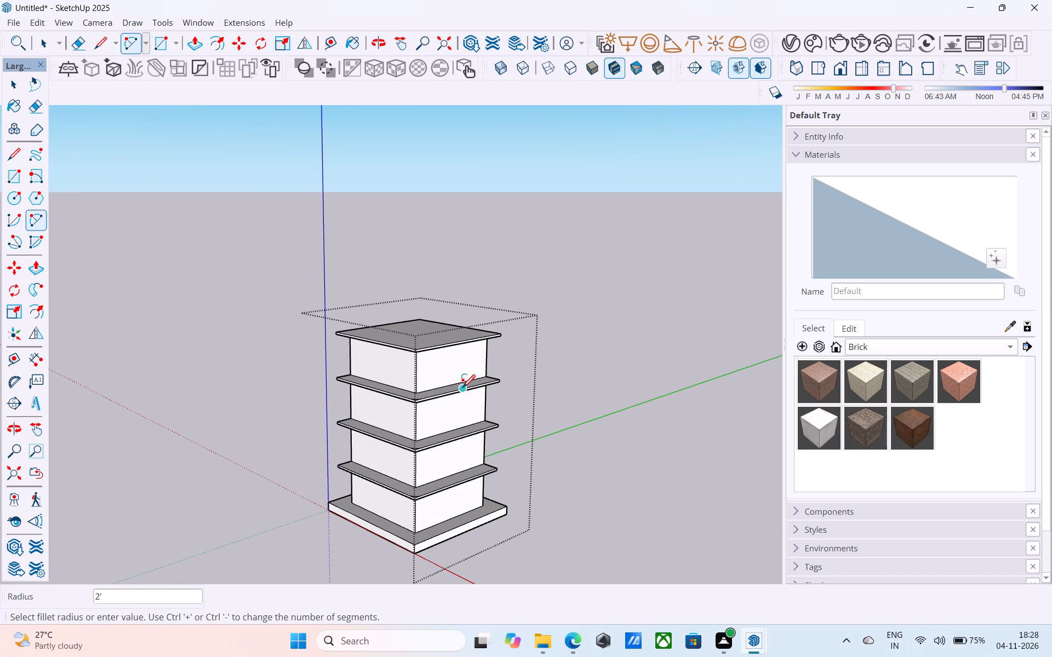
{"action": "scroll", "coordinate": [462, 388], "scroll_direction": "down", "scroll_amount": 7}
{"action": "middle_click_drag", "start_coordinate": [459, 456], "coordinate": [455, 404]}
{"action": "scroll", "coordinate": [439, 459], "scroll_direction": "up", "scroll_amount": 7}
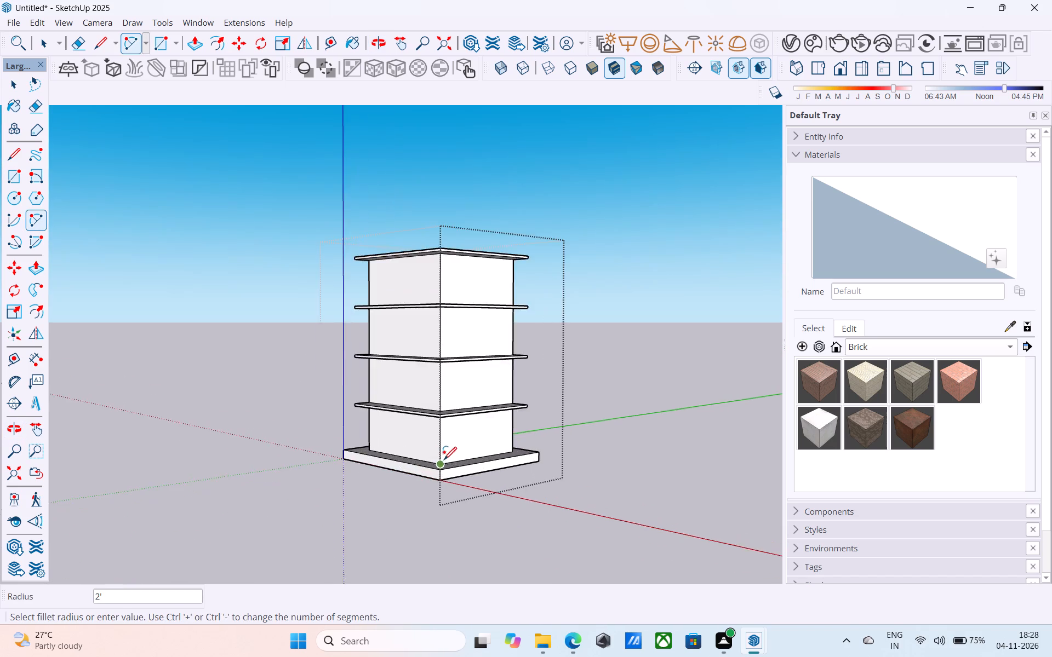
{"action": "scroll", "coordinate": [444, 461], "scroll_direction": "up", "scroll_amount": 5}
{"action": "scroll", "coordinate": [428, 332], "scroll_direction": "up", "scroll_amount": 6}
{"action": "scroll", "coordinate": [432, 329], "scroll_direction": "down", "scroll_amount": 6}
{"action": "scroll", "coordinate": [435, 216], "scroll_direction": "down", "scroll_amount": 9}
{"action": "middle_click_drag", "start_coordinate": [437, 417], "coordinate": [437, 462]}
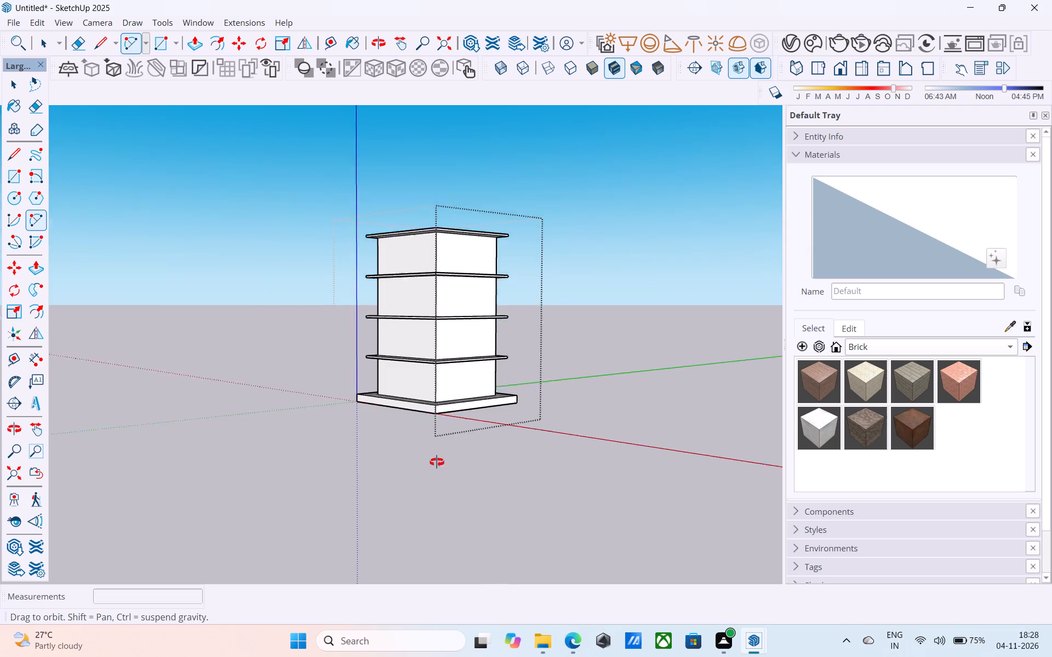
{"action": "middle_click_drag", "start_coordinate": [437, 462], "coordinate": [437, 475]}
{"action": "scroll", "coordinate": [450, 155], "scroll_direction": "up", "scroll_amount": 6}
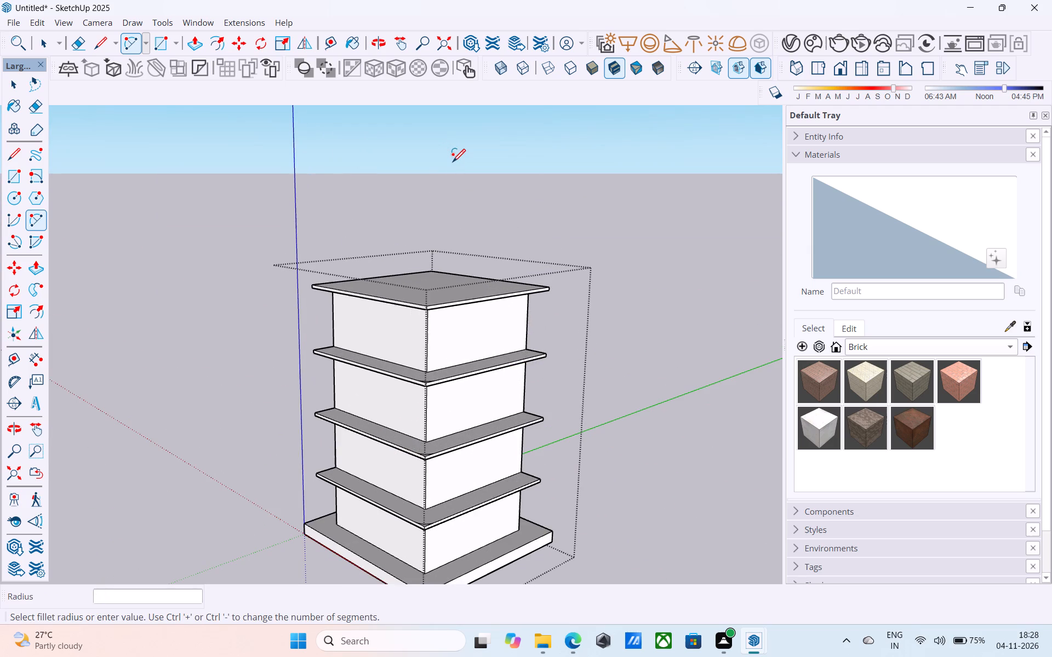
{"action": "scroll", "coordinate": [453, 165], "scroll_direction": "down", "scroll_amount": 5}
{"action": "middle_click_drag", "start_coordinate": [453, 169], "coordinate": [459, 252]}
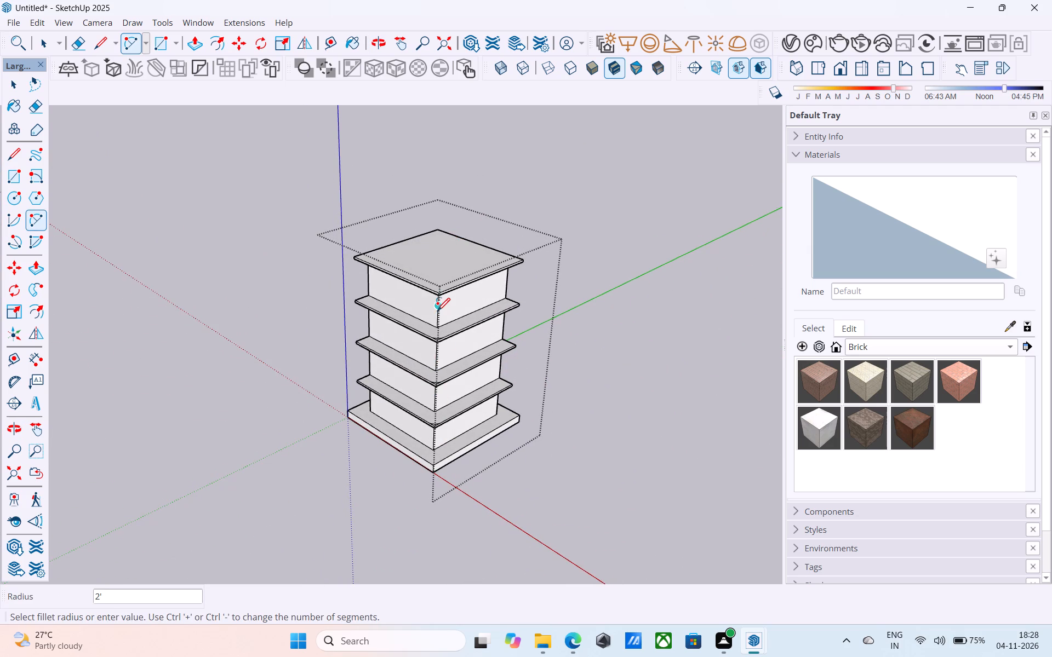
{"action": "middle_click_drag", "start_coordinate": [437, 312], "coordinate": [448, 358]}
{"action": "scroll", "coordinate": [459, 257], "scroll_direction": "up", "scroll_amount": 11}
{"action": "key", "text": "space"}
{"action": "scroll", "coordinate": [450, 272], "scroll_direction": "down", "scroll_amount": 3}
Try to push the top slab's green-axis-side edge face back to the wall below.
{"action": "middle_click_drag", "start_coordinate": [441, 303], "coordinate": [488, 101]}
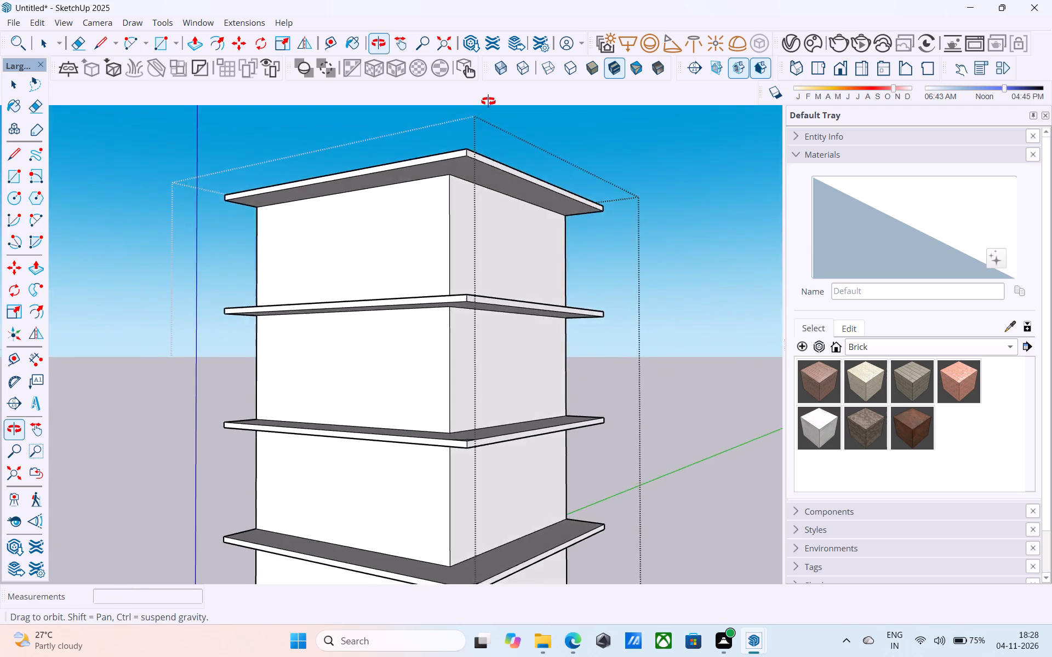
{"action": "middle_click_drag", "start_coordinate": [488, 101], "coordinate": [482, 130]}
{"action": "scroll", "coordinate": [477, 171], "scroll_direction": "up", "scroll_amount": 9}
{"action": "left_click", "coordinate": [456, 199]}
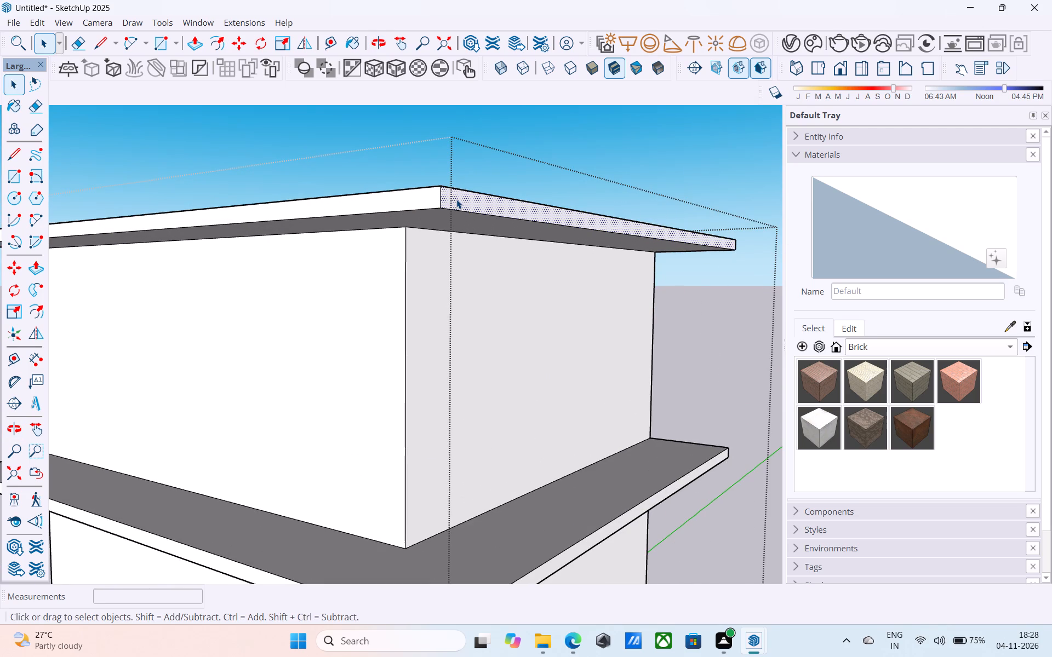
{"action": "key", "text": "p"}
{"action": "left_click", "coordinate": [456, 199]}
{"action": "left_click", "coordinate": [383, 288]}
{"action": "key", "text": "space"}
Push the top slab's red-axis-side edge face back flush with the wall below.
{"action": "left_click", "coordinate": [358, 203]}
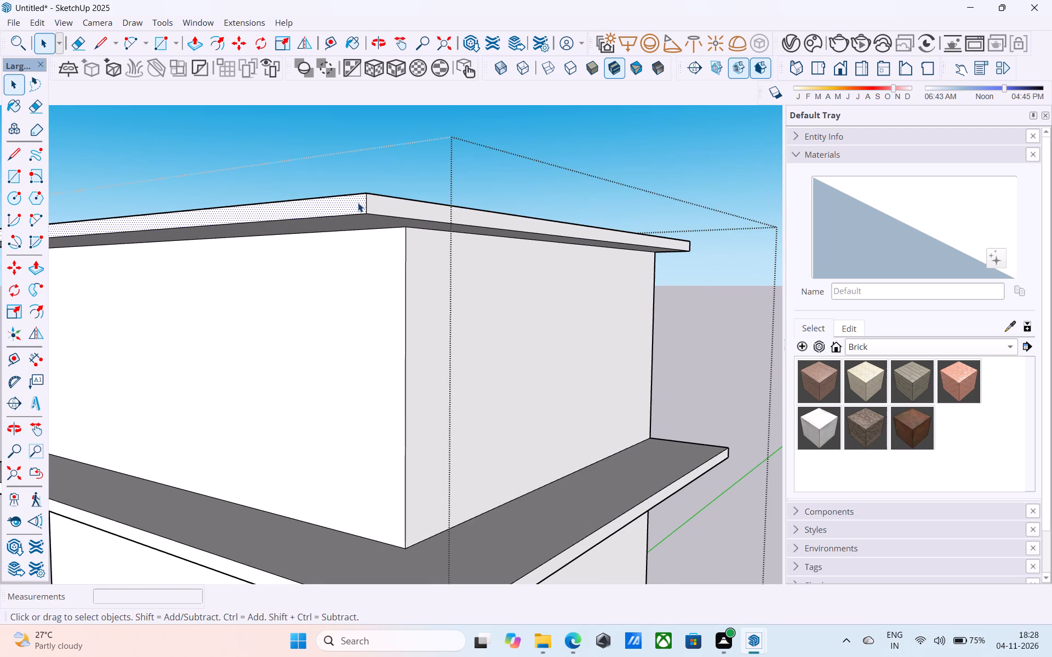
{"action": "key", "text": "p"}
{"action": "left_click", "coordinate": [358, 203]}
{"action": "left_click", "coordinate": [408, 323]}
{"action": "key", "text": "space"}
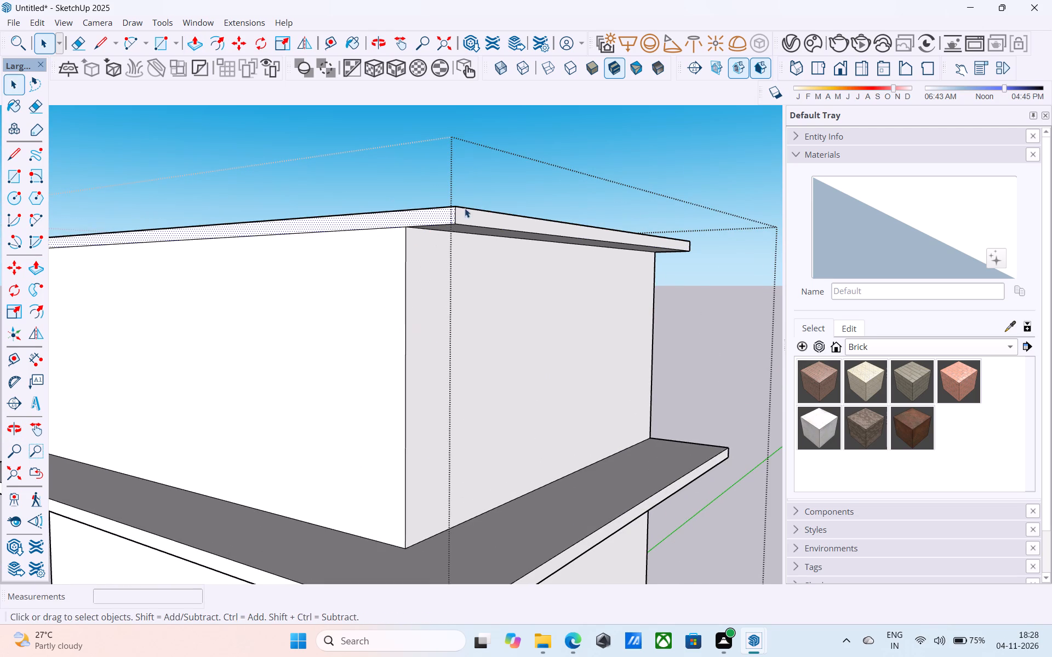
Push the top slab's green-axis-side edge face back flush with the wall below.
{"action": "left_click", "coordinate": [469, 228]}
{"action": "left_click", "coordinate": [471, 218]}
{"action": "key", "text": "p"}
{"action": "left_click", "coordinate": [471, 217]}
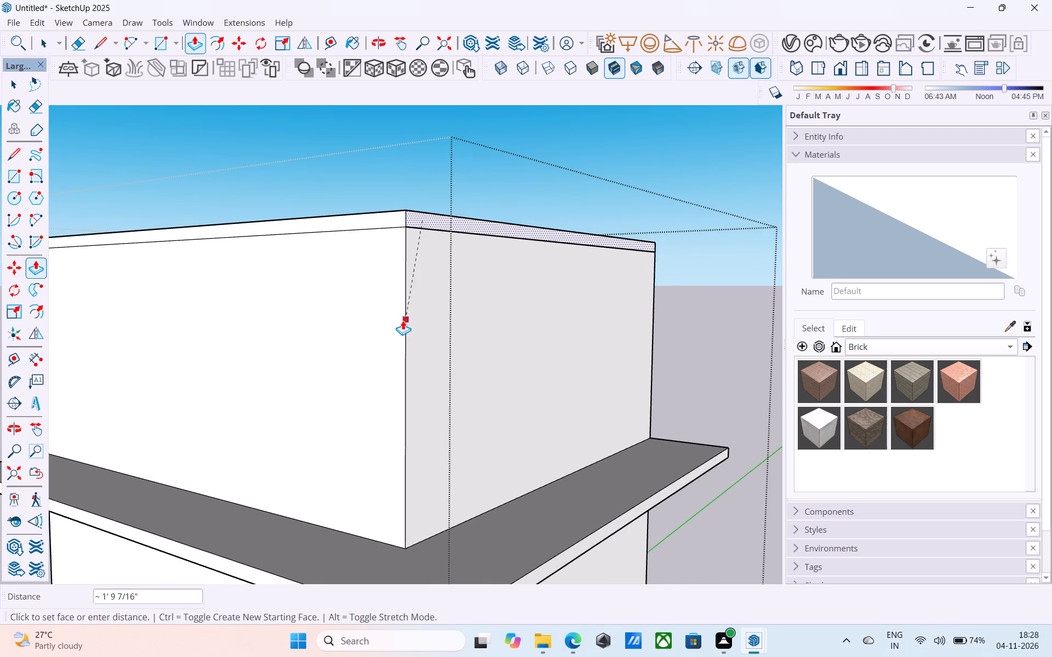
{"action": "left_click", "coordinate": [403, 320]}
{"action": "key", "text": "space"}
Offset the outline of the top slab's upper face 9" inward.
{"action": "scroll", "coordinate": [402, 304], "scroll_direction": "down", "scroll_amount": 4}
{"action": "middle_click_drag", "start_coordinate": [401, 304], "coordinate": [428, 512]}
{"action": "scroll", "coordinate": [422, 499], "scroll_direction": "down", "scroll_amount": 6}
{"action": "middle_click_drag", "start_coordinate": [402, 377], "coordinate": [413, 457]}
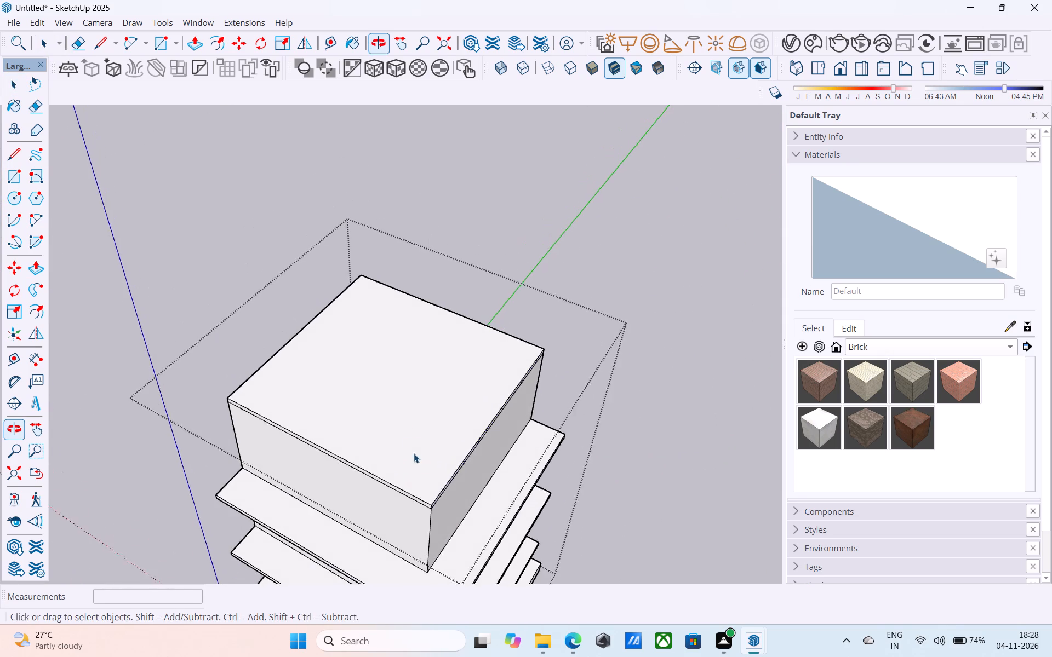
{"action": "scroll", "coordinate": [407, 425], "scroll_direction": "up", "scroll_amount": 4}
{"action": "scroll", "coordinate": [407, 425], "scroll_direction": "down", "scroll_amount": 7}
{"action": "middle_click_drag", "start_coordinate": [407, 425], "coordinate": [362, 383]}
{"action": "left_click", "coordinate": [367, 379]}
{"action": "scroll", "coordinate": [364, 379], "scroll_direction": "up", "scroll_amount": 4}
{"action": "key", "text": "f"}
{"action": "left_click", "coordinate": [364, 379]}
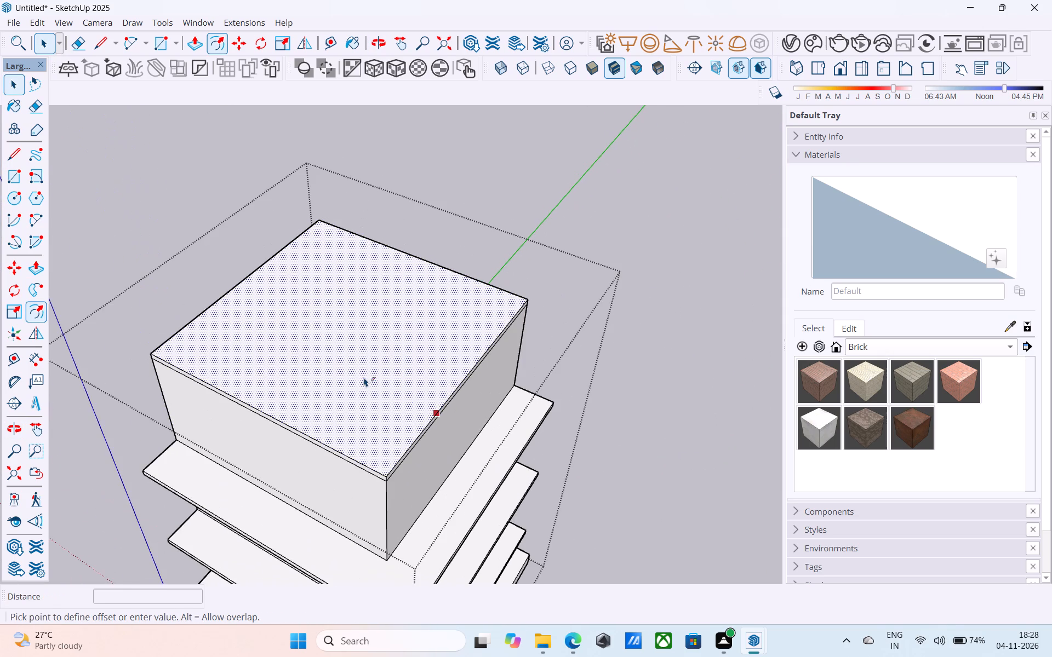
{"action": "type", "text": "9\""}
{"action": "key", "text": "Return"}
{"action": "key", "text": "space"}
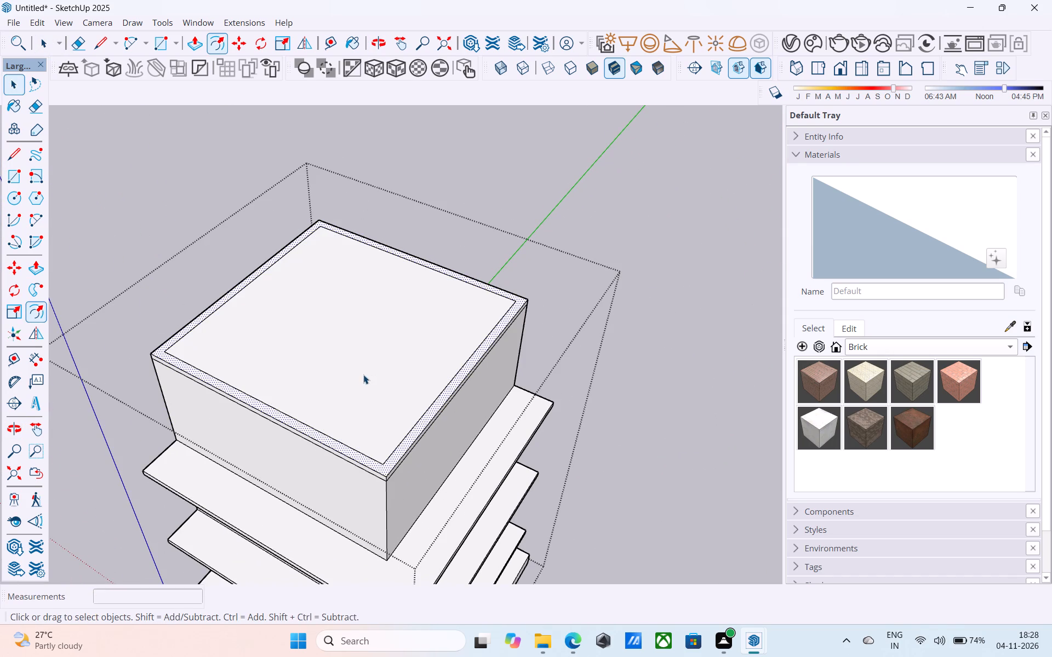
Pull the 9" border on the top slab up 10' as the fifth storey's walls.
{"action": "key", "text": "p"}
{"action": "left_click", "coordinate": [379, 422]}
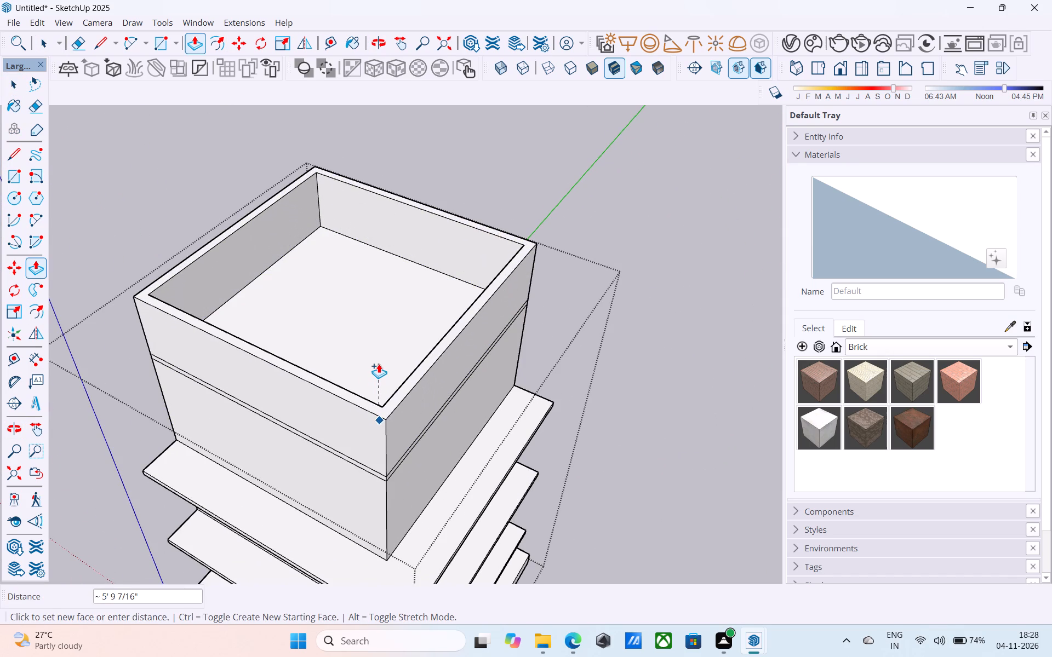
{"action": "type", "text": "10'"}
{"action": "key", "text": "Return"}
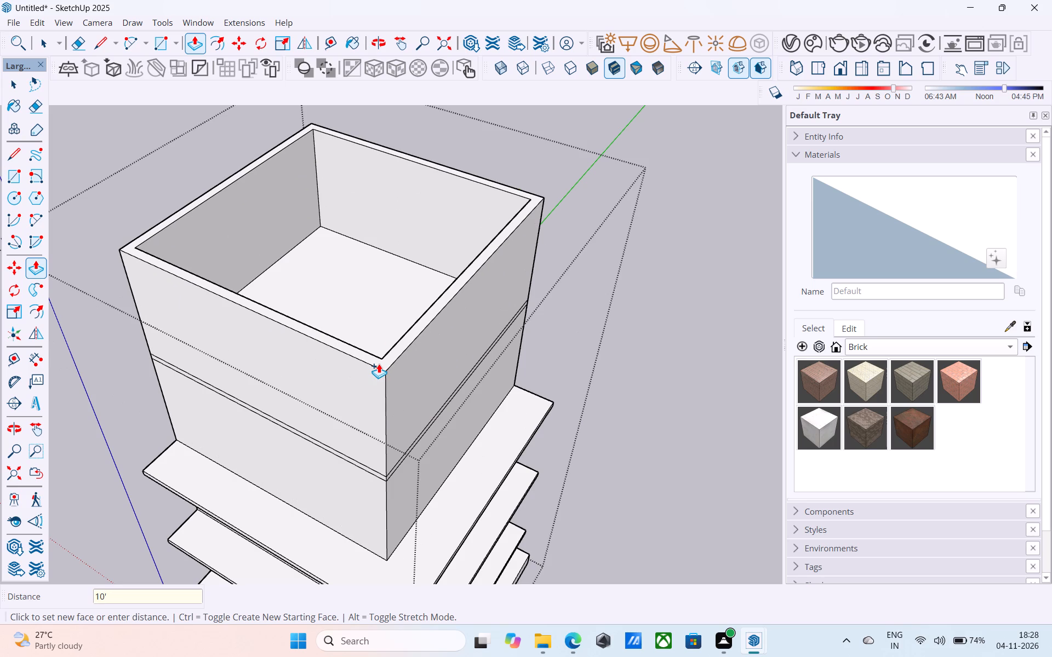
{"action": "key", "text": "space"}
Pull the fourth slab's red-axis-side edge face out 4', in line with the slab projection below.
{"action": "scroll", "coordinate": [384, 359], "scroll_direction": "down", "scroll_amount": 9}
{"action": "middle_click_drag", "start_coordinate": [400, 497], "coordinate": [384, 374], "text": "shift"}
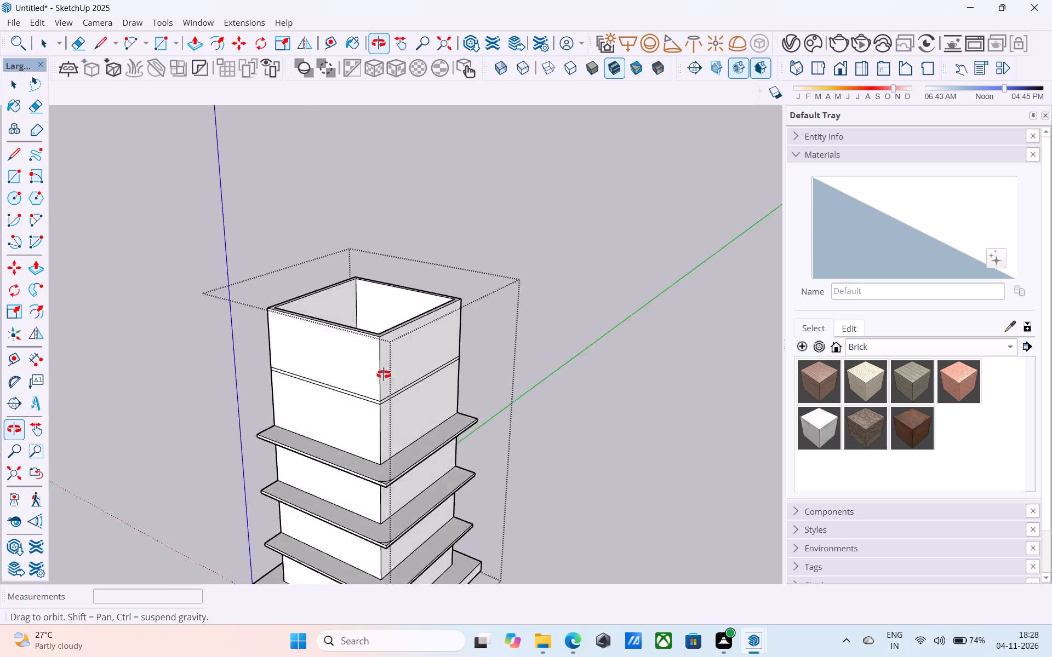
{"action": "middle_click_drag", "start_coordinate": [384, 374], "coordinate": [383, 355], "text": "shift"}
{"action": "scroll", "coordinate": [368, 353], "scroll_direction": "up", "scroll_amount": 12}
{"action": "scroll", "coordinate": [387, 431], "scroll_direction": "down", "scroll_amount": 3, "text": "shift"}
{"action": "middle_click_drag", "start_coordinate": [388, 434], "coordinate": [343, 222], "text": "shift"}
{"action": "scroll", "coordinate": [327, 191], "scroll_direction": "up", "scroll_amount": 6}
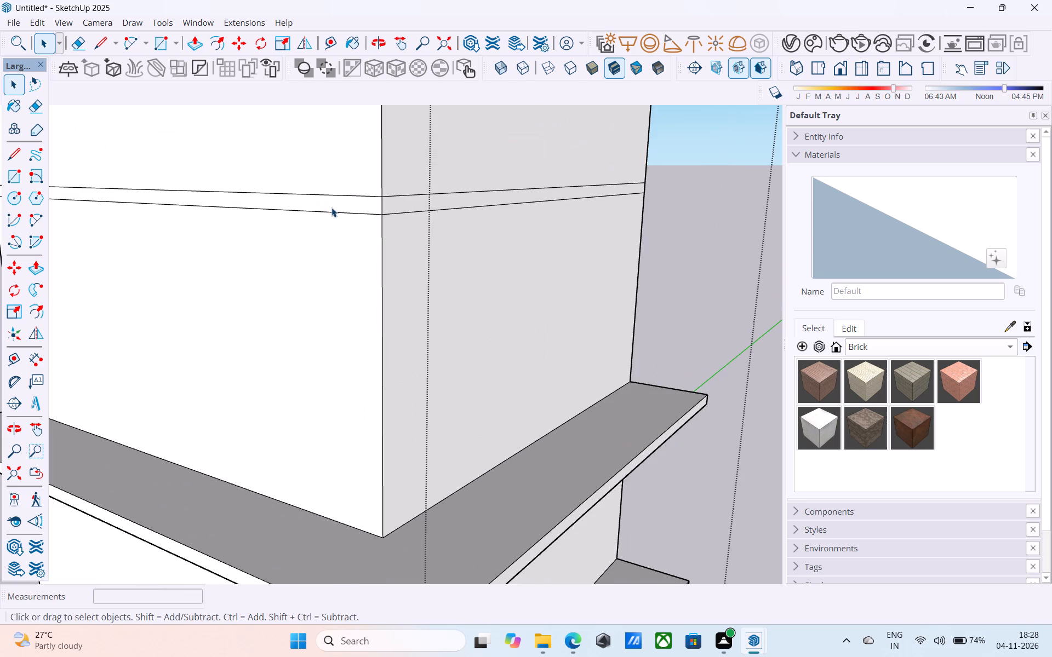
{"action": "left_click", "coordinate": [331, 208]}
{"action": "scroll", "coordinate": [331, 208], "scroll_direction": "down", "scroll_amount": 4}
{"action": "scroll", "coordinate": [331, 208], "scroll_direction": "up", "scroll_amount": 1}
{"action": "scroll", "coordinate": [331, 208], "scroll_direction": "down", "scroll_amount": 2}
{"action": "key", "text": "p"}
{"action": "left_click", "coordinate": [338, 203]}
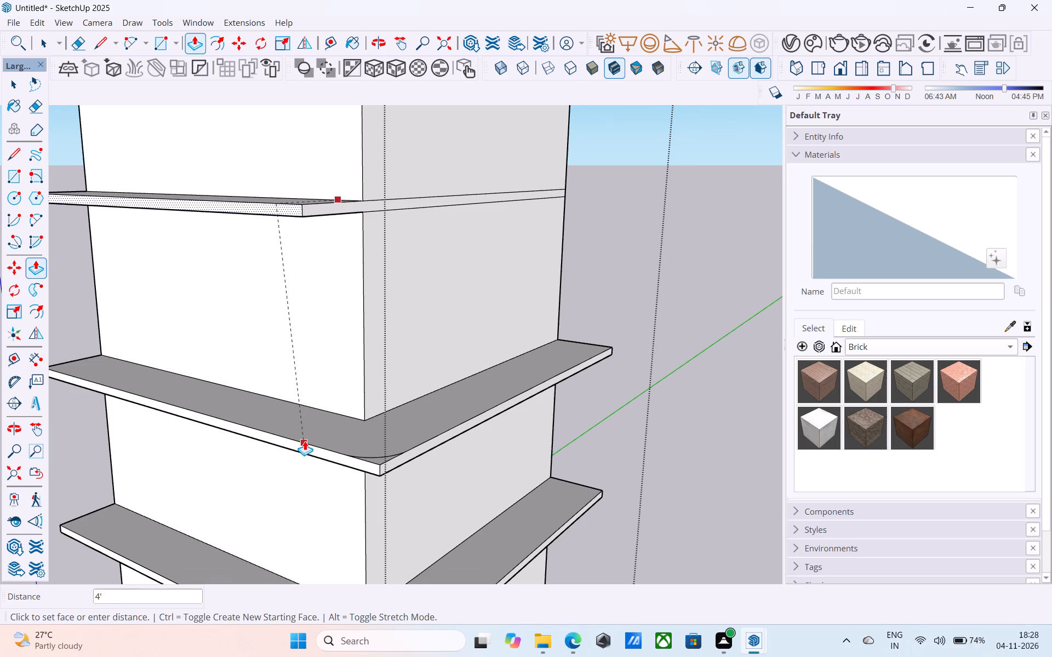
{"action": "left_click", "coordinate": [305, 441]}
Pull the fourth slab's green-axis-side edge face out 4' to match the projection below.
{"action": "scroll", "coordinate": [447, 342], "scroll_direction": "down", "scroll_amount": 3}
{"action": "middle_click_drag", "start_coordinate": [440, 333], "coordinate": [427, 333]}
{"action": "key", "text": "space"}
{"action": "scroll", "coordinate": [396, 269], "scroll_direction": "up", "scroll_amount": 5}
{"action": "left_click", "coordinate": [381, 231]}
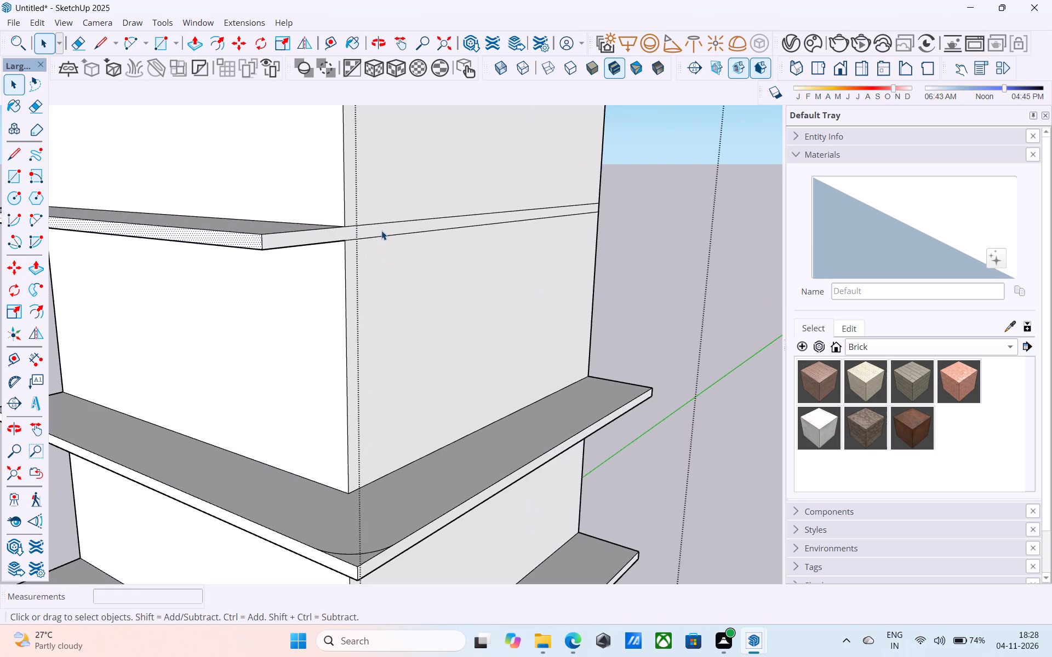
{"action": "key", "text": "p"}
{"action": "left_click", "coordinate": [382, 230]}
{"action": "left_click", "coordinate": [449, 514]}
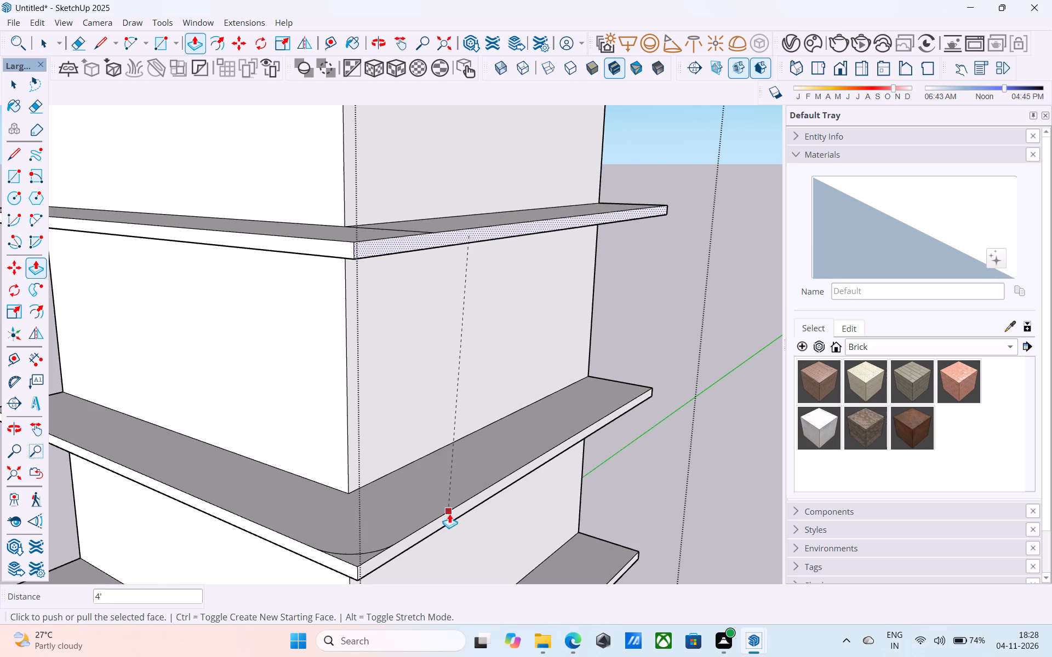
{"action": "key", "text": "space"}
Erase the leftover seam lines on the top and underside of the fourth slab's projecting corner.
{"action": "scroll", "coordinate": [461, 468], "scroll_direction": "down", "scroll_amount": 7}
{"action": "middle_click_drag", "start_coordinate": [441, 371], "coordinate": [454, 415]}
{"action": "scroll", "coordinate": [455, 392], "scroll_direction": "up", "scroll_amount": 6}
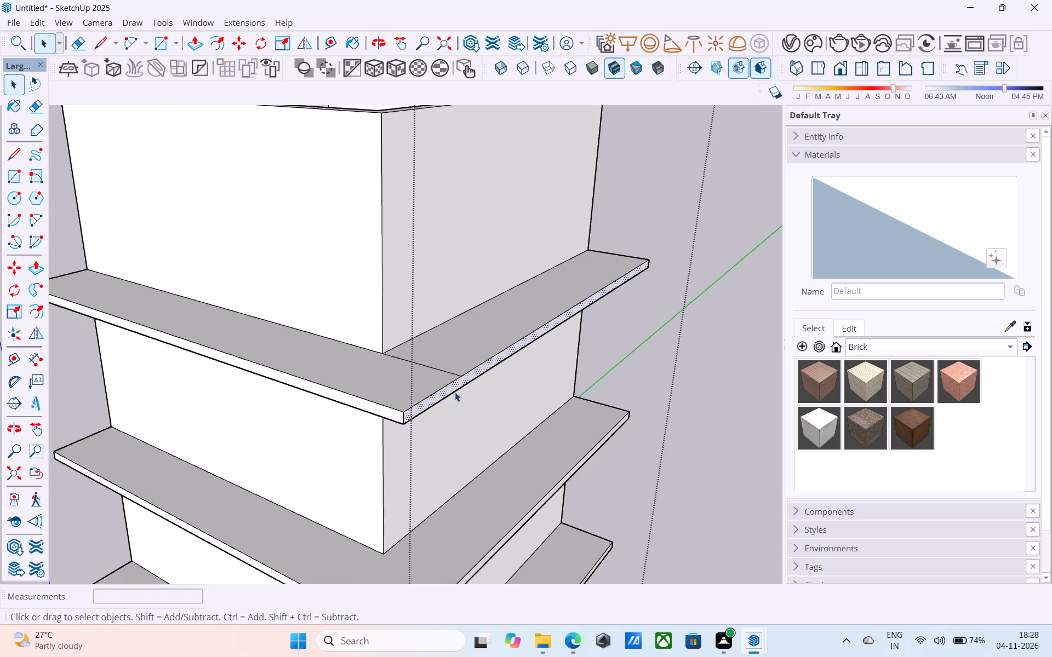
{"action": "key", "text": "e"}
{"action": "left_click_drag", "start_coordinate": [443, 373], "coordinate": [452, 359]}
{"action": "scroll", "coordinate": [456, 348], "scroll_direction": "down", "scroll_amount": 7}
{"action": "middle_click_drag", "start_coordinate": [451, 393], "coordinate": [378, 163], "text": "shift"}
{"action": "scroll", "coordinate": [377, 171], "scroll_direction": "up", "scroll_amount": 6}
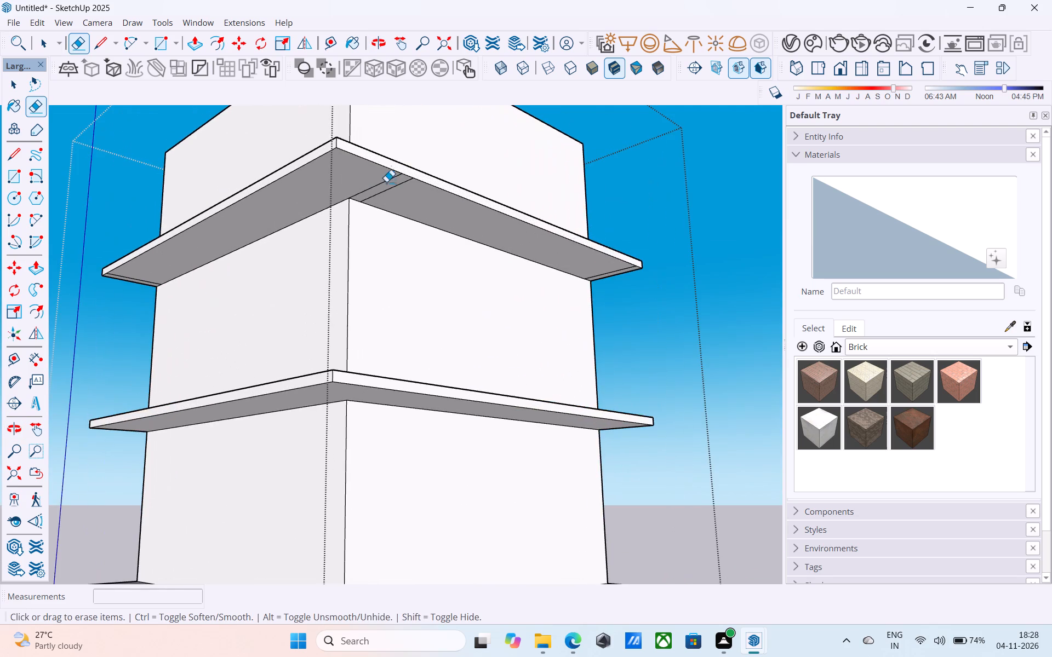
{"action": "left_click_drag", "start_coordinate": [373, 178], "coordinate": [398, 201]}
{"action": "scroll", "coordinate": [401, 204], "scroll_direction": "down", "scroll_amount": 13}
{"action": "key", "text": "space"}
Draw 2' lines from the fourth slab's front corner along both of its upper edges.
{"action": "middle_click_drag", "start_coordinate": [393, 212], "coordinate": [455, 482]}
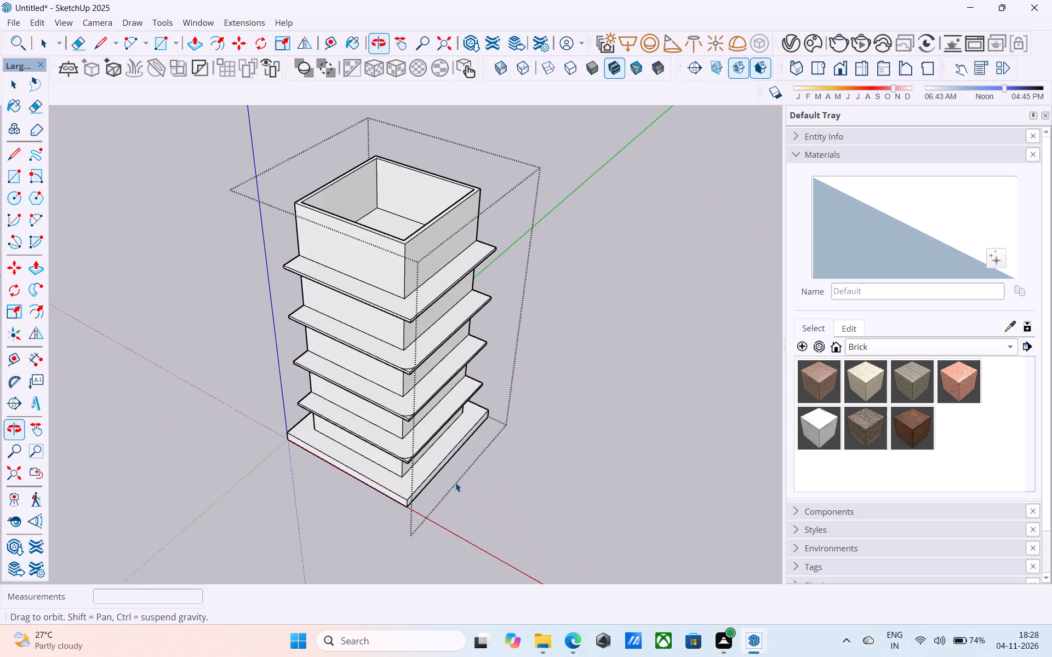
{"action": "middle_click_drag", "start_coordinate": [455, 482], "coordinate": [455, 482]}
{"action": "middle_click_drag", "start_coordinate": [421, 401], "coordinate": [421, 448]}
{"action": "scroll", "coordinate": [416, 359], "scroll_direction": "up", "scroll_amount": 12}
{"action": "middle_click_drag", "start_coordinate": [420, 342], "coordinate": [382, 349]}
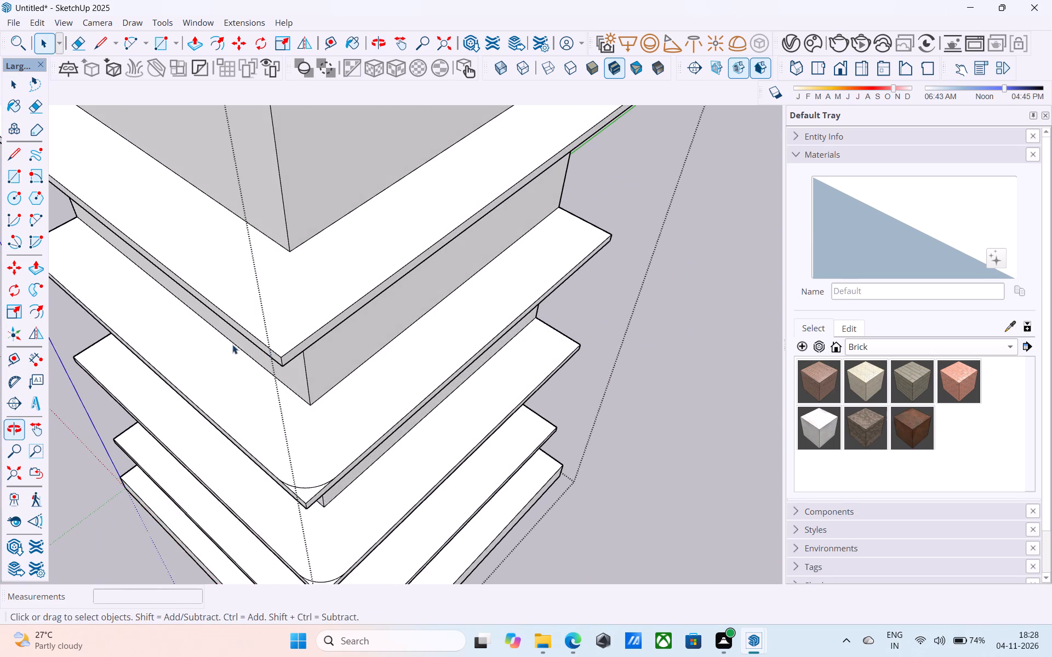
{"action": "middle_click_drag", "start_coordinate": [232, 344], "coordinate": [299, 361]}
{"action": "scroll", "coordinate": [304, 367], "scroll_direction": "up", "scroll_amount": 5}
{"action": "middle_click_drag", "start_coordinate": [308, 367], "coordinate": [320, 372]}
{"action": "key", "text": "l"}
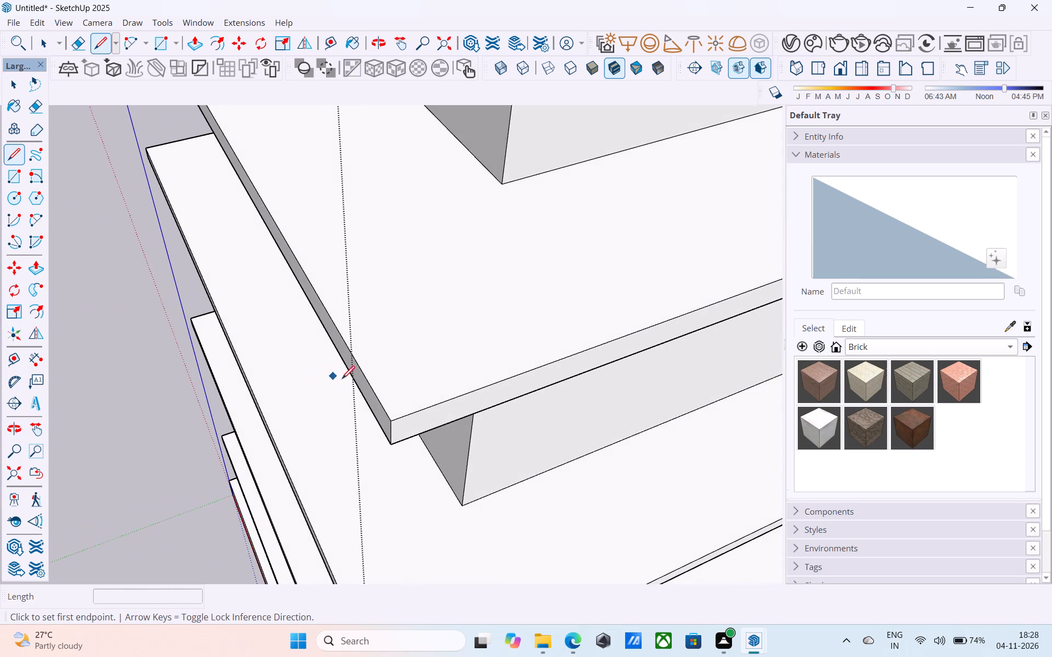
{"action": "left_click", "coordinate": [391, 418]}
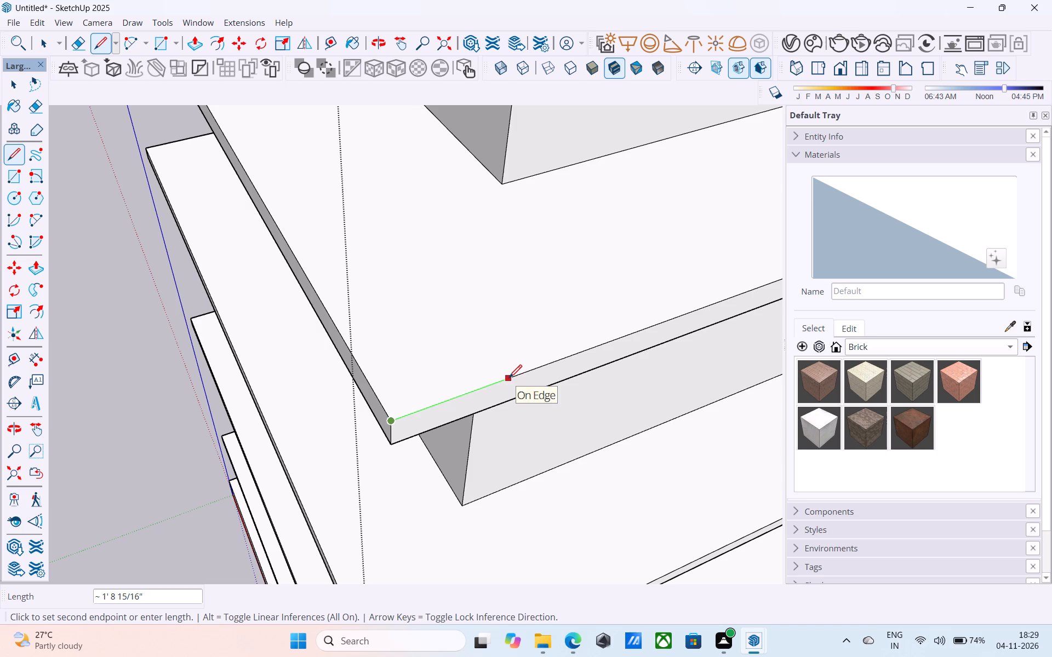
{"action": "type", "text": "2'"}
{"action": "key", "text": "Return"}
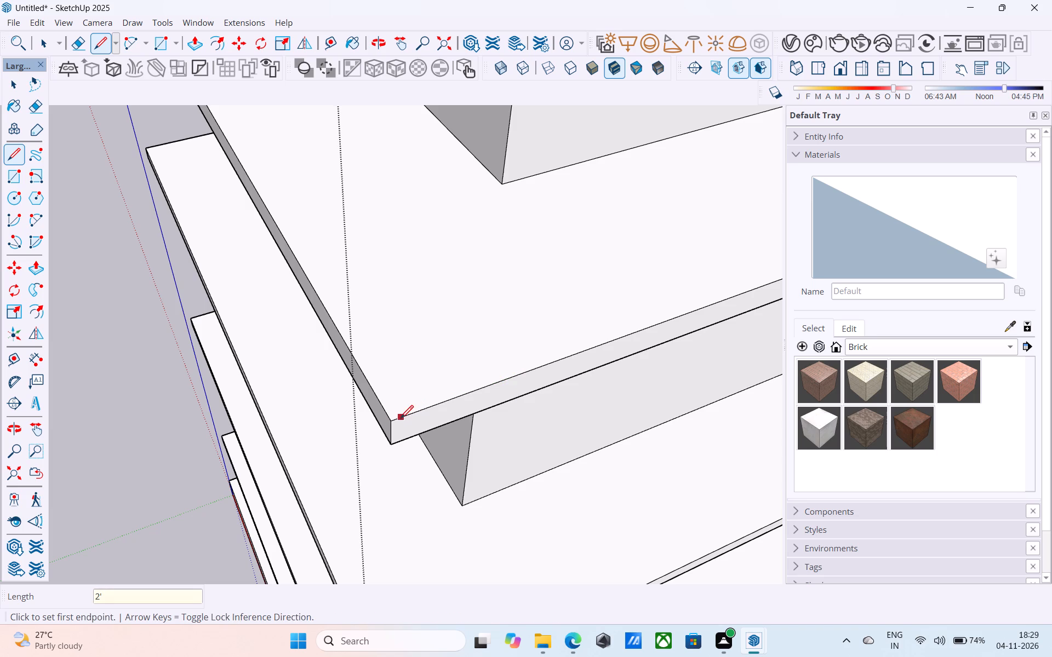
{"action": "left_click", "coordinate": [397, 420]}
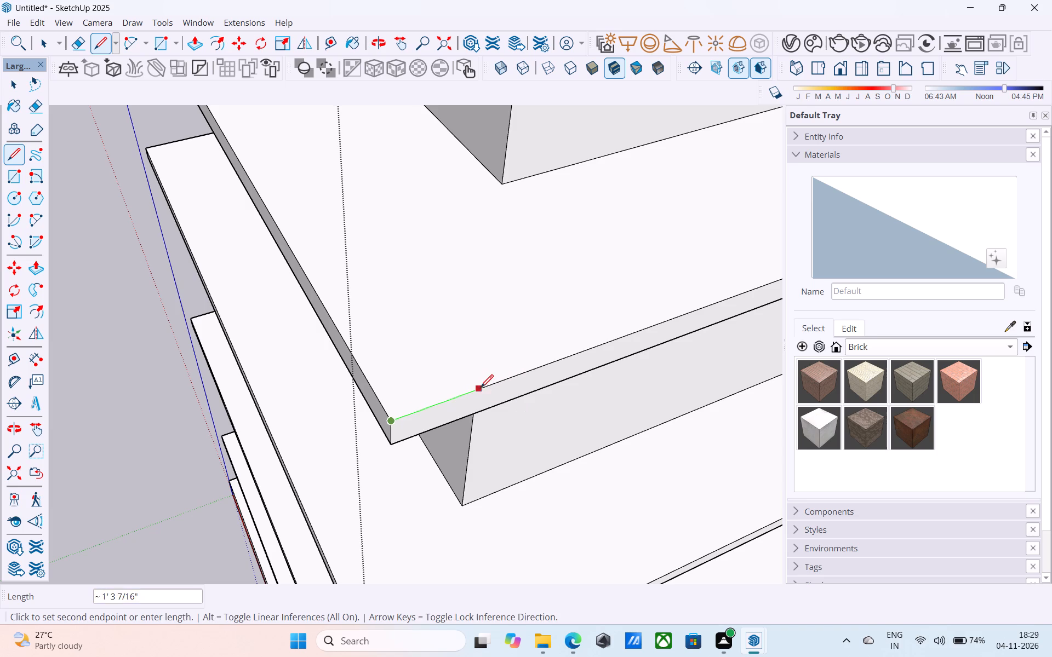
{"action": "left_click", "coordinate": [529, 372]}
{"action": "left_click", "coordinate": [391, 415]}
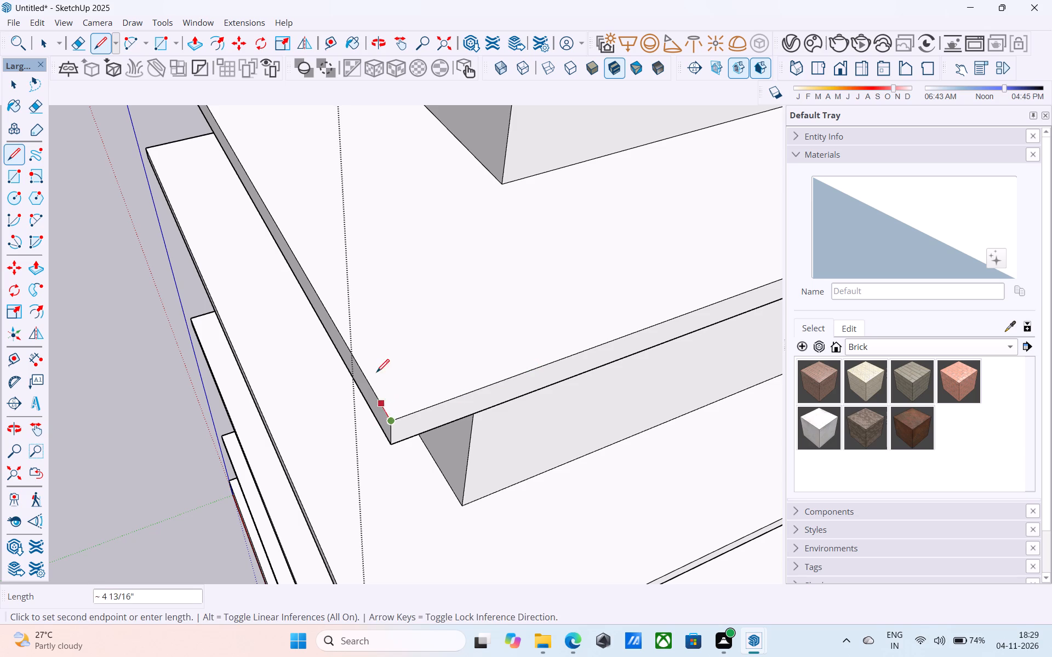
{"action": "left_click", "coordinate": [339, 322]}
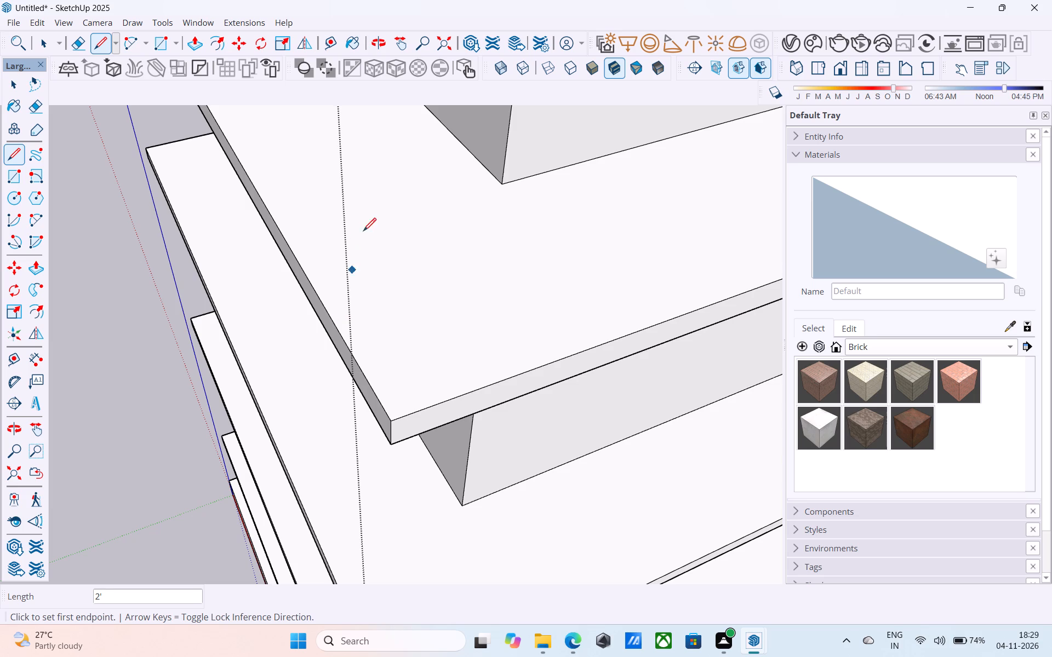
Draw a tangent corner arc on the fourth slab's top face between the two points 2' from its front corner.
{"action": "scroll", "coordinate": [352, 239], "scroll_direction": "down", "scroll_amount": 7}
{"action": "middle_click_drag", "start_coordinate": [331, 259], "coordinate": [361, 227]}
{"action": "key", "text": "space"}
{"action": "middle_click_drag", "start_coordinate": [391, 320], "coordinate": [391, 334]}
{"action": "key", "text": "a"}
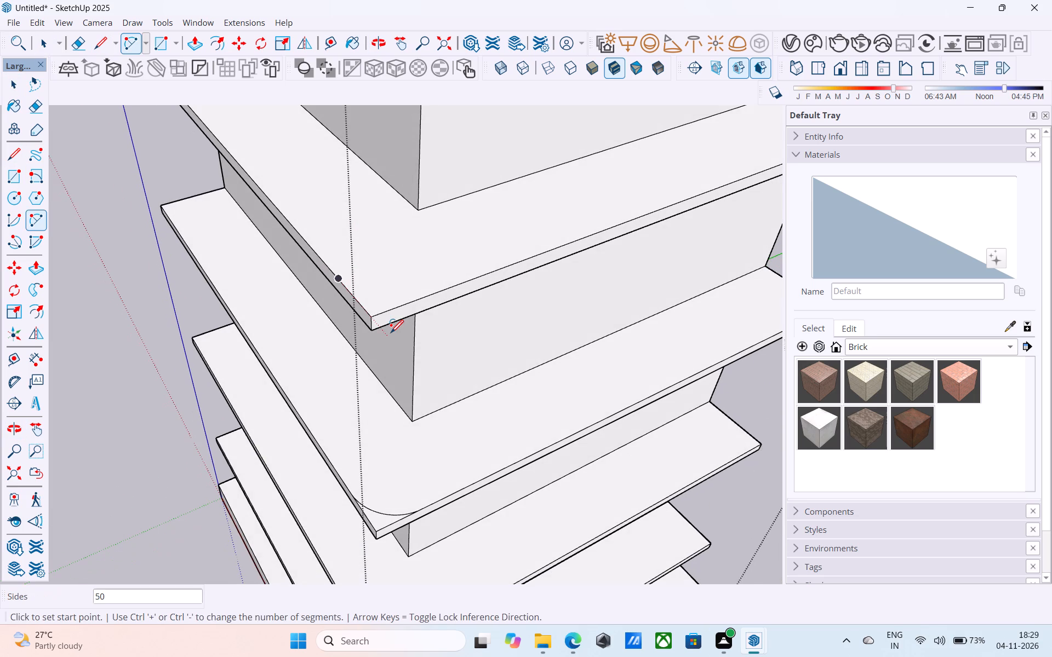
{"action": "key", "text": "Return"}
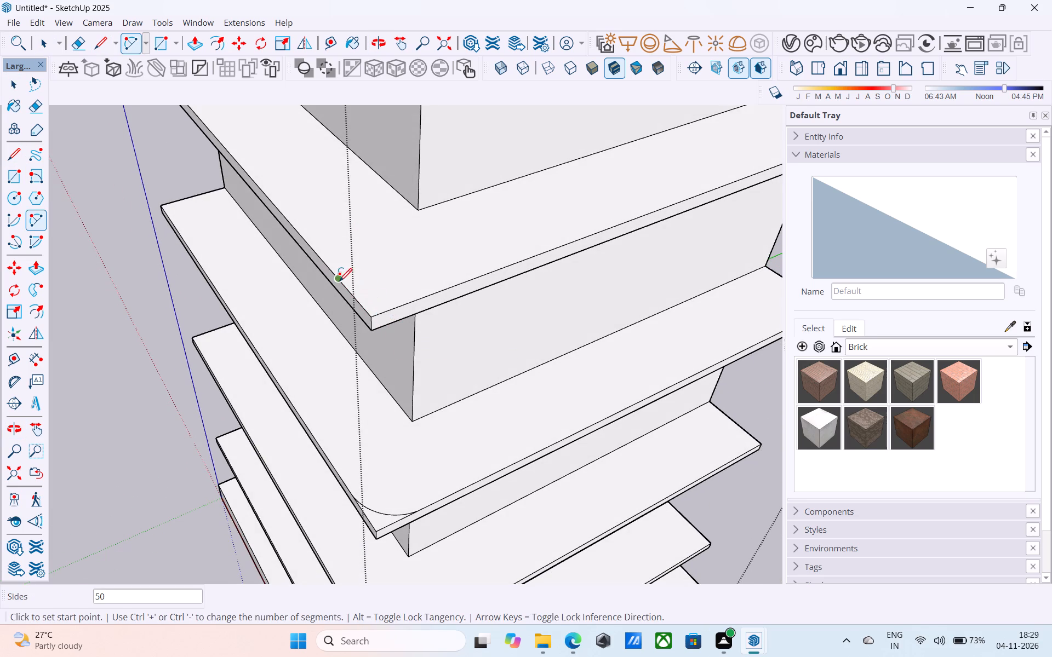
{"action": "left_click", "coordinate": [334, 278]}
{"action": "double_click", "coordinate": [437, 293]}
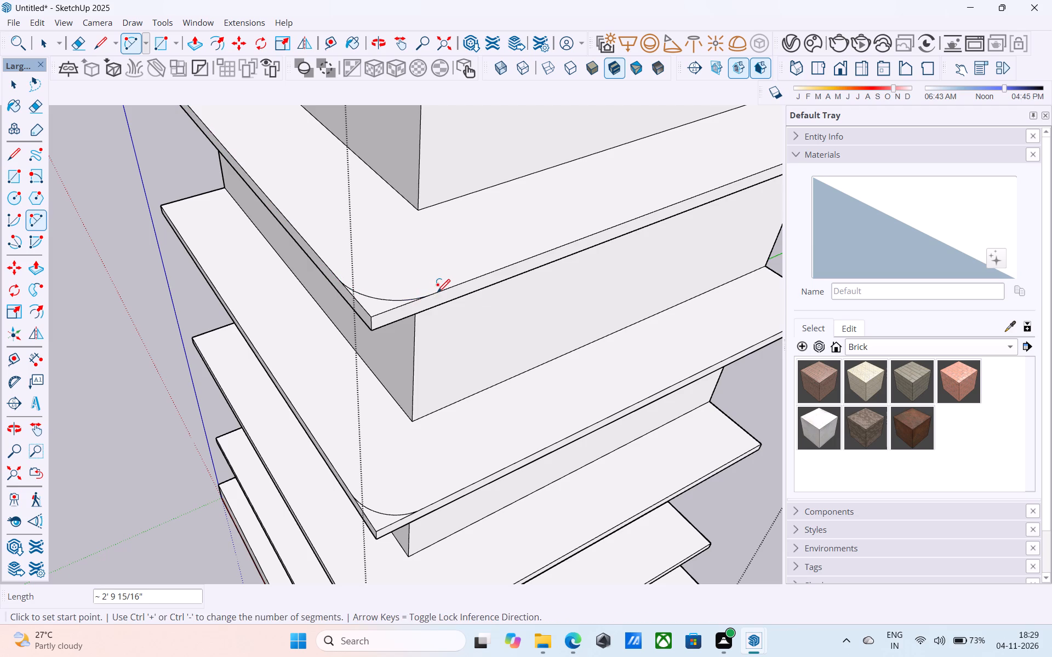
{"action": "scroll", "coordinate": [437, 293], "scroll_direction": "down", "scroll_amount": 7}
{"action": "key", "text": "space"}
Examine the whole building from several angles, checking the four slab projections and their front-corner arc outlines.
{"action": "middle_click_drag", "start_coordinate": [437, 296], "coordinate": [446, 329]}
{"action": "scroll", "coordinate": [449, 330], "scroll_direction": "down", "scroll_amount": 6}
{"action": "middle_click_drag", "start_coordinate": [449, 330], "coordinate": [430, 333], "text": "shift"}
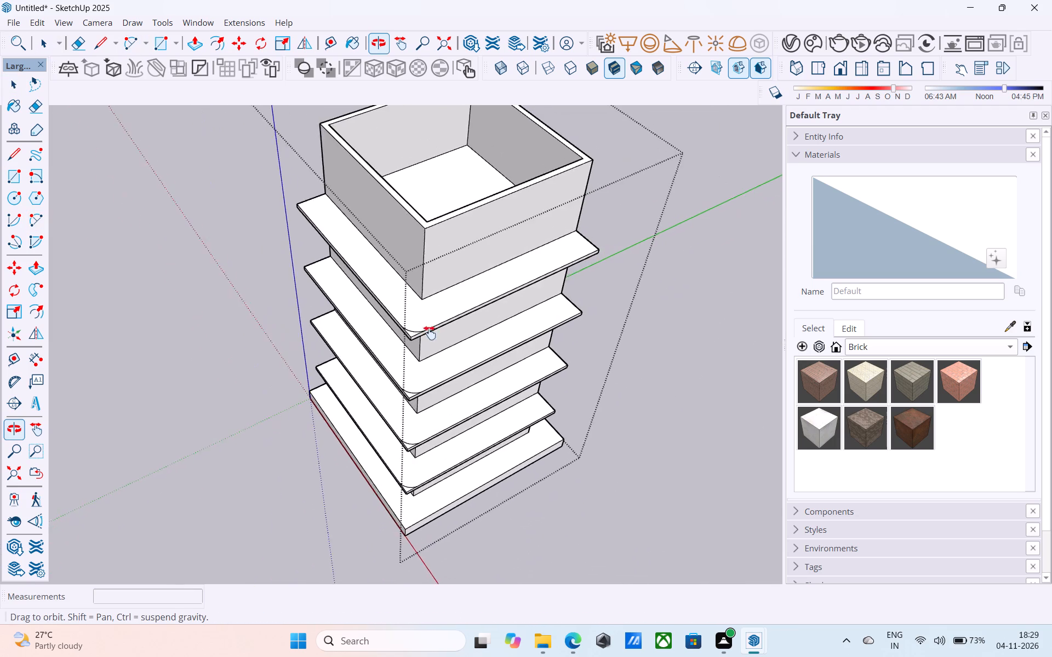
{"action": "middle_click_drag", "start_coordinate": [430, 333], "coordinate": [525, 255], "text": "shift"}
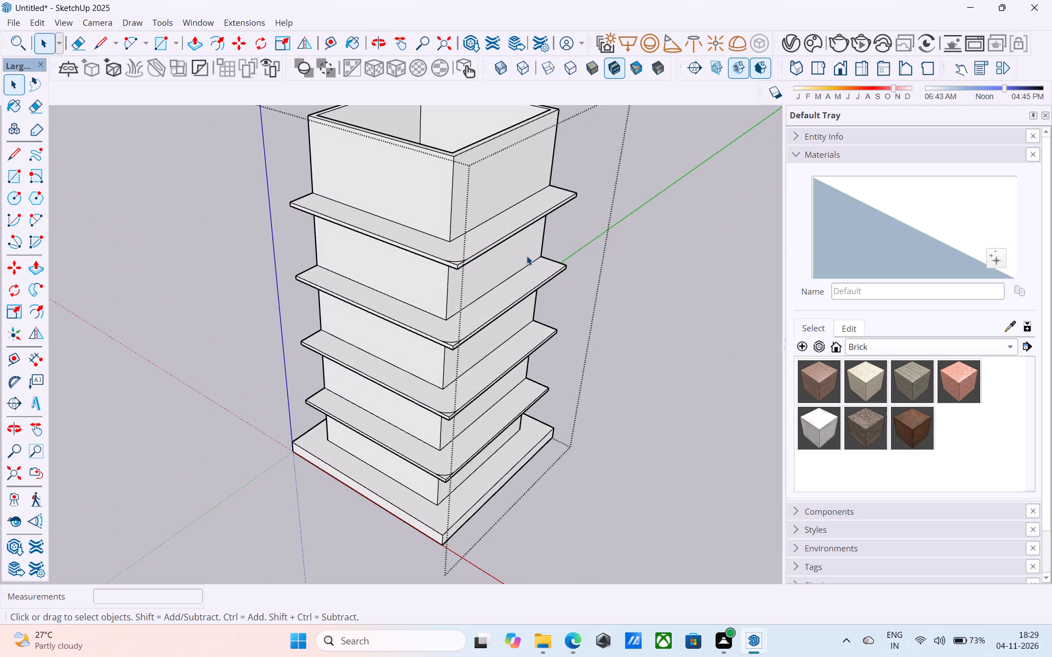
{"action": "scroll", "coordinate": [536, 262], "scroll_direction": "down", "scroll_amount": 7}
{"action": "middle_click_drag", "start_coordinate": [536, 262], "coordinate": [550, 213]}
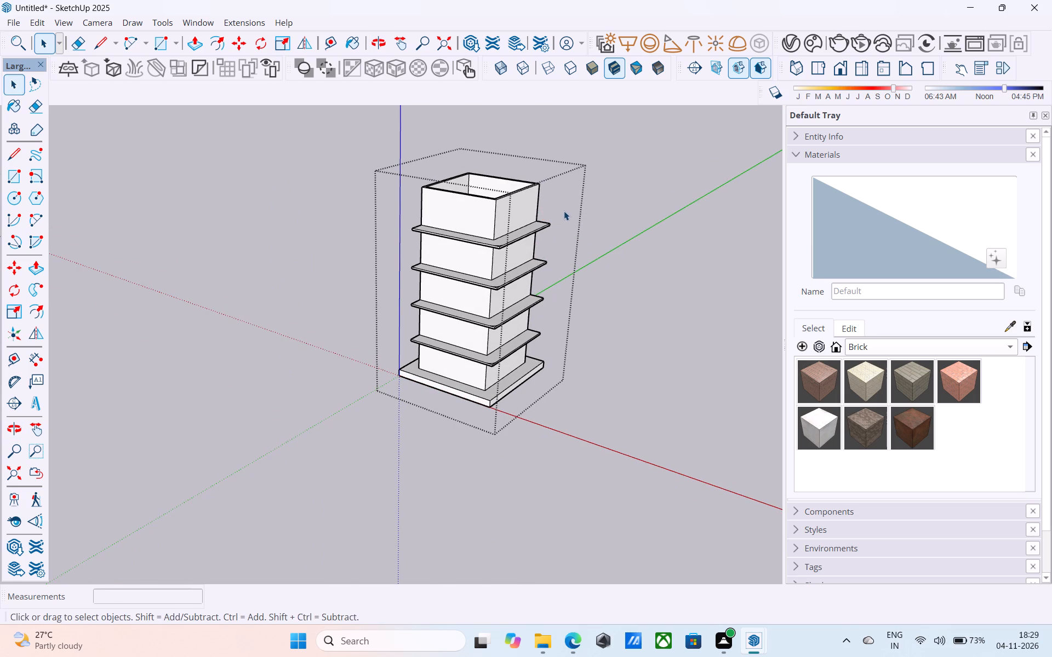
{"action": "scroll", "coordinate": [510, 216], "scroll_direction": "down", "scroll_amount": 5}
{"action": "middle_click_drag", "start_coordinate": [511, 217], "coordinate": [483, 315]}
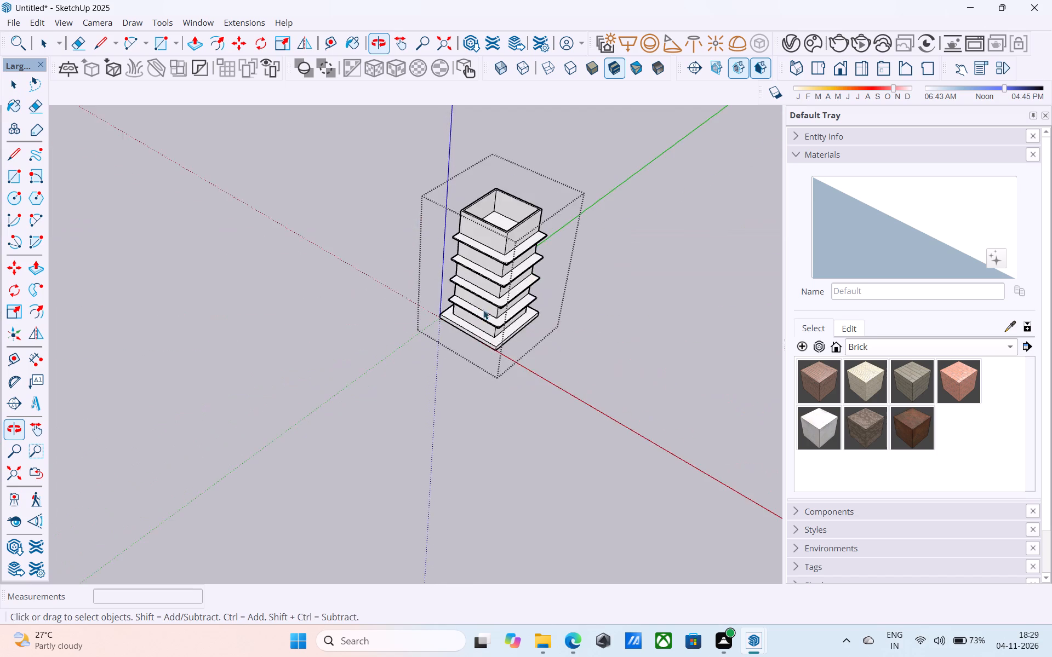
{"action": "scroll", "coordinate": [500, 162], "scroll_direction": "up", "scroll_amount": 6}
{"action": "middle_click_drag", "start_coordinate": [566, 249], "coordinate": [496, 255]}
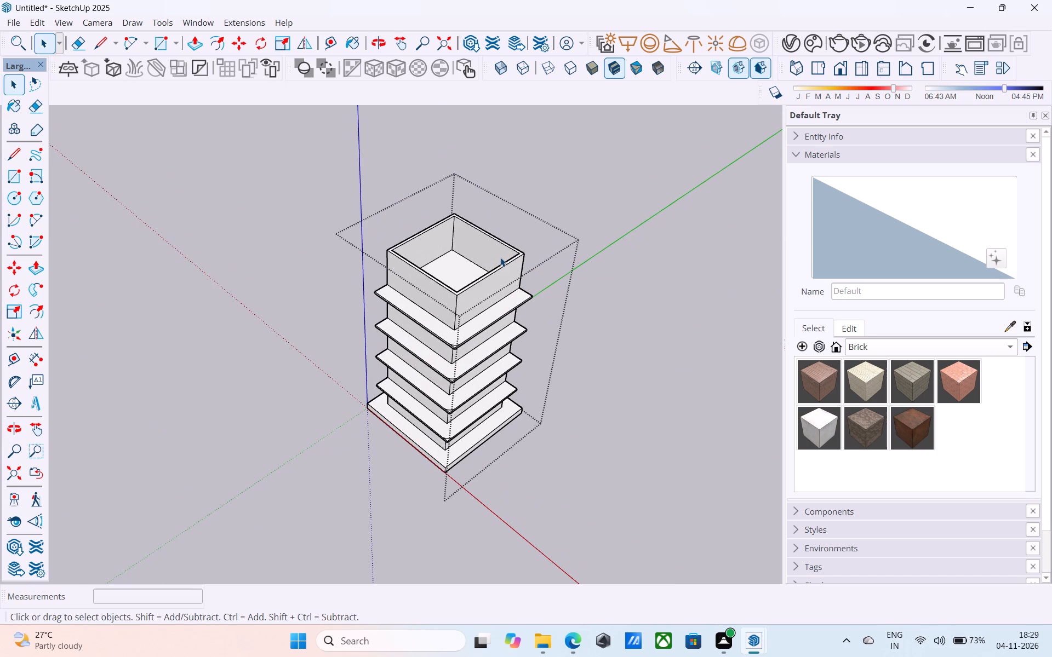
{"action": "scroll", "coordinate": [504, 266], "scroll_direction": "up", "scroll_amount": 4}
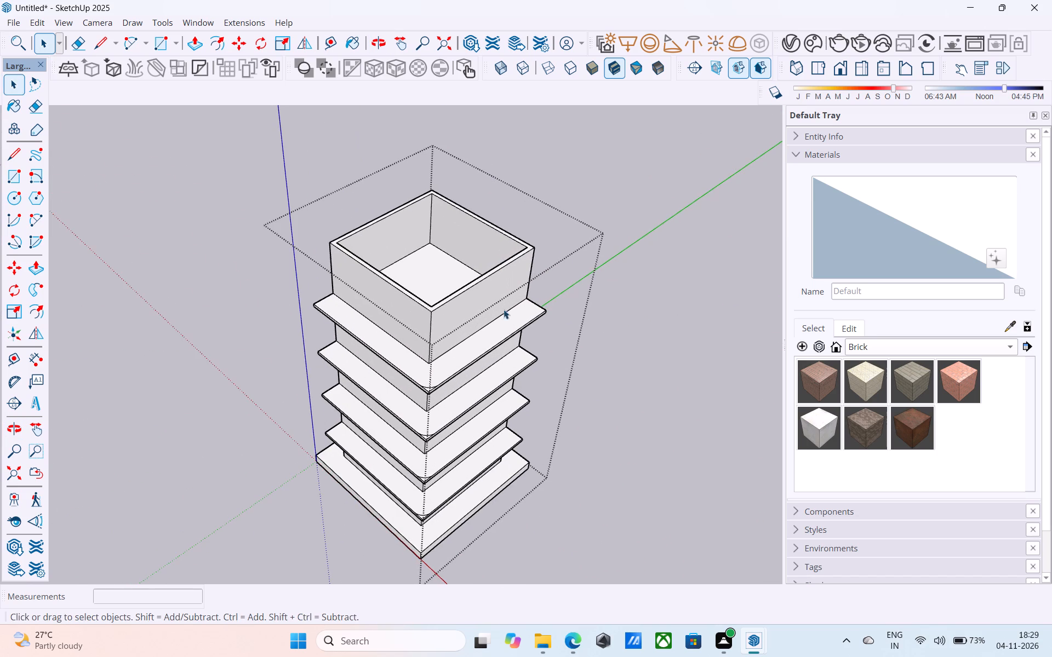
{"action": "middle_click_drag", "start_coordinate": [498, 359], "coordinate": [542, 234], "text": "shift"}
{"action": "scroll", "coordinate": [510, 253], "scroll_direction": "up", "scroll_amount": 5}
{"action": "scroll", "coordinate": [510, 256], "scroll_direction": "down", "scroll_amount": 6}
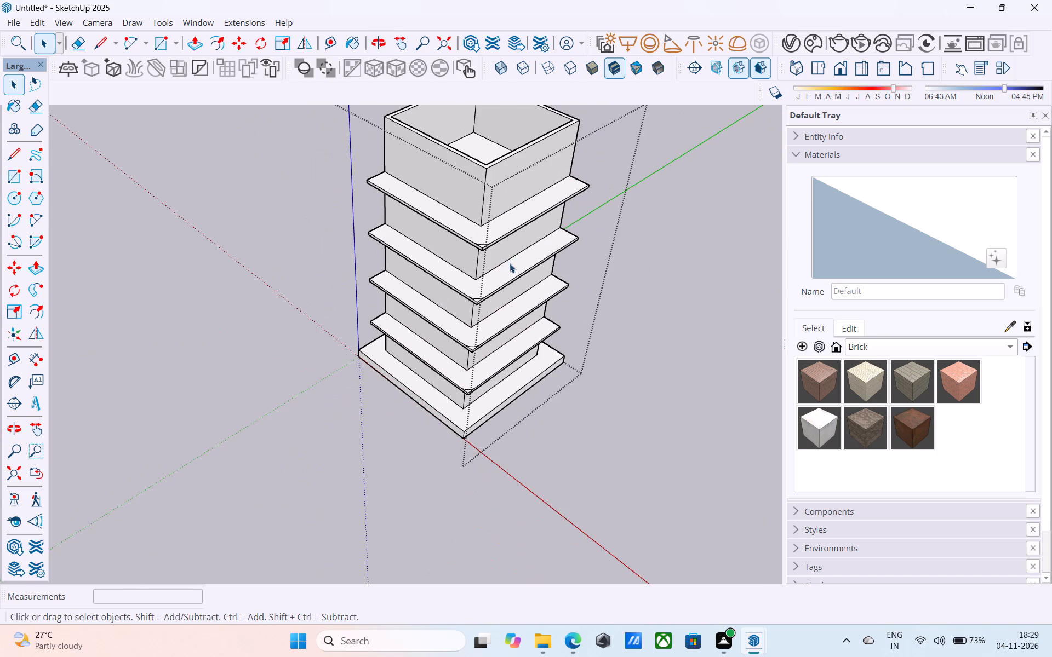
{"action": "middle_click_drag", "start_coordinate": [510, 263], "coordinate": [490, 283], "text": "shift"}
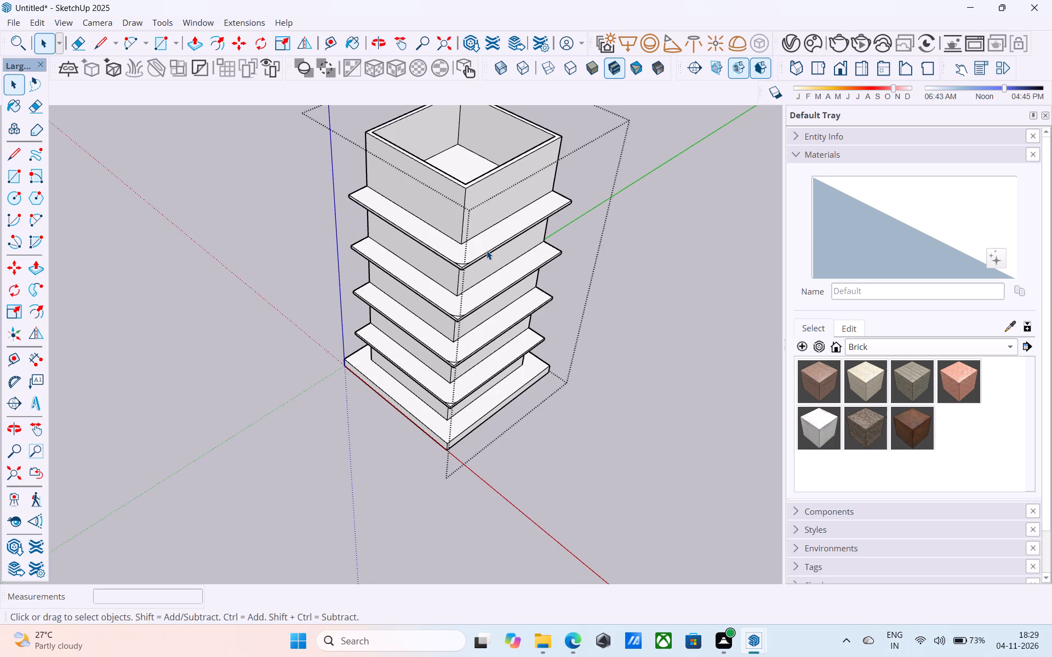
{"action": "middle_click_drag", "start_coordinate": [487, 250], "coordinate": [474, 286], "text": "shift"}
{"action": "scroll", "coordinate": [454, 314], "scroll_direction": "up", "scroll_amount": 11}
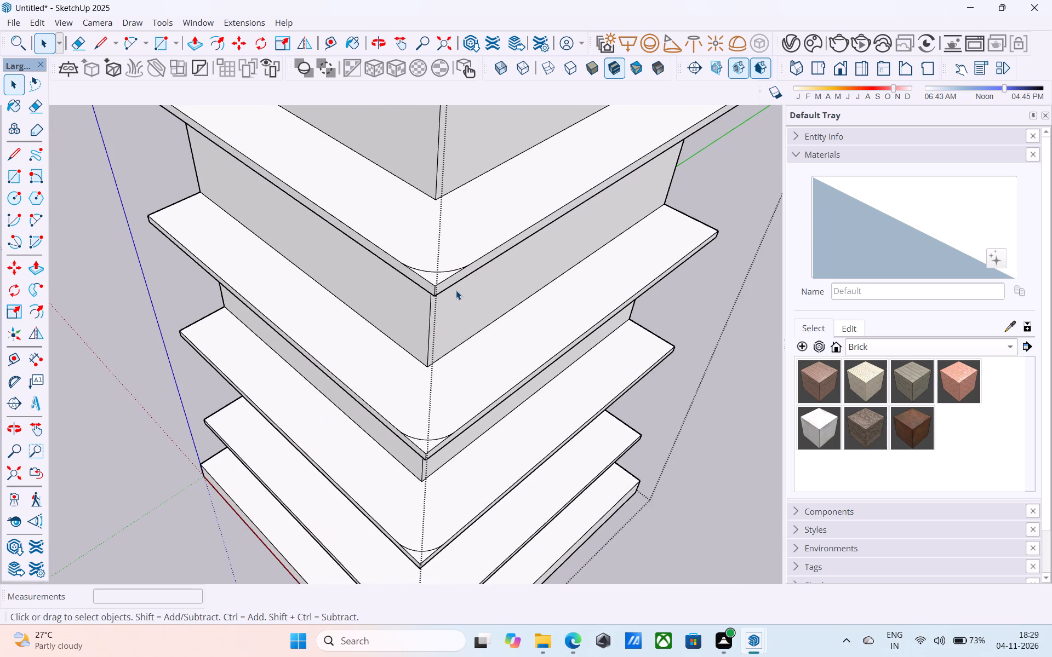
{"action": "scroll", "coordinate": [456, 290], "scroll_direction": "up", "scroll_amount": 1}
{"action": "scroll", "coordinate": [456, 291], "scroll_direction": "down", "scroll_amount": 11}
{"action": "middle_click_drag", "start_coordinate": [447, 297], "coordinate": [414, 275]}
{"action": "scroll", "coordinate": [364, 300], "scroll_direction": "down", "scroll_amount": 5}
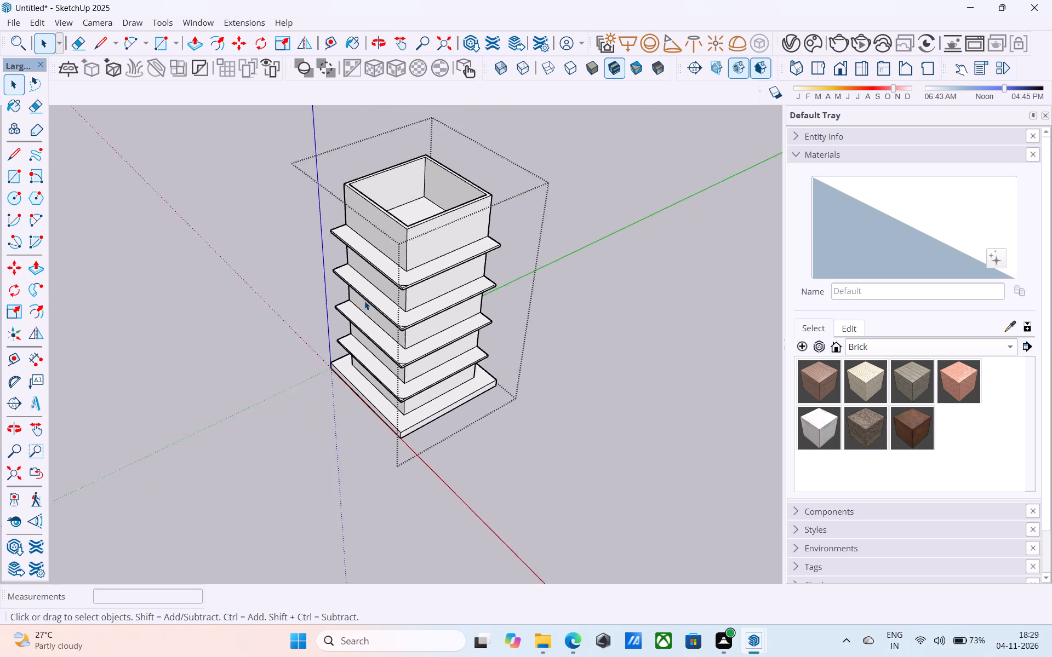
{"action": "scroll", "coordinate": [364, 301], "scroll_direction": "down", "scroll_amount": 2}
{"action": "middle_click_drag", "start_coordinate": [370, 314], "coordinate": [421, 376]}
{"action": "scroll", "coordinate": [402, 394], "scroll_direction": "up", "scroll_amount": 14}
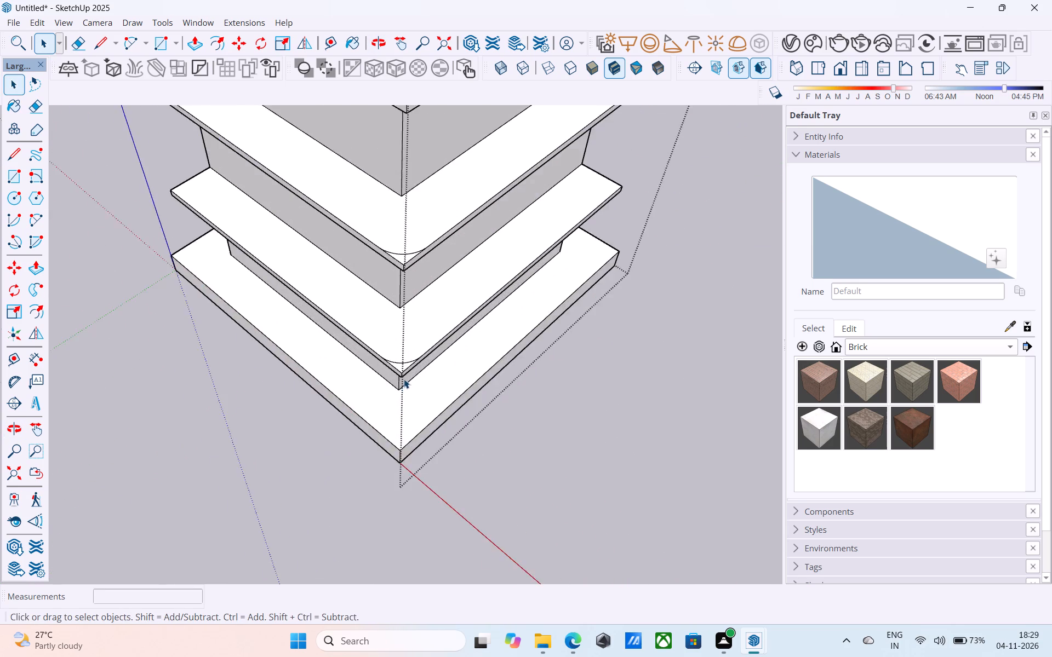
Push the lowest slab's front-corner piece outside the arc down 6" to cut away the sharp corner.
{"action": "scroll", "coordinate": [404, 379], "scroll_direction": "up", "scroll_amount": 9}
{"action": "middle_click_drag", "start_coordinate": [397, 355], "coordinate": [268, 316]}
{"action": "scroll", "coordinate": [396, 358], "scroll_direction": "up", "scroll_amount": 5}
{"action": "left_click", "coordinate": [392, 347]}
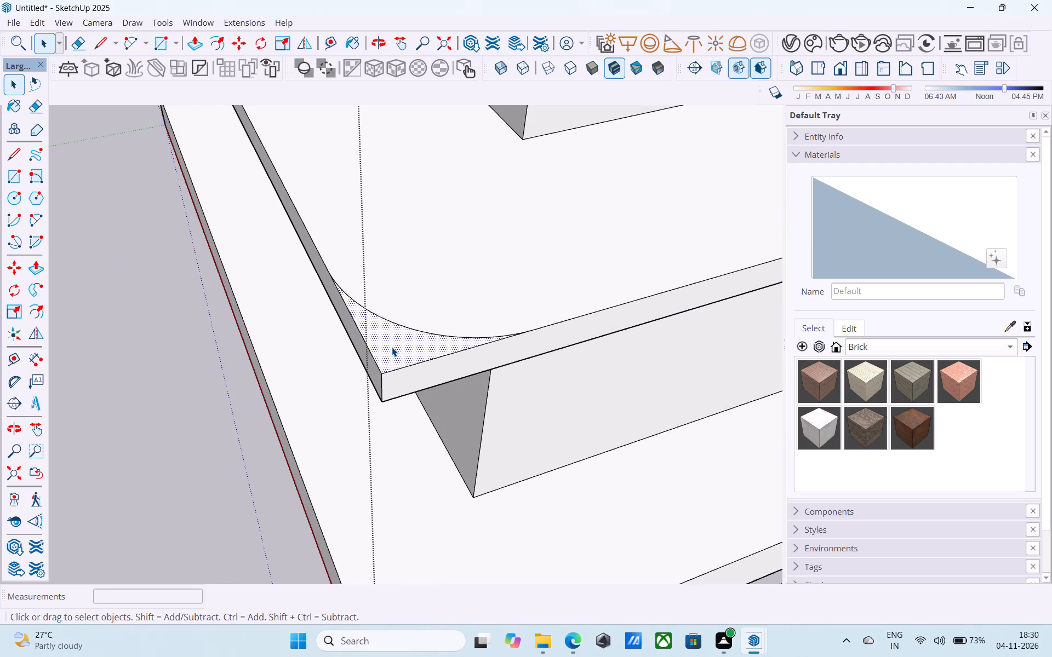
{"action": "key", "text": "p"}
{"action": "left_click", "coordinate": [392, 347]}
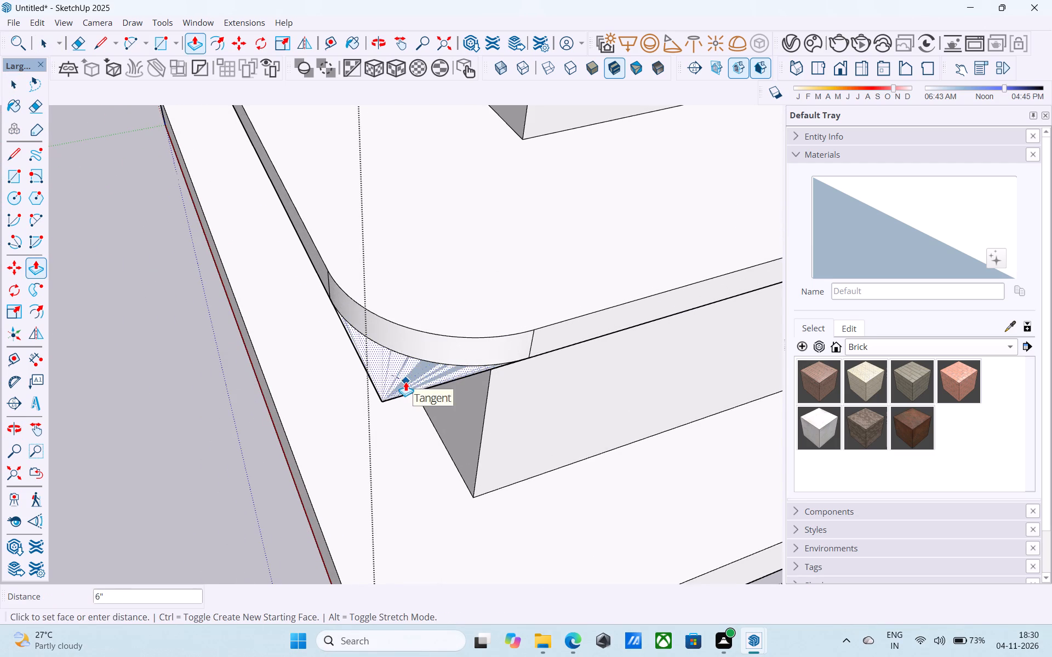
{"action": "left_click", "coordinate": [405, 382]}
Repeat the 6" push on the corner pieces of the second, third and fourth slabs to round their front corners.
{"action": "scroll", "coordinate": [406, 382], "scroll_direction": "down", "scroll_amount": 6}
{"action": "middle_click_drag", "start_coordinate": [404, 367], "coordinate": [450, 529]}
{"action": "double_click", "coordinate": [474, 312]}
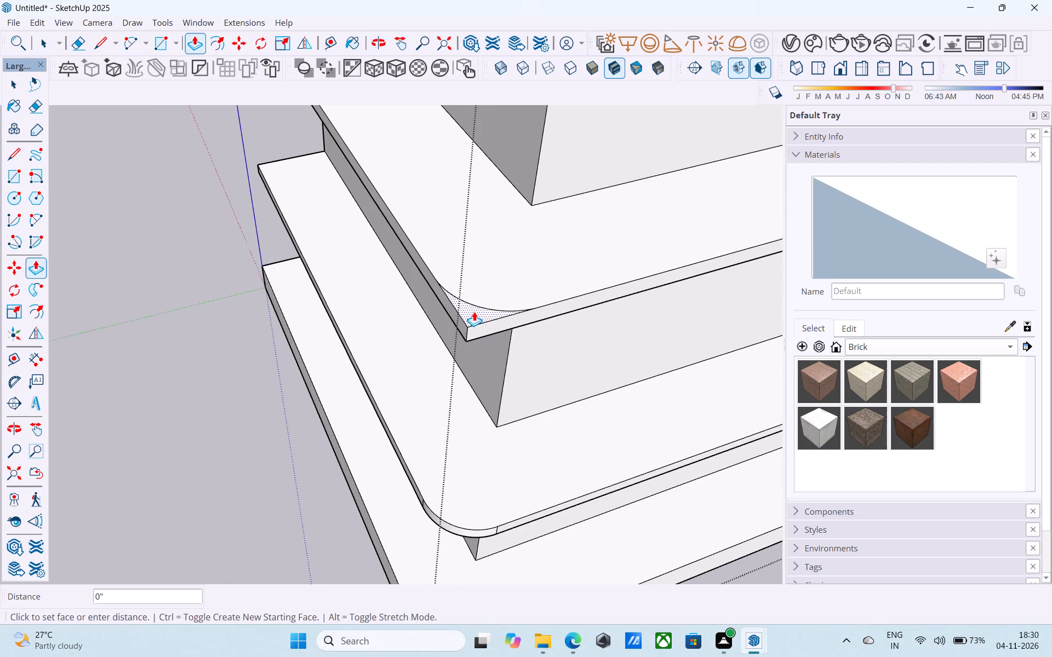
{"action": "scroll", "coordinate": [474, 312], "scroll_direction": "down", "scroll_amount": 6}
{"action": "middle_click_drag", "start_coordinate": [474, 312], "coordinate": [450, 490]}
{"action": "double_click", "coordinate": [469, 325]}
{"action": "scroll", "coordinate": [469, 325], "scroll_direction": "down", "scroll_amount": 5}
{"action": "middle_click_drag", "start_coordinate": [469, 325], "coordinate": [453, 475]}
{"action": "scroll", "coordinate": [475, 351], "scroll_direction": "up", "scroll_amount": 5}
{"action": "double_click", "coordinate": [454, 343]}
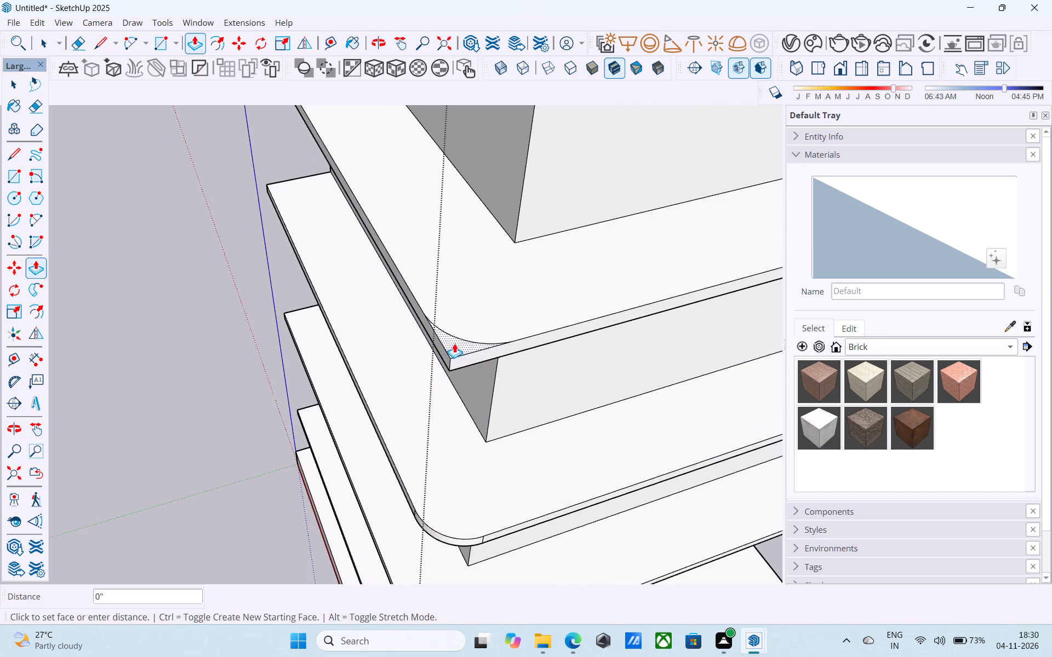
{"action": "scroll", "coordinate": [454, 343], "scroll_direction": "down", "scroll_amount": 18}
{"action": "middle_click_drag", "start_coordinate": [441, 354], "coordinate": [511, 168], "text": "shift"}
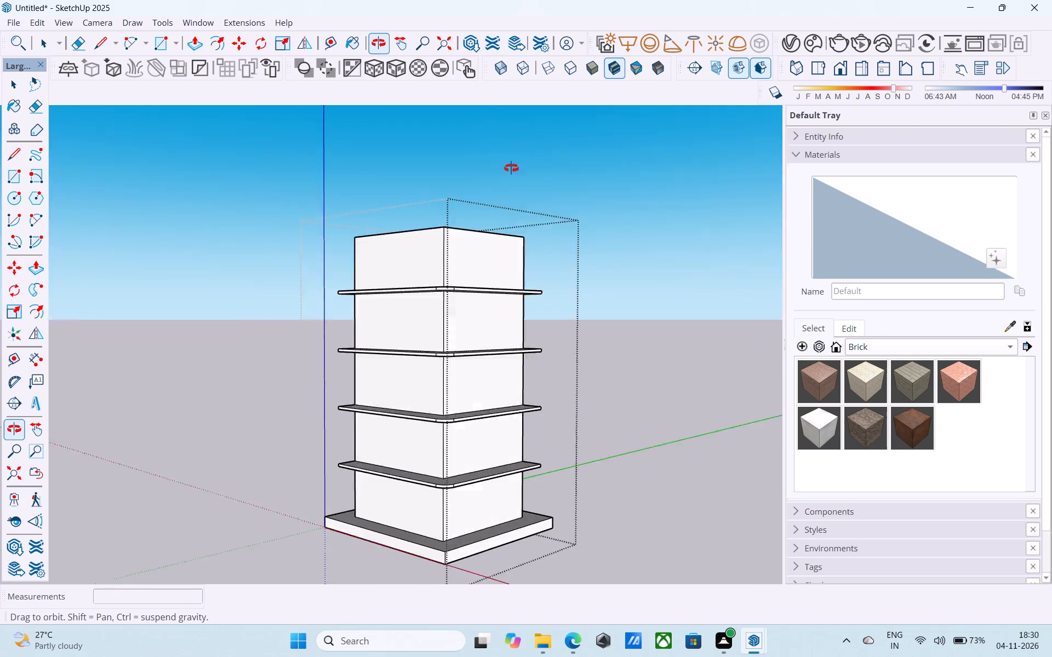
{"action": "middle_click_drag", "start_coordinate": [511, 168], "coordinate": [521, 407], "text": "shift"}
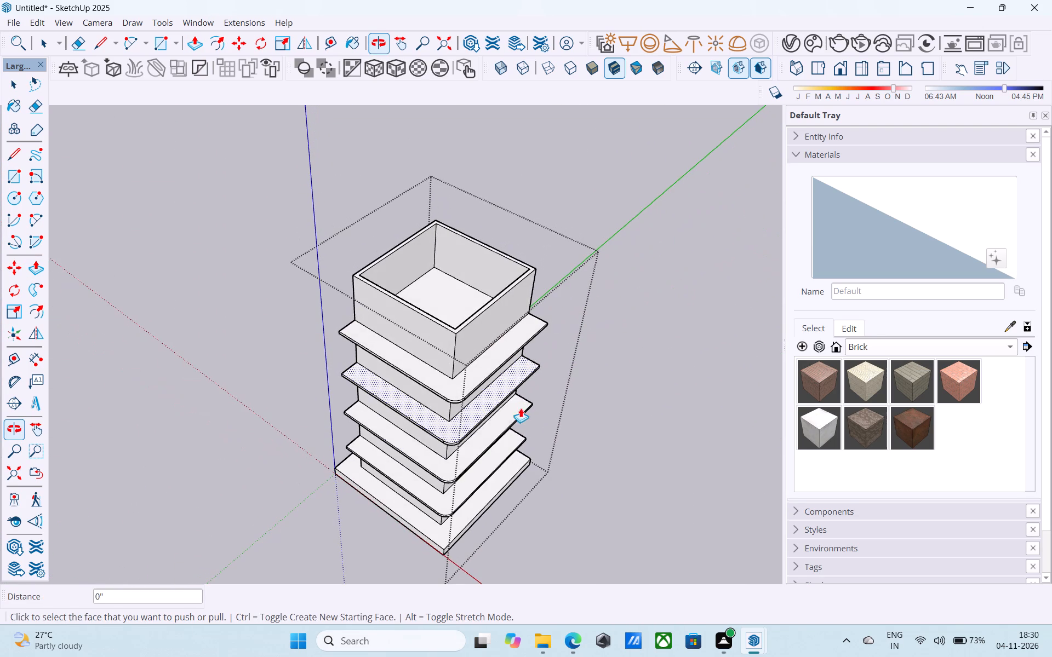
{"action": "key", "text": "space"}
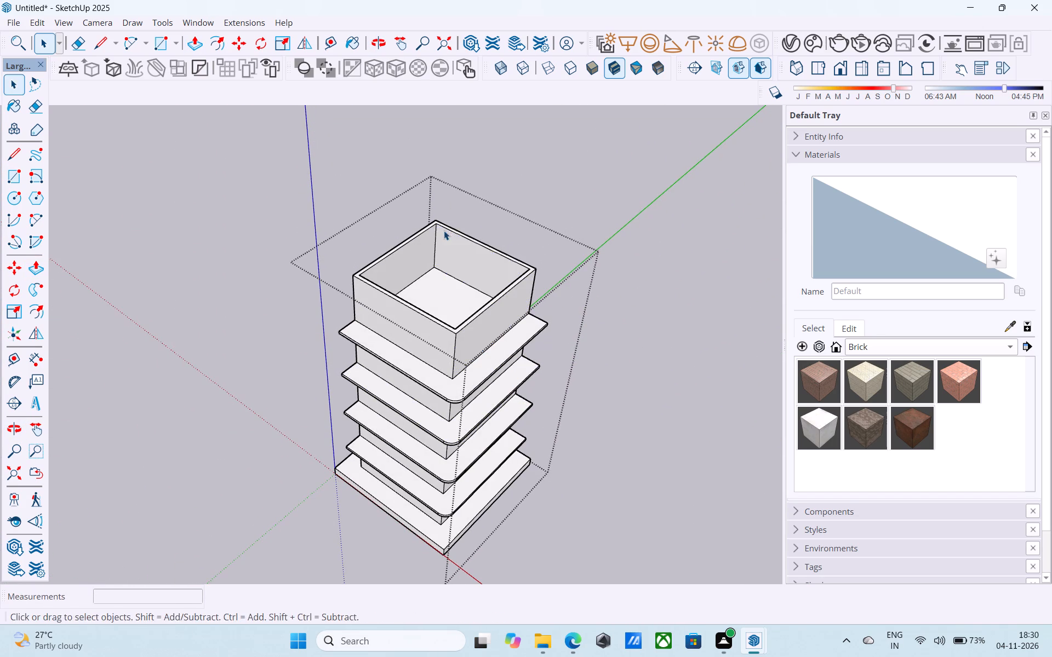
Draw a rectangle across the open top of the fifth storey, from the walls' inner back corner to their inner front corner.
{"action": "middle_click_drag", "start_coordinate": [444, 230], "coordinate": [421, 238]}
{"action": "key", "text": "r"}
{"action": "scroll", "coordinate": [426, 233], "scroll_direction": "up", "scroll_amount": 9}
{"action": "left_click", "coordinate": [453, 221]}
{"action": "scroll", "coordinate": [453, 221], "scroll_direction": "down", "scroll_amount": 5}
{"action": "scroll", "coordinate": [453, 221], "scroll_direction": "up", "scroll_amount": 1}
{"action": "scroll", "coordinate": [453, 221], "scroll_direction": "down", "scroll_amount": 1}
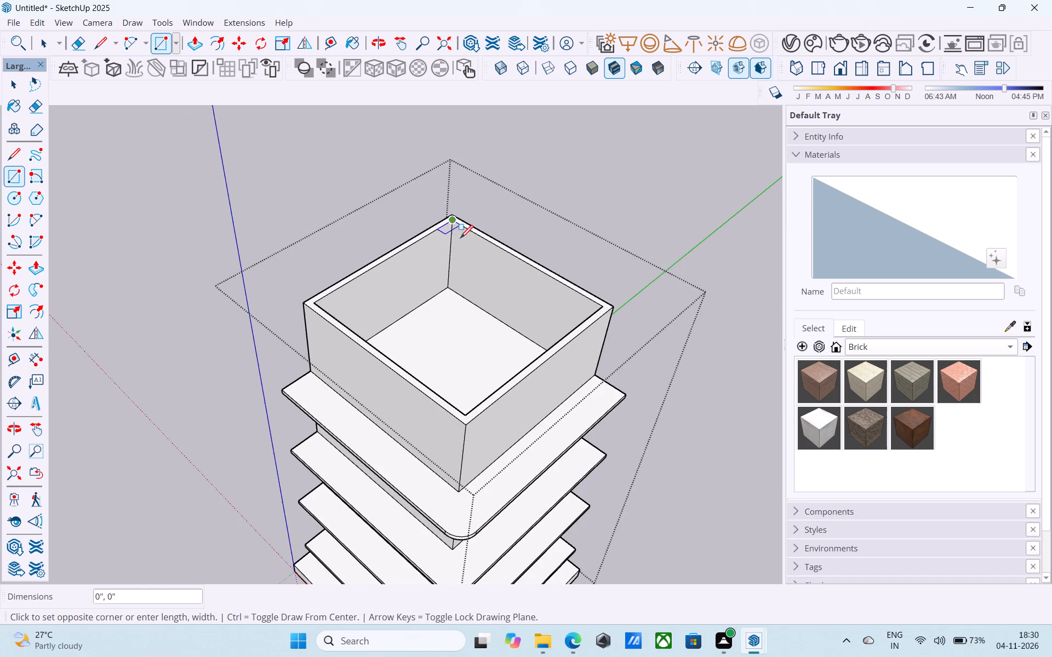
{"action": "left_click", "coordinate": [467, 412]}
{"action": "scroll", "coordinate": [476, 390], "scroll_direction": "down", "scroll_amount": 1}
{"action": "middle_click_drag", "start_coordinate": [478, 385], "coordinate": [451, 379]}
{"action": "key", "text": "space"}
Reverse the new face closing the top of the fifth storey.
{"action": "left_click", "coordinate": [448, 365]}
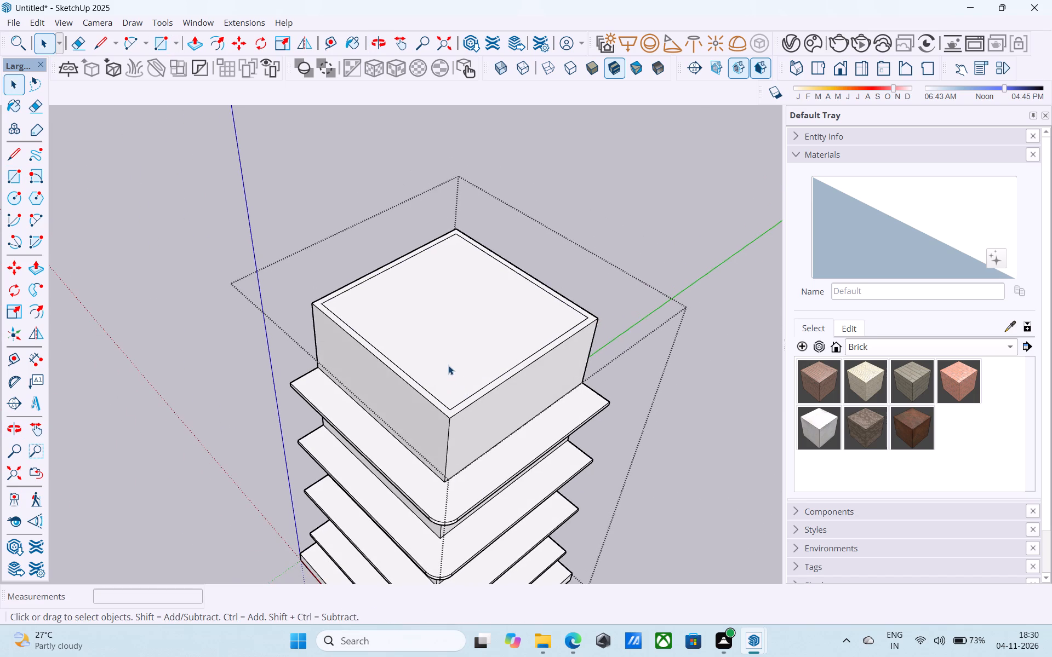
{"action": "right_click", "coordinate": [448, 365]}
{"action": "left_click", "coordinate": [486, 221]}
Draw a 6" vertical line up from the top face's inner front corner.
{"action": "middle_click_drag", "start_coordinate": [487, 221], "coordinate": [275, 264]}
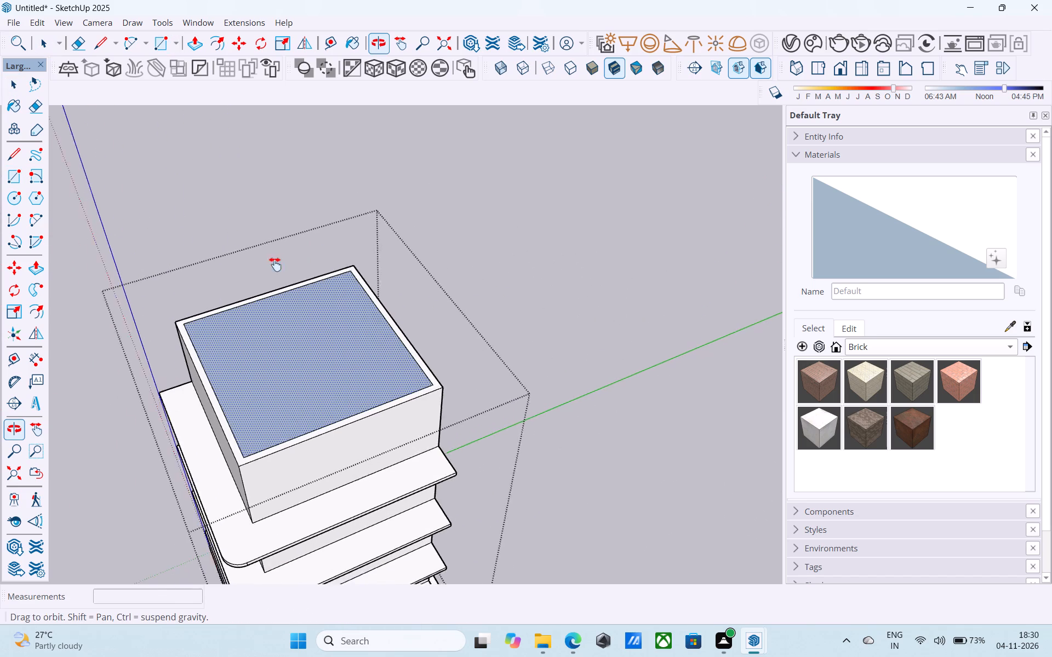
{"action": "middle_click_drag", "start_coordinate": [275, 264], "coordinate": [275, 267]}
{"action": "key", "text": "l"}
{"action": "scroll", "coordinate": [216, 458], "scroll_direction": "up", "scroll_amount": 9}
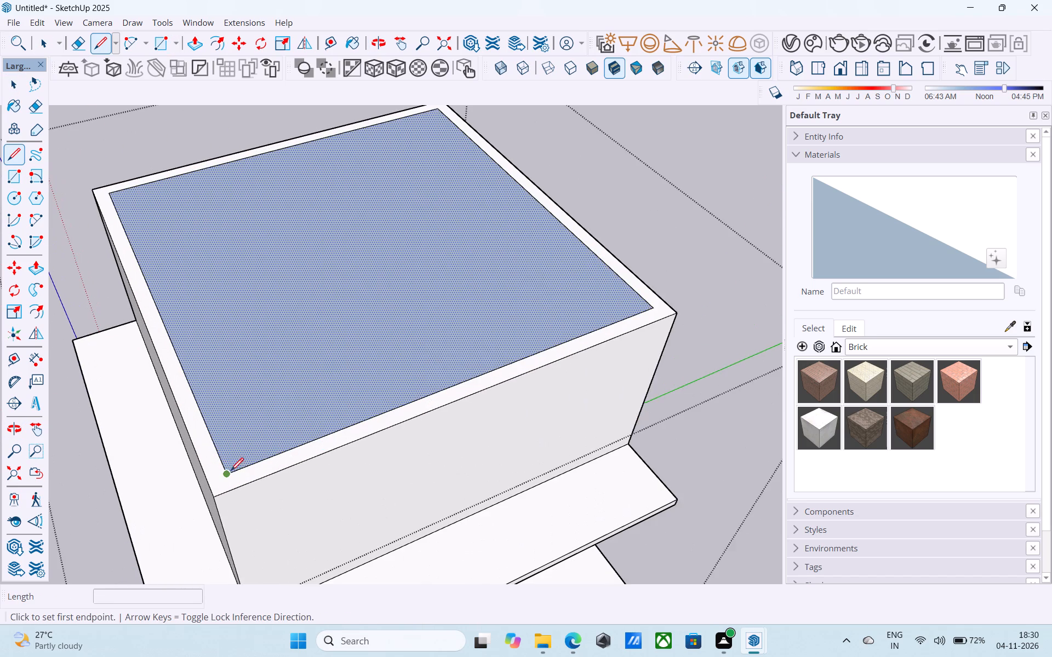
{"action": "middle_click_drag", "start_coordinate": [235, 468], "coordinate": [409, 384]}
{"action": "scroll", "coordinate": [408, 385], "scroll_direction": "up", "scroll_amount": 4}
{"action": "left_click", "coordinate": [411, 378]}
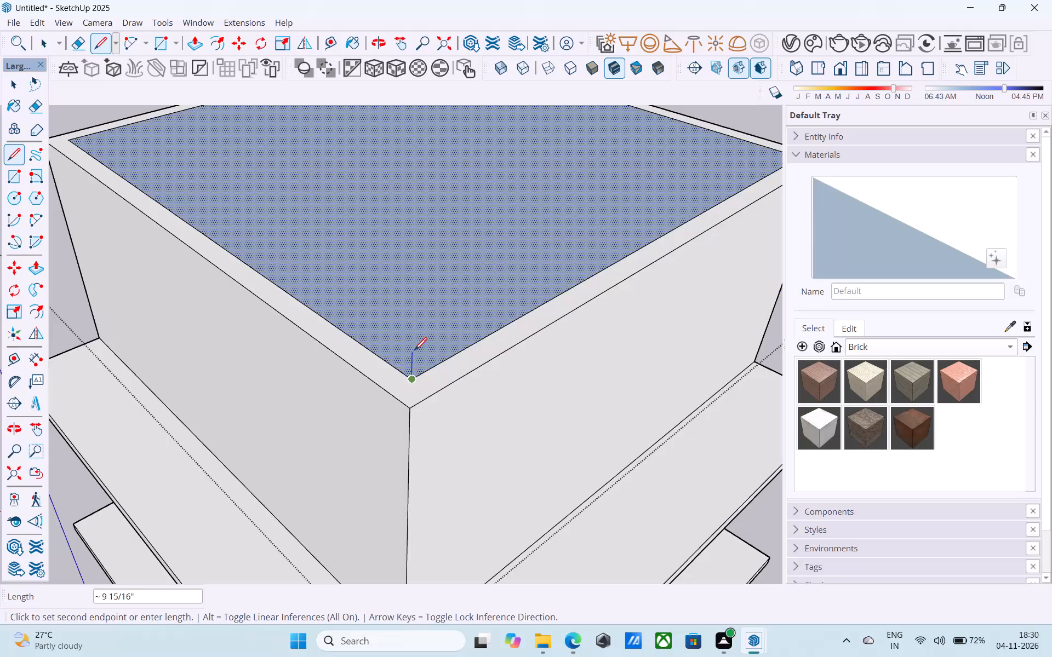
{"action": "type", "text": "6\""}
{"action": "key", "text": "Return"}
{"action": "key", "text": "space"}
Draw a 6" vertical line up from the top face's inner back corner.
{"action": "scroll", "coordinate": [414, 351], "scroll_direction": "down", "scroll_amount": 7}
{"action": "middle_click_drag", "start_coordinate": [415, 351], "coordinate": [432, 500]}
{"action": "key", "text": "l"}
{"action": "scroll", "coordinate": [434, 217], "scroll_direction": "up", "scroll_amount": 6}
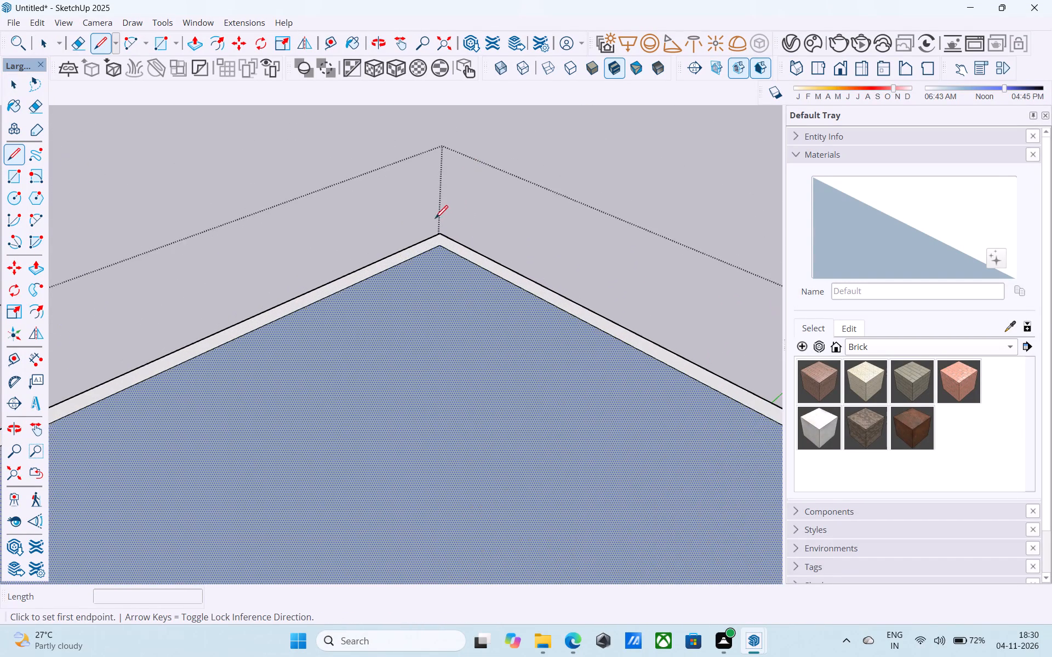
{"action": "scroll", "coordinate": [435, 220], "scroll_direction": "up", "scroll_amount": 5}
{"action": "left_click", "coordinate": [439, 259]}
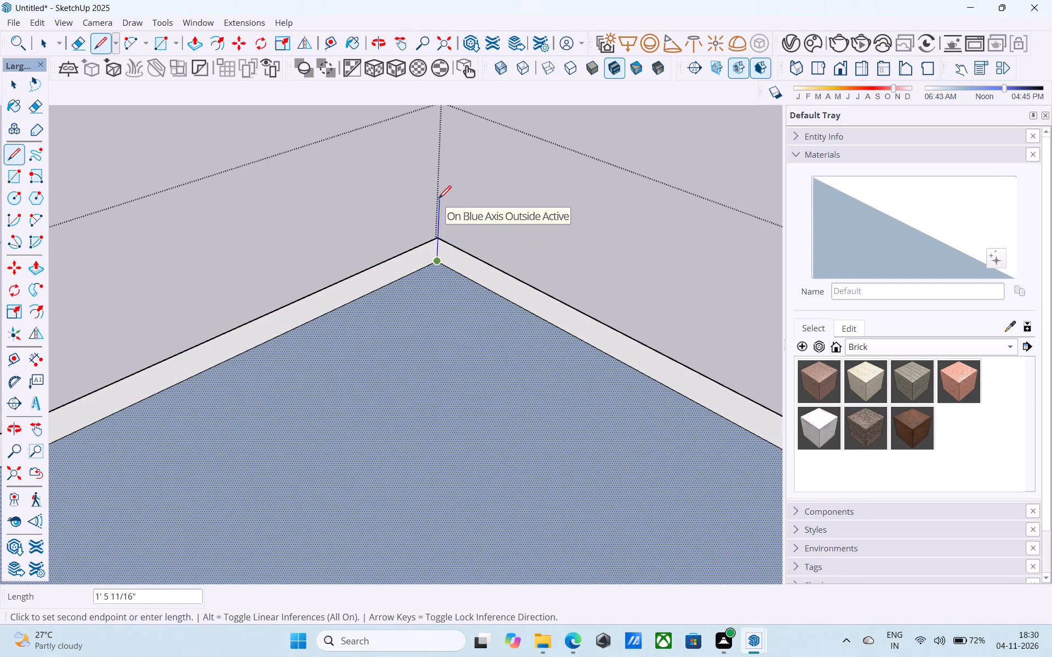
{"action": "type", "text": "6\""}
{"action": "key", "text": "Return"}
{"action": "key", "text": "space"}
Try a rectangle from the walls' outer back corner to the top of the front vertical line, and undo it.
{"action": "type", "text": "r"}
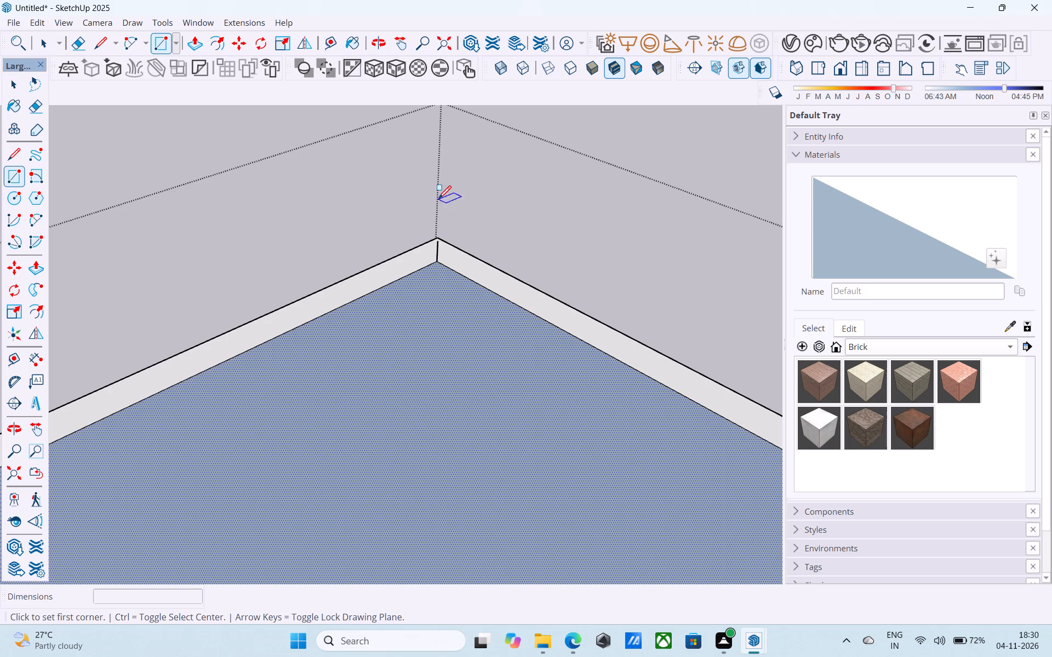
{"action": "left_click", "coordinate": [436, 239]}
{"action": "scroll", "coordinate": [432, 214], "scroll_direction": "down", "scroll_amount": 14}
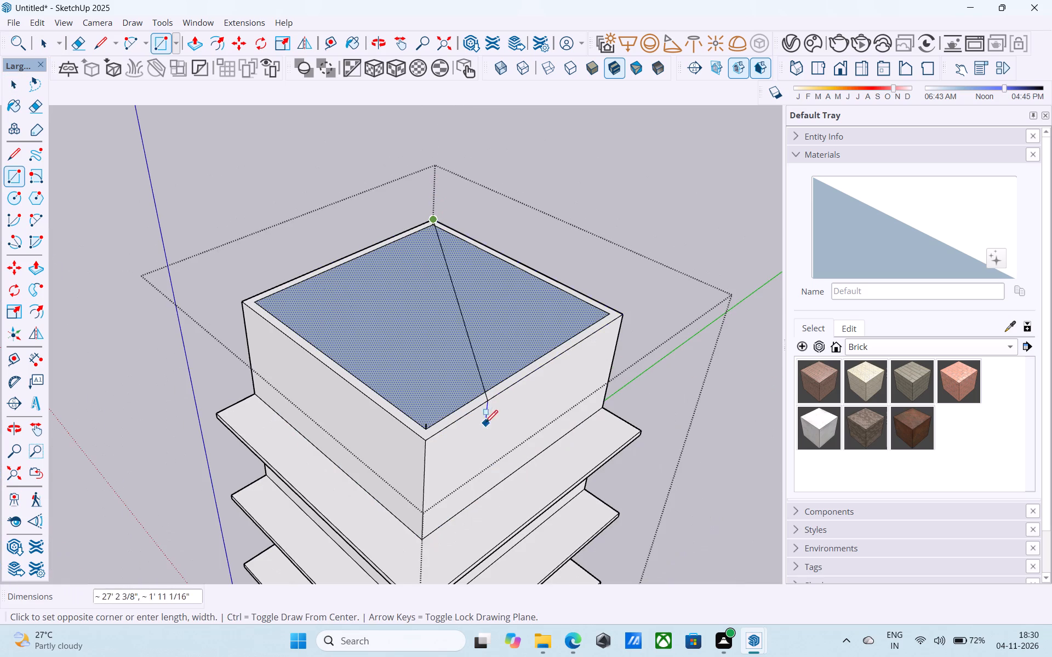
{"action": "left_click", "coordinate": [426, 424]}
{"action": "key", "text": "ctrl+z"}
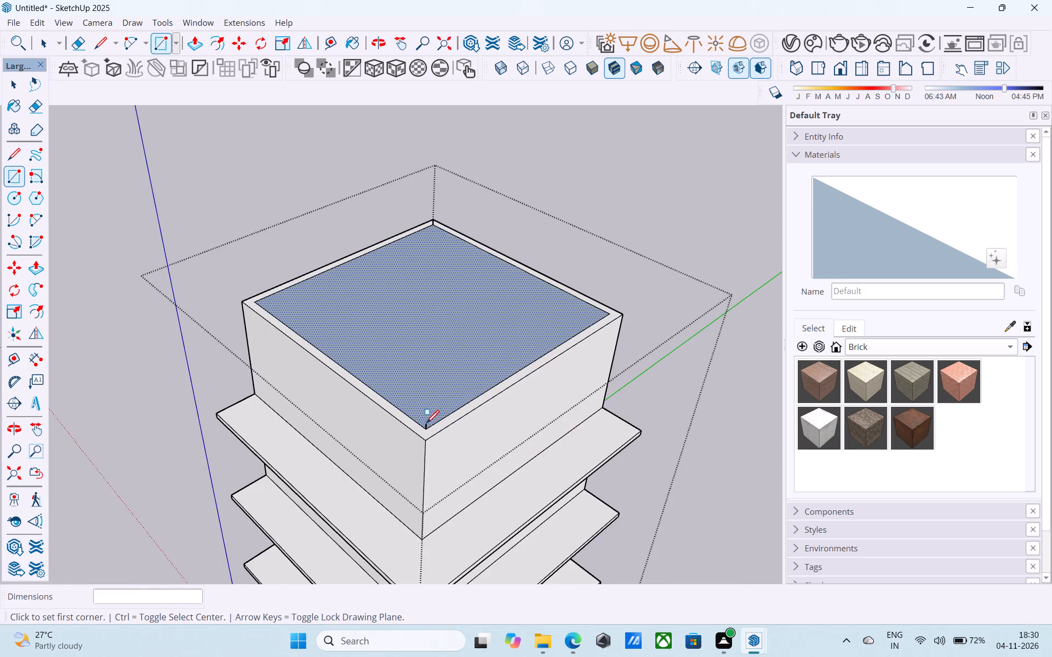
Draw a rectangle between the upper ends of the two 6" vertical lines to form the roof slab's top face.
{"action": "middle_click_drag", "start_coordinate": [434, 362], "coordinate": [431, 315]}
{"action": "scroll", "coordinate": [426, 250], "scroll_direction": "up", "scroll_amount": 17}
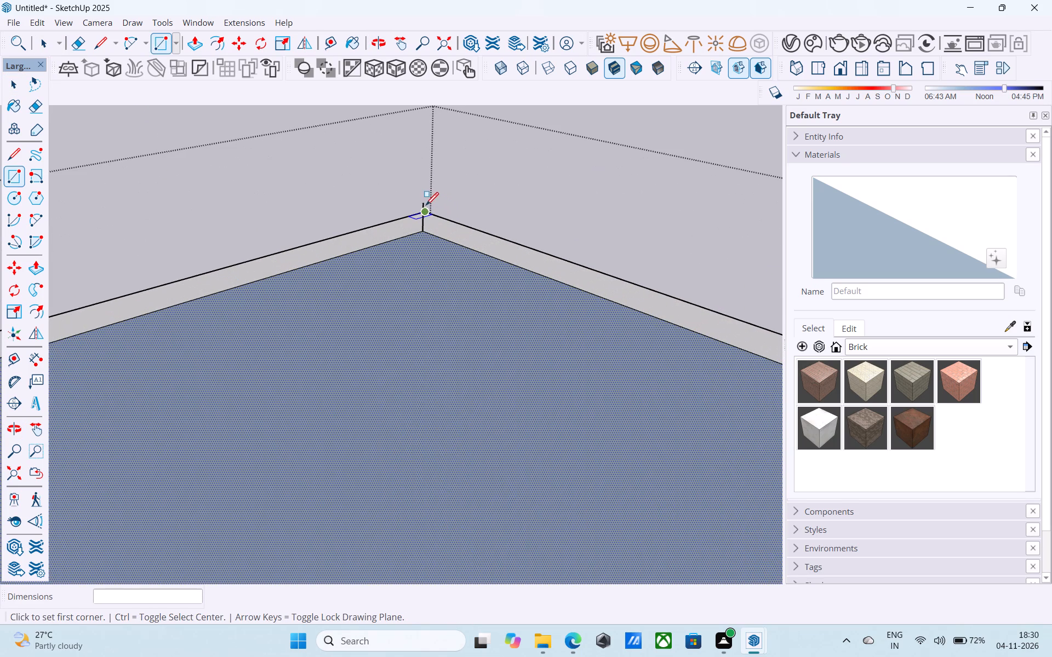
{"action": "left_click", "coordinate": [422, 204]}
{"action": "scroll", "coordinate": [433, 178], "scroll_direction": "down", "scroll_amount": 16}
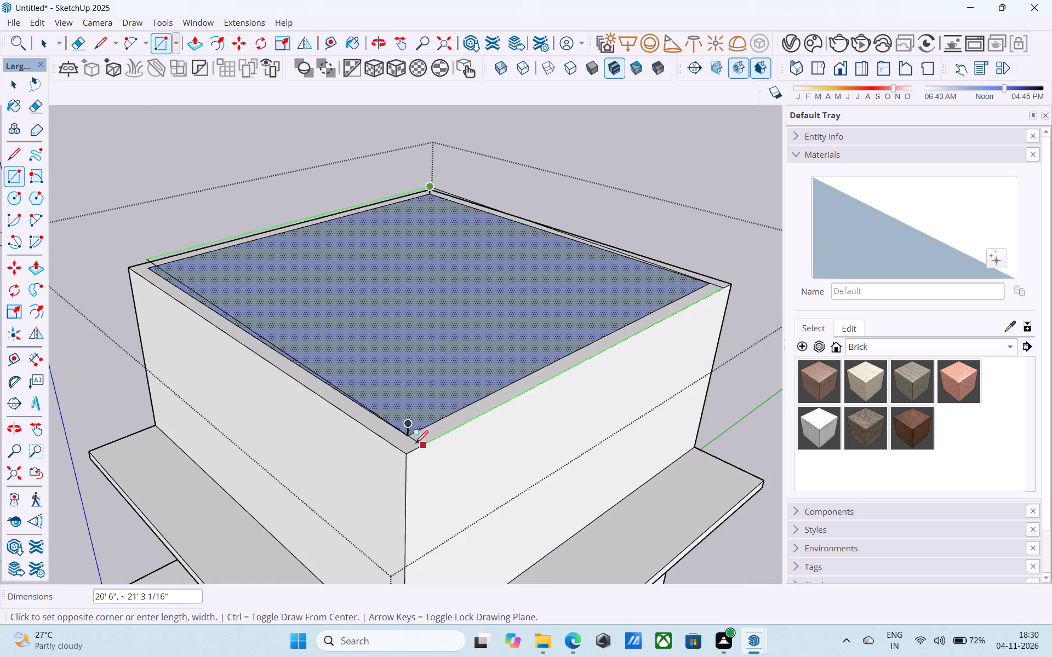
{"action": "left_click", "coordinate": [406, 424]}
{"action": "key", "text": "space"}
Draw vertical lines at the roof slab's two remaining corners to close its side faces.
{"action": "scroll", "coordinate": [411, 421], "scroll_direction": "down", "scroll_amount": 3}
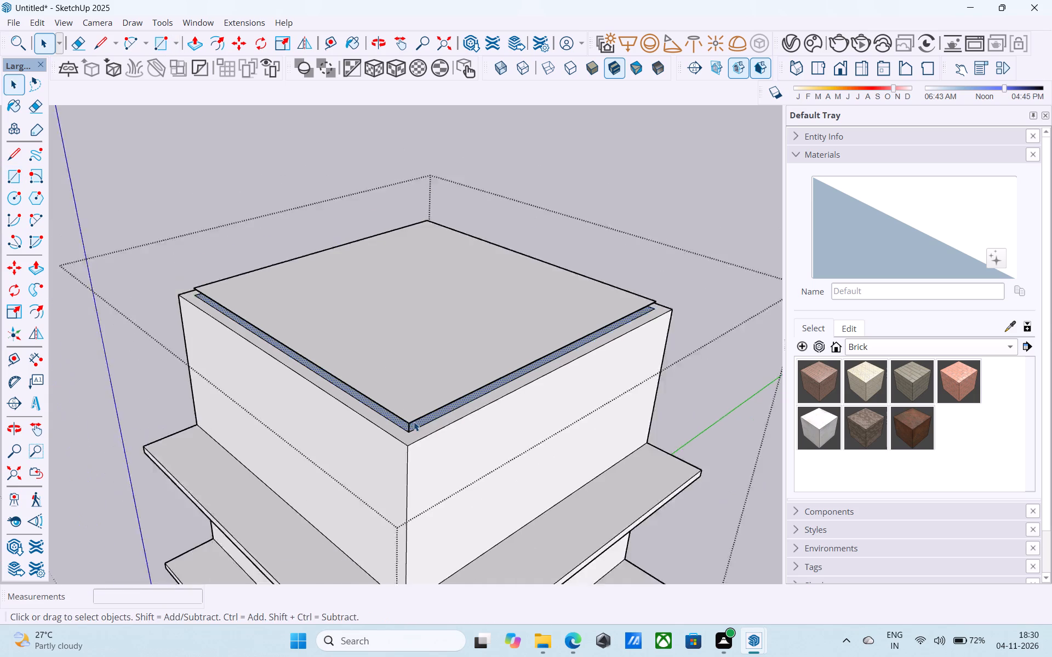
{"action": "scroll", "coordinate": [414, 422], "scroll_direction": "down", "scroll_amount": 3}
{"action": "middle_click_drag", "start_coordinate": [419, 416], "coordinate": [539, 413]}
{"action": "key", "text": "l"}
{"action": "scroll", "coordinate": [232, 330], "scroll_direction": "up", "scroll_amount": 15}
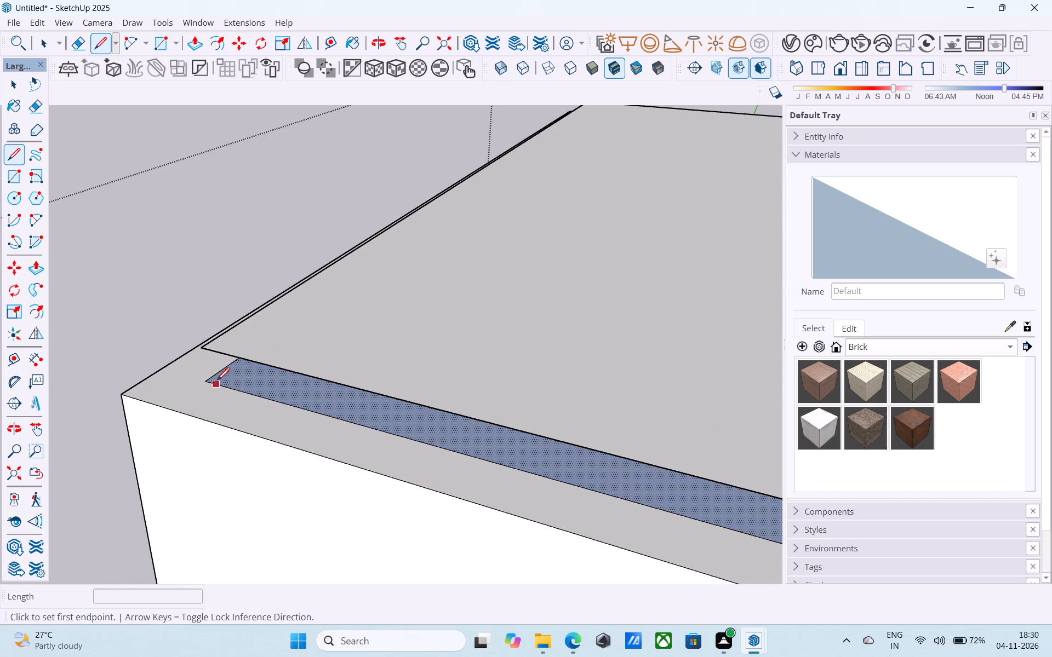
{"action": "left_click", "coordinate": [208, 376]}
{"action": "left_click", "coordinate": [204, 352]}
{"action": "scroll", "coordinate": [159, 366], "scroll_direction": "down", "scroll_amount": 19}
{"action": "middle_click_drag", "start_coordinate": [426, 348], "coordinate": [387, 337]}
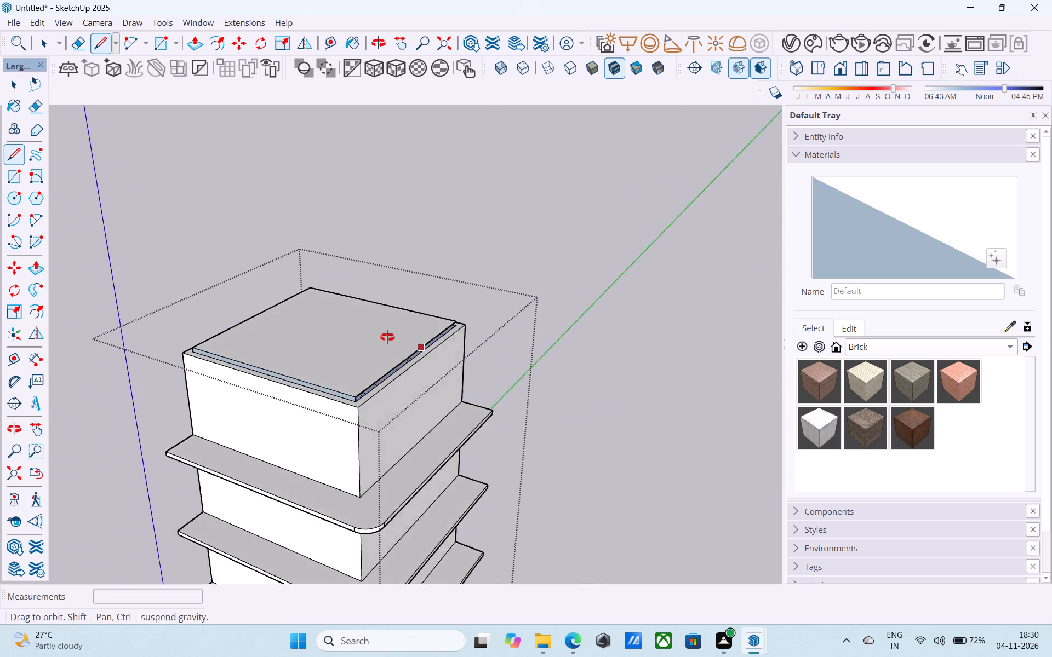
{"action": "middle_click_drag", "start_coordinate": [387, 337], "coordinate": [367, 337]}
{"action": "scroll", "coordinate": [416, 326], "scroll_direction": "up", "scroll_amount": 16}
{"action": "left_click", "coordinate": [490, 324]}
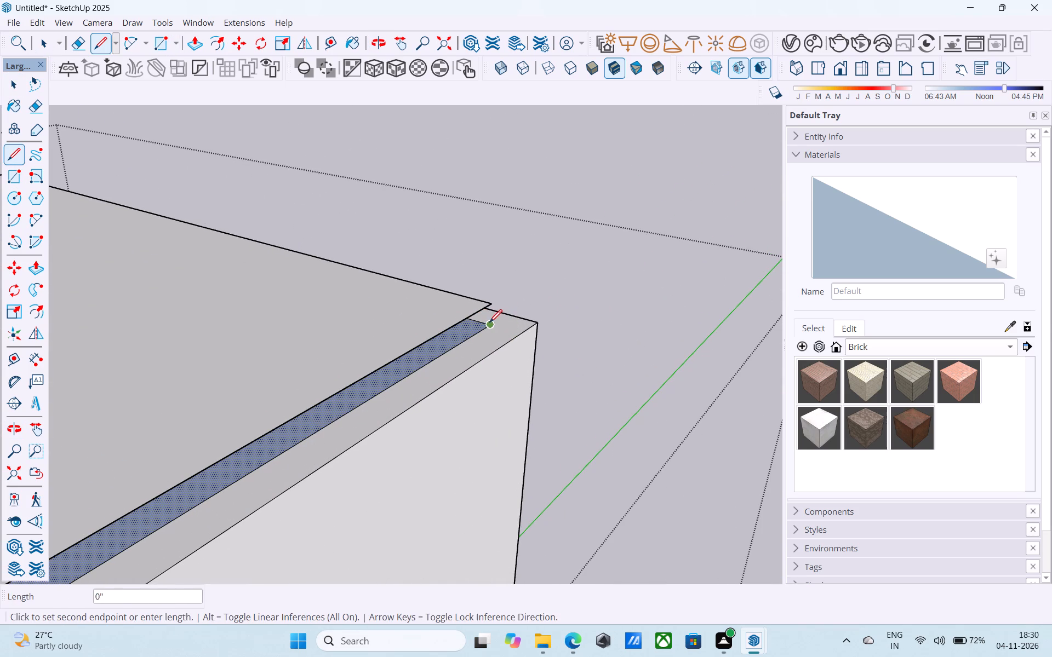
{"action": "left_click", "coordinate": [489, 309]}
Reverse the two roof slab side faces that meet at one corner so their front sides face outward.
{"action": "scroll", "coordinate": [539, 304], "scroll_direction": "down", "scroll_amount": 1}
{"action": "scroll", "coordinate": [541, 306], "scroll_direction": "up", "scroll_amount": 1}
{"action": "scroll", "coordinate": [543, 308], "scroll_direction": "down", "scroll_amount": 8}
{"action": "scroll", "coordinate": [551, 304], "scroll_direction": "up", "scroll_amount": 1}
{"action": "scroll", "coordinate": [551, 304], "scroll_direction": "down", "scroll_amount": 6}
{"action": "scroll", "coordinate": [563, 298], "scroll_direction": "up", "scroll_amount": 1}
{"action": "scroll", "coordinate": [564, 299], "scroll_direction": "down", "scroll_amount": 2}
{"action": "middle_click_drag", "start_coordinate": [333, 314], "coordinate": [362, 305]}
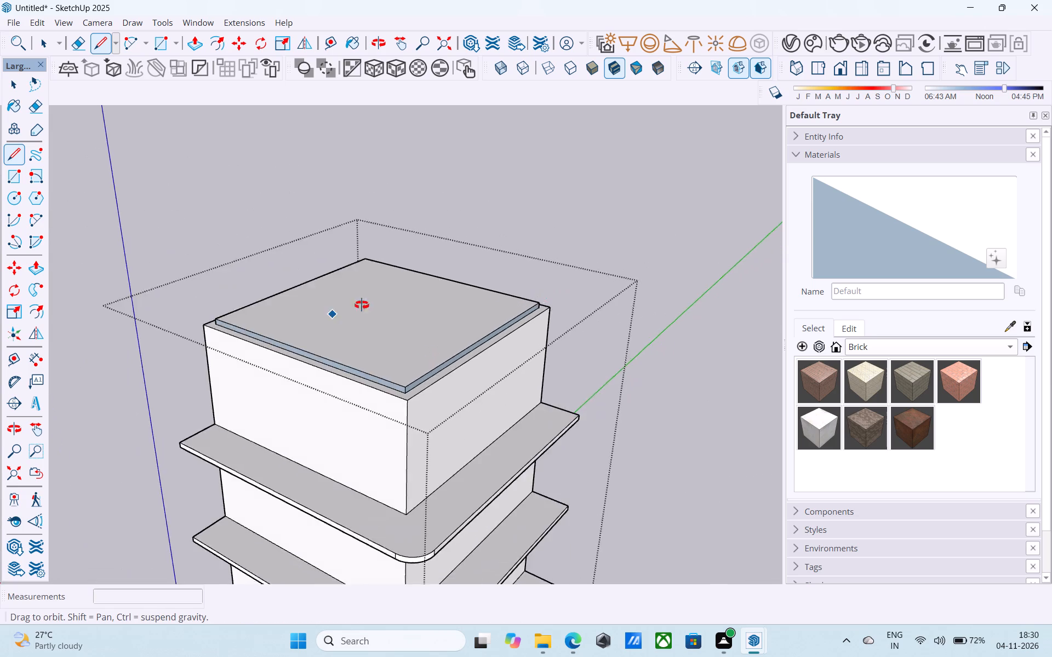
{"action": "middle_click_drag", "start_coordinate": [362, 305], "coordinate": [1051, 303]}
{"action": "middle_click_drag", "start_coordinate": [449, 472], "coordinate": [237, 396]}
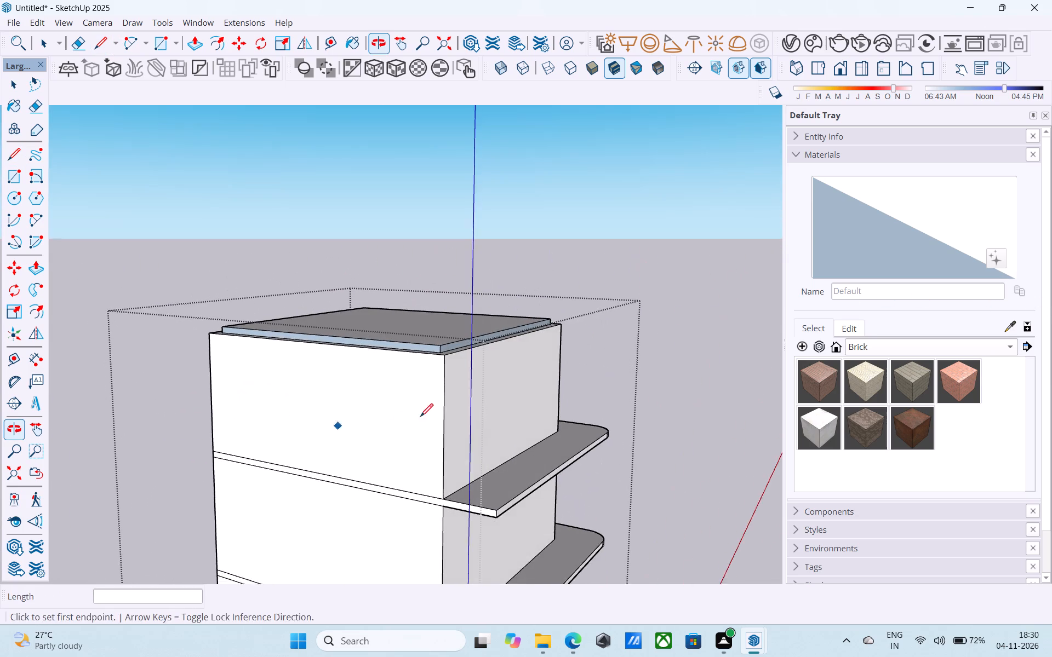
{"action": "key", "text": "space"}
{"action": "scroll", "coordinate": [422, 403], "scroll_direction": "up", "scroll_amount": 1}
{"action": "middle_click_drag", "start_coordinate": [392, 377], "coordinate": [339, 399]}
{"action": "scroll", "coordinate": [379, 356], "scroll_direction": "up", "scroll_amount": 14}
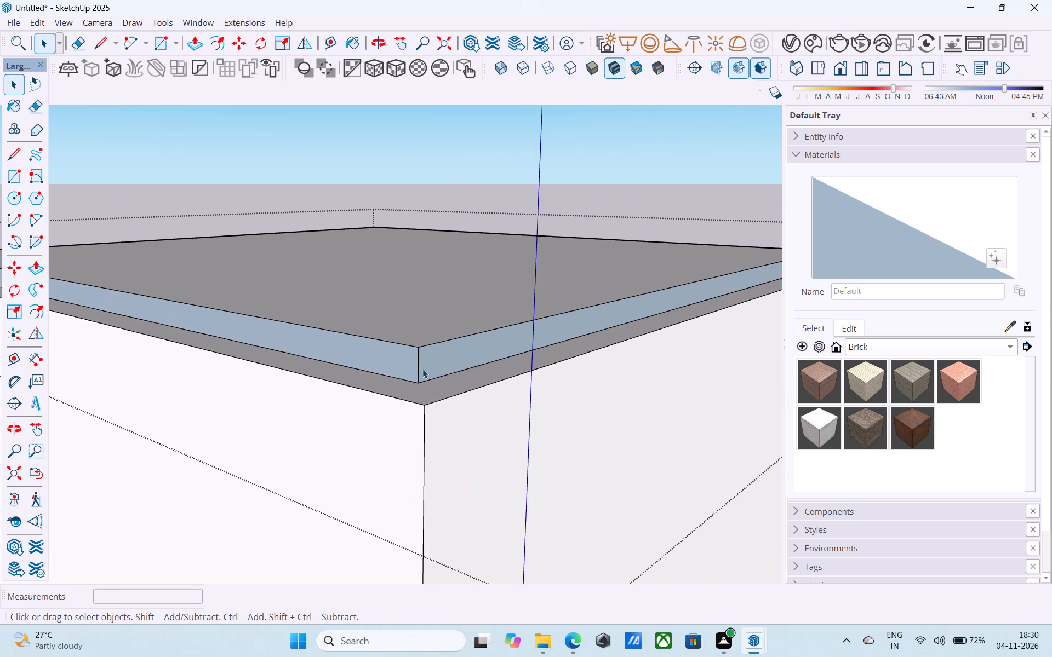
{"action": "left_click", "coordinate": [392, 362]}
{"action": "right_click", "coordinate": [392, 362]}
{"action": "left_click", "coordinate": [458, 215]}
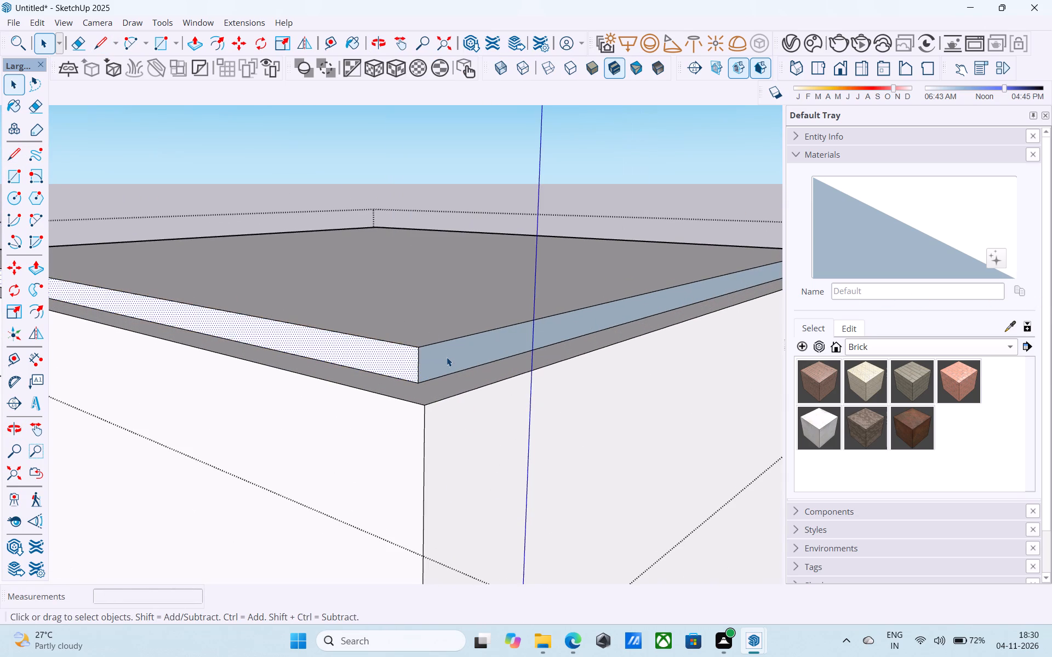
{"action": "left_click", "coordinate": [447, 359]}
{"action": "right_click", "coordinate": [447, 359]}
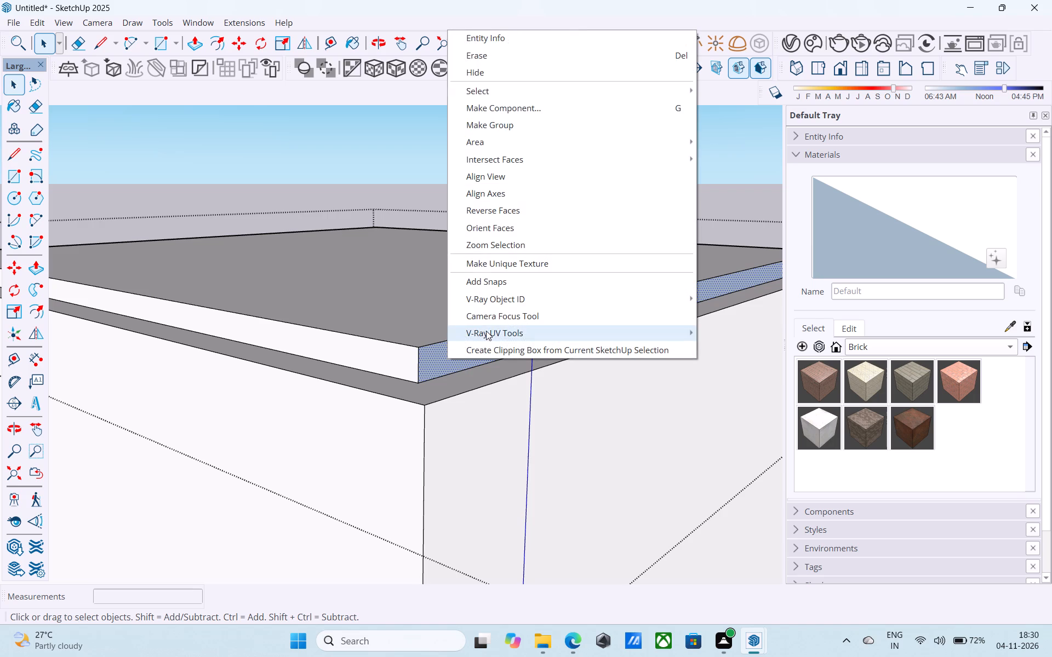
{"action": "left_click", "coordinate": [498, 211]}
Reverse the roof slab's other two side faces so their front sides face outward.
{"action": "scroll", "coordinate": [480, 314], "scroll_direction": "down", "scroll_amount": 12}
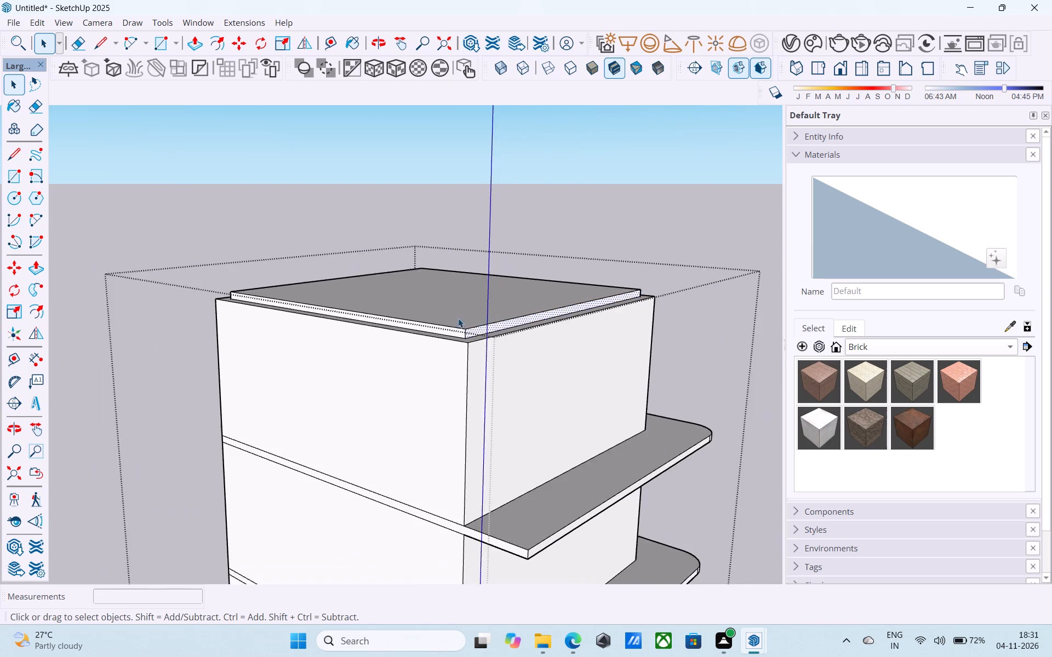
{"action": "middle_click_drag", "start_coordinate": [458, 318], "coordinate": [751, 383]}
{"action": "scroll", "coordinate": [458, 318], "scroll_direction": "down", "scroll_amount": 2}
{"action": "scroll", "coordinate": [666, 365], "scroll_direction": "down", "scroll_amount": 6}
{"action": "middle_click_drag", "start_coordinate": [442, 396], "coordinate": [1051, 385]}
{"action": "scroll", "coordinate": [401, 325], "scroll_direction": "up", "scroll_amount": 6}
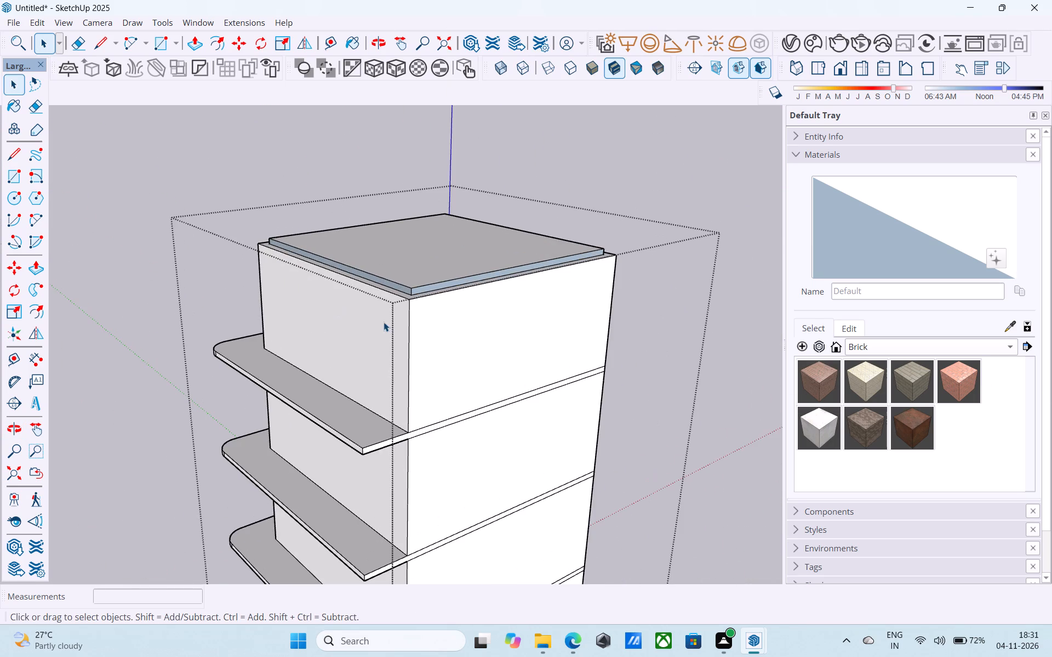
{"action": "scroll", "coordinate": [403, 295], "scroll_direction": "up", "scroll_amount": 15}
{"action": "left_click", "coordinate": [417, 282]}
{"action": "right_click", "coordinate": [417, 282]}
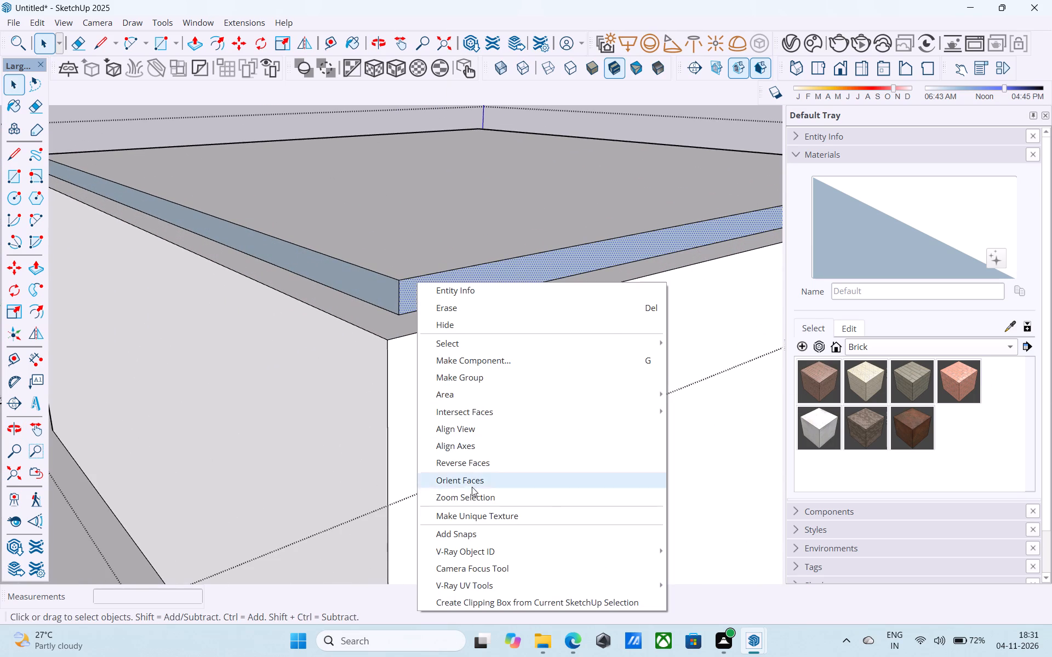
{"action": "left_click", "coordinate": [464, 465]}
{"action": "left_click", "coordinate": [377, 295]}
{"action": "right_click", "coordinate": [378, 295]}
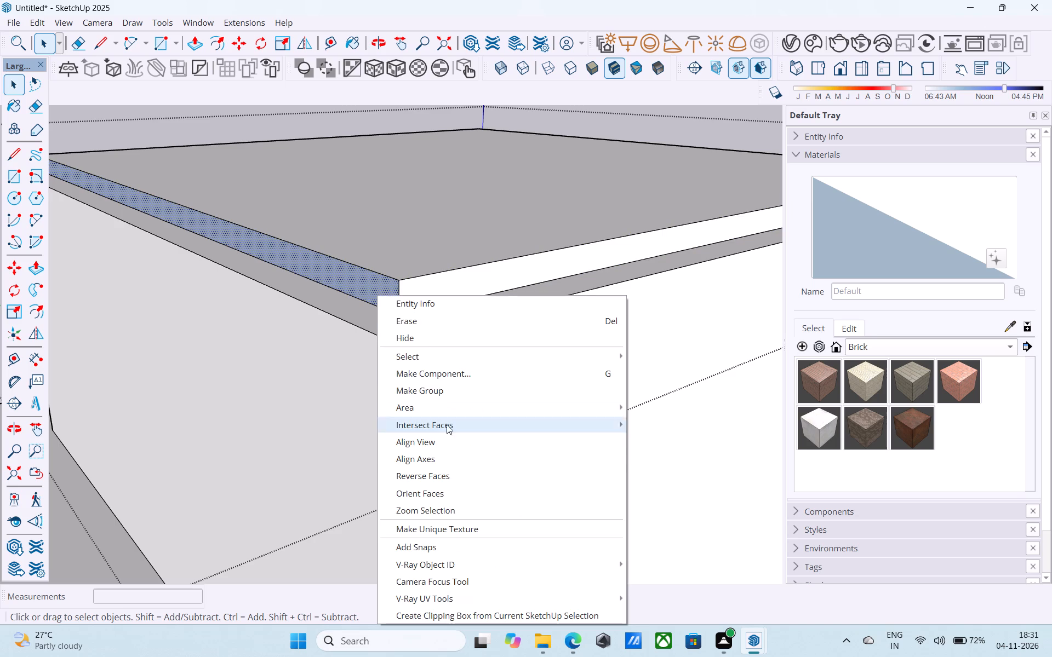
{"action": "left_click", "coordinate": [460, 467]}
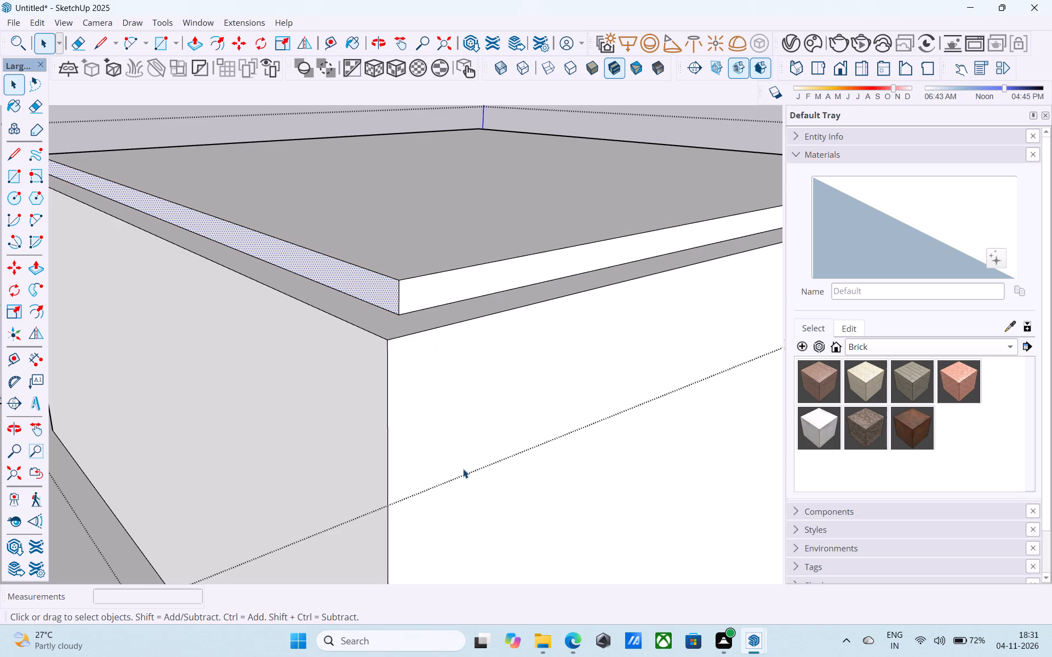
Pull the roof slab's side face above a wall with slab projections outward, flush with the wall's outer face.
{"action": "scroll", "coordinate": [465, 468], "scroll_direction": "down", "scroll_amount": 8}
{"action": "middle_click_drag", "start_coordinate": [481, 408], "coordinate": [488, 384]}
{"action": "scroll", "coordinate": [399, 386], "scroll_direction": "up", "scroll_amount": 6}
{"action": "key", "text": "p"}
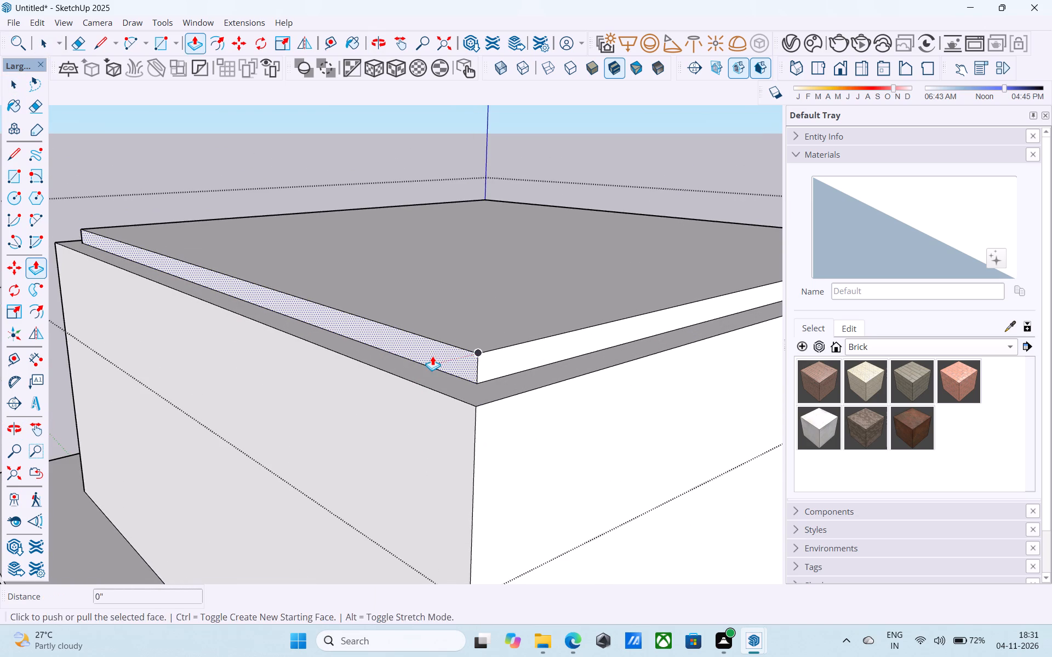
{"action": "left_click", "coordinate": [432, 356]}
{"action": "left_click", "coordinate": [393, 418]}
{"action": "left_click", "coordinate": [445, 345]}
{"action": "left_click", "coordinate": [362, 426]}
{"action": "key", "text": "space"}
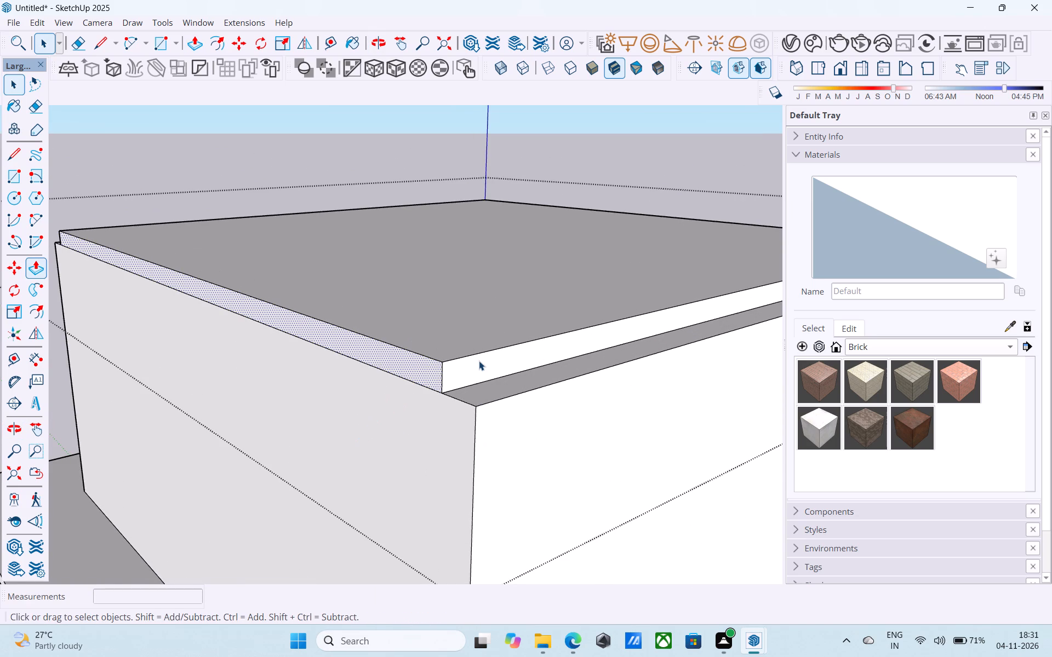
Pull the roof slab's adjoining side face outward 9", flush with the wall's outer face.
{"action": "left_click", "coordinate": [479, 361]}
{"action": "key", "text": "p"}
{"action": "left_click", "coordinate": [479, 361]}
{"action": "left_click", "coordinate": [489, 411]}
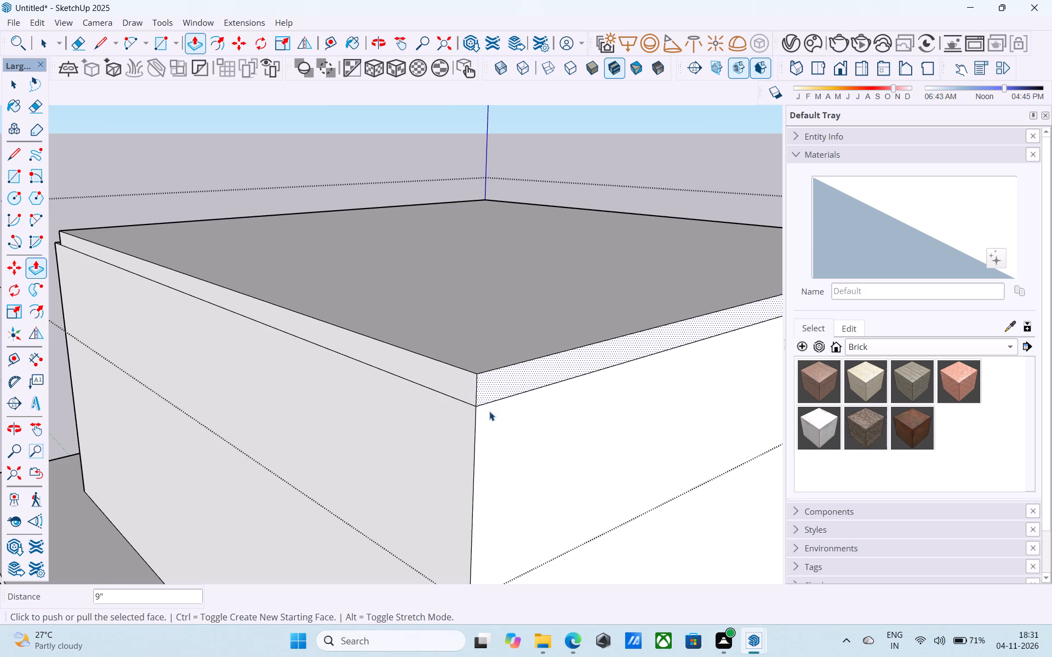
{"action": "key", "text": "space"}
Pull the roof slab's third side face outward 9", flush with the outer face of the wall below it.
{"action": "scroll", "coordinate": [489, 411], "scroll_direction": "down", "scroll_amount": 14}
{"action": "middle_click_drag", "start_coordinate": [496, 407], "coordinate": [157, 387]}
{"action": "middle_click_drag", "start_coordinate": [484, 415], "coordinate": [134, 412]}
{"action": "middle_click_drag", "start_coordinate": [701, 487], "coordinate": [479, 452]}
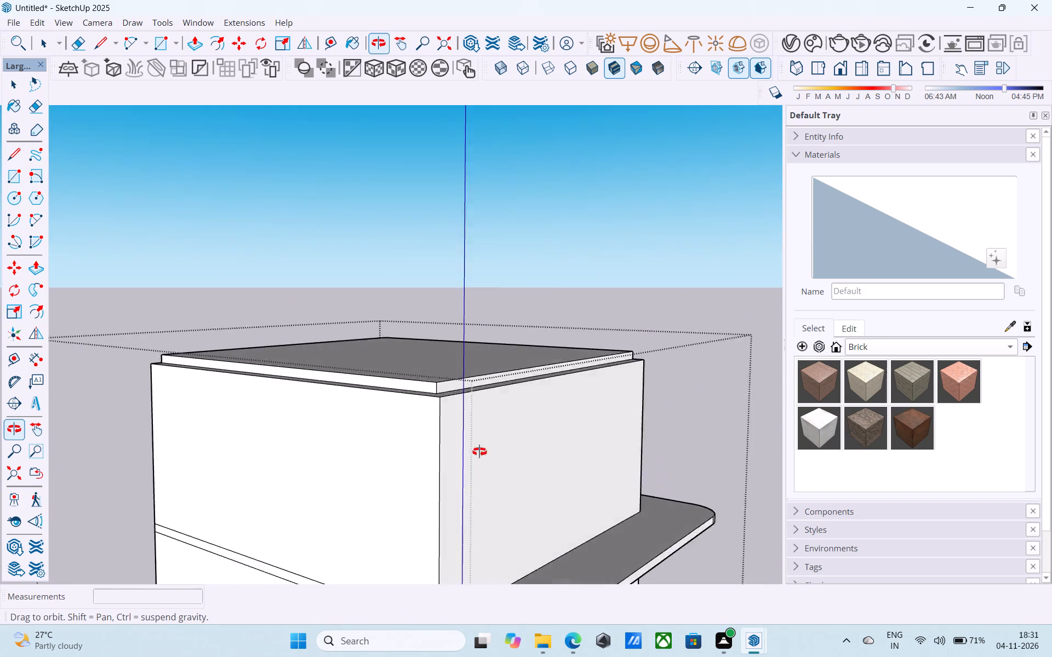
{"action": "middle_click_drag", "start_coordinate": [479, 452], "coordinate": [434, 452]}
{"action": "scroll", "coordinate": [389, 422], "scroll_direction": "up", "scroll_amount": 12}
{"action": "middle_click_drag", "start_coordinate": [362, 358], "coordinate": [375, 407]}
{"action": "left_click", "coordinate": [332, 266]}
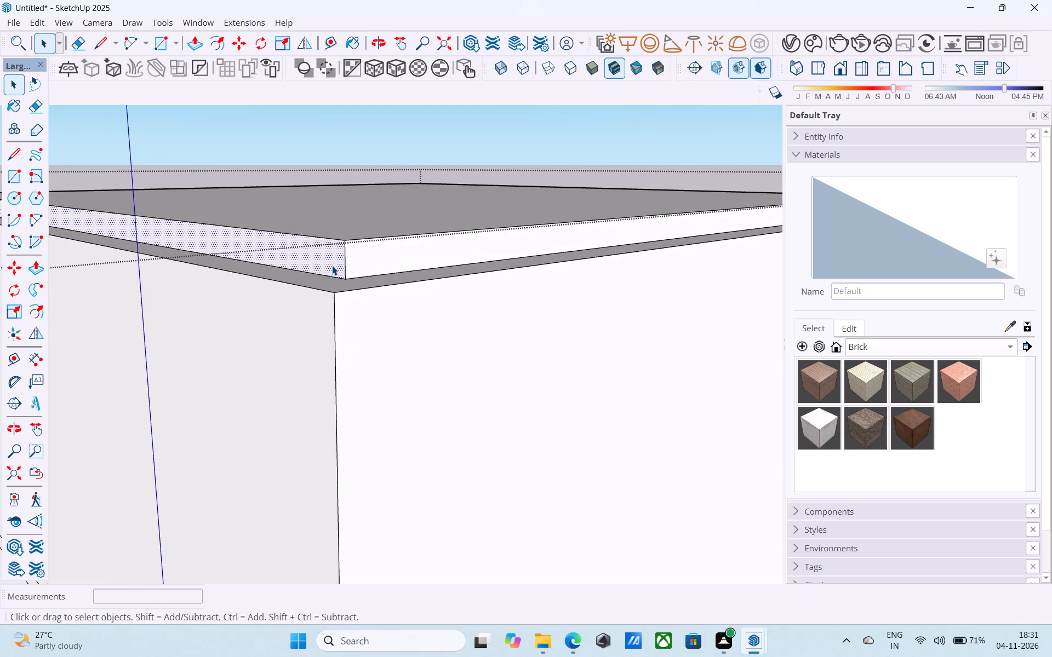
{"action": "key", "text": "p"}
{"action": "left_click", "coordinate": [327, 252]}
{"action": "left_click", "coordinate": [281, 343]}
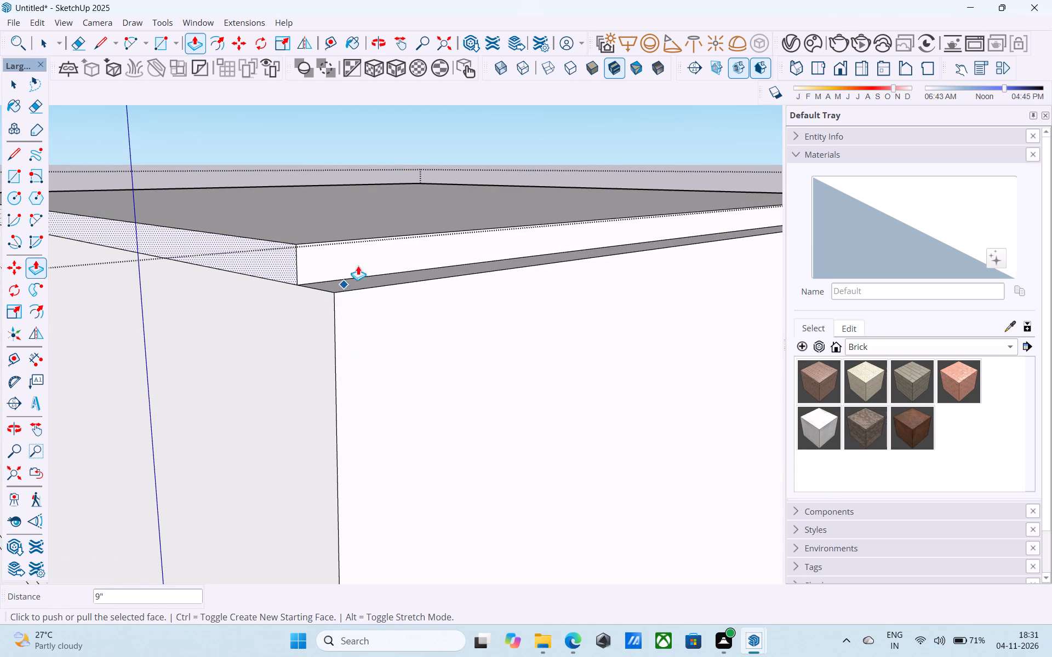
{"action": "key", "text": "space"}
Pull the roof slab's last recessed side face outward, flush with the outer face of the wall below it.
{"action": "left_click", "coordinate": [367, 250]}
{"action": "key", "text": "p"}
{"action": "left_click", "coordinate": [369, 255]}
{"action": "left_click", "coordinate": [428, 354]}
{"action": "key", "text": "space"}
Extend the roof slab's side face 4' outward on one projecting side, aligned with the slab projection below.
{"action": "scroll", "coordinate": [429, 352], "scroll_direction": "down", "scroll_amount": 5}
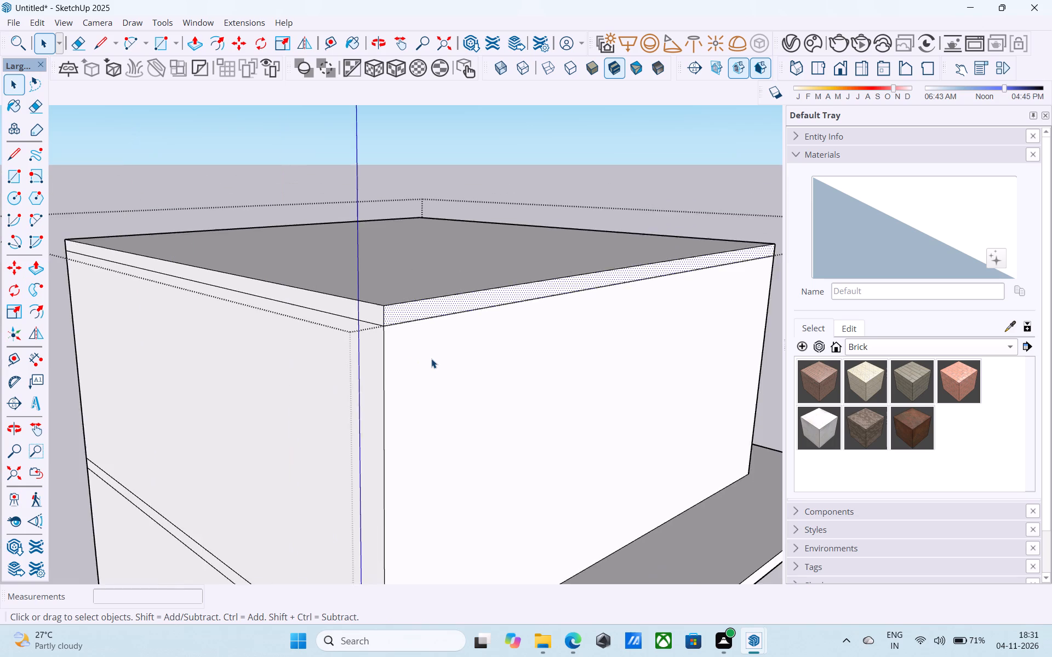
{"action": "scroll", "coordinate": [431, 359], "scroll_direction": "down", "scroll_amount": 12}
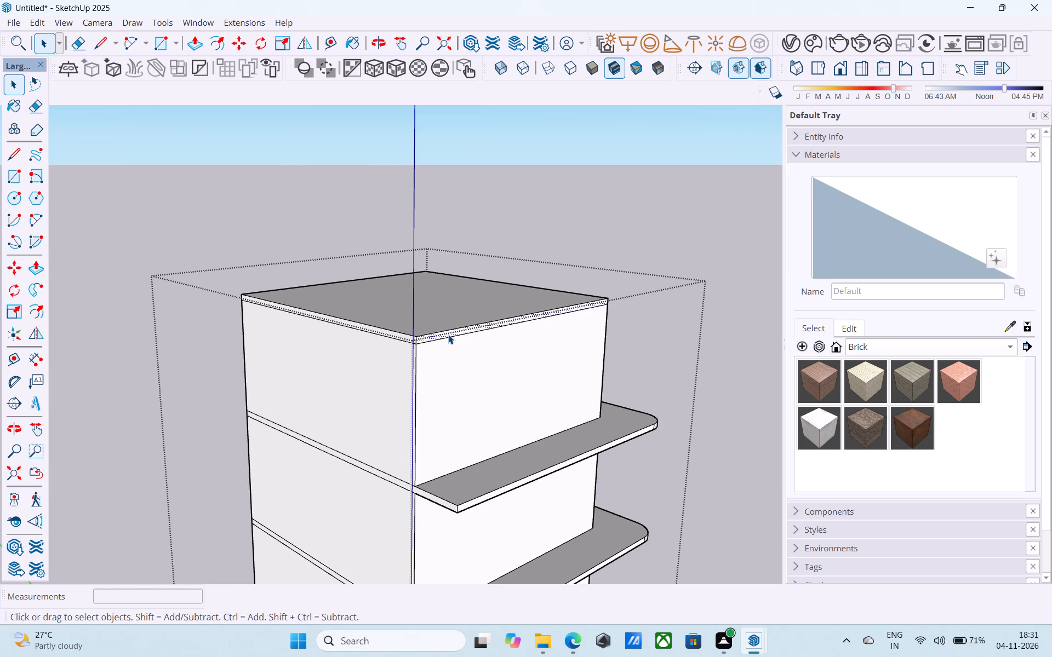
{"action": "scroll", "coordinate": [448, 335], "scroll_direction": "down", "scroll_amount": 7}
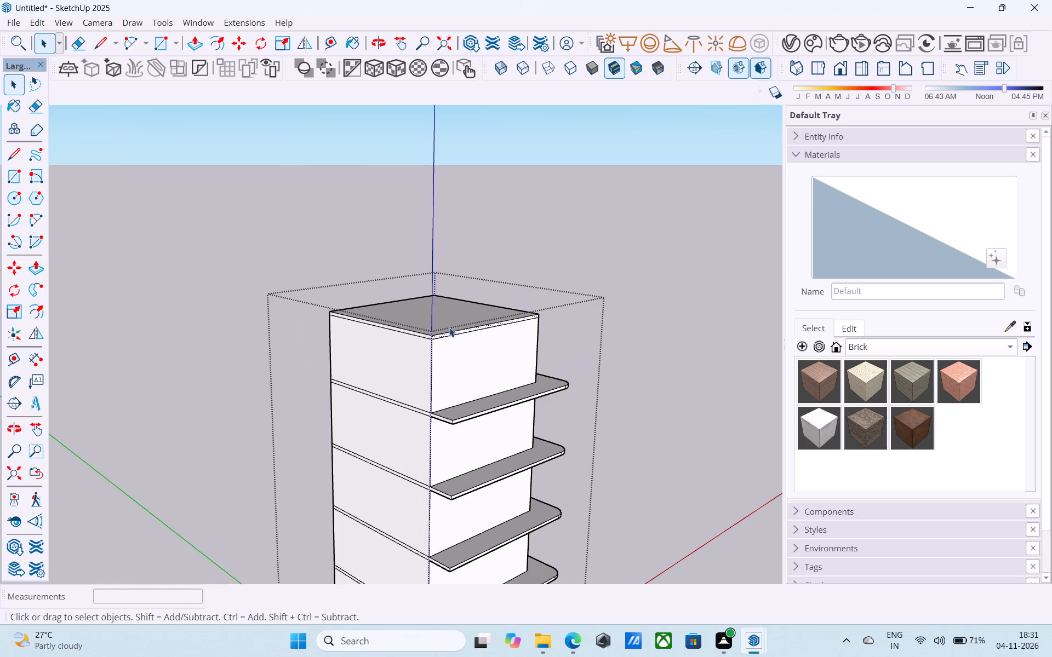
{"action": "scroll", "coordinate": [449, 328], "scroll_direction": "down", "scroll_amount": 10}
{"action": "middle_click_drag", "start_coordinate": [422, 338], "coordinate": [187, 373]}
{"action": "middle_click_drag", "start_coordinate": [372, 378], "coordinate": [298, 353]}
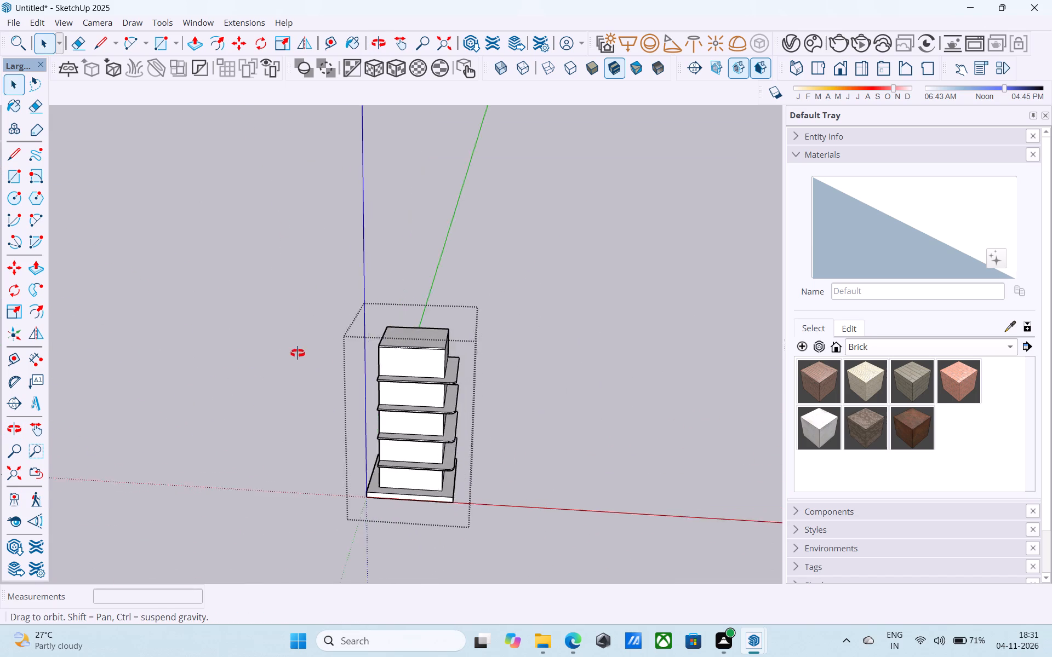
{"action": "middle_click_drag", "start_coordinate": [298, 353], "coordinate": [276, 338]}
{"action": "scroll", "coordinate": [352, 337], "scroll_direction": "up", "scroll_amount": 6}
{"action": "scroll", "coordinate": [450, 335], "scroll_direction": "up", "scroll_amount": 7}
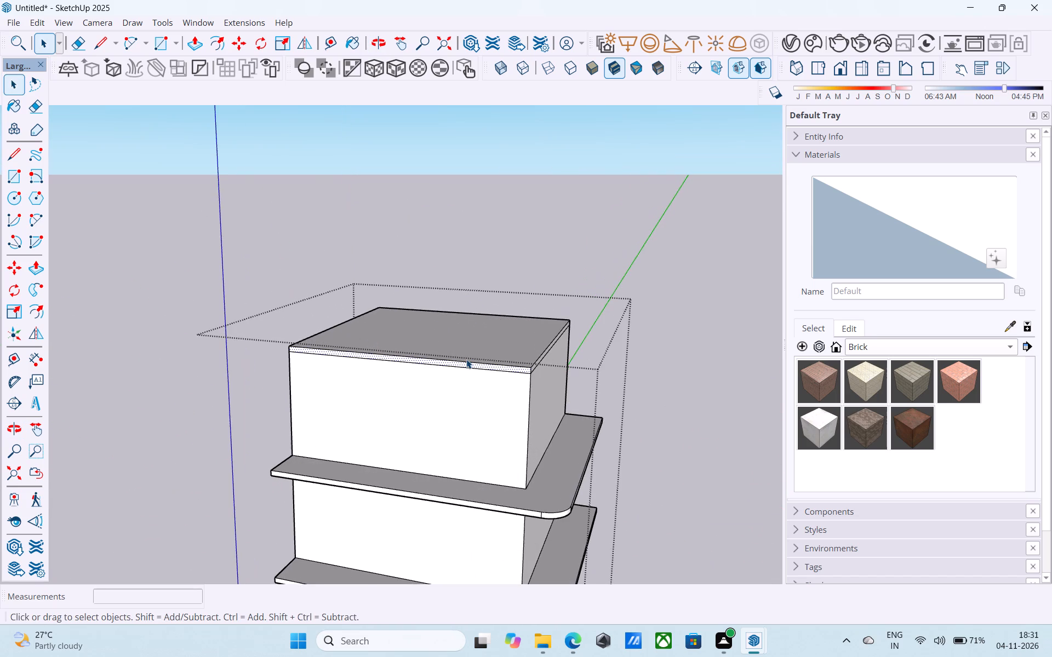
{"action": "middle_click_drag", "start_coordinate": [466, 364], "coordinate": [400, 362]}
{"action": "key", "text": "p"}
{"action": "left_click", "coordinate": [403, 378]}
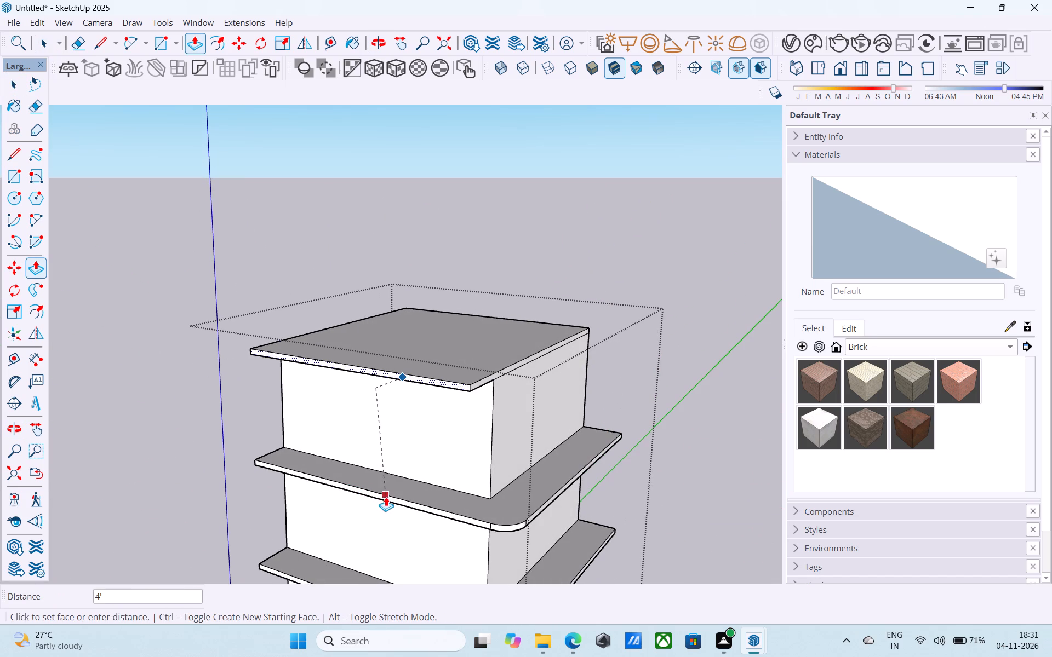
{"action": "left_click", "coordinate": [386, 497]}
Extend the roof slab's adjacent side face about 4' outward above the other slab projections, completing the front overhang.
{"action": "middle_click_drag", "start_coordinate": [411, 469], "coordinate": [359, 435]}
{"action": "scroll", "coordinate": [492, 385], "scroll_direction": "up", "scroll_amount": 4}
{"action": "key", "text": "space"}
{"action": "left_click", "coordinate": [471, 339]}
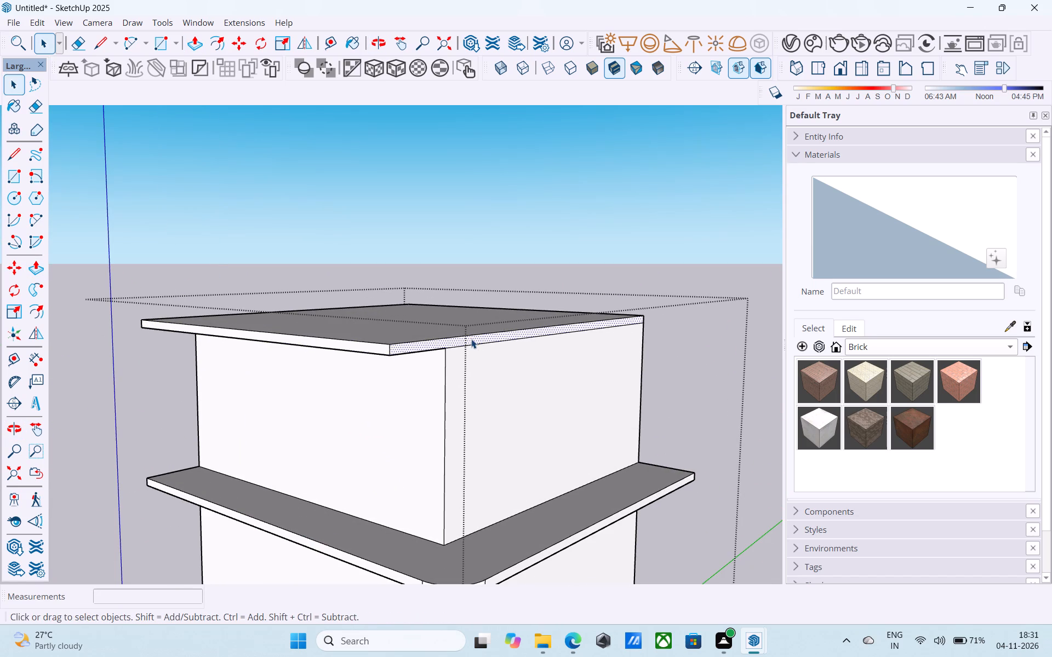
{"action": "key", "text": "p"}
{"action": "left_click", "coordinate": [471, 339]}
{"action": "left_click", "coordinate": [581, 523]}
{"action": "key", "text": "space"}
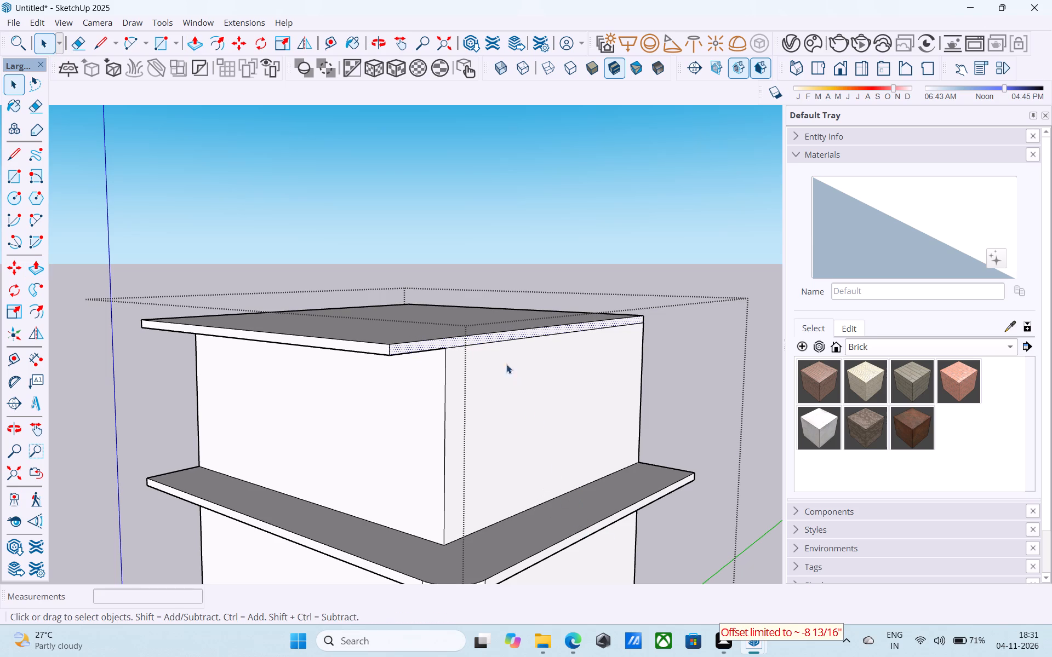
{"action": "key", "text": "p"}
{"action": "left_click", "coordinate": [489, 335]}
{"action": "left_click", "coordinate": [575, 540]}
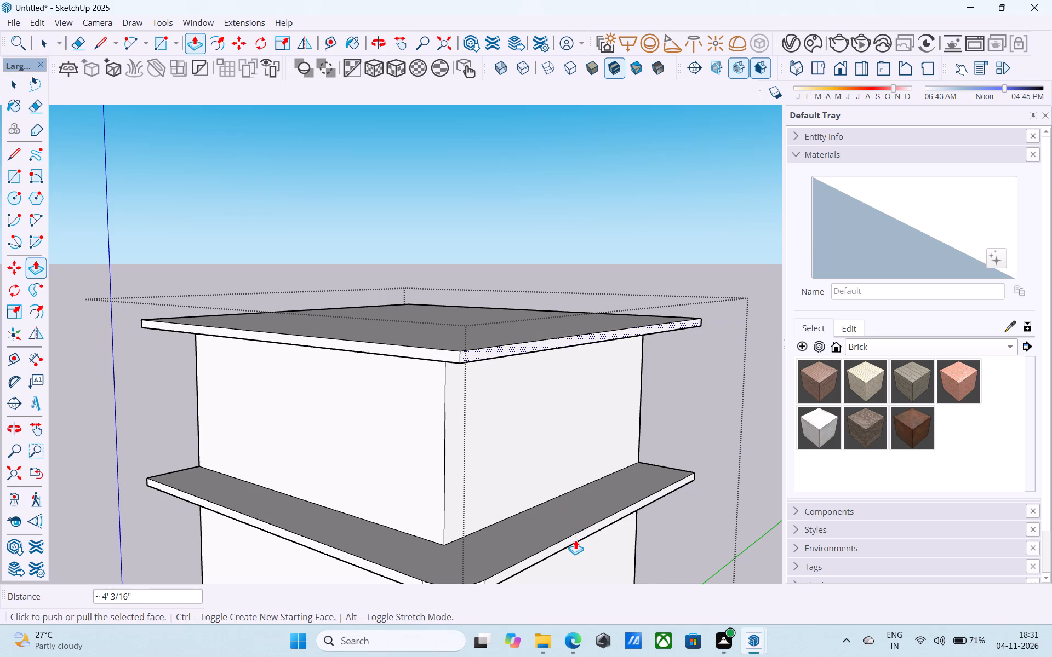
{"action": "key", "text": "space"}
Reverse the grey-blue face on the underside of the roof slab's overhang so its front side faces outward.
{"action": "scroll", "coordinate": [561, 510], "scroll_direction": "down", "scroll_amount": 12}
{"action": "middle_click_drag", "start_coordinate": [508, 478], "coordinate": [490, 262]}
{"action": "scroll", "coordinate": [574, 353], "scroll_direction": "up", "scroll_amount": 6}
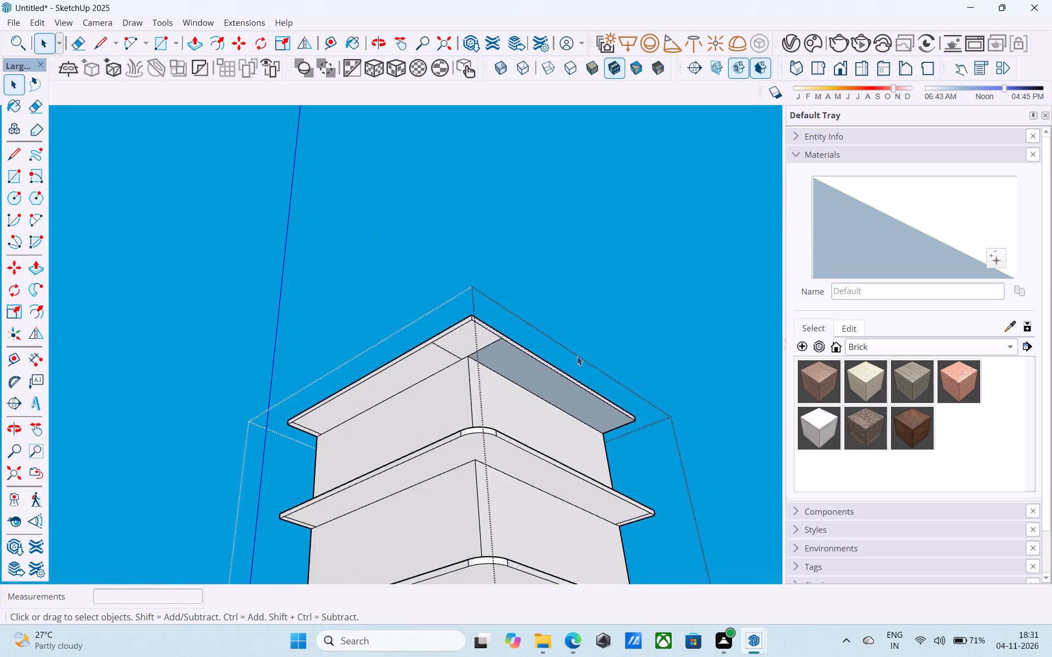
{"action": "scroll", "coordinate": [577, 356], "scroll_direction": "up", "scroll_amount": 6}
{"action": "middle_click_drag", "start_coordinate": [571, 409], "coordinate": [470, 390]}
{"action": "key", "text": "space"}
{"action": "left_click", "coordinate": [436, 322]}
{"action": "right_click", "coordinate": [436, 322]}
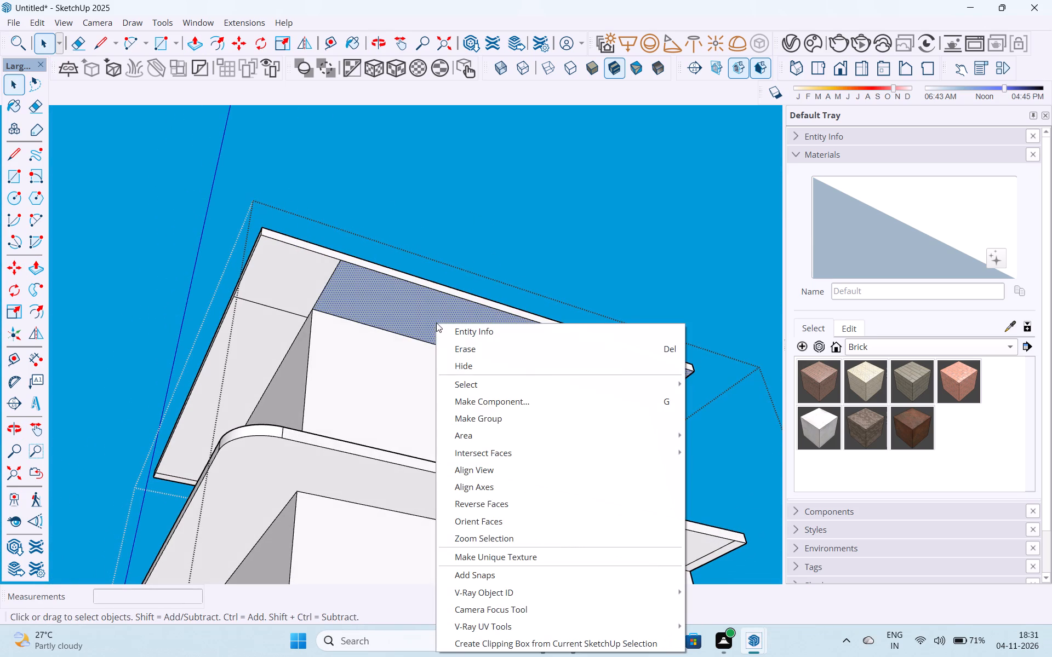
{"action": "left_click", "coordinate": [505, 508]}
Erase the dividing edges at the front corner of the roof overhang's underside to merge its faces.
{"action": "key", "text": "e"}
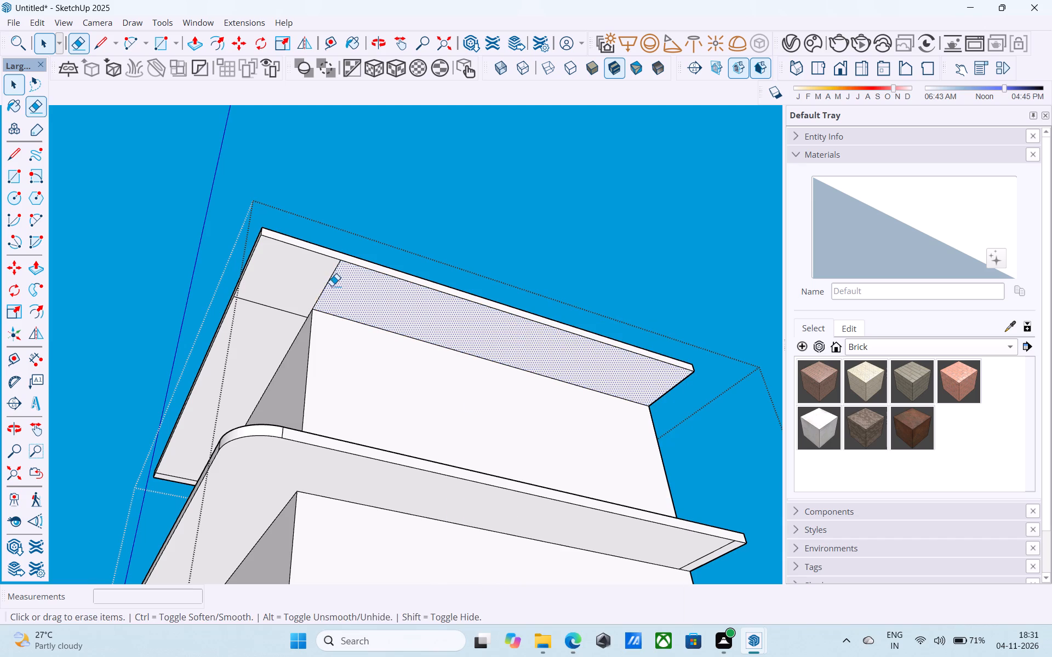
{"action": "scroll", "coordinate": [331, 286], "scroll_direction": "up", "scroll_amount": 4}
{"action": "left_click_drag", "start_coordinate": [329, 286], "coordinate": [313, 282]}
{"action": "left_click_drag", "start_coordinate": [279, 310], "coordinate": [265, 332]}
Examine the whole tower from the roof overhang down to the plinth.
{"action": "scroll", "coordinate": [543, 373], "scroll_direction": "down", "scroll_amount": 6}
{"action": "middle_click_drag", "start_coordinate": [544, 374], "coordinate": [427, 412]}
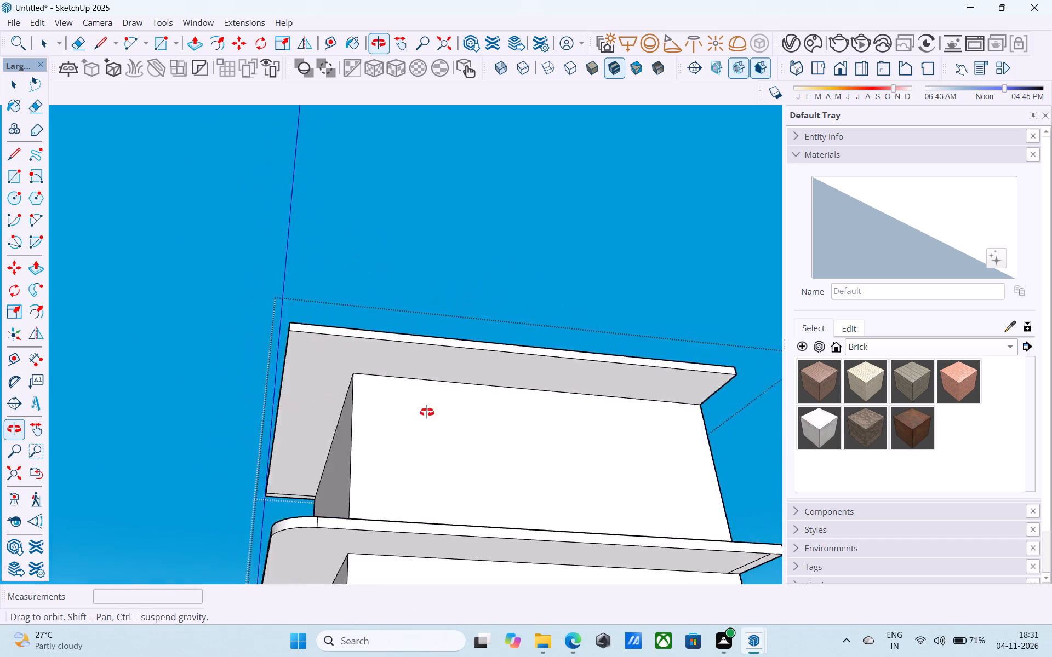
{"action": "middle_click_drag", "start_coordinate": [427, 412], "coordinate": [571, 368]}
{"action": "scroll", "coordinate": [571, 368], "scroll_direction": "down", "scroll_amount": 5}
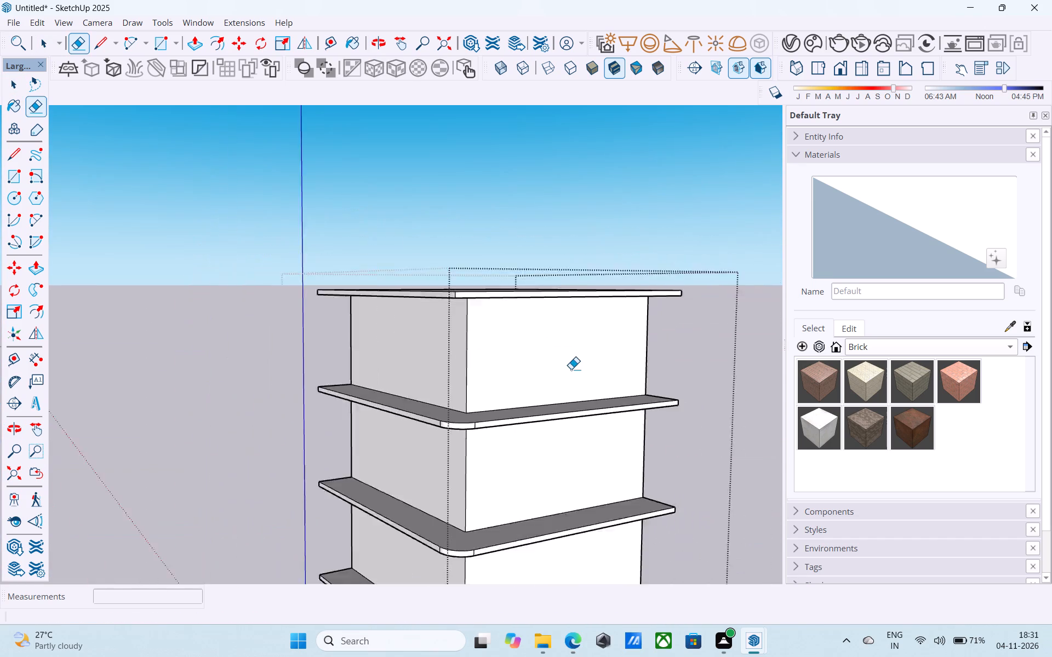
{"action": "scroll", "coordinate": [571, 369], "scroll_direction": "down", "scroll_amount": 2}
{"action": "middle_click_drag", "start_coordinate": [570, 409], "coordinate": [510, 201], "text": "shift"}
{"action": "scroll", "coordinate": [510, 200], "scroll_direction": "down", "scroll_amount": 3}
{"action": "scroll", "coordinate": [510, 208], "scroll_direction": "up", "scroll_amount": 1}
{"action": "scroll", "coordinate": [510, 210], "scroll_direction": "down", "scroll_amount": 2}
{"action": "middle_click_drag", "start_coordinate": [512, 214], "coordinate": [508, 253]}
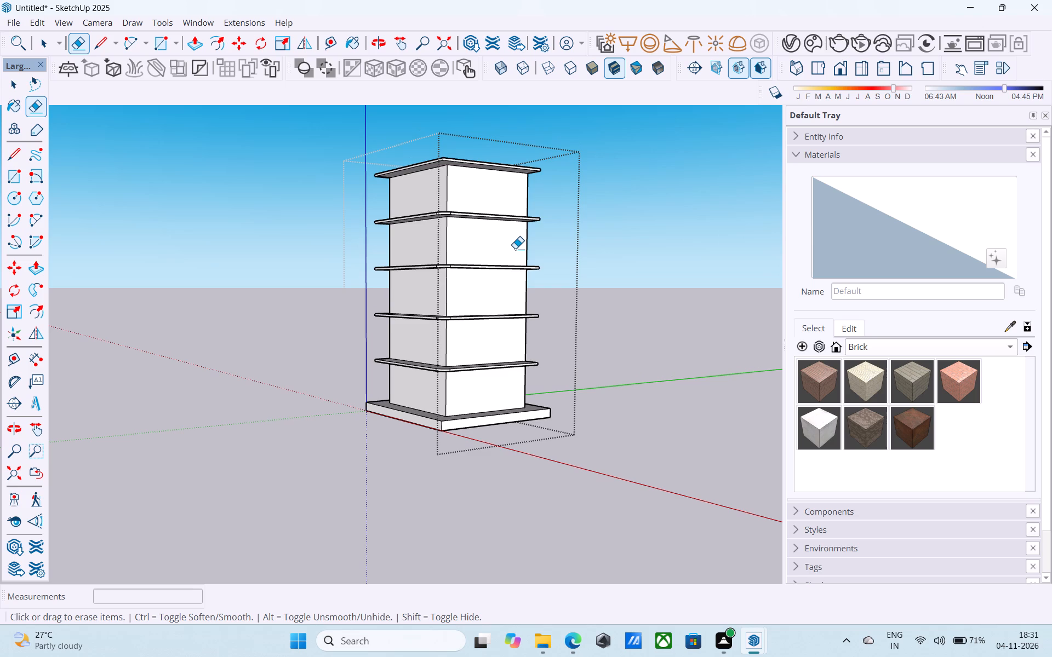
Save the model in the Downloads folder under the name "i pro 99f".
{"action": "key", "text": "ctrl+s"}
{"action": "key", "text": "space"}
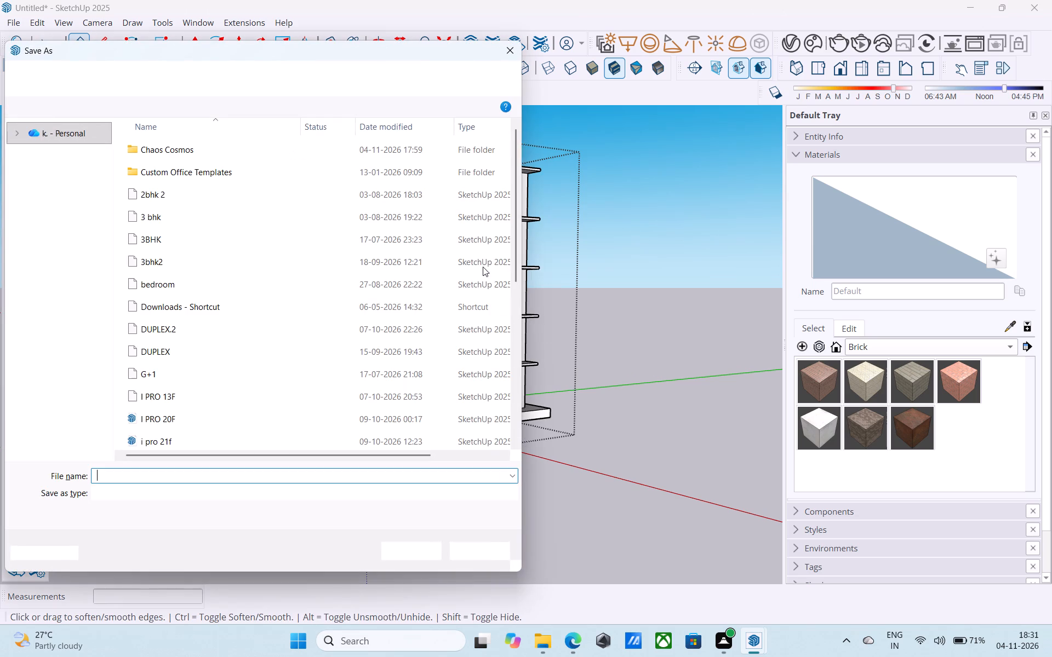
{"action": "left_click", "coordinate": [28, 216]}
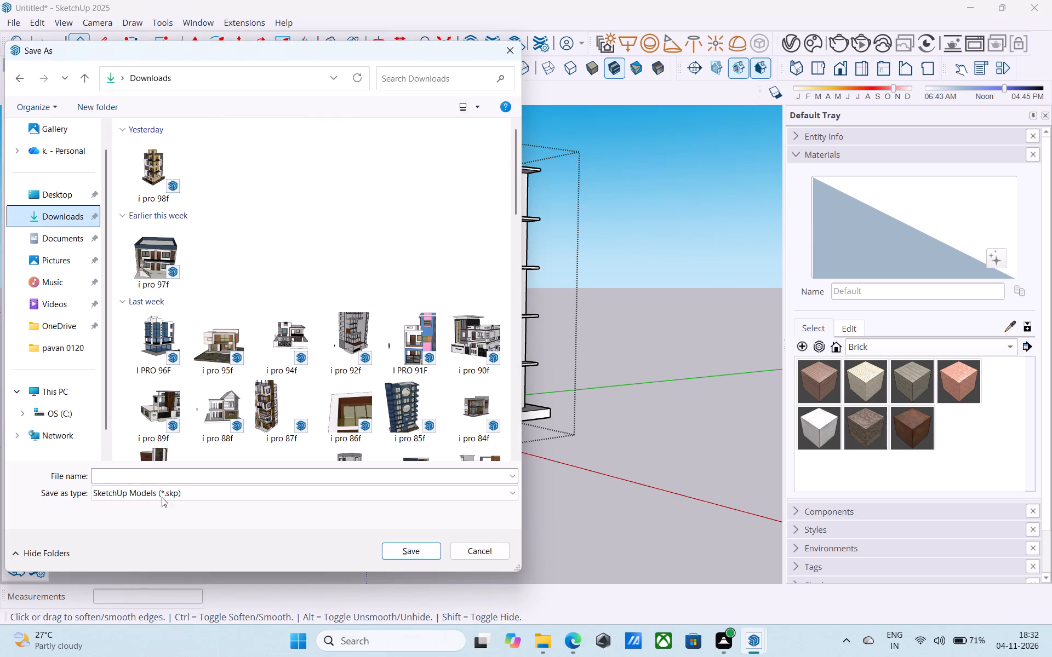
{"action": "left_click", "coordinate": [143, 464]}
{"action": "left_click", "coordinate": [147, 472]}
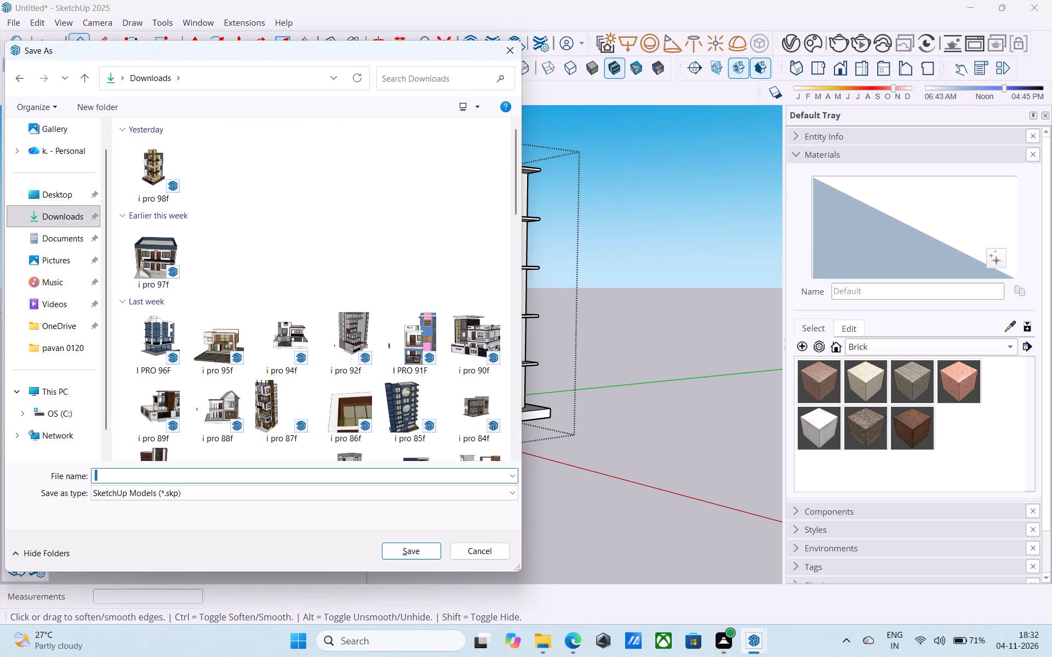
{"action": "type", "text": "i pro"}
{"action": "key", "text": "space"}
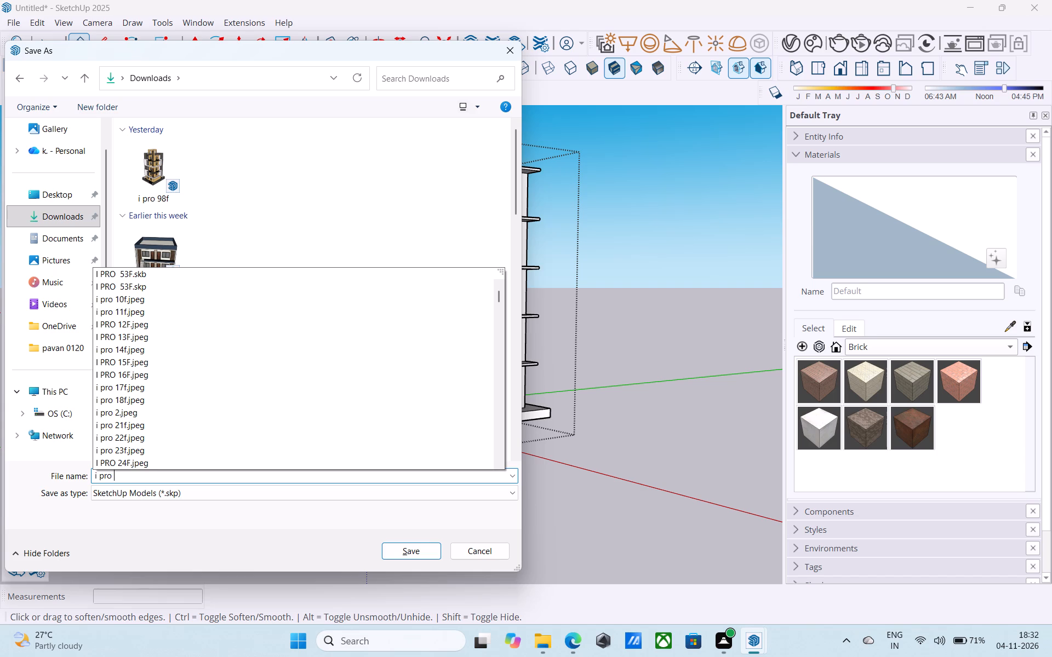
{"action": "type", "text": "99"}
{"action": "key", "text": "f"}
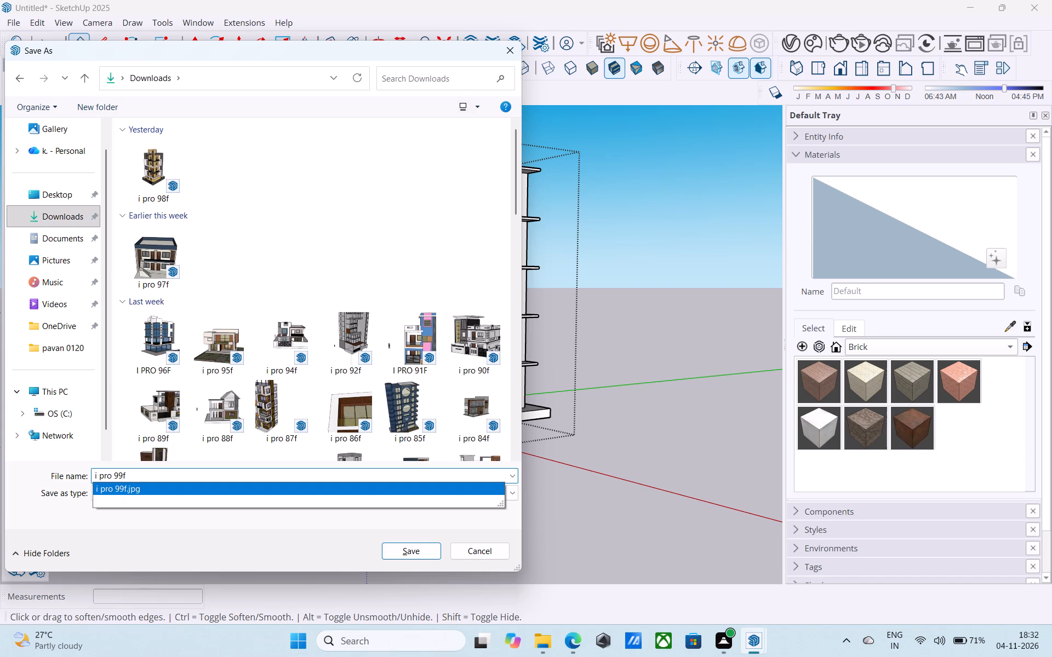
{"action": "double_click", "coordinate": [415, 550]}
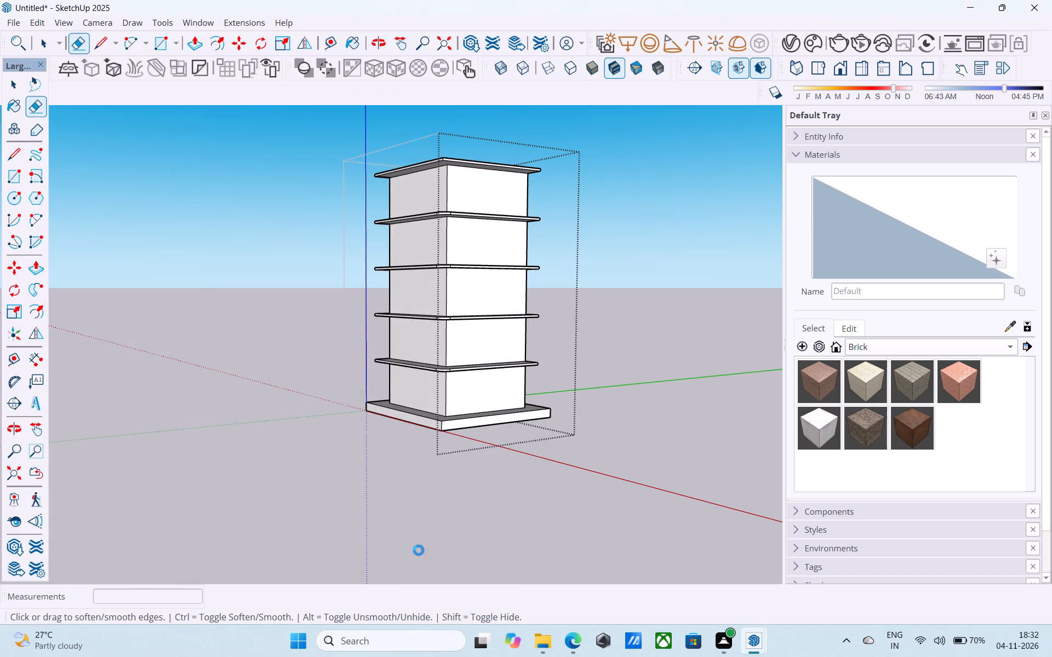
Save the model again under its existing name.
{"action": "scroll", "coordinate": [438, 516], "scroll_direction": "down", "scroll_amount": 5}
{"action": "middle_click_drag", "start_coordinate": [438, 516], "coordinate": [501, 626]}
{"action": "key", "text": "space"}
{"action": "scroll", "coordinate": [503, 396], "scroll_direction": "up", "scroll_amount": 5}
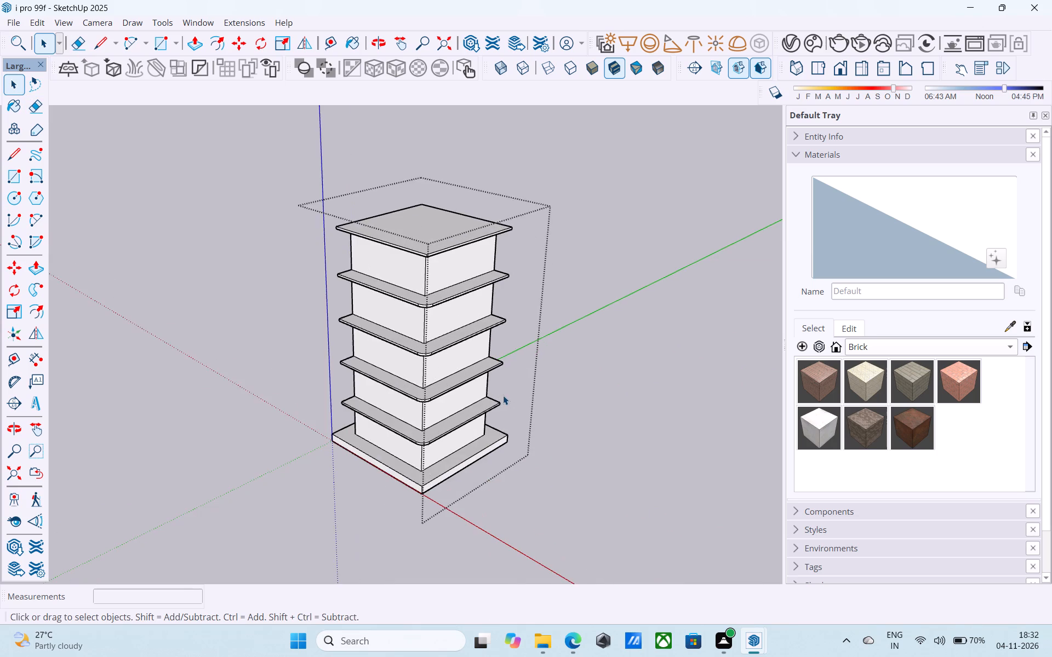
{"action": "middle_click_drag", "start_coordinate": [496, 407], "coordinate": [471, 417], "text": "shift"}
{"action": "key", "text": "ctrl+s"}
{"action": "scroll", "coordinate": [453, 428], "scroll_direction": "up", "scroll_amount": 5}
{"action": "key", "text": "space"}
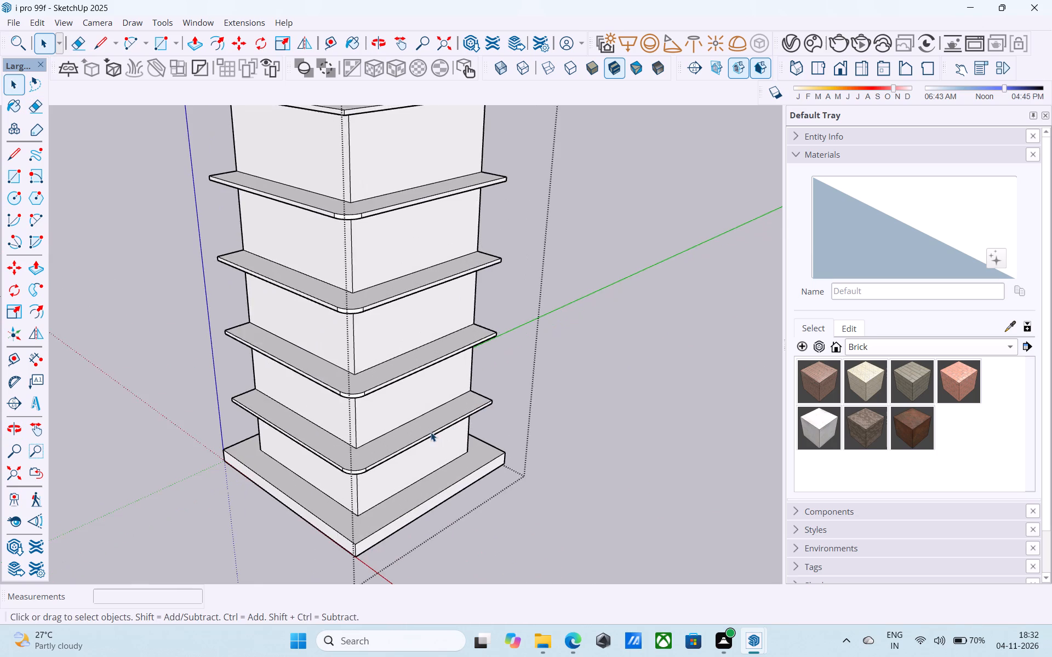
{"action": "scroll", "coordinate": [430, 432], "scroll_direction": "down", "scroll_amount": 5}
{"action": "middle_click_drag", "start_coordinate": [430, 432], "coordinate": [428, 440]}
{"action": "key", "text": "ctrl+s"}
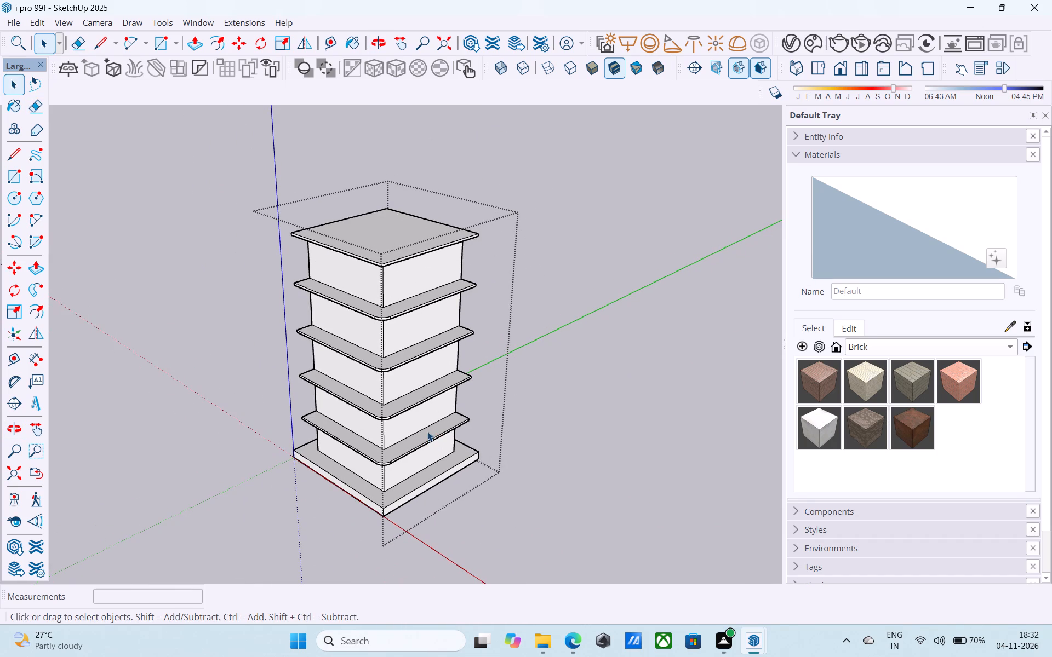
Examine the building's walls, slab projections, plinth and roof slab edges from several angles.
{"action": "middle_click_drag", "start_coordinate": [427, 431], "coordinate": [447, 397]}
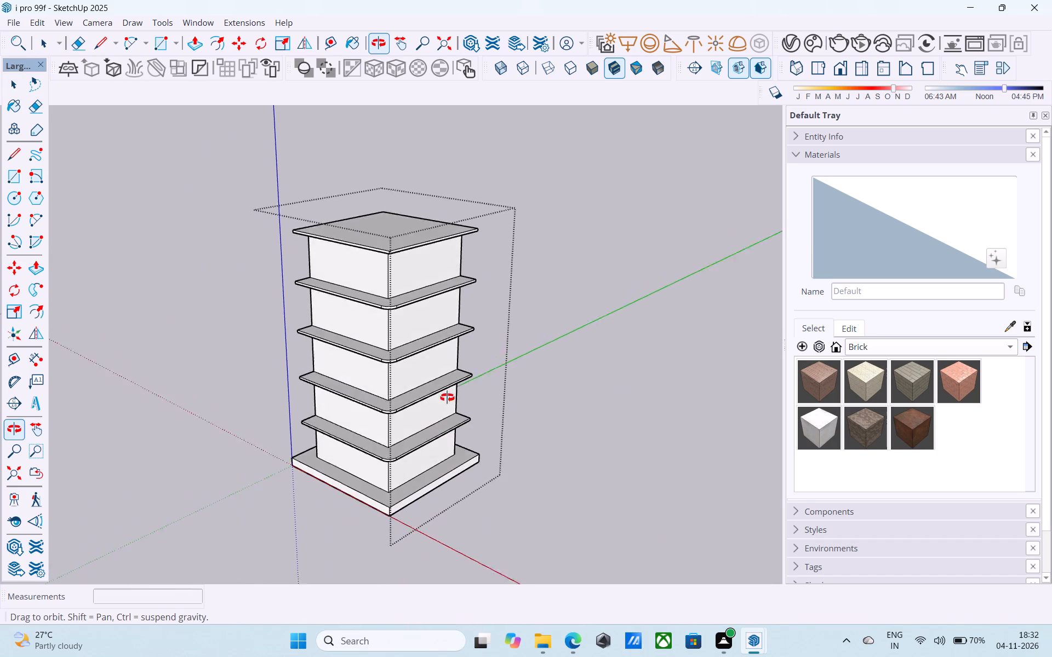
{"action": "middle_click_drag", "start_coordinate": [447, 397], "coordinate": [365, 327]}
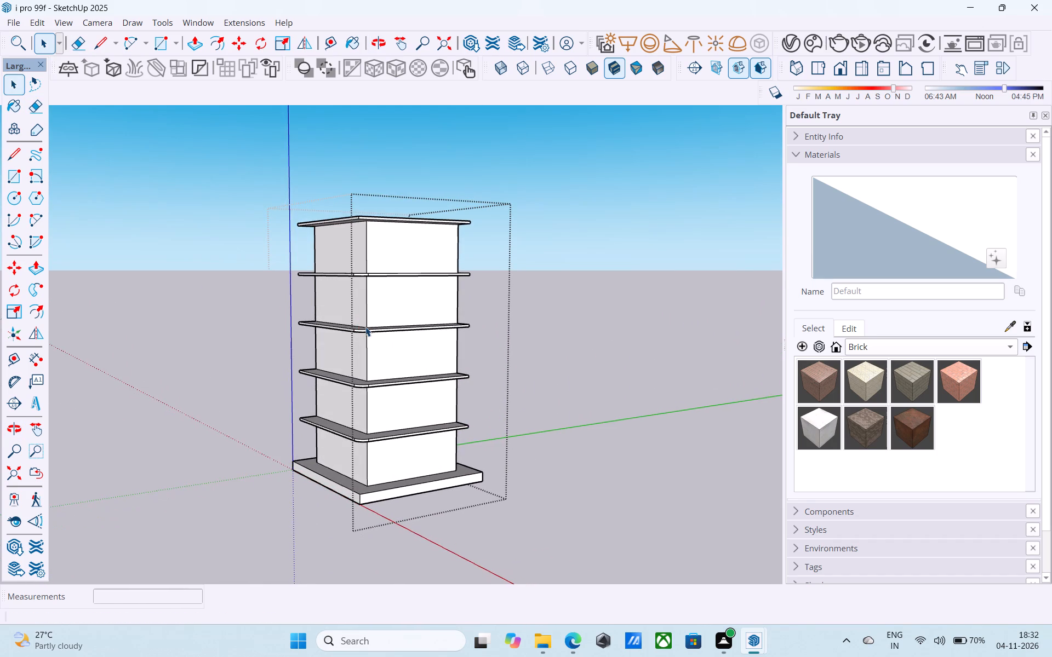
{"action": "scroll", "coordinate": [365, 327], "scroll_direction": "down", "scroll_amount": 2}
{"action": "middle_click_drag", "start_coordinate": [367, 327], "coordinate": [360, 323]}
{"action": "middle_click_drag", "start_coordinate": [395, 354], "coordinate": [404, 389]}
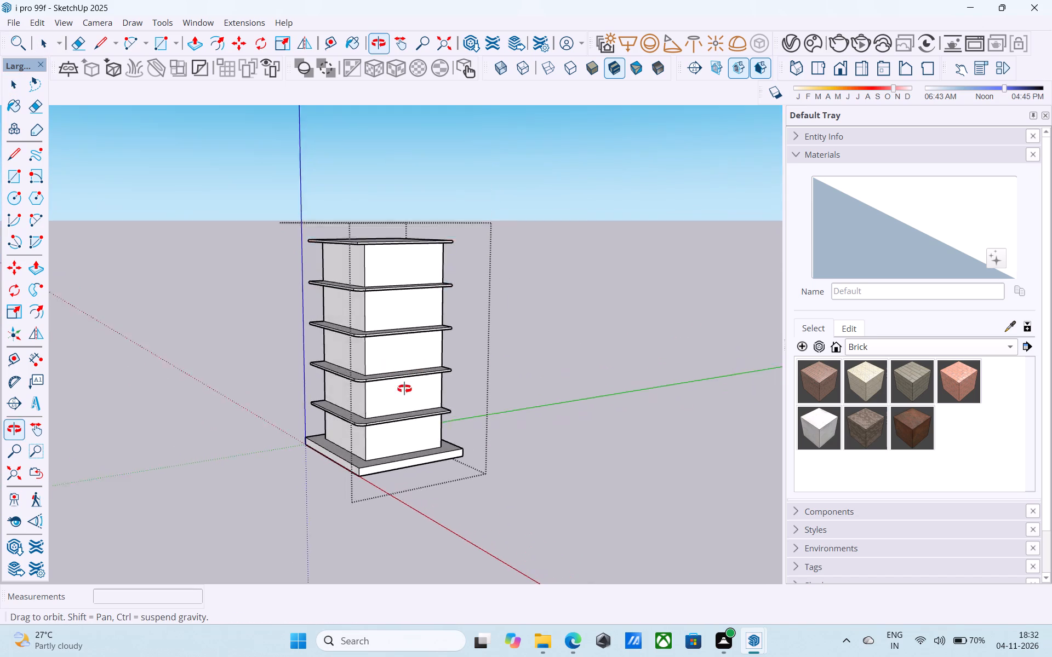
{"action": "middle_click_drag", "start_coordinate": [404, 389], "coordinate": [422, 409]}
{"action": "scroll", "coordinate": [458, 443], "scroll_direction": "up", "scroll_amount": 7}
{"action": "middle_click_drag", "start_coordinate": [424, 459], "coordinate": [438, 520]}
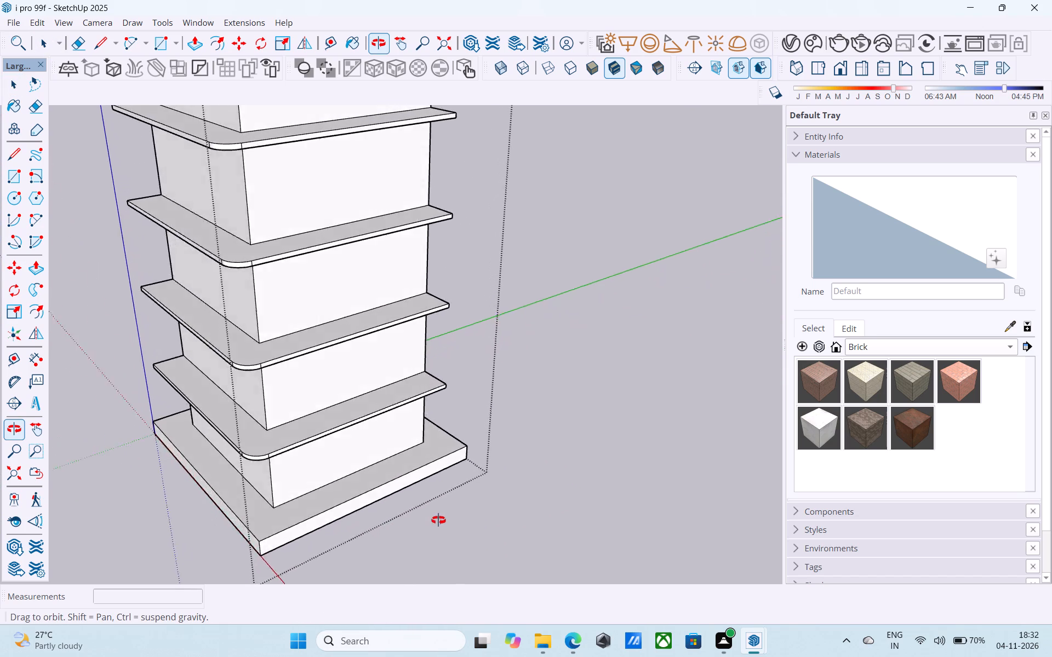
{"action": "middle_click_drag", "start_coordinate": [438, 520], "coordinate": [471, 582]}
{"action": "scroll", "coordinate": [471, 582], "scroll_direction": "down", "scroll_amount": 2}
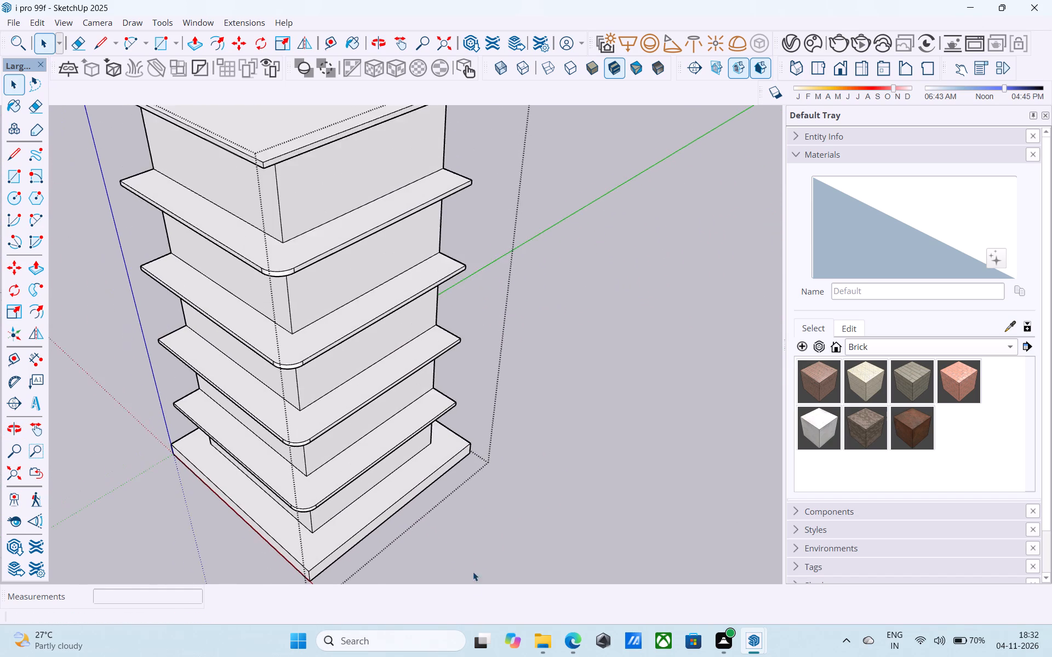
{"action": "scroll", "coordinate": [473, 572], "scroll_direction": "down", "scroll_amount": 3}
{"action": "middle_click_drag", "start_coordinate": [475, 547], "coordinate": [450, 556]}
{"action": "scroll", "coordinate": [455, 228], "scroll_direction": "up", "scroll_amount": 7}
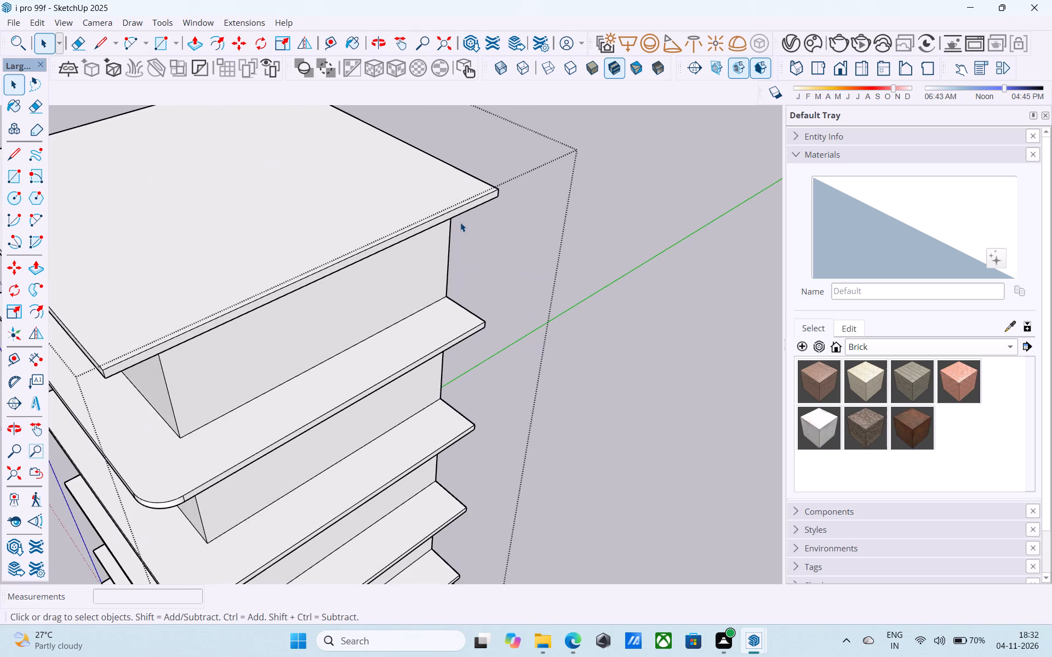
{"action": "scroll", "coordinate": [460, 222], "scroll_direction": "down", "scroll_amount": 6}
{"action": "middle_click_drag", "start_coordinate": [460, 222], "coordinate": [439, 221]}
{"action": "scroll", "coordinate": [466, 221], "scroll_direction": "up", "scroll_amount": 5}
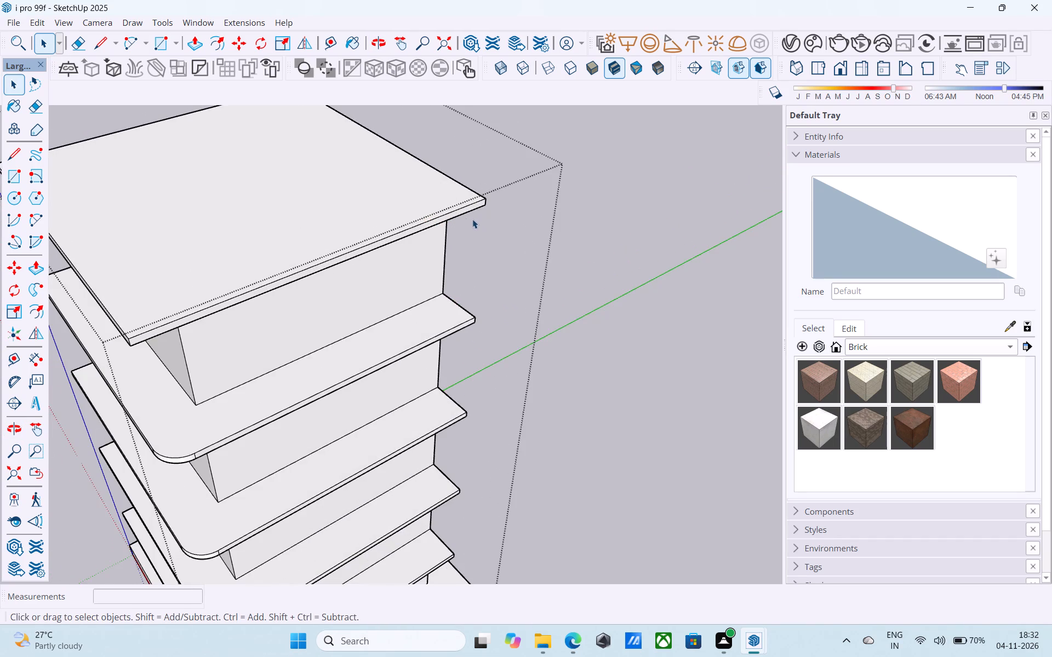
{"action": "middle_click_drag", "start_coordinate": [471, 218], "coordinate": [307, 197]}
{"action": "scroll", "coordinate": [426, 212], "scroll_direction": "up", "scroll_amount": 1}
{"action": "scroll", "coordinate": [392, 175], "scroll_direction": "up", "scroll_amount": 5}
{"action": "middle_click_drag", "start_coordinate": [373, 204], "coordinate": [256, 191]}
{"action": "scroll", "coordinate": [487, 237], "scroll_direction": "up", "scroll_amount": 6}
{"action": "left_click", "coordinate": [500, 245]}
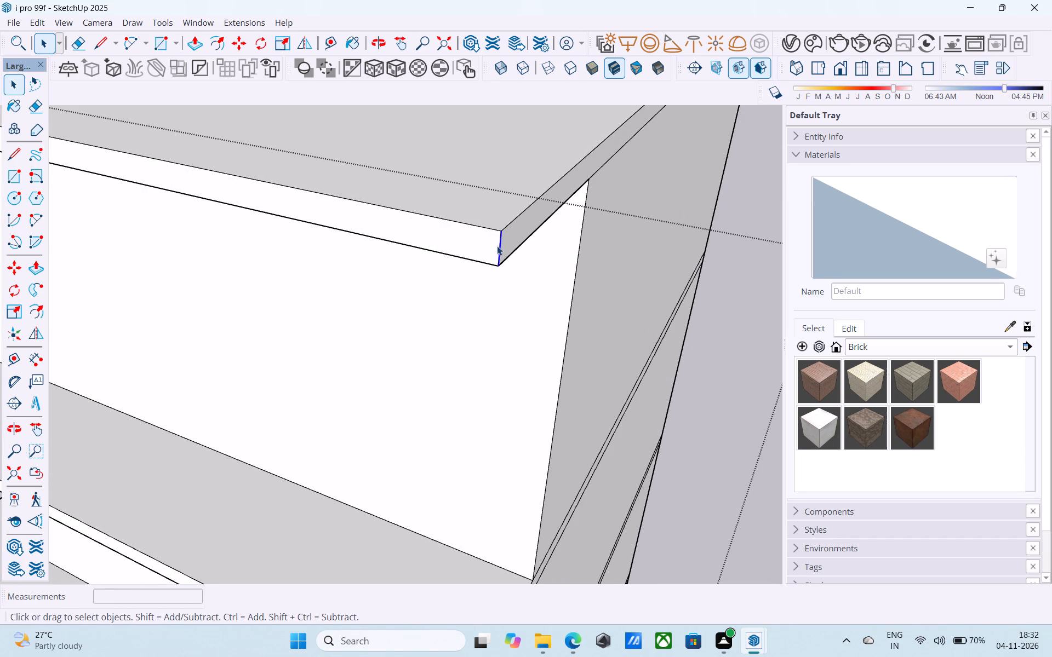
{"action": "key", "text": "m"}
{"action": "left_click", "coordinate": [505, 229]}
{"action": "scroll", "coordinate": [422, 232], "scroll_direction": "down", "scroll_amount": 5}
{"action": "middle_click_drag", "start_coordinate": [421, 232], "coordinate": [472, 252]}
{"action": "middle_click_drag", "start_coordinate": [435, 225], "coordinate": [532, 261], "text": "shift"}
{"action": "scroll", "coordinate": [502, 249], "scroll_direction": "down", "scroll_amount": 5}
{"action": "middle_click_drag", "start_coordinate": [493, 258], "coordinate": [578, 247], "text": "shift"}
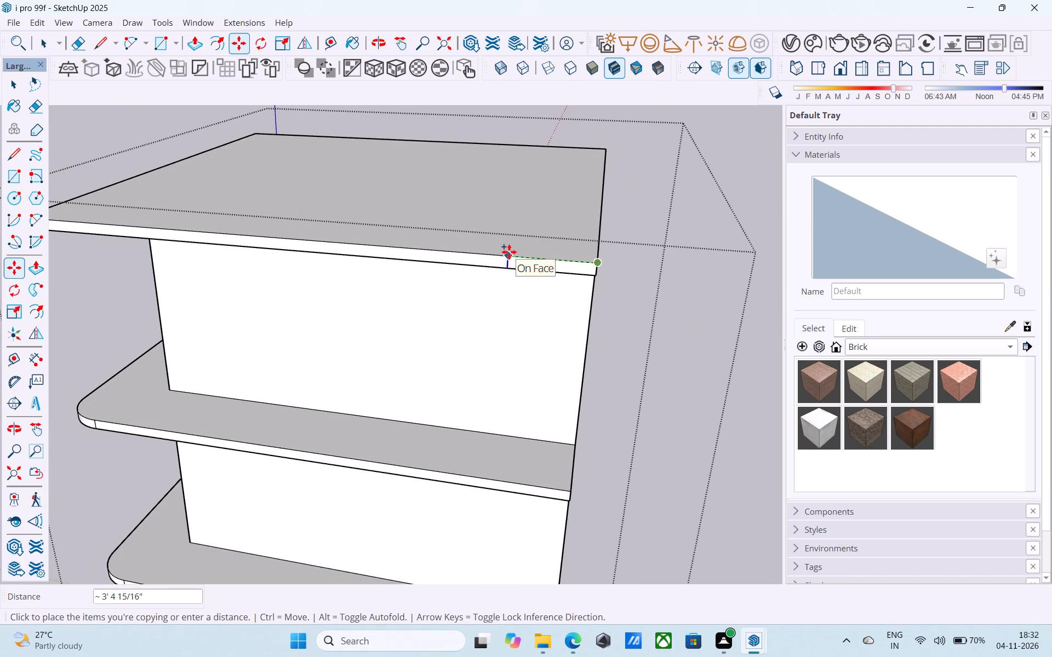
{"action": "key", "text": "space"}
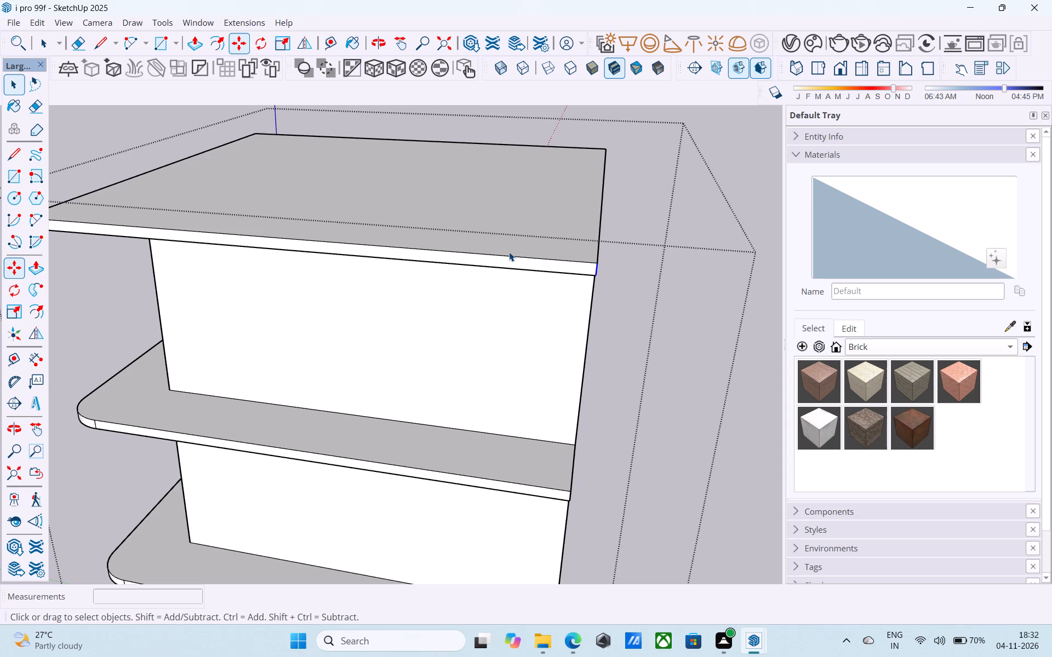
Examine the tower and the corner of its roof slab from several angles.
{"action": "scroll", "coordinate": [548, 223], "scroll_direction": "down", "scroll_amount": 10}
{"action": "middle_click_drag", "start_coordinate": [550, 217], "coordinate": [587, 96], "text": "shift"}
{"action": "middle_click_drag", "start_coordinate": [589, 116], "coordinate": [566, 155], "text": "shift"}
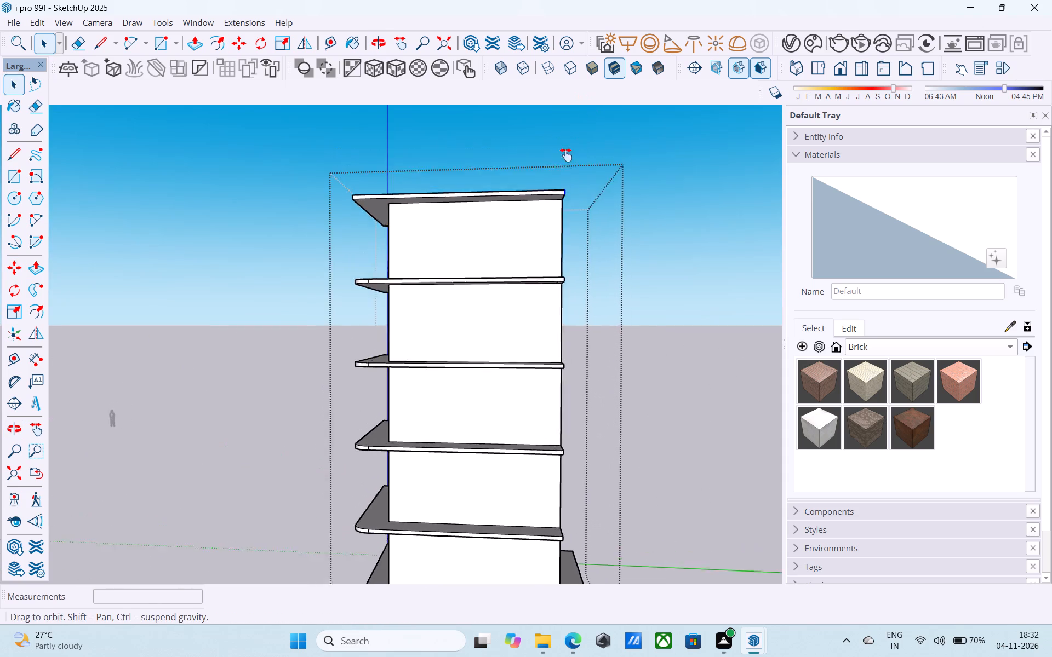
{"action": "middle_click_drag", "start_coordinate": [566, 155], "coordinate": [707, 260], "text": "shift"}
{"action": "scroll", "coordinate": [691, 301], "scroll_direction": "down", "scroll_amount": 1}
{"action": "middle_click_drag", "start_coordinate": [687, 298], "coordinate": [668, 273], "text": "shift"}
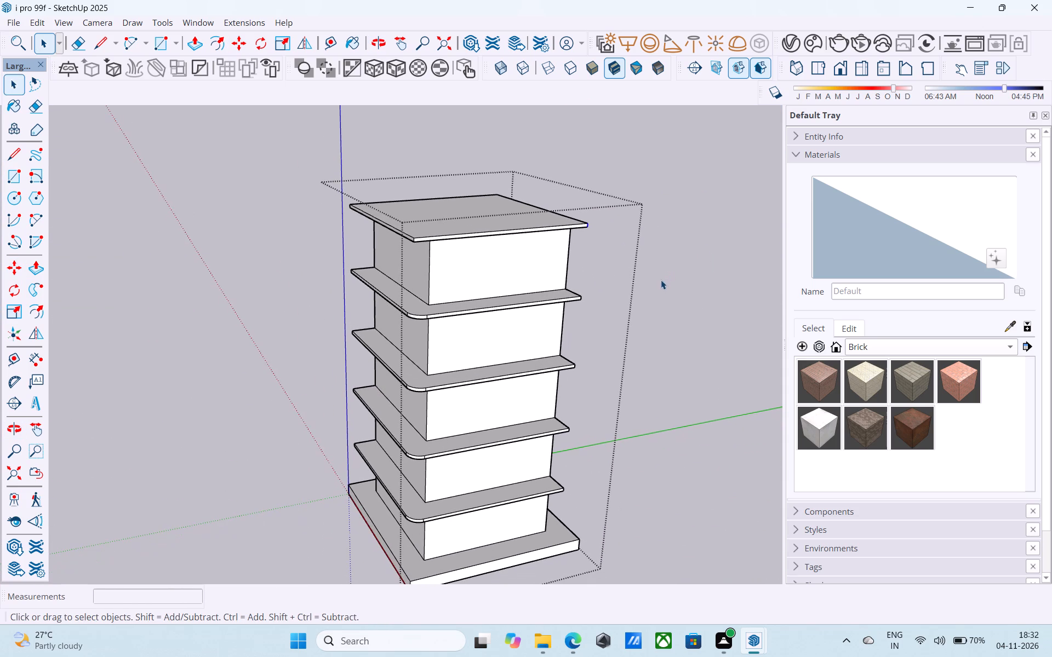
{"action": "scroll", "coordinate": [669, 273], "scroll_direction": "up", "scroll_amount": 6}
{"action": "scroll", "coordinate": [662, 278], "scroll_direction": "down", "scroll_amount": 5}
{"action": "middle_click_drag", "start_coordinate": [661, 279], "coordinate": [438, 264], "text": "shift"}
{"action": "scroll", "coordinate": [439, 258], "scroll_direction": "up", "scroll_amount": 4}
{"action": "scroll", "coordinate": [444, 256], "scroll_direction": "down", "scroll_amount": 1}
{"action": "scroll", "coordinate": [444, 256], "scroll_direction": "up", "scroll_amount": 3}
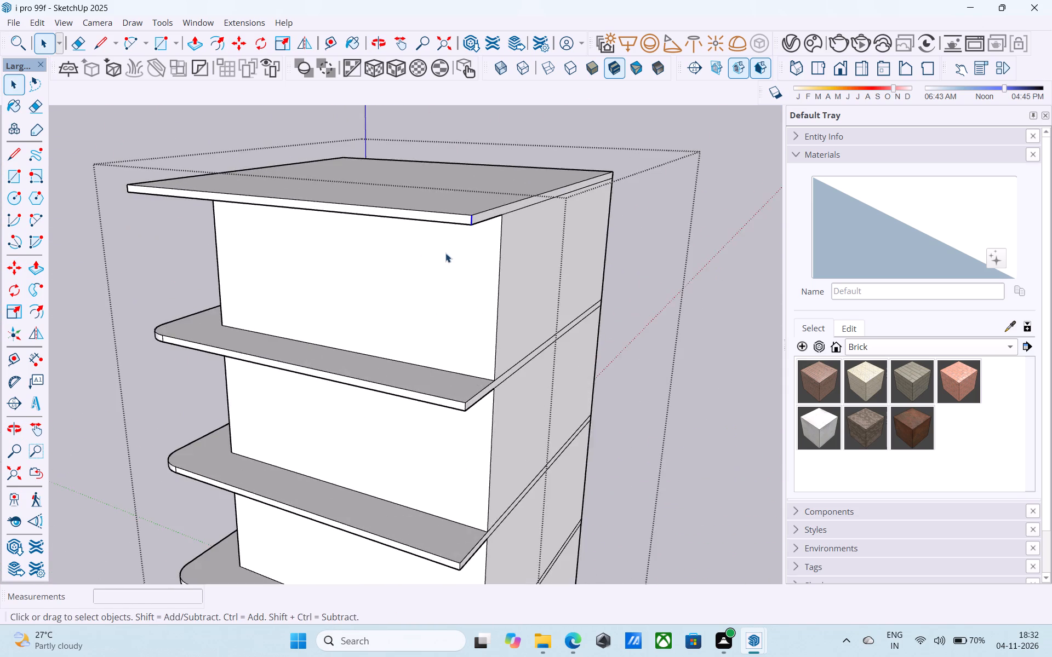
{"action": "scroll", "coordinate": [470, 234], "scroll_direction": "up", "scroll_amount": 5}
{"action": "scroll", "coordinate": [471, 213], "scroll_direction": "down", "scroll_amount": 5}
{"action": "middle_click_drag", "start_coordinate": [471, 213], "coordinate": [525, 274], "text": "shift"}
{"action": "scroll", "coordinate": [525, 275], "scroll_direction": "up", "scroll_amount": 6}
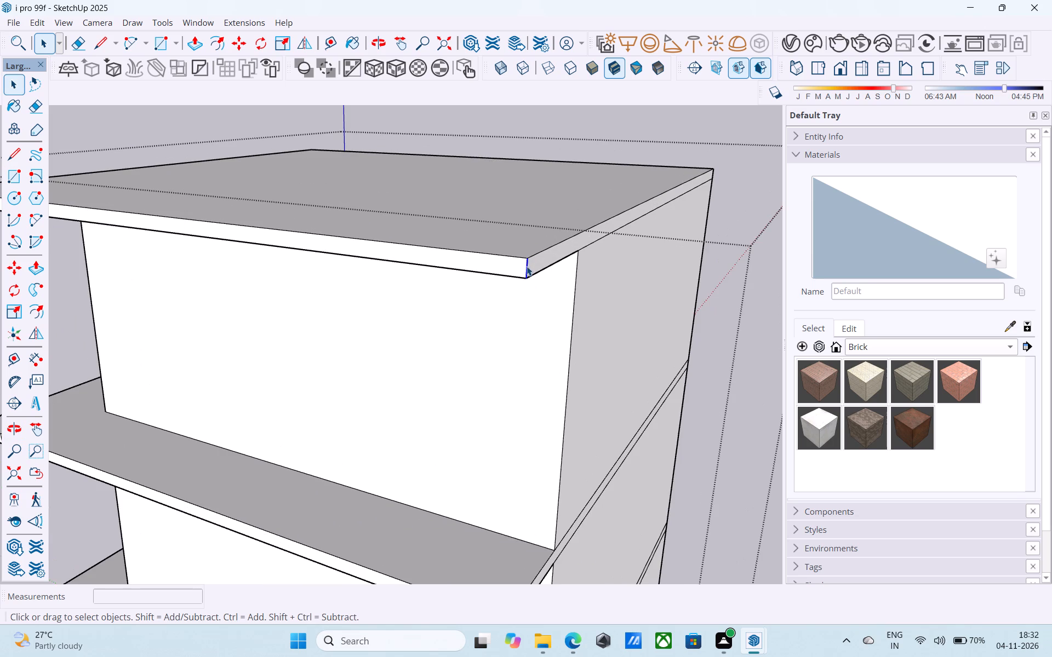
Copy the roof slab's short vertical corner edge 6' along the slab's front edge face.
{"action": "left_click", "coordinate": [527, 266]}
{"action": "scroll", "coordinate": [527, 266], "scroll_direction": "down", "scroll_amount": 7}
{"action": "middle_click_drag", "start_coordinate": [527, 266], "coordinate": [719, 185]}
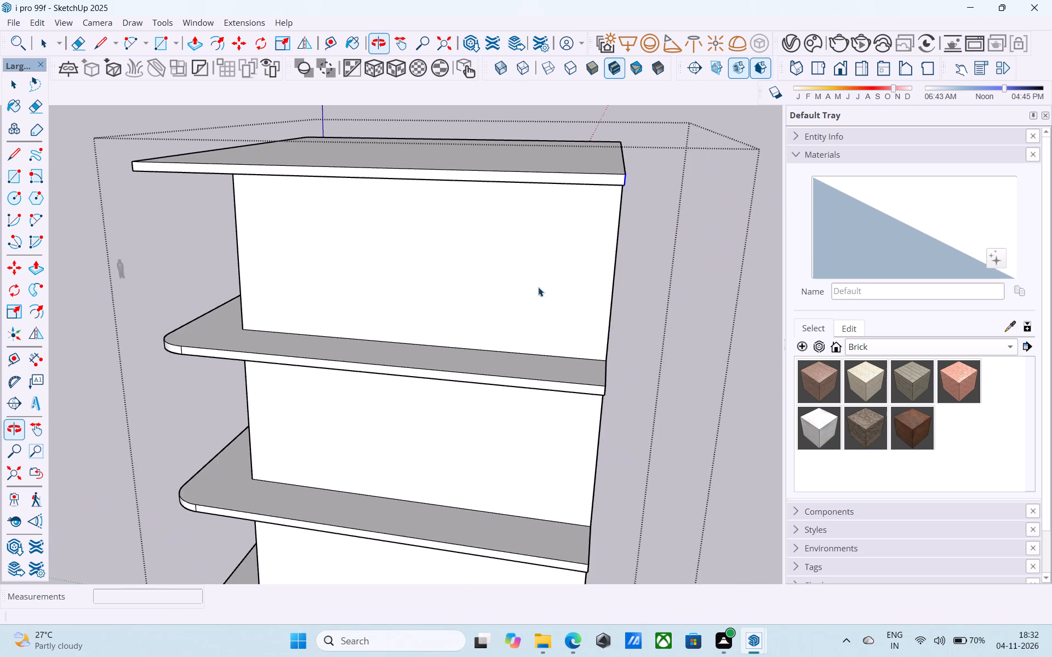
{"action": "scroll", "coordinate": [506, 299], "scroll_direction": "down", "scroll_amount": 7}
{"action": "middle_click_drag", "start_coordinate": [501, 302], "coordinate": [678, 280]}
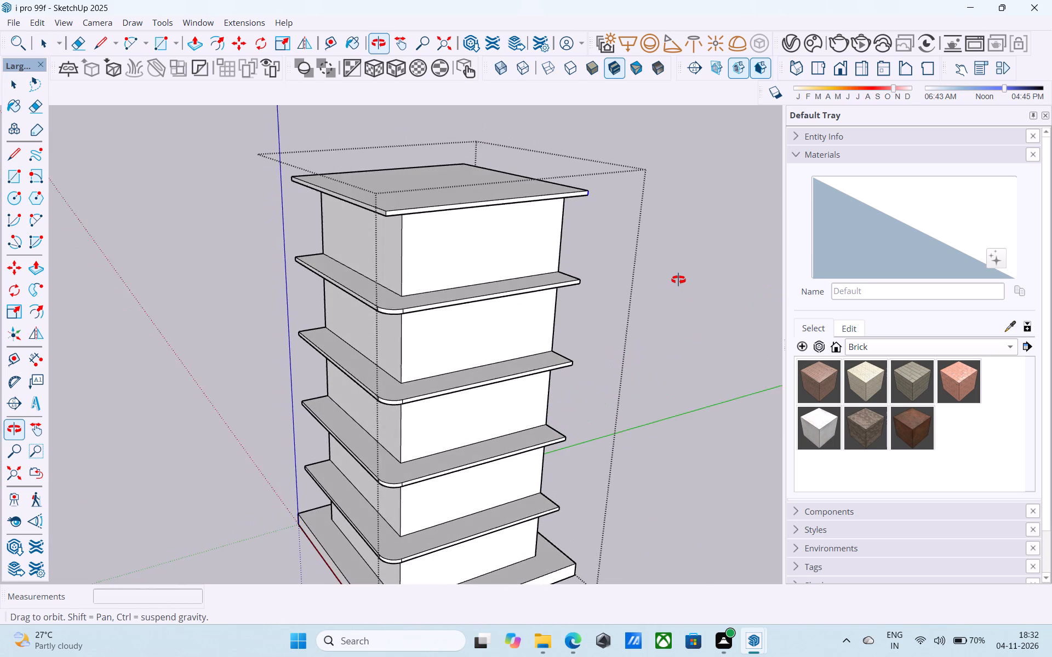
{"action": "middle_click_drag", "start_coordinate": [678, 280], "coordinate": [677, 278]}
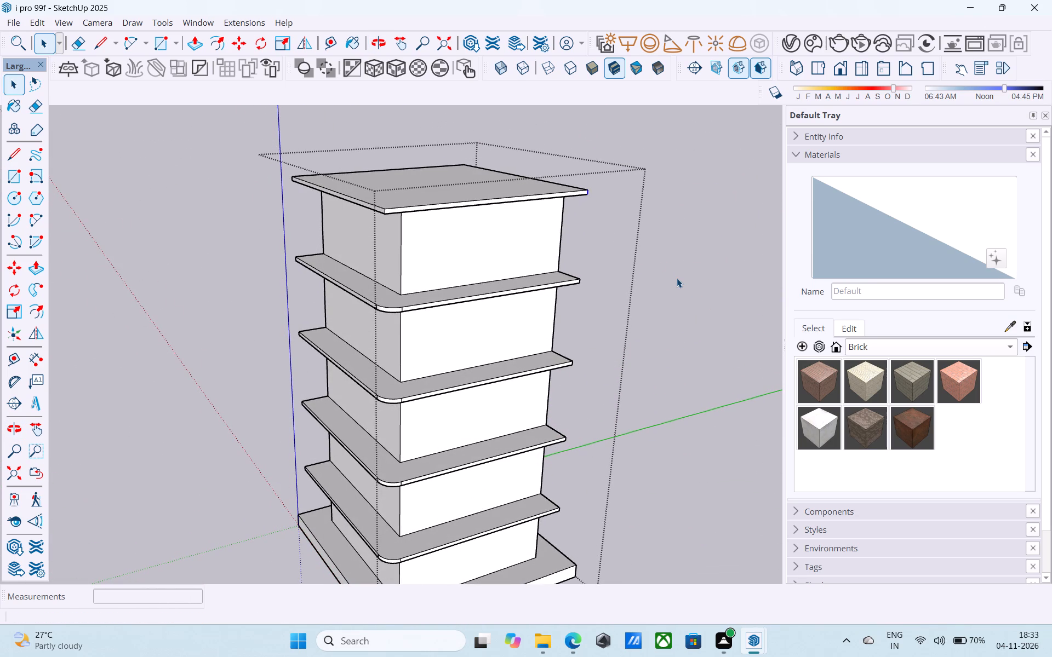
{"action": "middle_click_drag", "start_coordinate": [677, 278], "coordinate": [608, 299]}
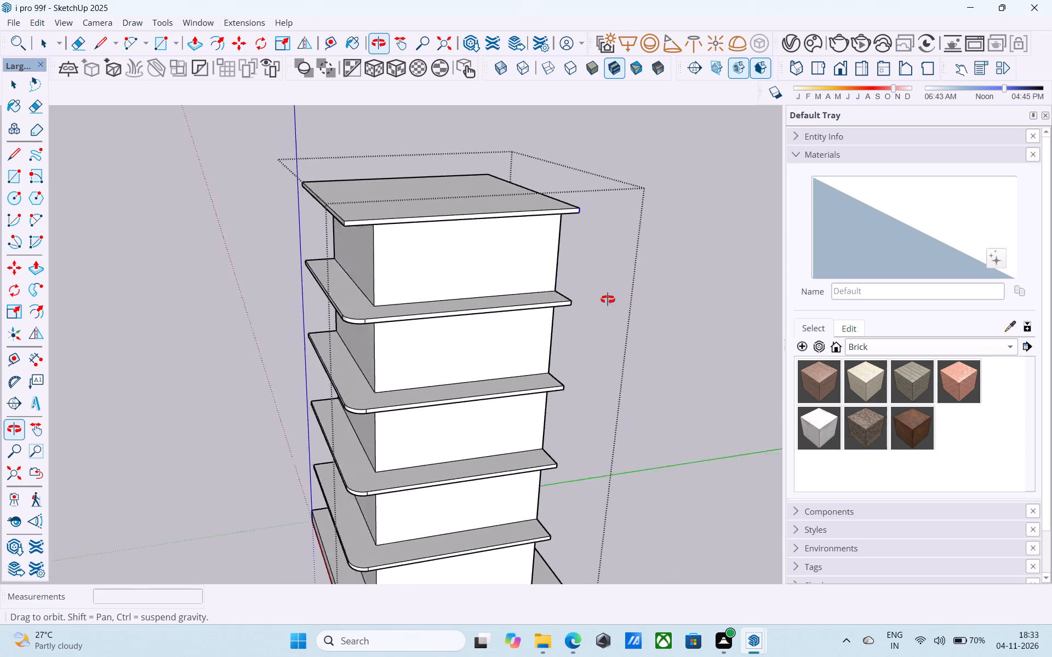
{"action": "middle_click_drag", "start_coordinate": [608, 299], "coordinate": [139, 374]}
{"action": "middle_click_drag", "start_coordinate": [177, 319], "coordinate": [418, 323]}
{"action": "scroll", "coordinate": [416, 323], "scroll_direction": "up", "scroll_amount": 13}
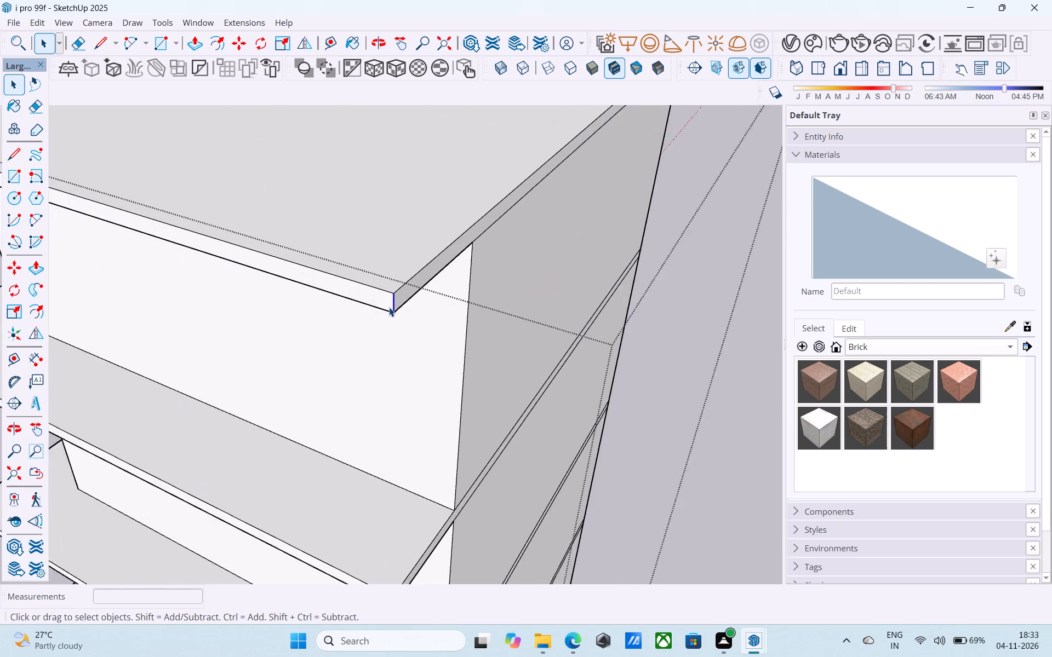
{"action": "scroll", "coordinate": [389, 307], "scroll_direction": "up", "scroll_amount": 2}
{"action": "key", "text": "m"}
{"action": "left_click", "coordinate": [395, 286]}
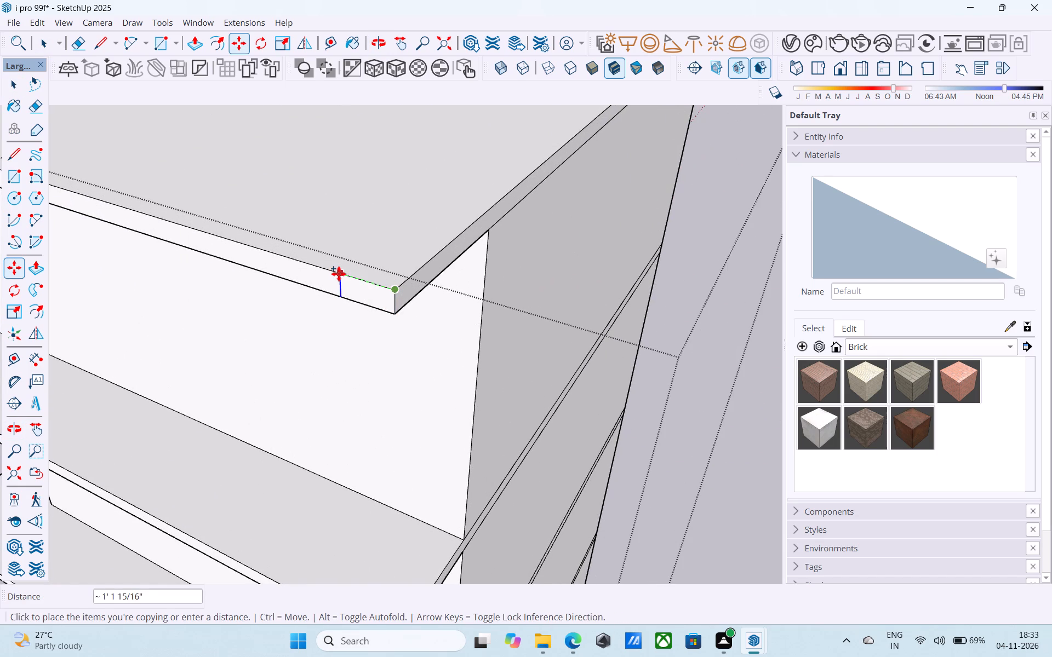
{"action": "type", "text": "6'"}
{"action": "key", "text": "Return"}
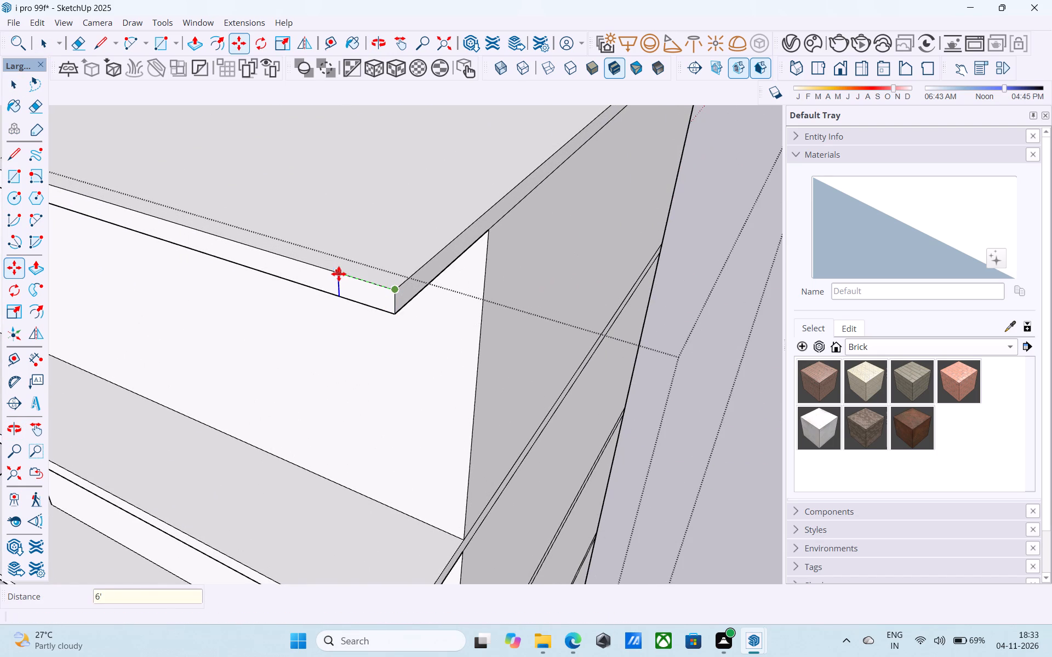
Push/Pull the roof slab's side edge face outward 4' on the side where it is flush with the wall.
{"action": "scroll", "coordinate": [339, 273], "scroll_direction": "down", "scroll_amount": 18}
{"action": "middle_click_drag", "start_coordinate": [337, 287], "coordinate": [540, 151]}
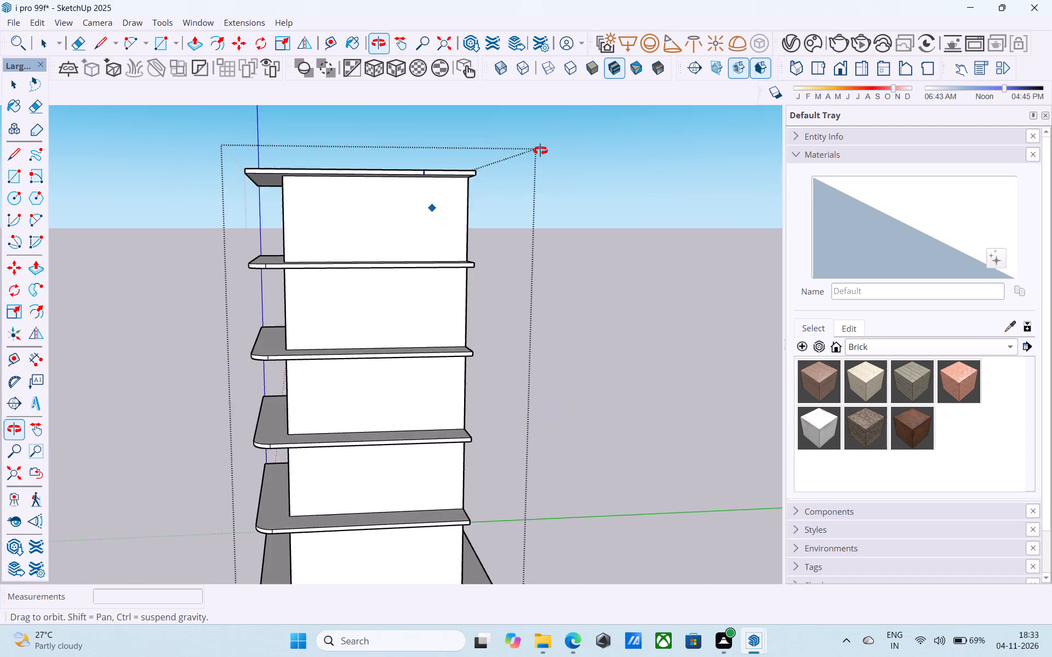
{"action": "middle_click_drag", "start_coordinate": [540, 151], "coordinate": [508, 156]}
{"action": "scroll", "coordinate": [506, 158], "scroll_direction": "down", "scroll_amount": 4}
{"action": "middle_click_drag", "start_coordinate": [506, 158], "coordinate": [494, 163]}
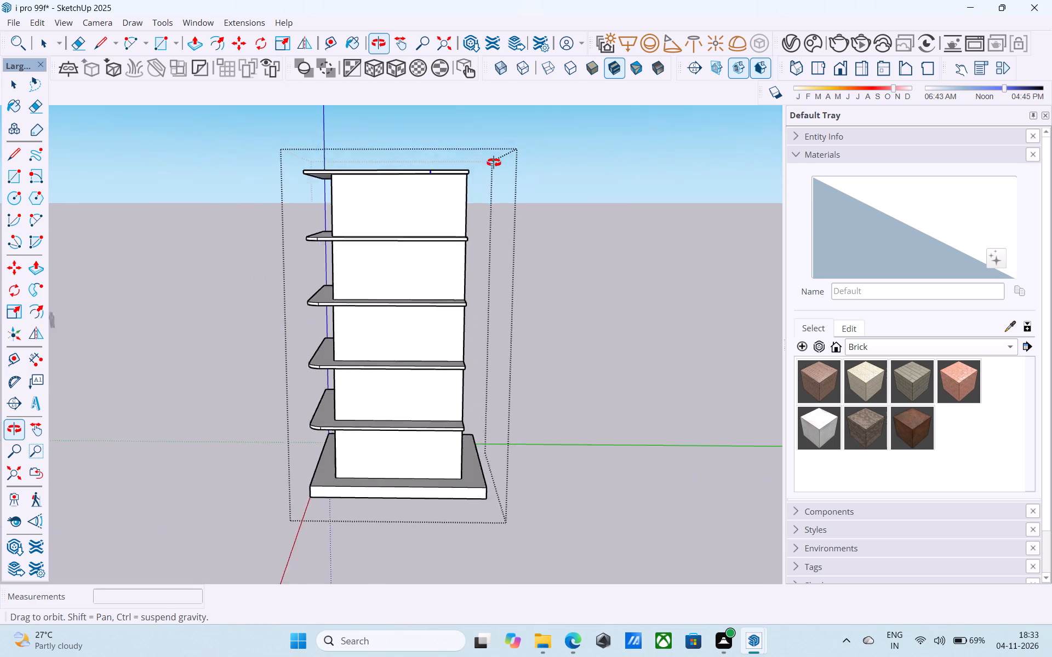
{"action": "middle_click_drag", "start_coordinate": [494, 163], "coordinate": [600, 197]}
{"action": "key", "text": "space"}
{"action": "scroll", "coordinate": [443, 216], "scroll_direction": "up", "scroll_amount": 5}
{"action": "middle_click_drag", "start_coordinate": [465, 191], "coordinate": [224, 226]}
{"action": "scroll", "coordinate": [399, 184], "scroll_direction": "up", "scroll_amount": 4}
{"action": "key", "text": "space"}
{"action": "scroll", "coordinate": [399, 184], "scroll_direction": "up", "scroll_amount": 1}
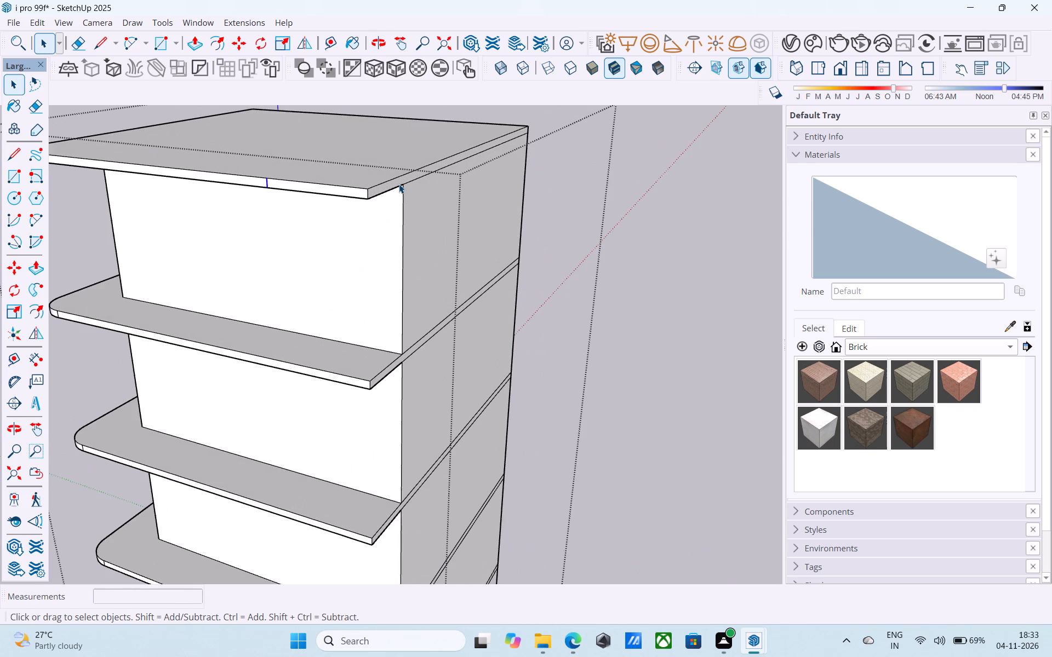
{"action": "left_click", "coordinate": [399, 184]}
{"action": "key", "text": "p"}
{"action": "left_click", "coordinate": [399, 184]}
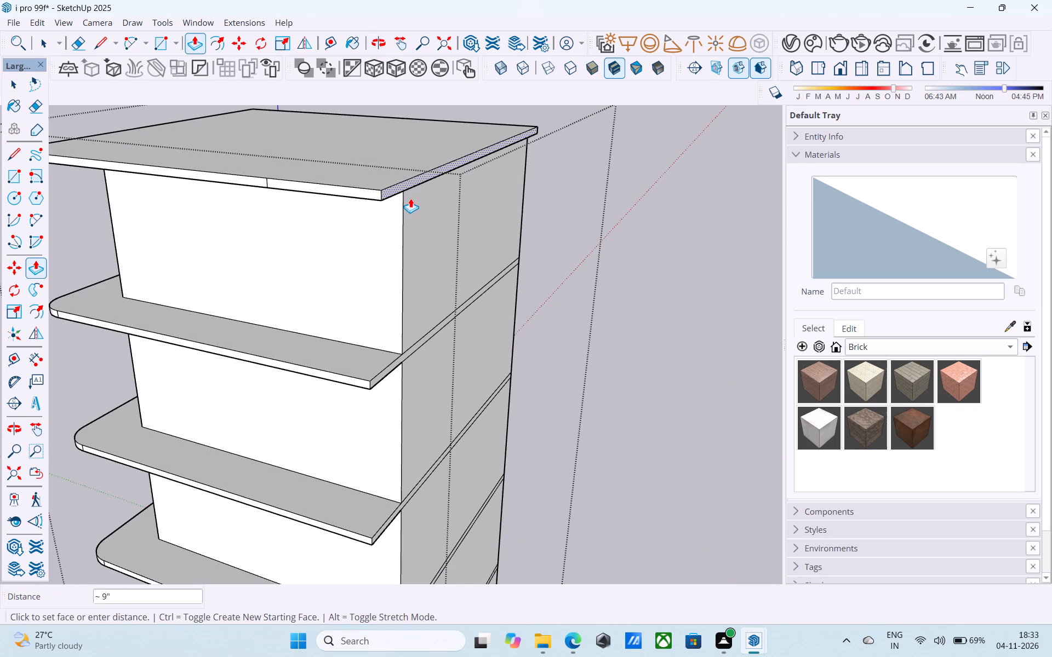
{"action": "type", "text": "4'"}
{"action": "key", "text": "Return"}
{"action": "key", "text": "space"}
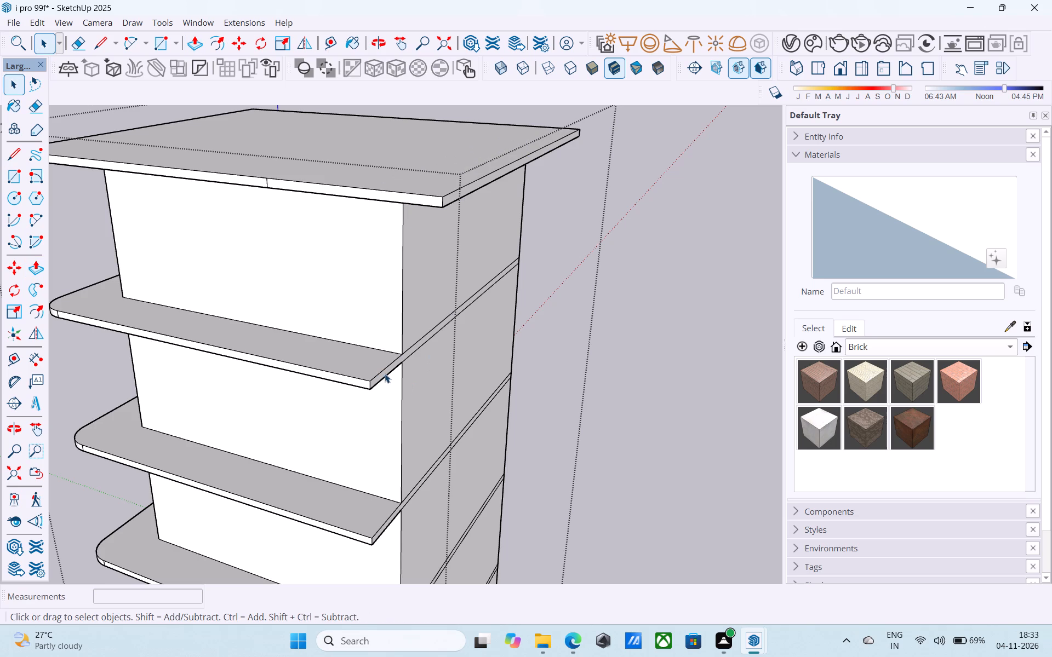
Extend the four floor slabs below the roof outward by the same 4' beyond that flush side wall.
{"action": "left_click", "coordinate": [385, 373]}
{"action": "scroll", "coordinate": [384, 374], "scroll_direction": "up", "scroll_amount": 5}
{"action": "type", "text": "[p"}
{"action": "double_click", "coordinate": [384, 374]}
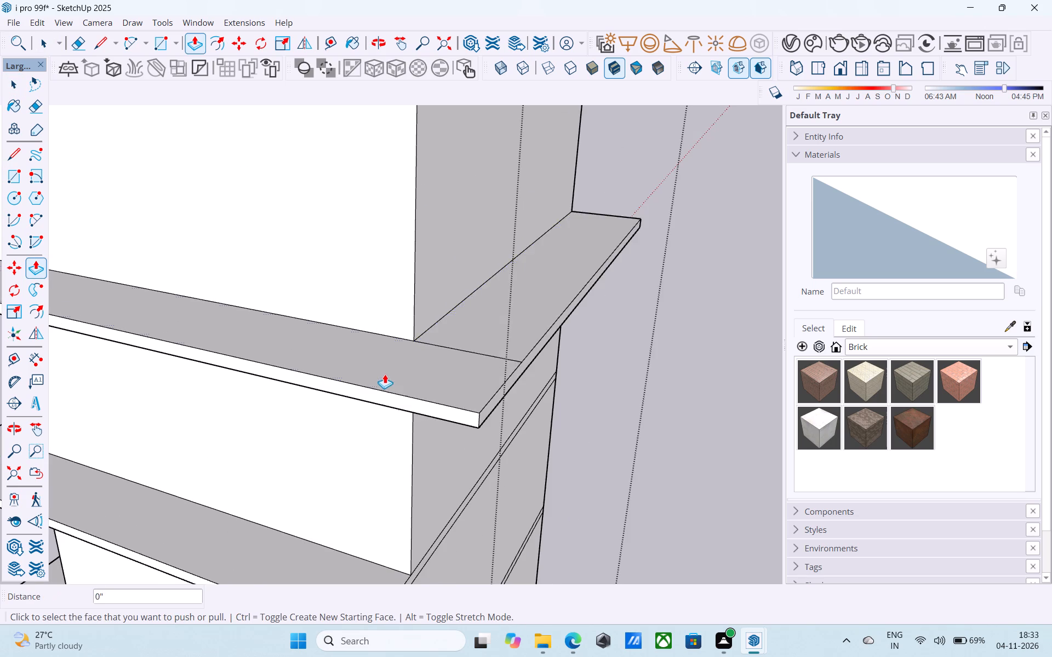
{"action": "scroll", "coordinate": [385, 374], "scroll_direction": "down", "scroll_amount": 6}
{"action": "middle_click_drag", "start_coordinate": [385, 374], "coordinate": [332, 128], "text": "shift"}
{"action": "scroll", "coordinate": [309, 258], "scroll_direction": "up", "scroll_amount": 9}
{"action": "double_click", "coordinate": [360, 356]}
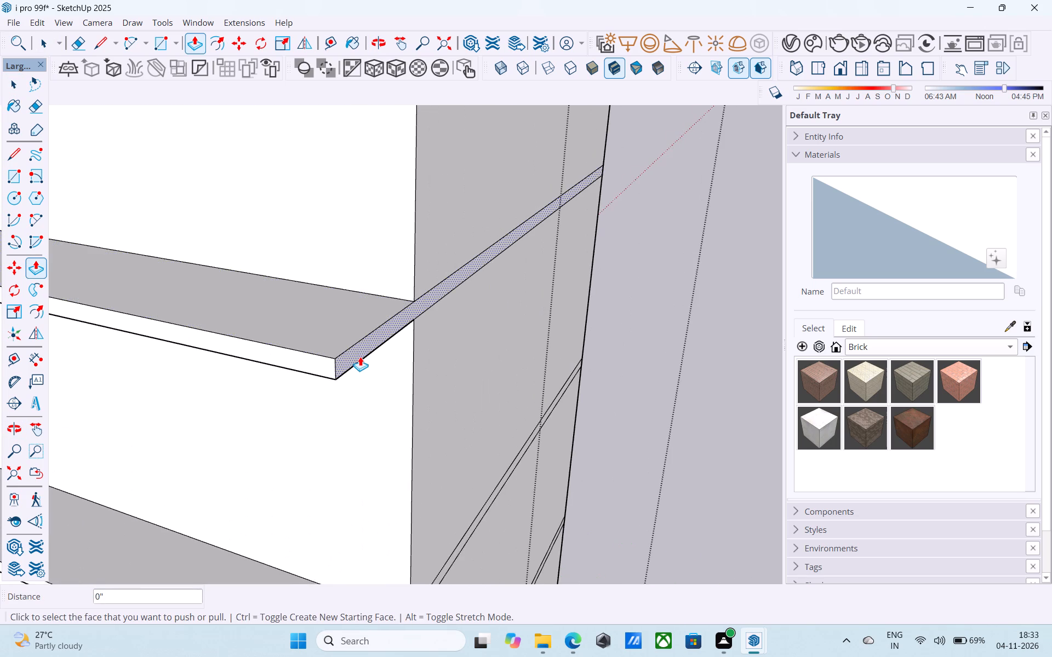
{"action": "scroll", "coordinate": [360, 356], "scroll_direction": "down", "scroll_amount": 7}
{"action": "middle_click_drag", "start_coordinate": [404, 431], "coordinate": [357, 126], "text": "shift"}
{"action": "scroll", "coordinate": [322, 208], "scroll_direction": "up", "scroll_amount": 9}
{"action": "double_click", "coordinate": [338, 235]}
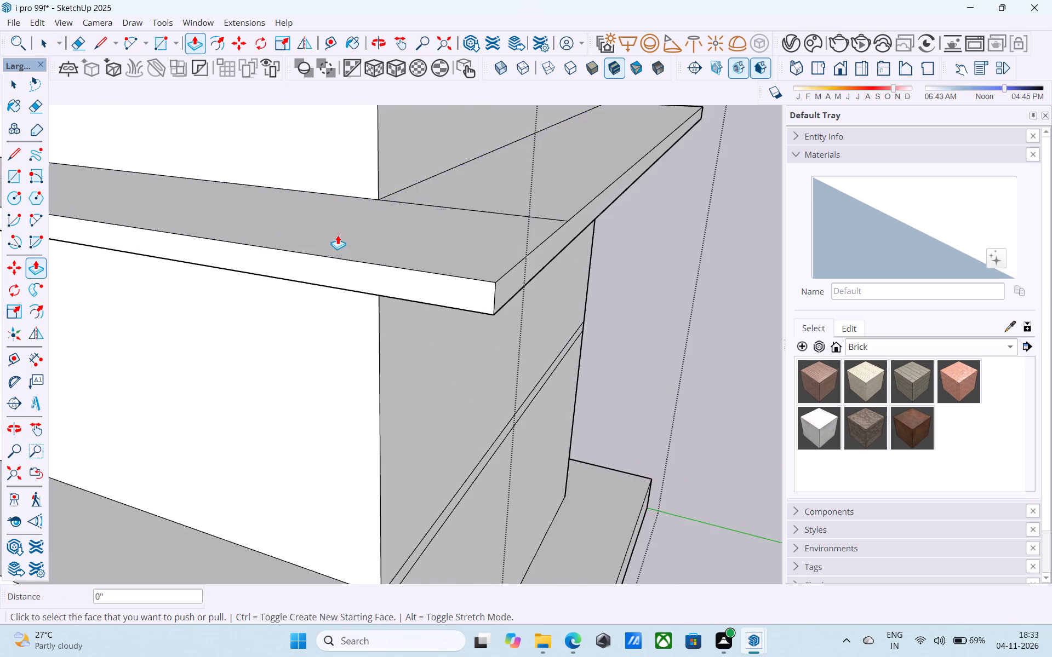
{"action": "scroll", "coordinate": [344, 221], "scroll_direction": "down", "scroll_amount": 6}
{"action": "middle_click_drag", "start_coordinate": [382, 420], "coordinate": [411, 264], "text": "shift"}
{"action": "scroll", "coordinate": [399, 290], "scroll_direction": "up", "scroll_amount": 6}
{"action": "double_click", "coordinate": [401, 325]}
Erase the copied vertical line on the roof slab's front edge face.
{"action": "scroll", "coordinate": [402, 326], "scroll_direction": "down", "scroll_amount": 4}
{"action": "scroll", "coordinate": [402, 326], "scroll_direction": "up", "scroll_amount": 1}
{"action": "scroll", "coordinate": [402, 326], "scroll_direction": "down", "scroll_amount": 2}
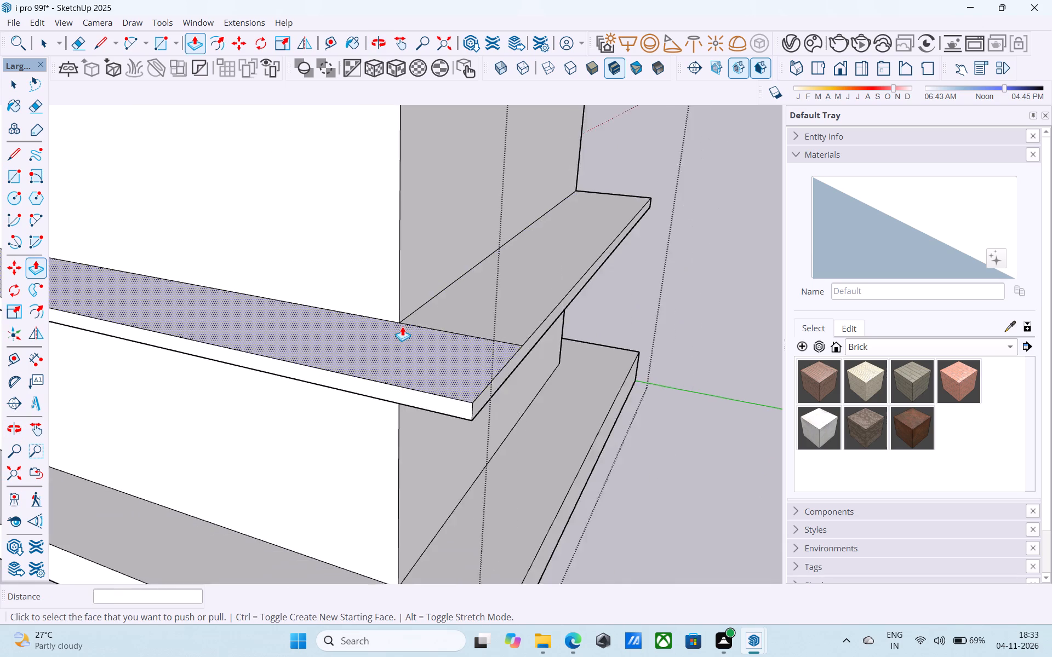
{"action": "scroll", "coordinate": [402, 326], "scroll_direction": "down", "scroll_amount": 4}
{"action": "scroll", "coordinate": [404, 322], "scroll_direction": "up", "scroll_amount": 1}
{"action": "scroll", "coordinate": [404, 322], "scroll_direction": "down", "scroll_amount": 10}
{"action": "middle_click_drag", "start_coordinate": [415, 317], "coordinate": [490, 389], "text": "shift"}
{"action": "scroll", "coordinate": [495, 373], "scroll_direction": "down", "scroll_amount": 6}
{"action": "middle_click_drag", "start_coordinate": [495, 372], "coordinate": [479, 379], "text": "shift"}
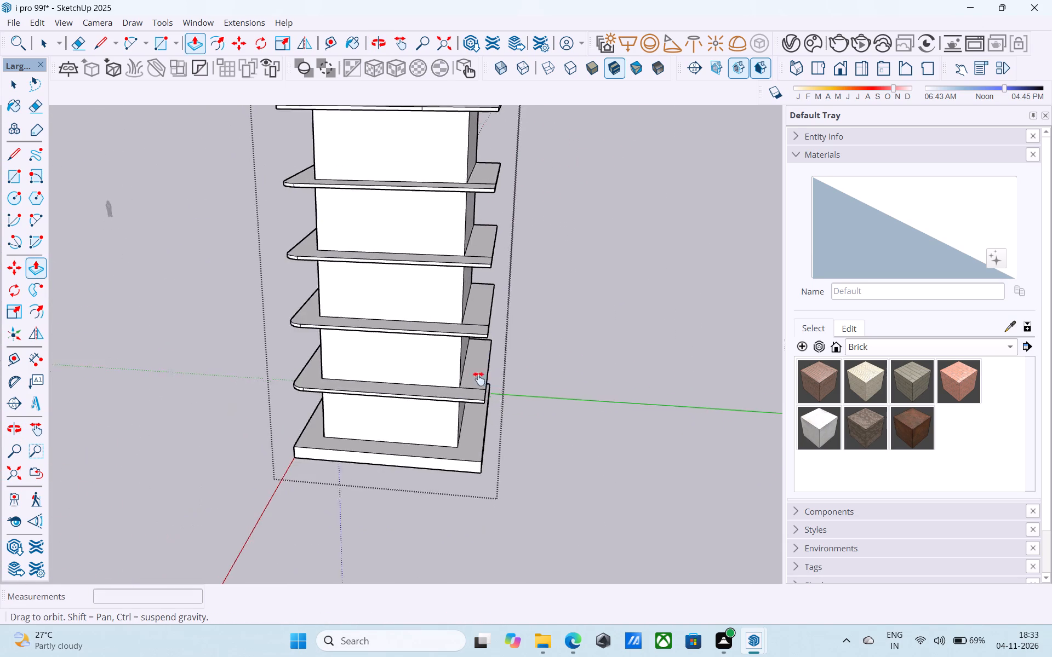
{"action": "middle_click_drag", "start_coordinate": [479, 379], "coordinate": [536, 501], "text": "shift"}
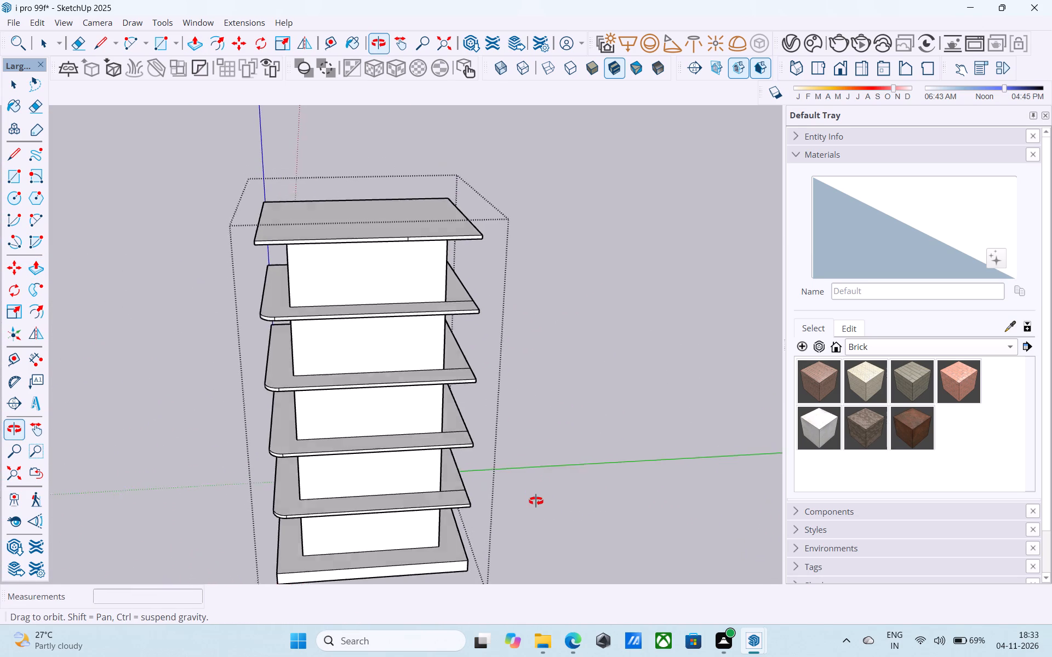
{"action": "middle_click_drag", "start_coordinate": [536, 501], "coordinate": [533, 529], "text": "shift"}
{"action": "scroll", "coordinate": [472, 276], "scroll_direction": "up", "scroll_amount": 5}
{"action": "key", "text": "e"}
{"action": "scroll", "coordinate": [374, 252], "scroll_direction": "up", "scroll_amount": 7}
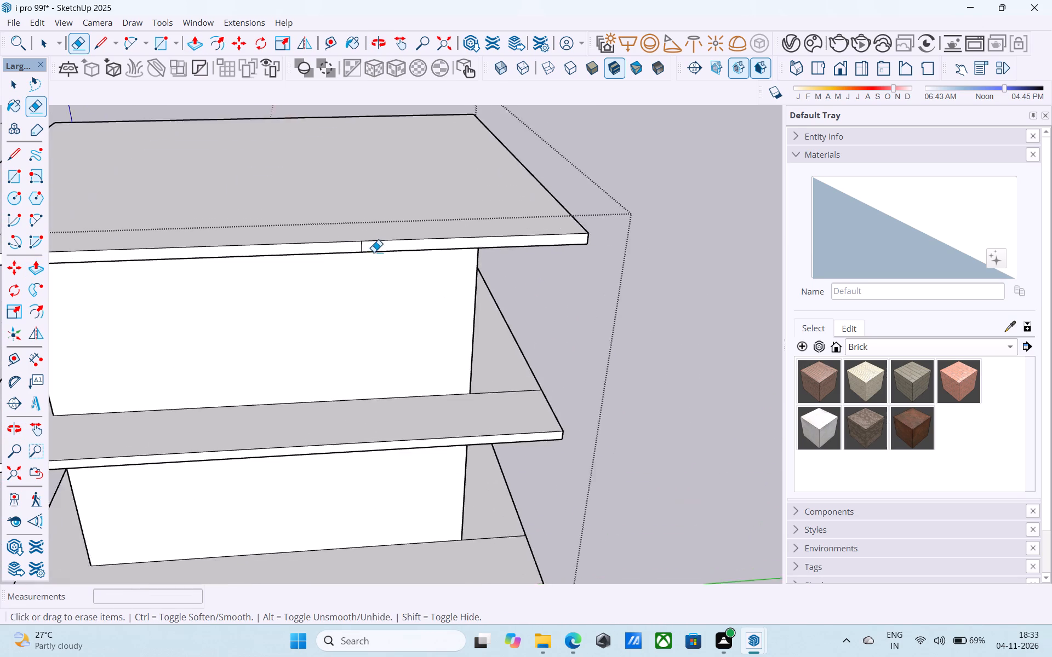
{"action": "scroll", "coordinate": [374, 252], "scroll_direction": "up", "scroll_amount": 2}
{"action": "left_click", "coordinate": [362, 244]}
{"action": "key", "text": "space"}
Copy the extended roof slab's vertical corner edge 4' along its front edge face.
{"action": "scroll", "coordinate": [356, 245], "scroll_direction": "down", "scroll_amount": 7}
{"action": "middle_click_drag", "start_coordinate": [384, 259], "coordinate": [189, 255], "text": "shift"}
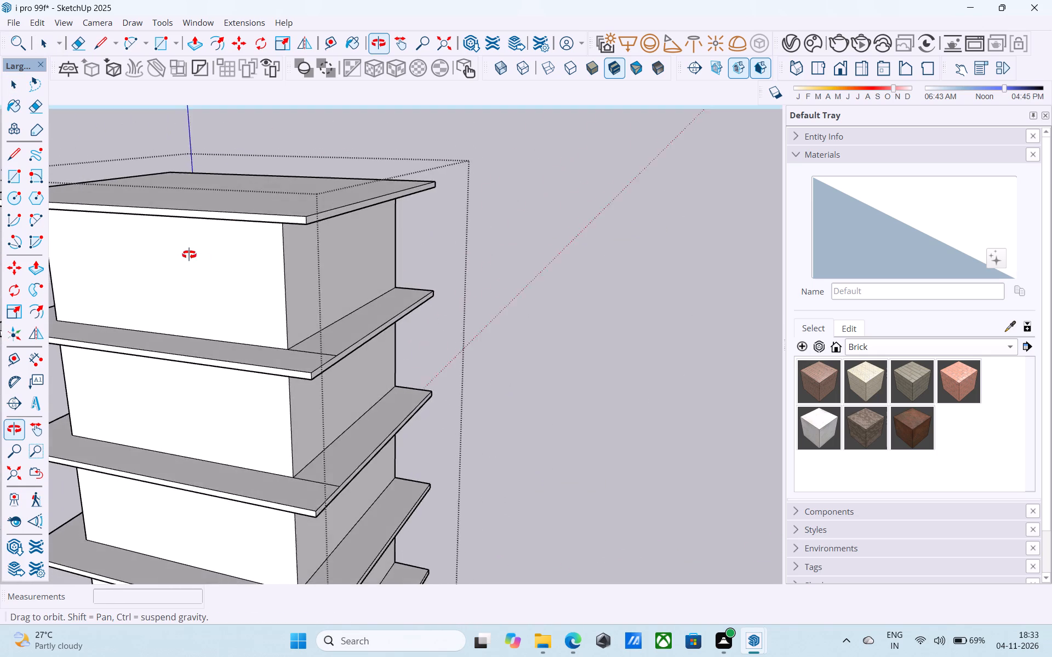
{"action": "middle_click_drag", "start_coordinate": [189, 255], "coordinate": [193, 256], "text": "shift"}
{"action": "scroll", "coordinate": [291, 215], "scroll_direction": "up", "scroll_amount": 9}
{"action": "left_click", "coordinate": [328, 240]}
{"action": "scroll", "coordinate": [328, 240], "scroll_direction": "down", "scroll_amount": 3}
{"action": "middle_click_drag", "start_coordinate": [328, 240], "coordinate": [399, 285], "text": "shift"}
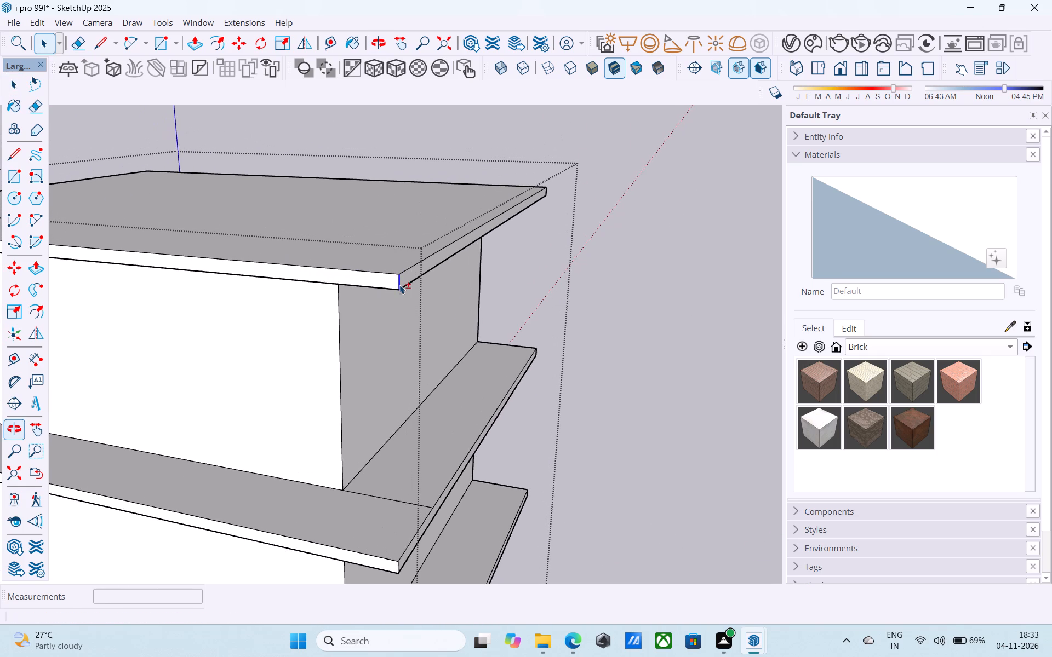
{"action": "key", "text": "m"}
{"action": "scroll", "coordinate": [402, 275], "scroll_direction": "up", "scroll_amount": 1}
{"action": "scroll", "coordinate": [402, 275], "scroll_direction": "down", "scroll_amount": 1}
{"action": "scroll", "coordinate": [402, 275], "scroll_direction": "up", "scroll_amount": 4}
{"action": "left_click", "coordinate": [396, 271]}
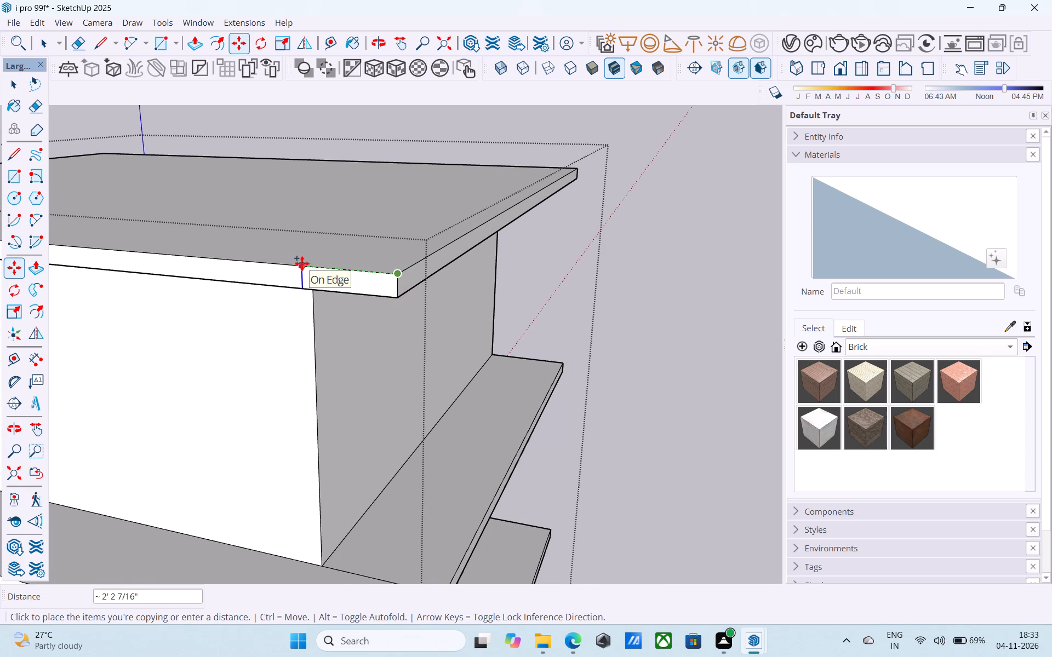
{"action": "type", "text": "4'"}
{"action": "key", "text": "Return"}
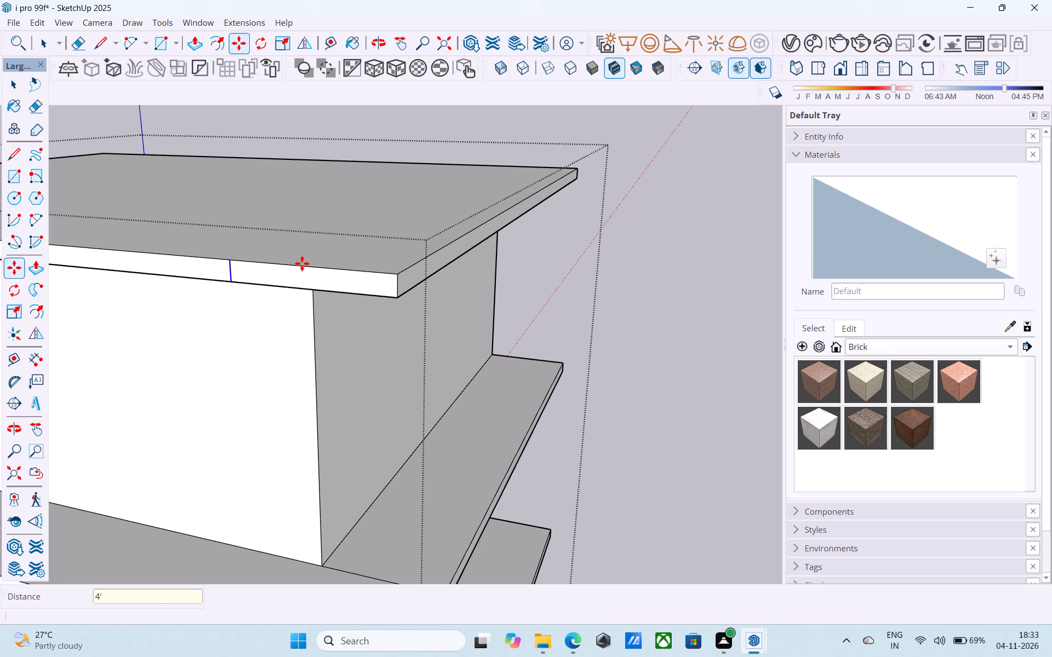
Push/Pull the 4' long end portion of the roof slab's front edge face outward 9".
{"action": "scroll", "coordinate": [299, 265], "scroll_direction": "down", "scroll_amount": 6}
{"action": "middle_click_drag", "start_coordinate": [299, 266], "coordinate": [363, 258]}
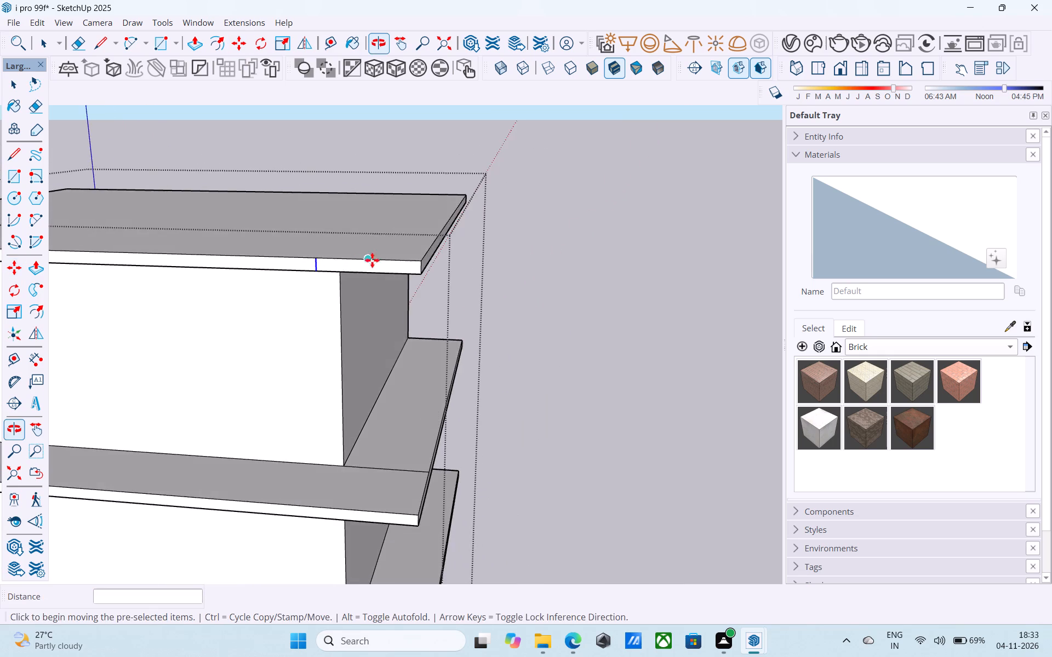
{"action": "scroll", "coordinate": [379, 267], "scroll_direction": "down", "scroll_amount": 5}
{"action": "middle_click_drag", "start_coordinate": [380, 268], "coordinate": [455, 270]}
{"action": "scroll", "coordinate": [455, 272], "scroll_direction": "up", "scroll_amount": 6}
{"action": "key", "text": "space"}
{"action": "left_click", "coordinate": [451, 272]}
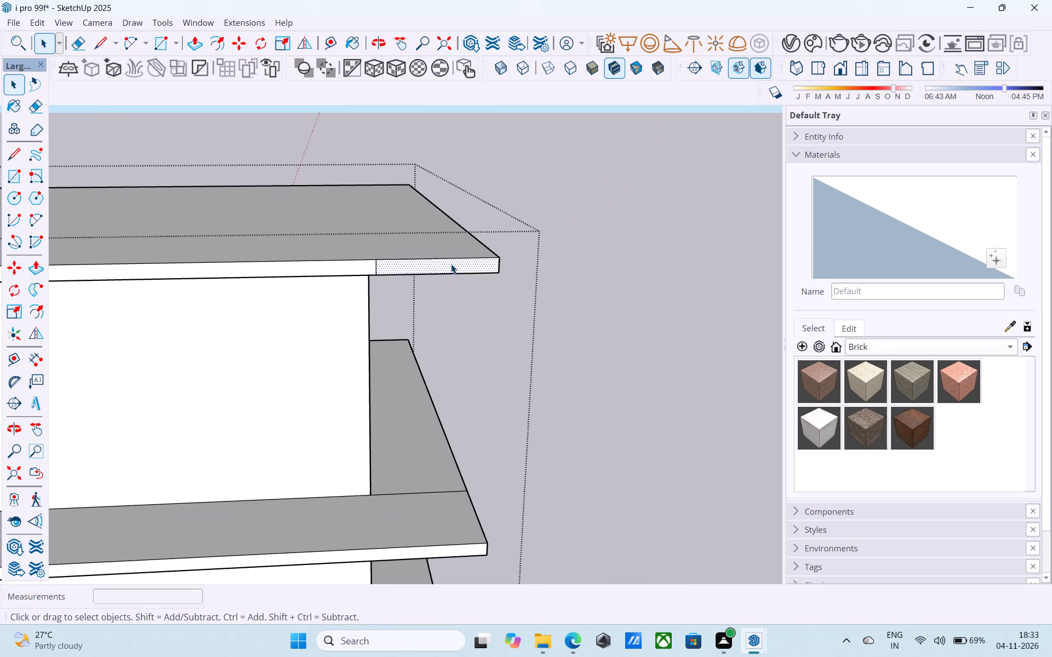
{"action": "key", "text": "p"}
{"action": "left_click", "coordinate": [451, 264]}
{"action": "scroll", "coordinate": [455, 266], "scroll_direction": "down", "scroll_amount": 3}
{"action": "middle_click_drag", "start_coordinate": [455, 266], "coordinate": [465, 303]}
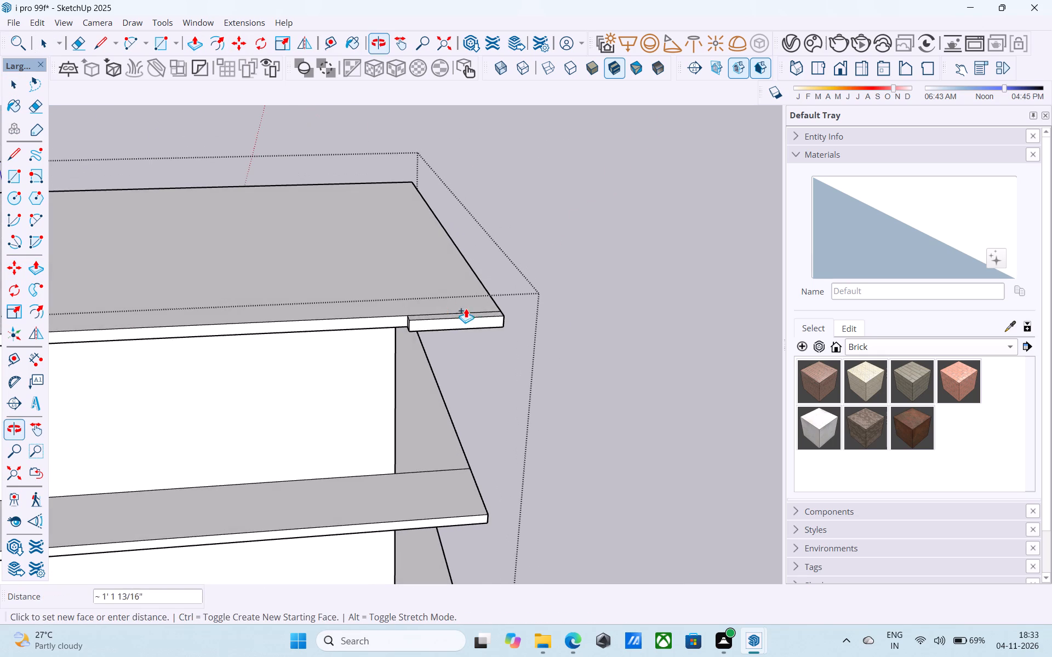
{"action": "middle_click_drag", "start_coordinate": [472, 342], "coordinate": [487, 304], "text": "shift"}
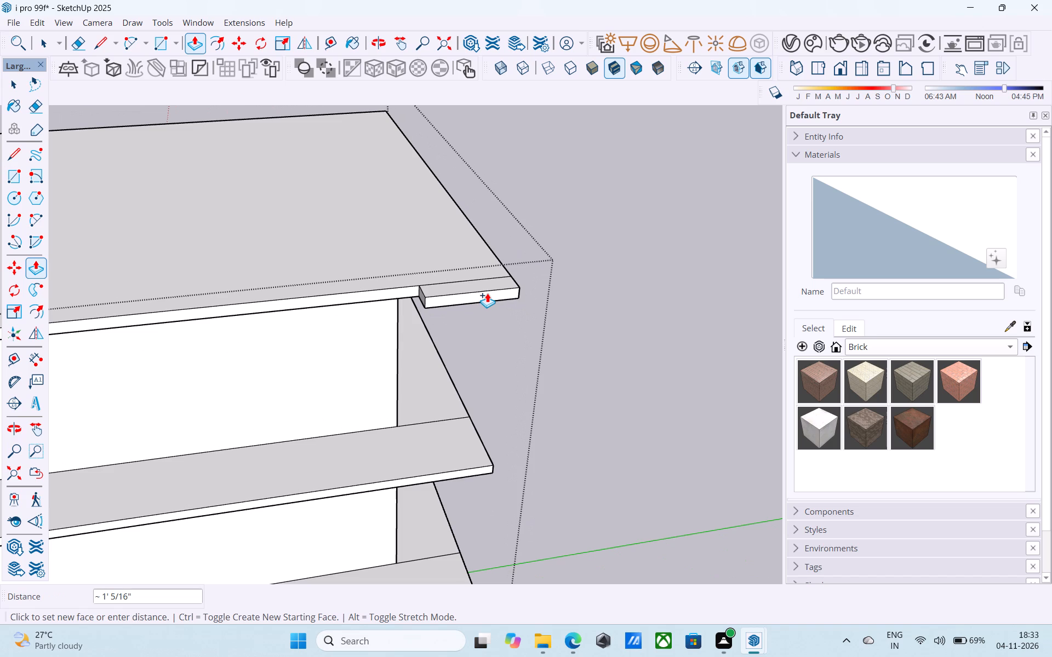
{"action": "type", "text": "6\""}
{"action": "key", "text": "Return"}
{"action": "type", "text": "9\""}
{"action": "key", "text": "Return"}
{"action": "key", "text": "space"}
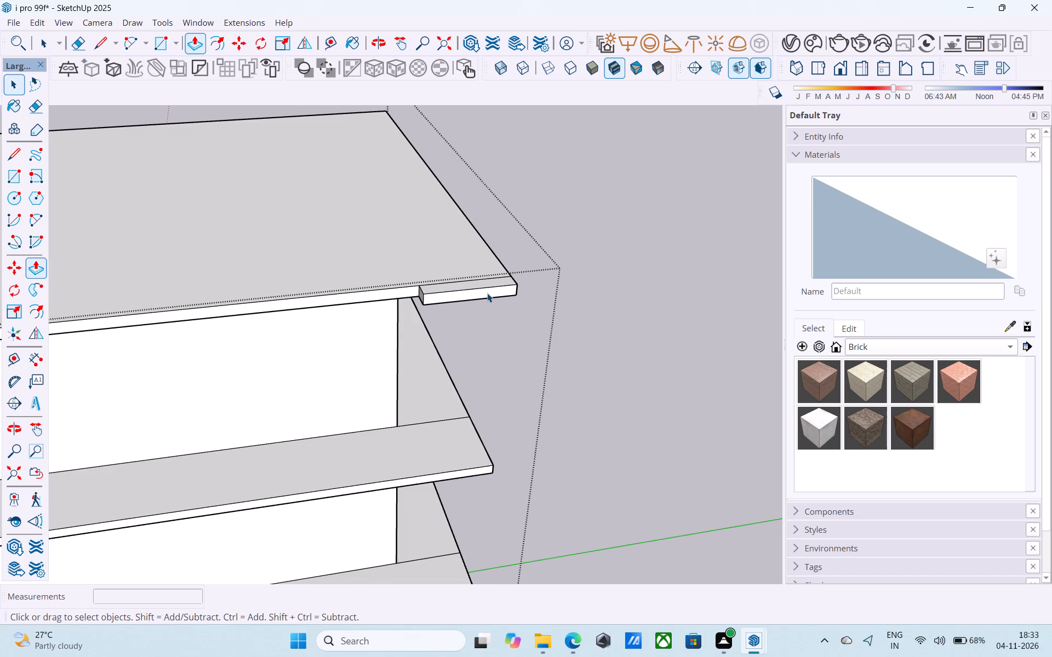
Push/Pull the inner end face of the roof slab's front projection 2' along the slab's front edge.
{"action": "scroll", "coordinate": [485, 296], "scroll_direction": "down", "scroll_amount": 6}
{"action": "middle_click_drag", "start_coordinate": [485, 296], "coordinate": [493, 284], "text": "shift"}
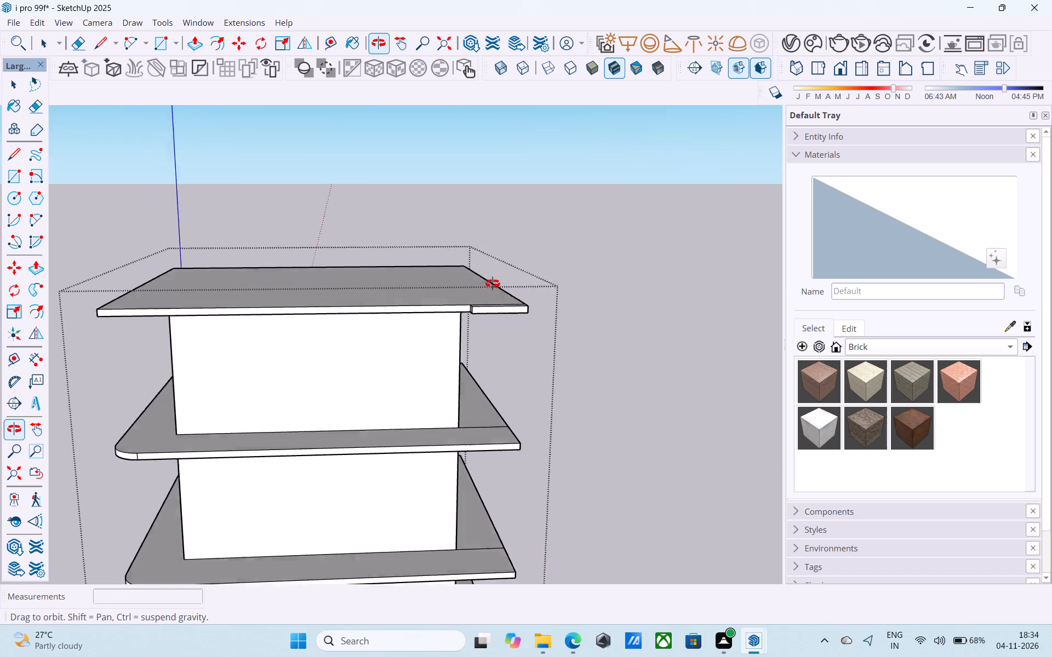
{"action": "middle_click_drag", "start_coordinate": [493, 284], "coordinate": [437, 278], "text": "shift"}
{"action": "middle_click_drag", "start_coordinate": [441, 315], "coordinate": [656, 351]}
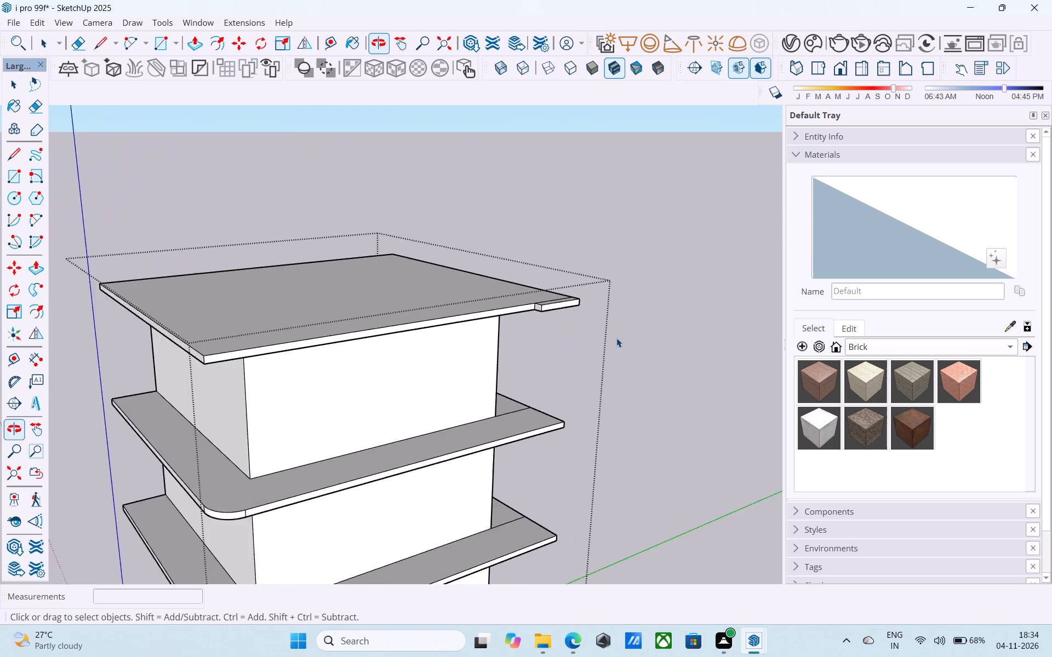
{"action": "scroll", "coordinate": [539, 310], "scroll_direction": "up", "scroll_amount": 14}
{"action": "middle_click_drag", "start_coordinate": [548, 301], "coordinate": [526, 325]}
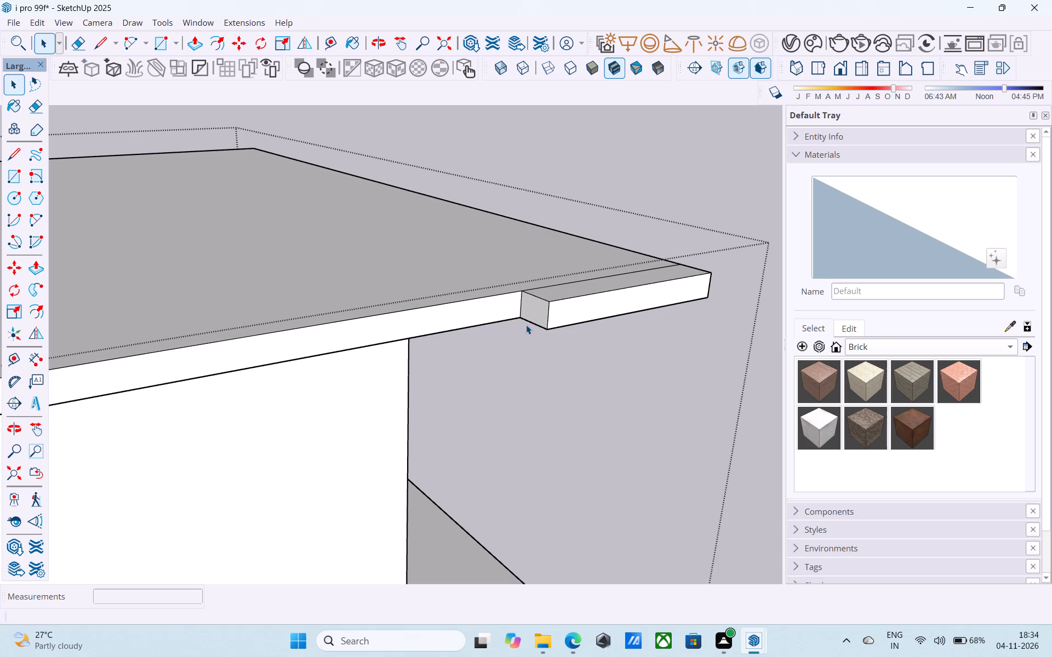
{"action": "scroll", "coordinate": [527, 327], "scroll_direction": "down", "scroll_amount": 5}
{"action": "middle_click_drag", "start_coordinate": [528, 327], "coordinate": [519, 323]}
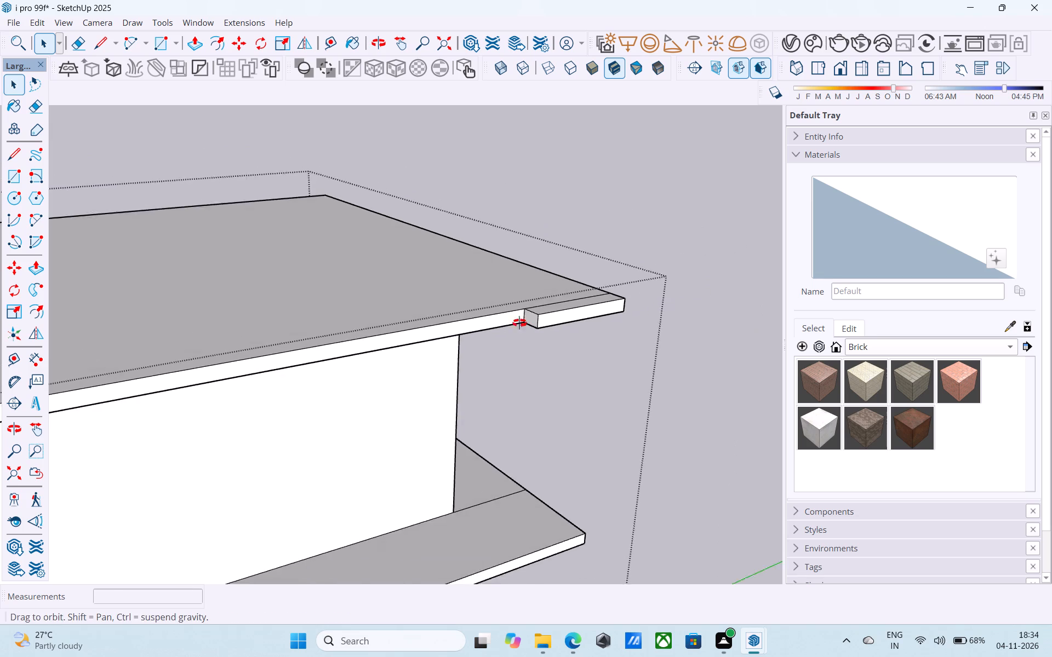
{"action": "middle_click_drag", "start_coordinate": [519, 323], "coordinate": [502, 322]}
{"action": "scroll", "coordinate": [530, 323], "scroll_direction": "up", "scroll_amount": 6}
{"action": "left_click", "coordinate": [534, 321]}
{"action": "key", "text": "p"}
{"action": "left_click", "coordinate": [534, 321]}
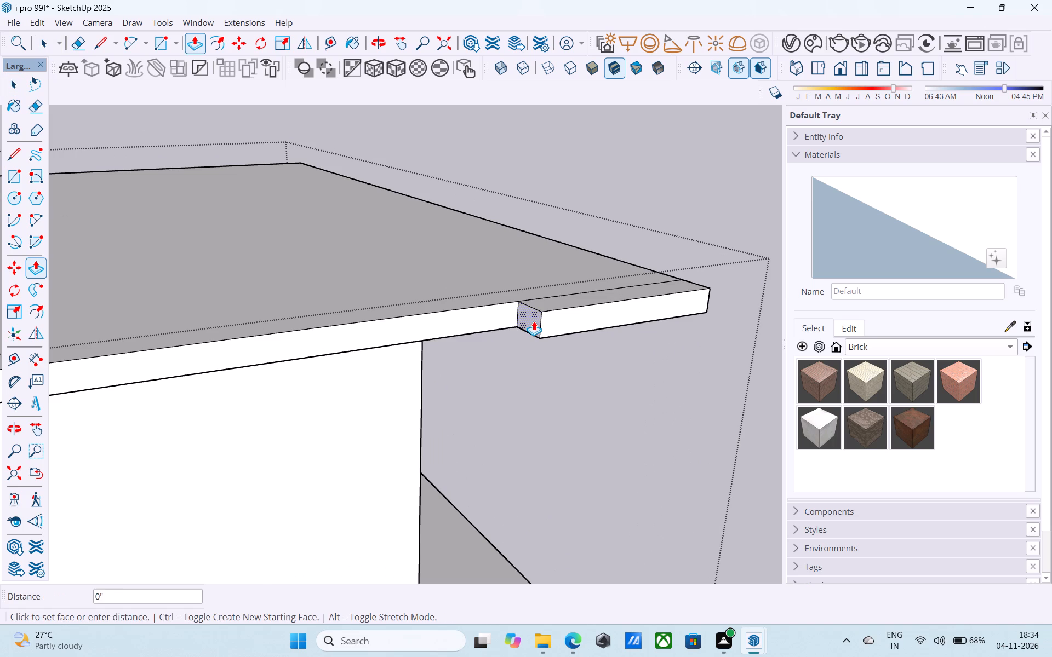
{"action": "key", "text": "2"}
{"action": "key", "text": "apostrophe"}
{"action": "key", "text": "Return"}
{"action": "key", "text": "space"}
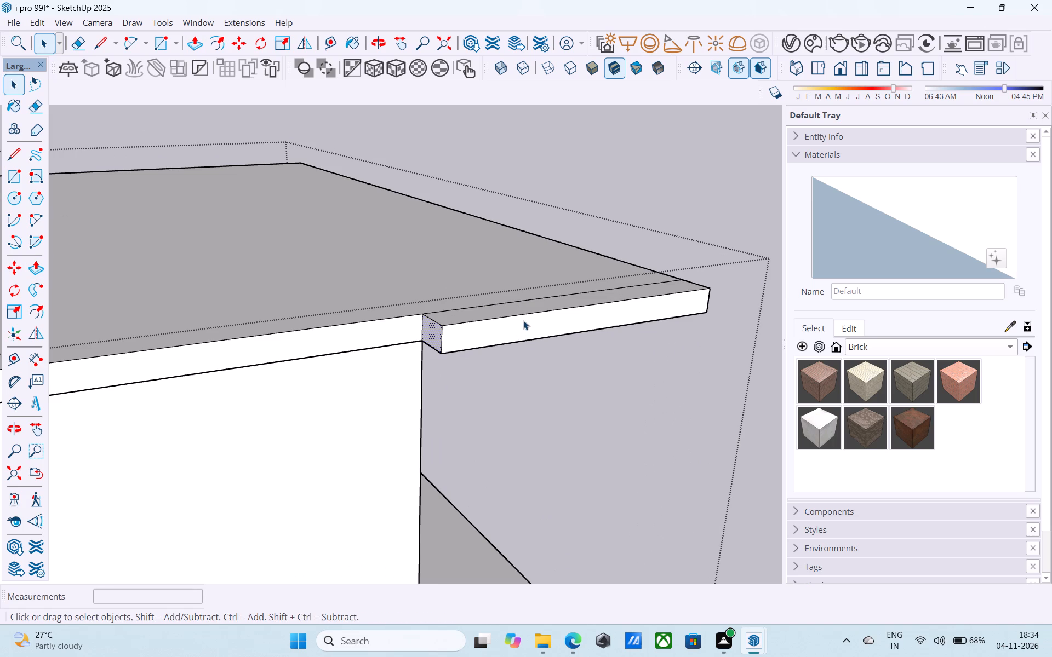
Push/Pull the underside of the roof slab's front projection down 52' to the plinth's top edge, forming a vertical fin.
{"action": "scroll", "coordinate": [523, 318], "scroll_direction": "down", "scroll_amount": 6}
{"action": "middle_click_drag", "start_coordinate": [524, 318], "coordinate": [414, 85]}
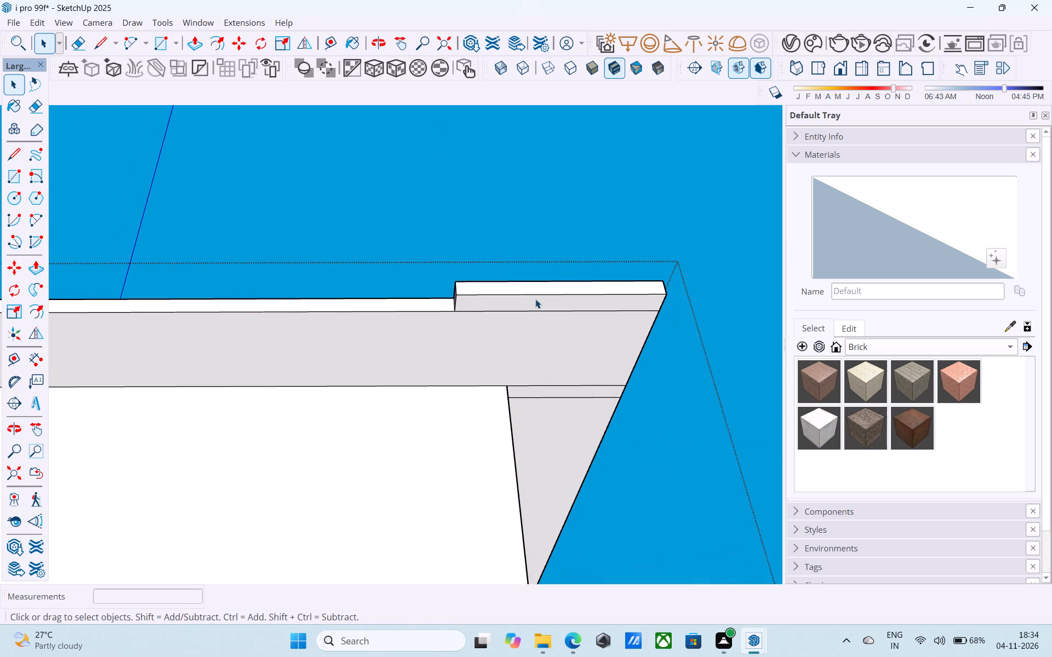
{"action": "left_click", "coordinate": [536, 300]}
{"action": "key", "text": "p"}
{"action": "left_click", "coordinate": [537, 300]}
{"action": "scroll", "coordinate": [540, 308], "scroll_direction": "down", "scroll_amount": 13}
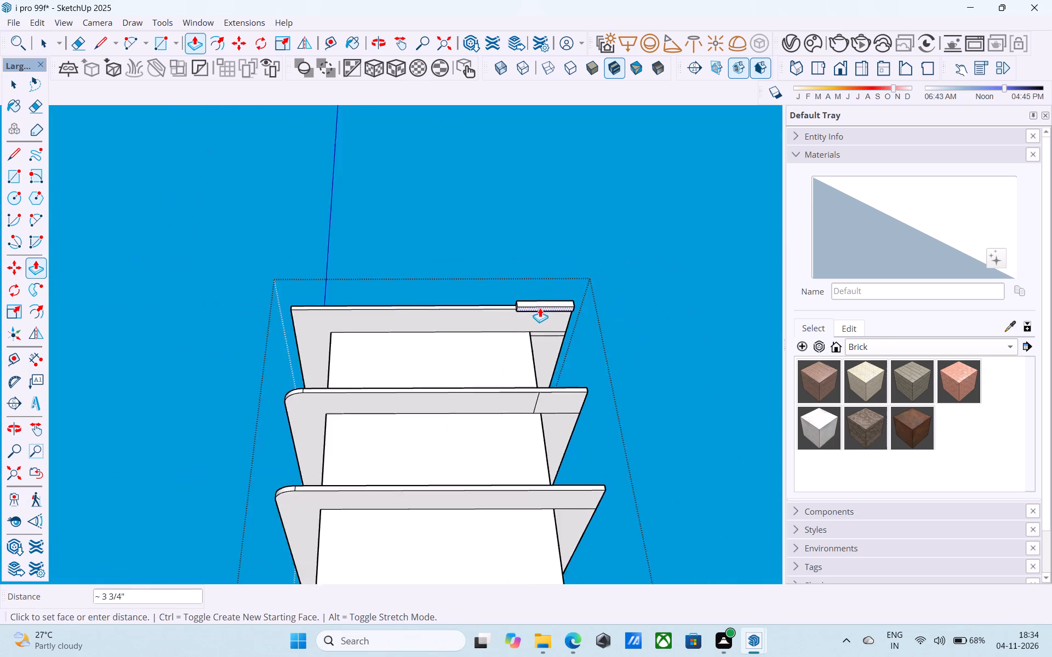
{"action": "scroll", "coordinate": [540, 308], "scroll_direction": "down", "scroll_amount": 17}
{"action": "middle_click_drag", "start_coordinate": [569, 411], "coordinate": [586, 472]}
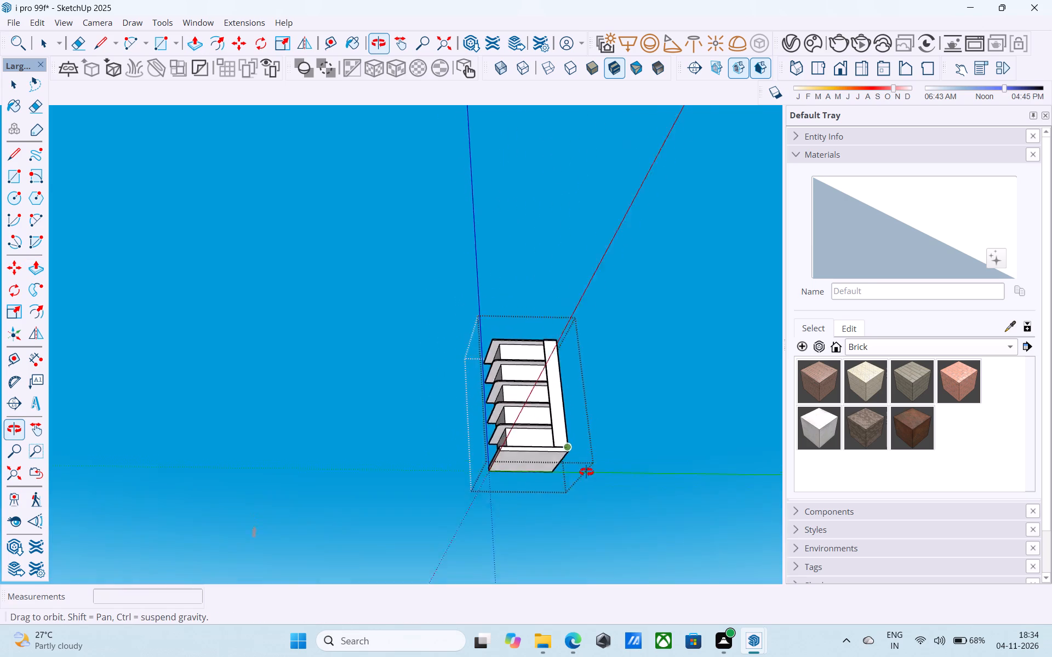
{"action": "middle_click_drag", "start_coordinate": [586, 472], "coordinate": [603, 529]}
{"action": "scroll", "coordinate": [604, 525], "scroll_direction": "up", "scroll_amount": 13}
{"action": "middle_click_drag", "start_coordinate": [469, 414], "coordinate": [466, 417]}
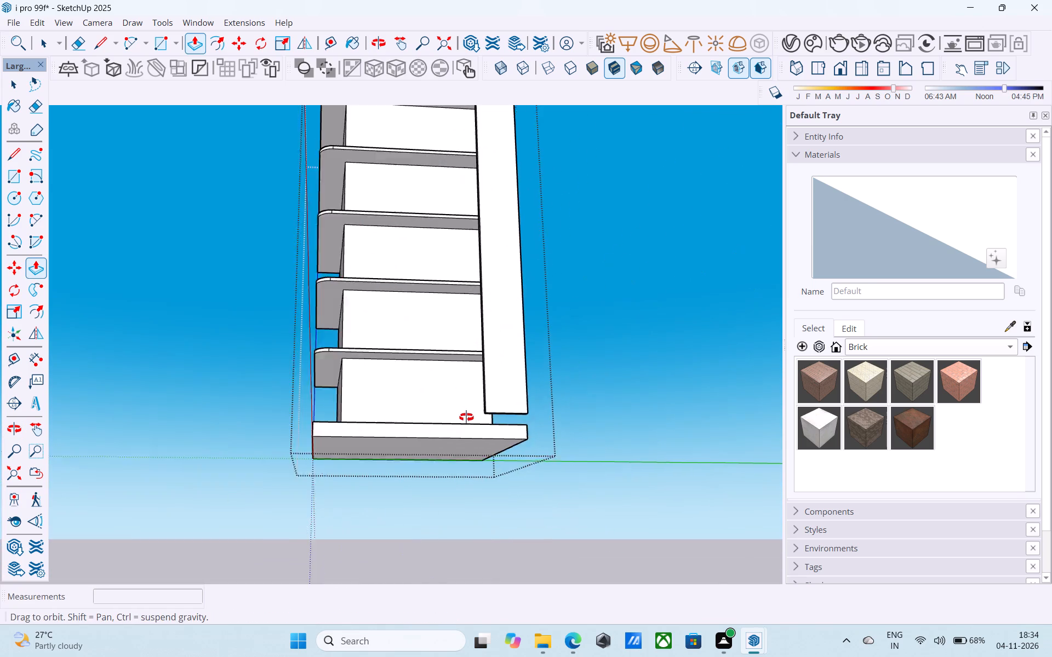
{"action": "middle_click_drag", "start_coordinate": [466, 417], "coordinate": [613, 595]}
{"action": "scroll", "coordinate": [523, 507], "scroll_direction": "up", "scroll_amount": 11}
{"action": "middle_click_drag", "start_coordinate": [522, 506], "coordinate": [522, 500]}
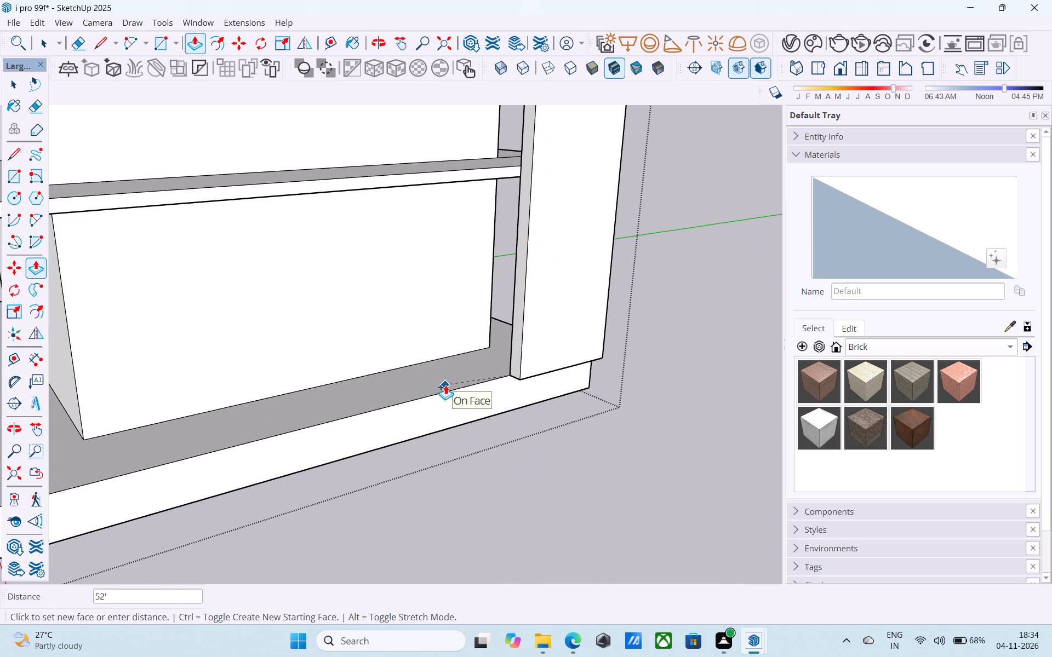
{"action": "middle_click_drag", "start_coordinate": [447, 391], "coordinate": [409, 399]}
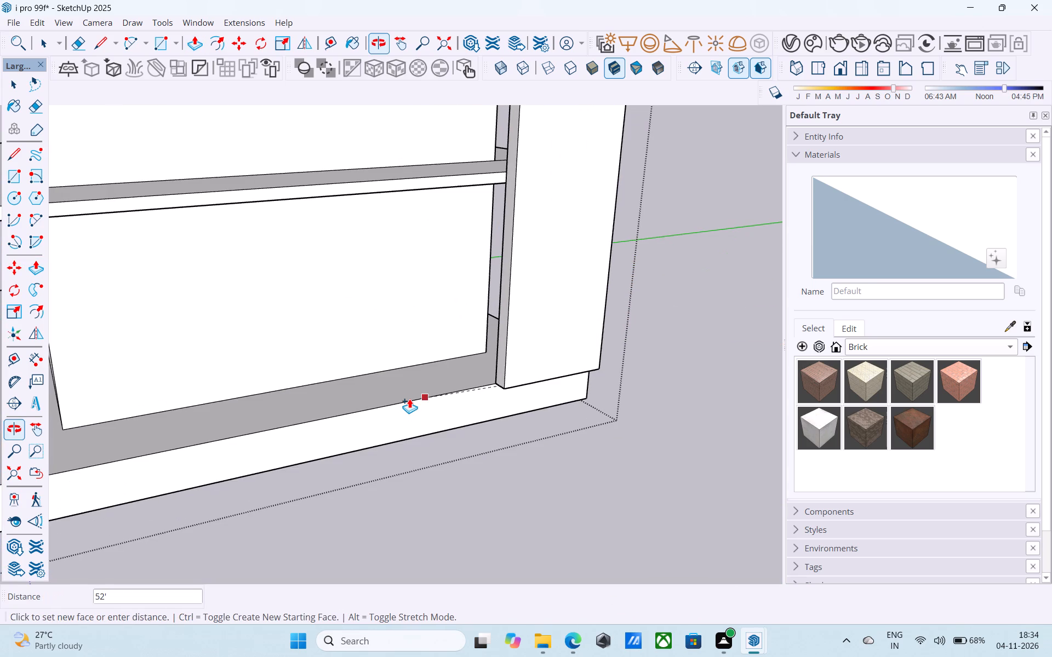
{"action": "left_click", "coordinate": [409, 405]}
{"action": "key", "text": "space"}
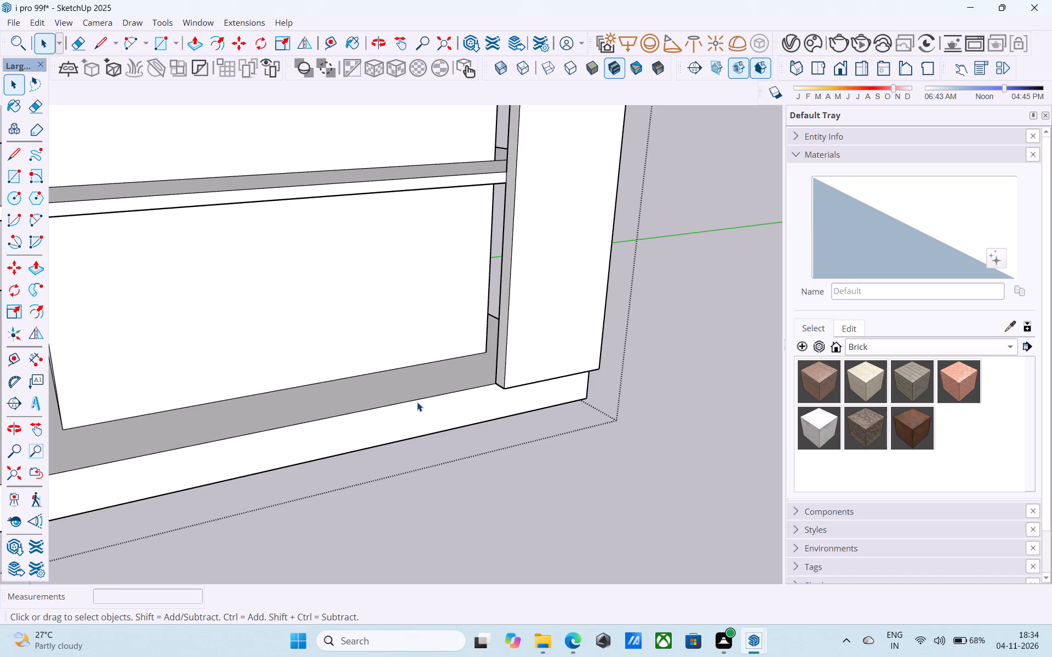
Examine the full-height vertical fin and the slab overhangs around the building from several sides.
{"action": "scroll", "coordinate": [430, 368], "scroll_direction": "down", "scroll_amount": 6}
{"action": "middle_click_drag", "start_coordinate": [428, 358], "coordinate": [494, 411]}
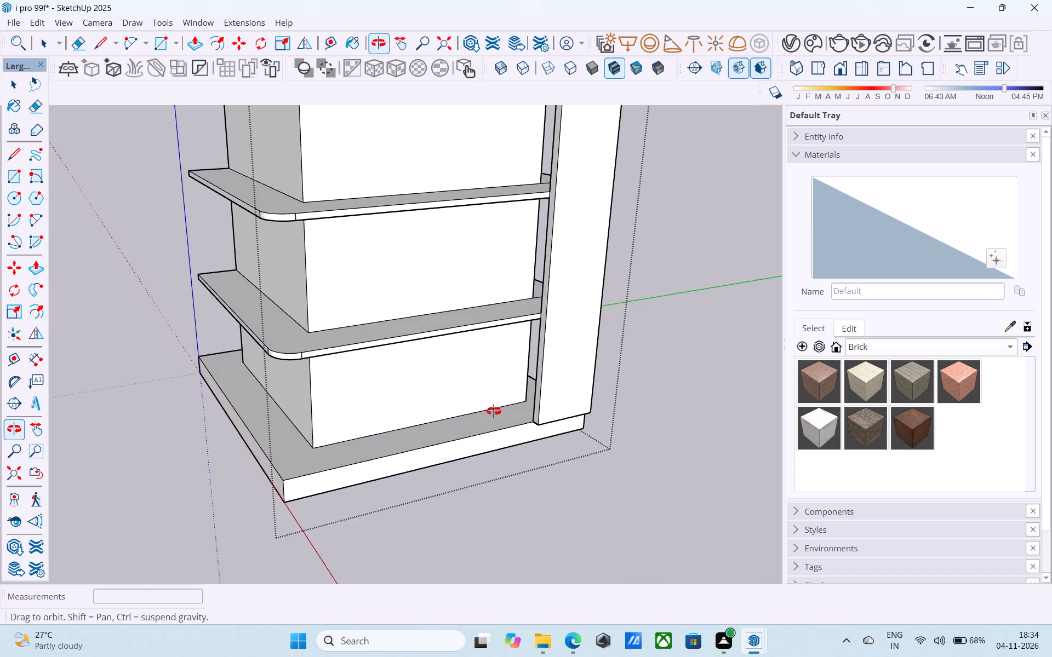
{"action": "middle_click_drag", "start_coordinate": [494, 411], "coordinate": [674, 393]}
{"action": "middle_click_drag", "start_coordinate": [626, 368], "coordinate": [401, 509]}
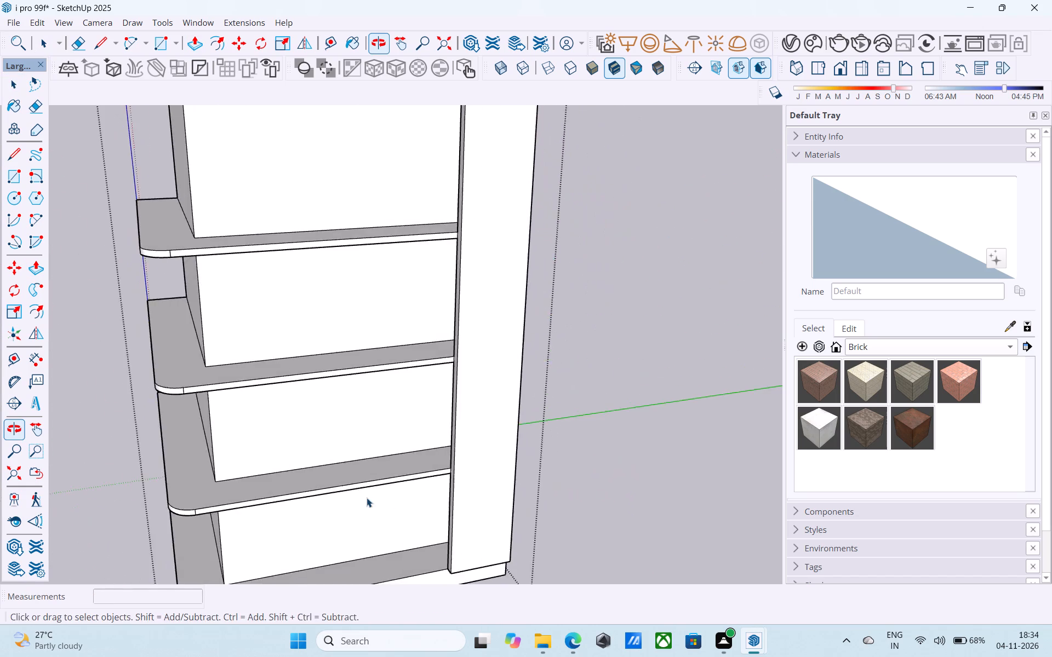
{"action": "scroll", "coordinate": [357, 486], "scroll_direction": "down", "scroll_amount": 7}
{"action": "middle_click_drag", "start_coordinate": [352, 477], "coordinate": [181, 483]}
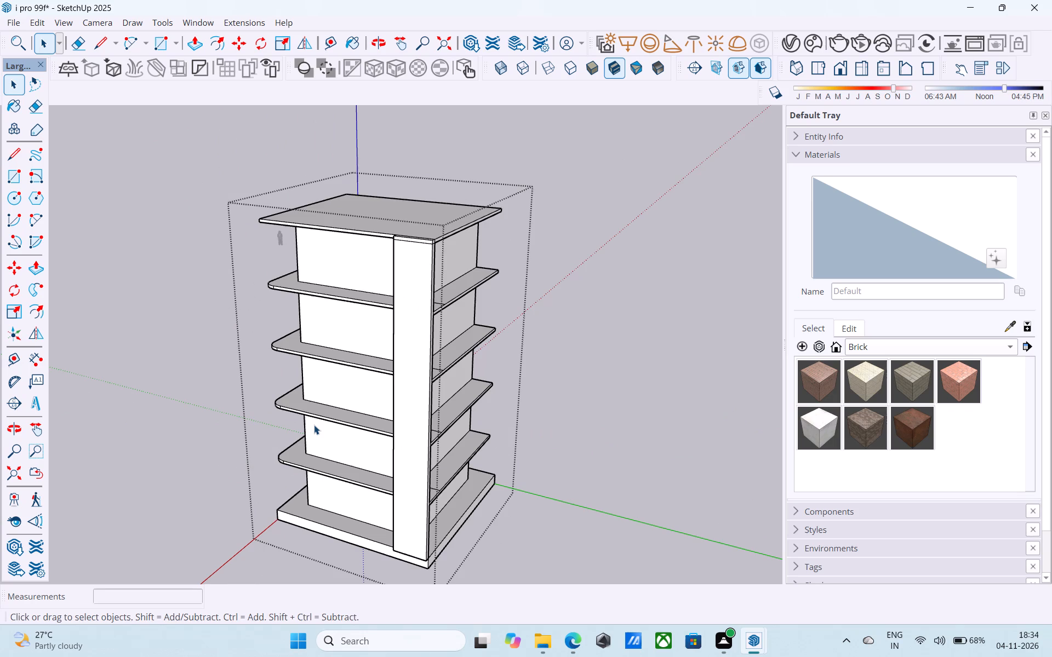
{"action": "middle_click_drag", "start_coordinate": [312, 421], "coordinate": [370, 497]}
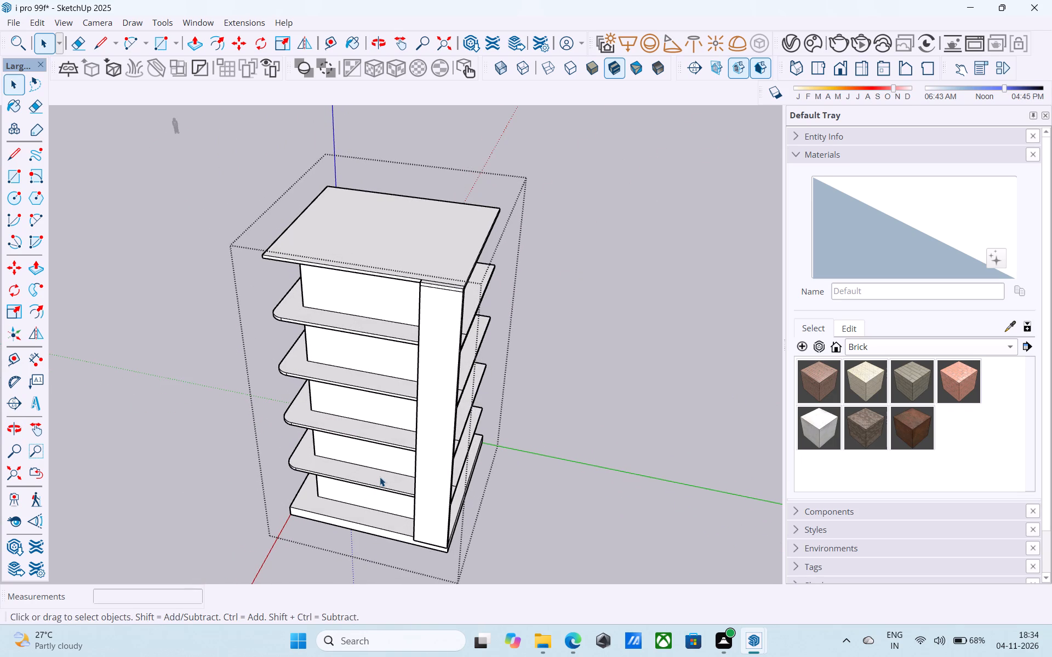
{"action": "scroll", "coordinate": [434, 466], "scroll_direction": "down", "scroll_amount": 3}
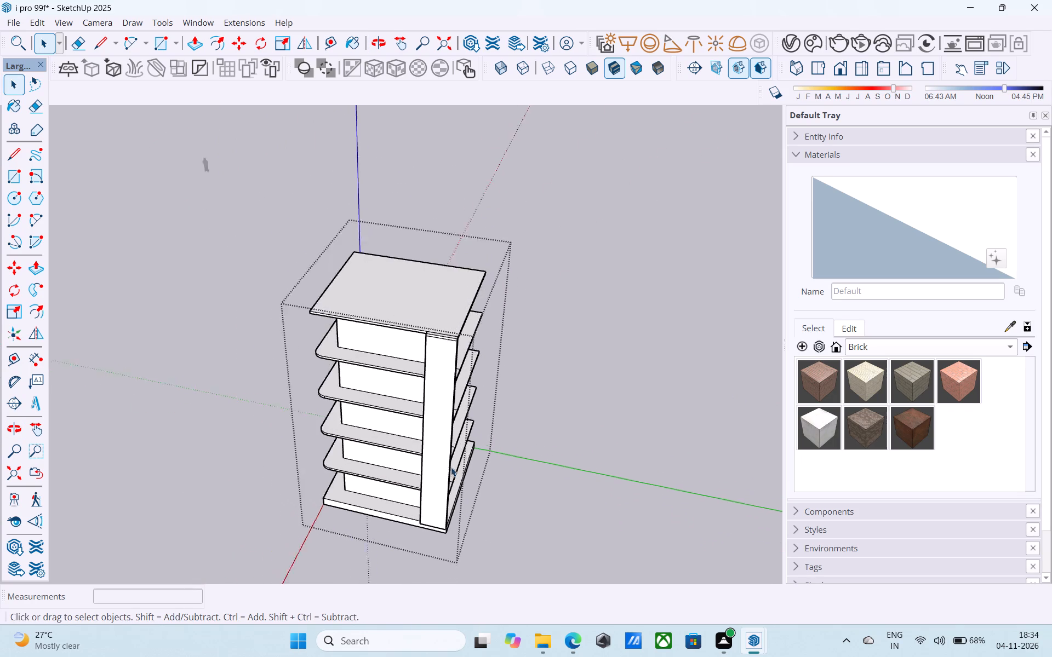
{"action": "scroll", "coordinate": [451, 467], "scroll_direction": "down", "scroll_amount": 2}
{"action": "middle_click_drag", "start_coordinate": [453, 466], "coordinate": [558, 394]}
{"action": "scroll", "coordinate": [544, 222], "scroll_direction": "up", "scroll_amount": 1}
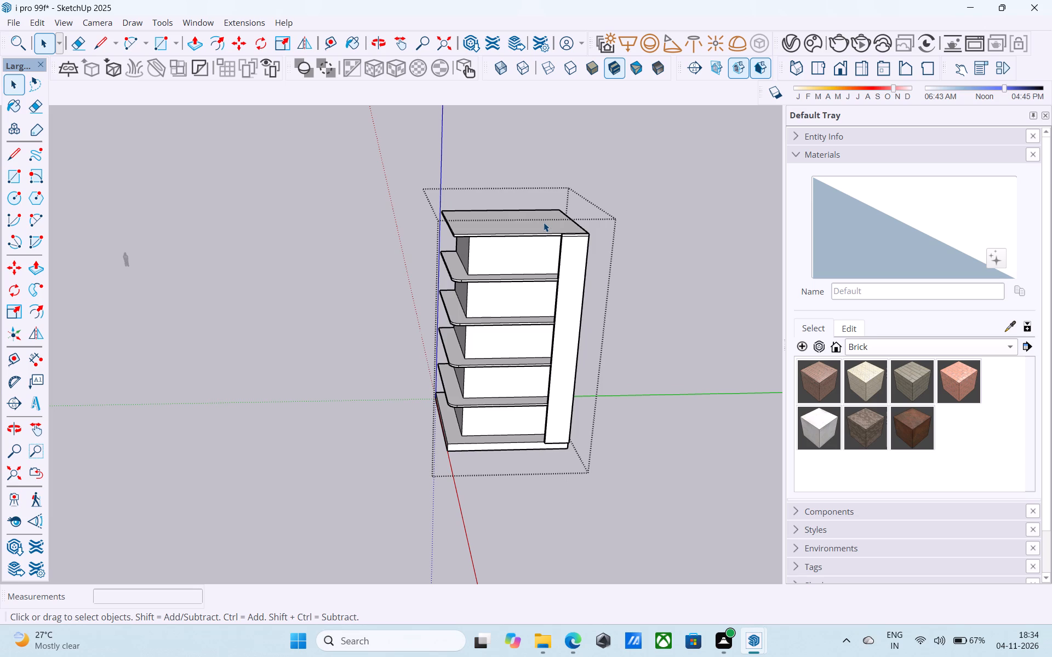
{"action": "scroll", "coordinate": [544, 222], "scroll_direction": "down", "scroll_amount": 4}
{"action": "middle_click_drag", "start_coordinate": [547, 228], "coordinate": [549, 182]}
{"action": "scroll", "coordinate": [534, 261], "scroll_direction": "up", "scroll_amount": 6}
{"action": "scroll", "coordinate": [557, 247], "scroll_direction": "down", "scroll_amount": 1}
{"action": "middle_click_drag", "start_coordinate": [557, 246], "coordinate": [290, 376]}
{"action": "scroll", "coordinate": [454, 379], "scroll_direction": "up", "scroll_amount": 6}
{"action": "scroll", "coordinate": [458, 378], "scroll_direction": "down", "scroll_amount": 5}
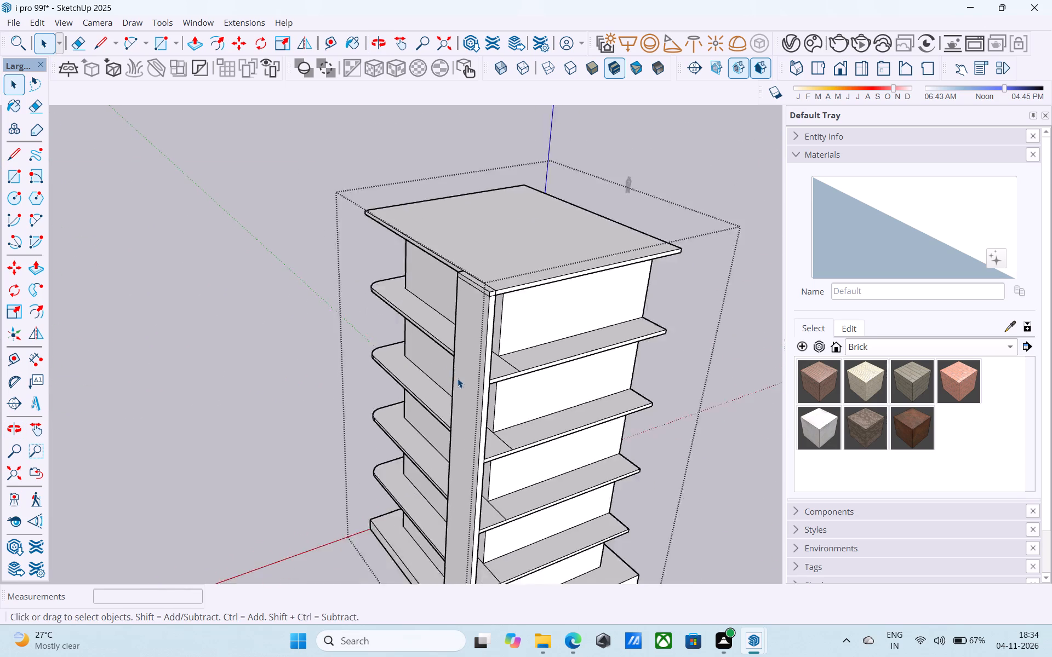
{"action": "middle_click_drag", "start_coordinate": [458, 378], "coordinate": [464, 281], "text": "shift"}
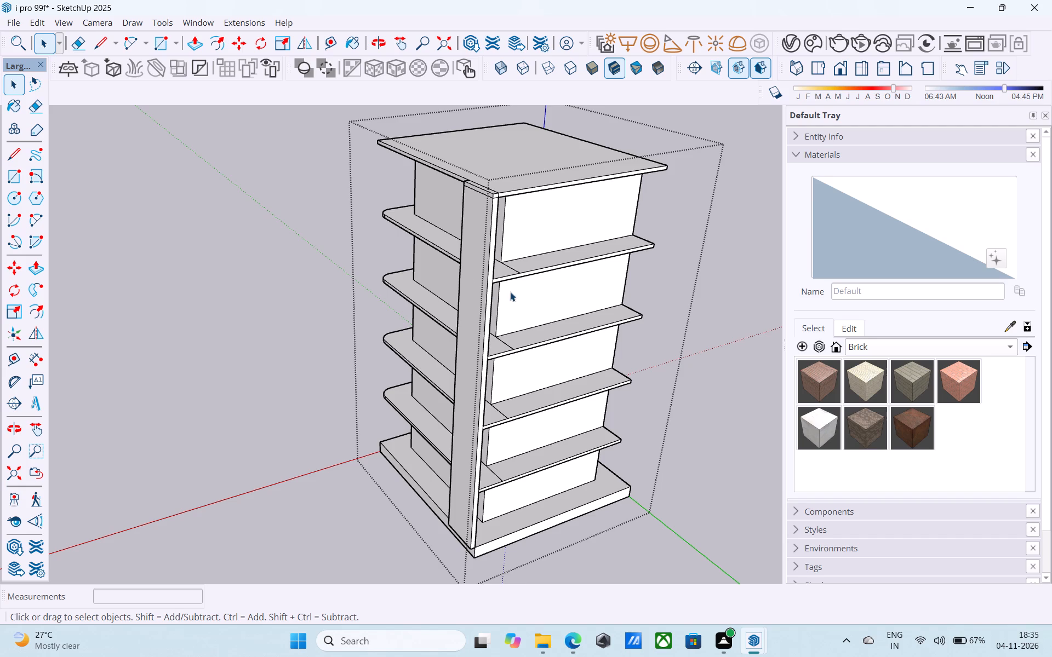
{"action": "middle_click_drag", "start_coordinate": [510, 292], "coordinate": [611, 275]}
{"action": "middle_click_drag", "start_coordinate": [623, 264], "coordinate": [693, 257]}
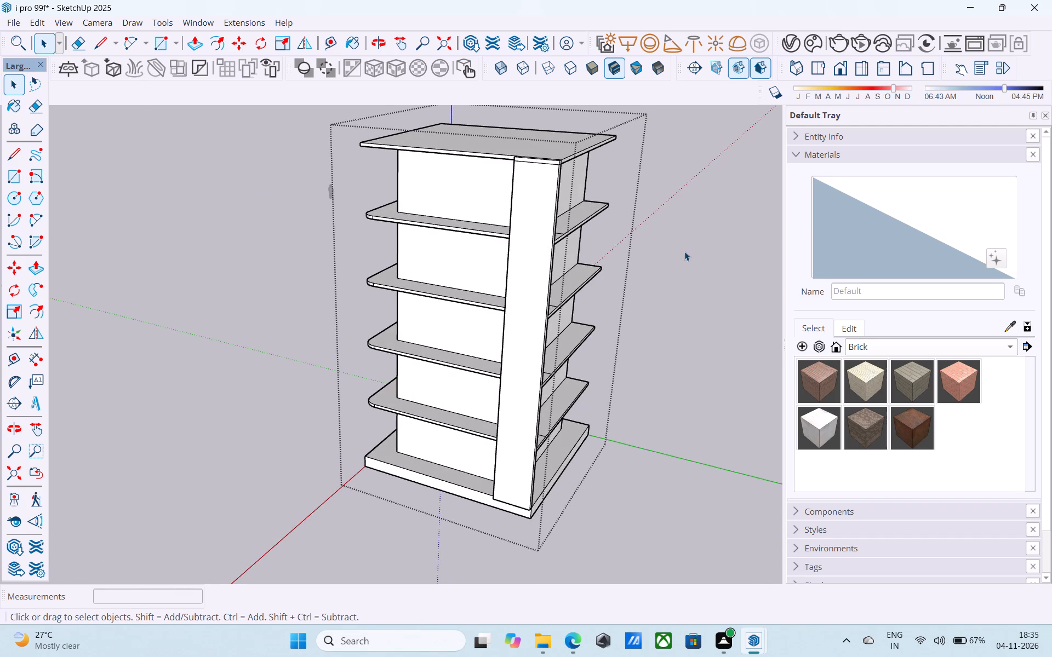
{"action": "middle_click_drag", "start_coordinate": [619, 286], "coordinate": [690, 272]}
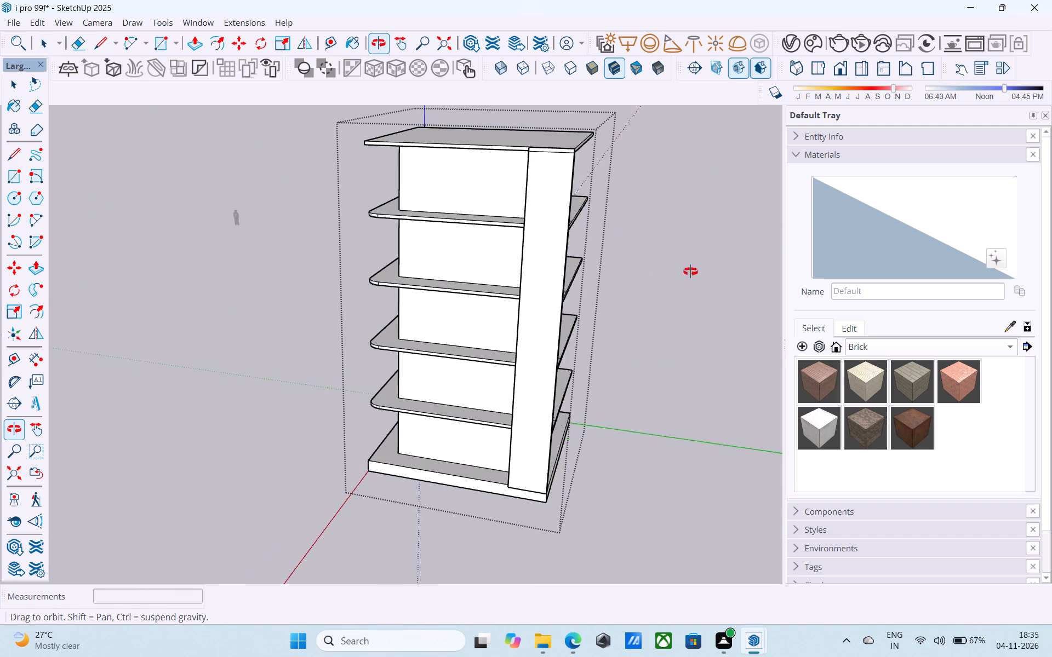
{"action": "middle_click_drag", "start_coordinate": [690, 272], "coordinate": [708, 265]}
Draw lines across the fin's inner side, front and outer side faces, level with the underside of the lowest overhanging floor slab.
{"action": "middle_click_drag", "start_coordinate": [584, 427], "coordinate": [832, 420]}
{"action": "scroll", "coordinate": [610, 408], "scroll_direction": "up", "scroll_amount": 5}
{"action": "scroll", "coordinate": [485, 384], "scroll_direction": "up", "scroll_amount": 10}
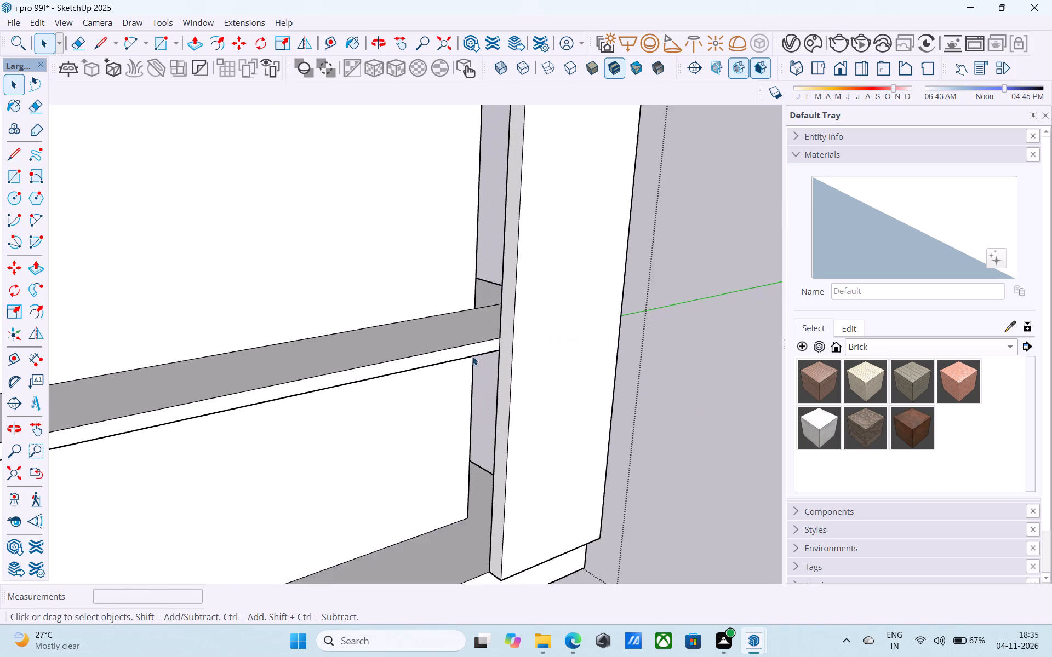
{"action": "scroll", "coordinate": [472, 356], "scroll_direction": "up", "scroll_amount": 2}
{"action": "middle_click_drag", "start_coordinate": [482, 351], "coordinate": [572, 326]}
{"action": "key", "text": "l"}
{"action": "scroll", "coordinate": [487, 358], "scroll_direction": "up", "scroll_amount": 5}
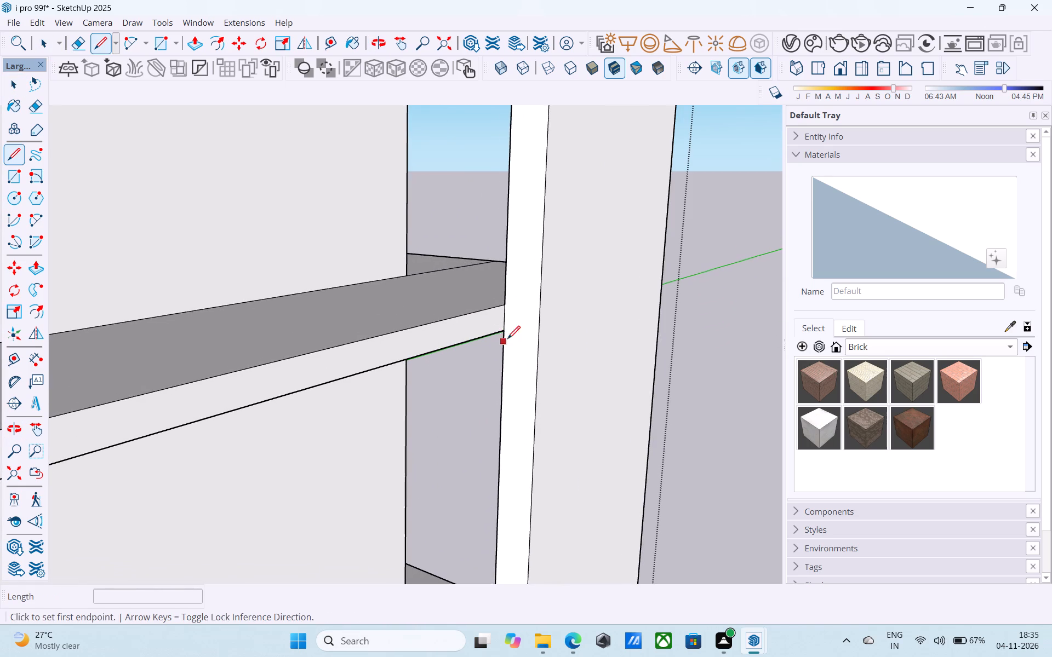
{"action": "left_click", "coordinate": [502, 333]}
{"action": "left_click", "coordinate": [538, 337]}
{"action": "left_click", "coordinate": [540, 339]}
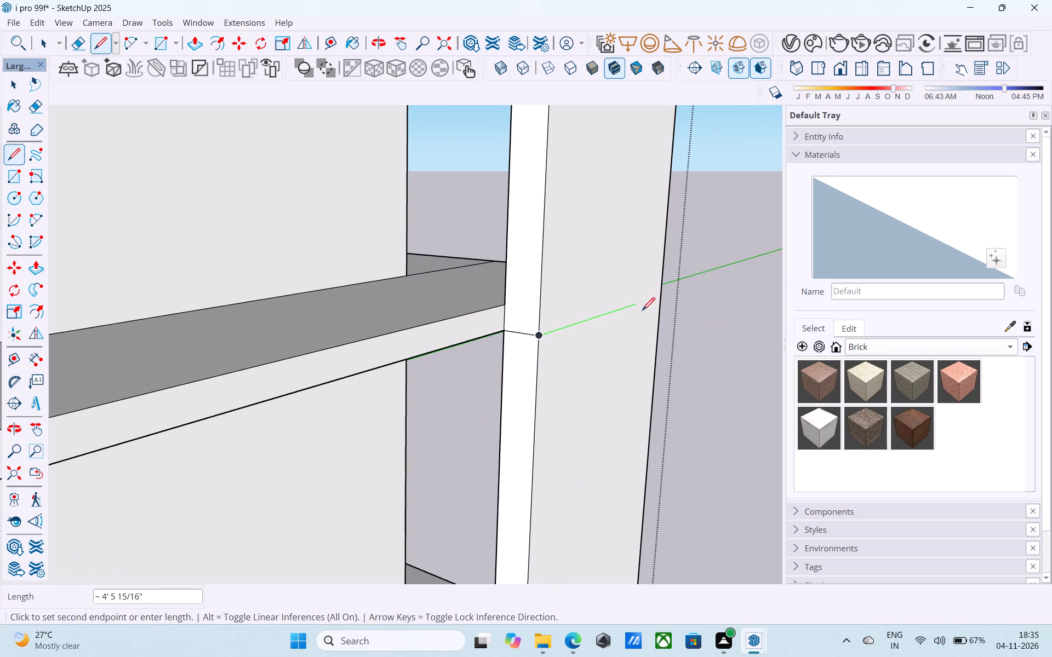
{"action": "left_click", "coordinate": [665, 296]}
{"action": "middle_click_drag", "start_coordinate": [665, 295], "coordinate": [259, 298]}
{"action": "scroll", "coordinate": [241, 297], "scroll_direction": "up", "scroll_amount": 1}
{"action": "scroll", "coordinate": [202, 290], "scroll_direction": "down", "scroll_amount": 11}
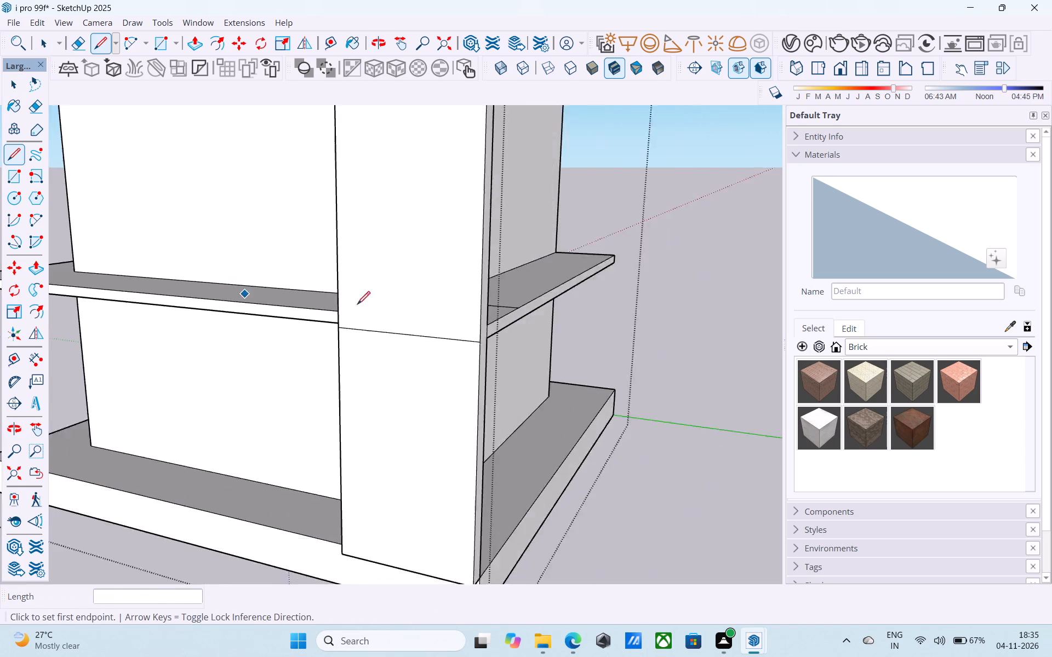
{"action": "middle_click_drag", "start_coordinate": [384, 307], "coordinate": [323, 307]}
{"action": "scroll", "coordinate": [332, 325], "scroll_direction": "up", "scroll_amount": 6}
{"action": "left_click", "coordinate": [300, 345]}
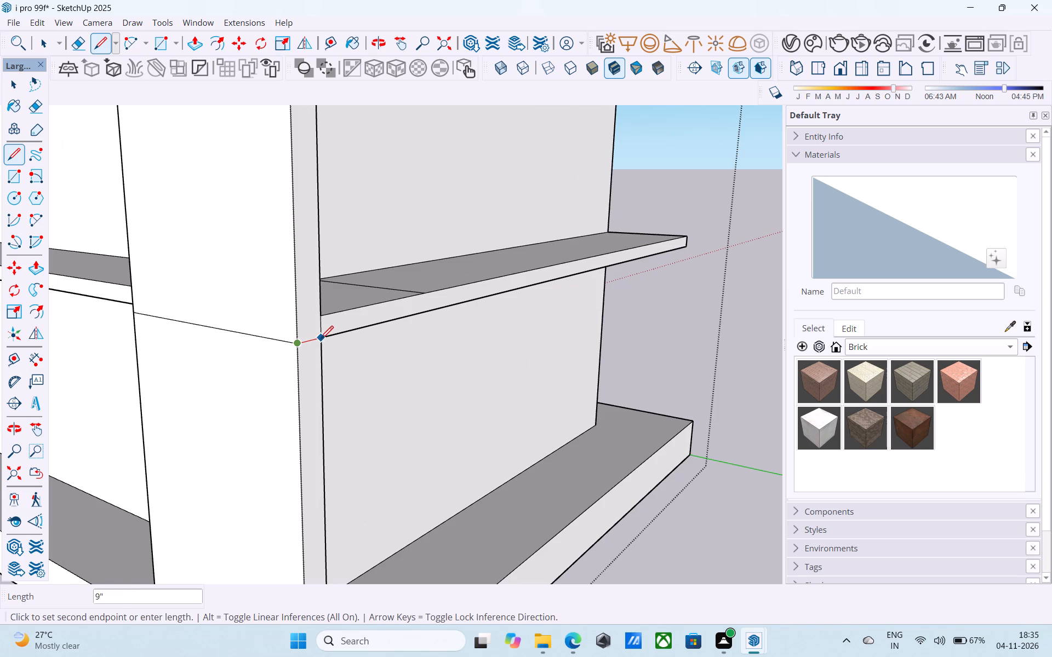
{"action": "left_click", "coordinate": [322, 339]}
{"action": "scroll", "coordinate": [322, 339], "scroll_direction": "down", "scroll_amount": 5}
{"action": "middle_click", "coordinate": [322, 339]}
{"action": "key", "text": "space"}
Push/Pull the back face of the fin's ground-floor portion 9" through to its front face to cut that portion away.
{"action": "left_click", "coordinate": [285, 374]}
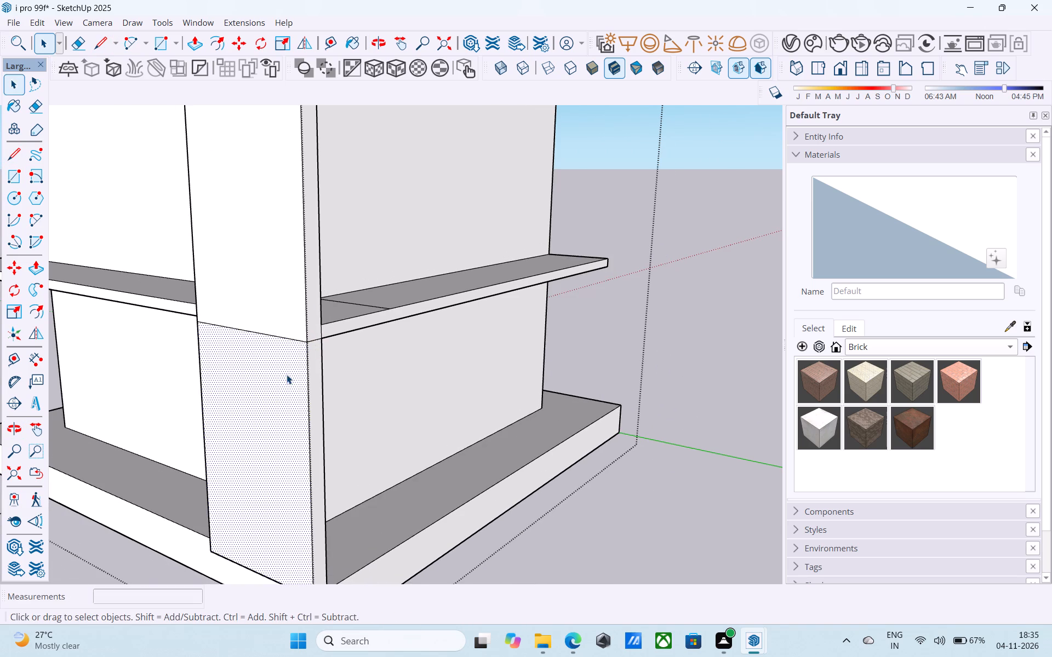
{"action": "middle_click_drag", "start_coordinate": [296, 377], "coordinate": [155, 365]}
{"action": "scroll", "coordinate": [155, 365], "scroll_direction": "down", "scroll_amount": 5}
{"action": "middle_click_drag", "start_coordinate": [155, 365], "coordinate": [180, 344]}
{"action": "scroll", "coordinate": [180, 344], "scroll_direction": "up", "scroll_amount": 5}
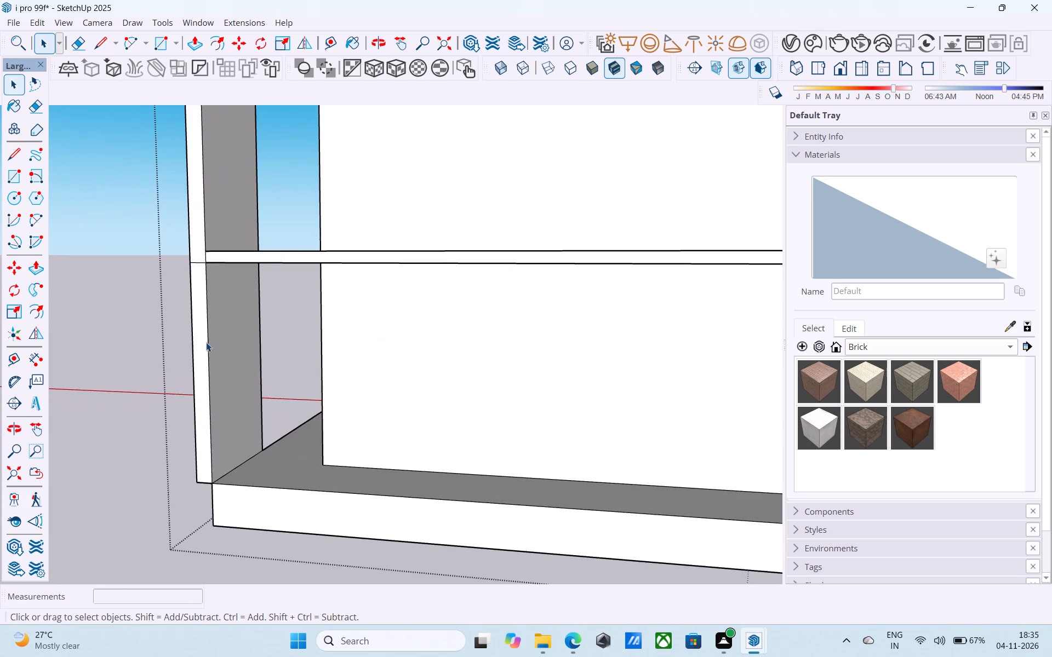
{"action": "left_click", "coordinate": [210, 342]}
{"action": "scroll", "coordinate": [211, 341], "scroll_direction": "up", "scroll_amount": 4}
{"action": "left_click", "coordinate": [219, 351]}
{"action": "key", "text": "p"}
{"action": "left_click", "coordinate": [224, 345]}
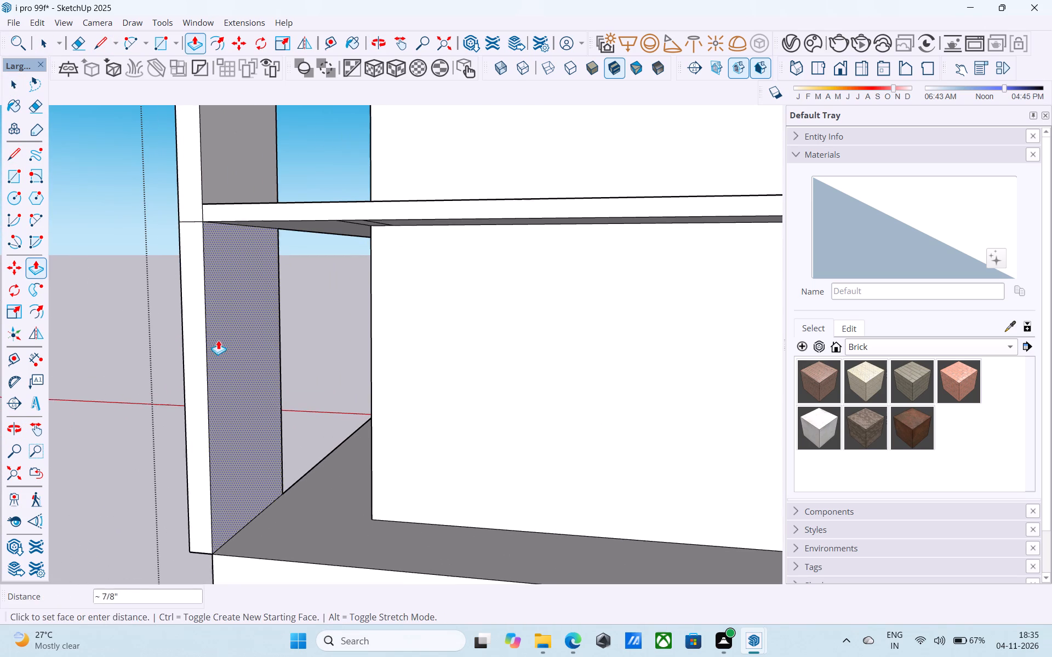
{"action": "left_click", "coordinate": [202, 328]}
Erase the leftover edges and bottom face of the removed fin portion beside the plinth's top.
{"action": "scroll", "coordinate": [202, 328], "scroll_direction": "down", "scroll_amount": 4}
{"action": "middle_click_drag", "start_coordinate": [202, 328], "coordinate": [268, 327]}
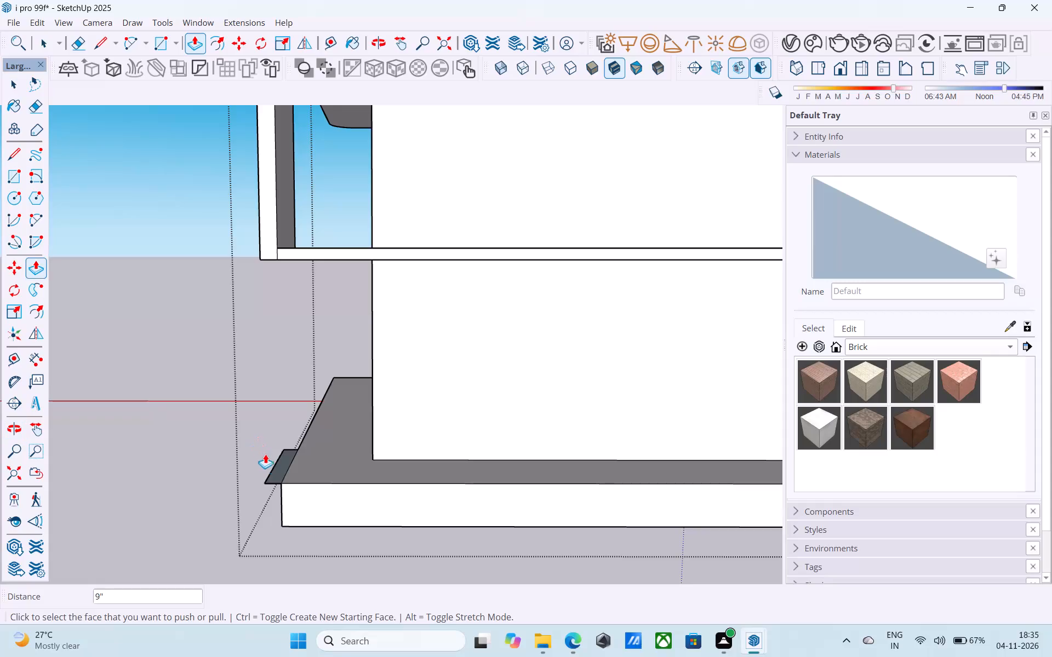
{"action": "key", "text": "e"}
{"action": "scroll", "coordinate": [278, 473], "scroll_direction": "up", "scroll_amount": 6}
{"action": "left_click", "coordinate": [265, 466]}
{"action": "left_click_drag", "start_coordinate": [265, 492], "coordinate": [262, 499]}
{"action": "left_click_drag", "start_coordinate": [305, 425], "coordinate": [298, 437]}
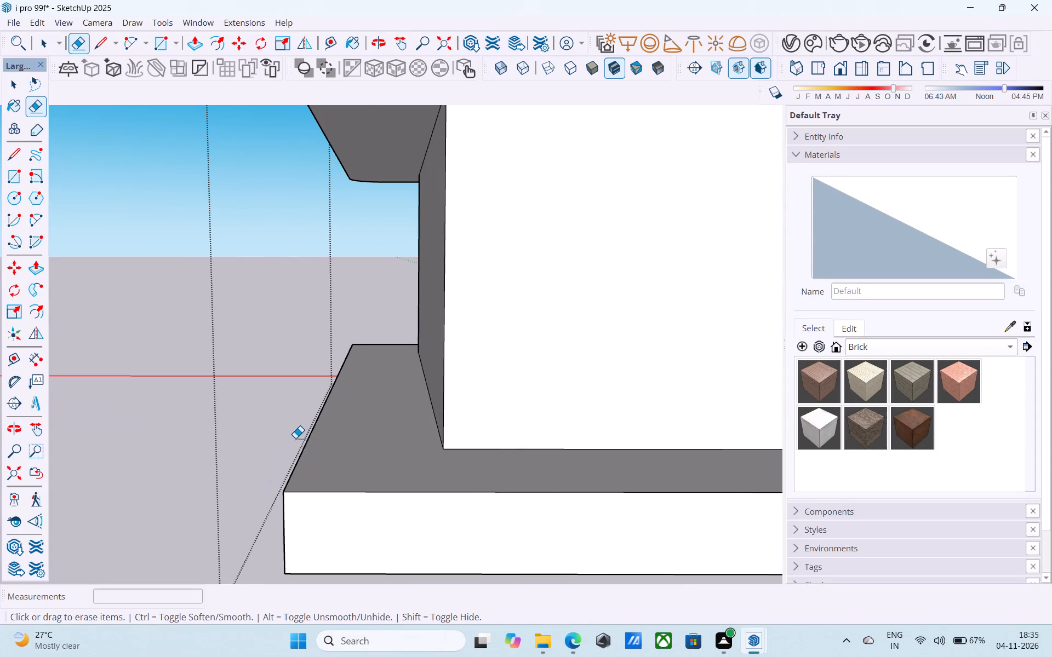
Examine the shortened fin and the front facade from the overall building view.
{"action": "scroll", "coordinate": [295, 437], "scroll_direction": "down", "scroll_amount": 4}
{"action": "middle_click_drag", "start_coordinate": [304, 433], "coordinate": [504, 404]}
{"action": "scroll", "coordinate": [505, 400], "scroll_direction": "down", "scroll_amount": 5}
{"action": "middle_click_drag", "start_coordinate": [504, 400], "coordinate": [627, 538], "text": "shift"}
{"action": "scroll", "coordinate": [597, 469], "scroll_direction": "down", "scroll_amount": 5}
{"action": "middle_click_drag", "start_coordinate": [586, 457], "coordinate": [562, 561], "text": "shift"}
{"action": "scroll", "coordinate": [561, 551], "scroll_direction": "down", "scroll_amount": 1, "text": "shift"}
{"action": "scroll", "coordinate": [537, 420], "scroll_direction": "down", "scroll_amount": 4}
{"action": "middle_click_drag", "start_coordinate": [515, 413], "coordinate": [517, 429], "text": "shift"}
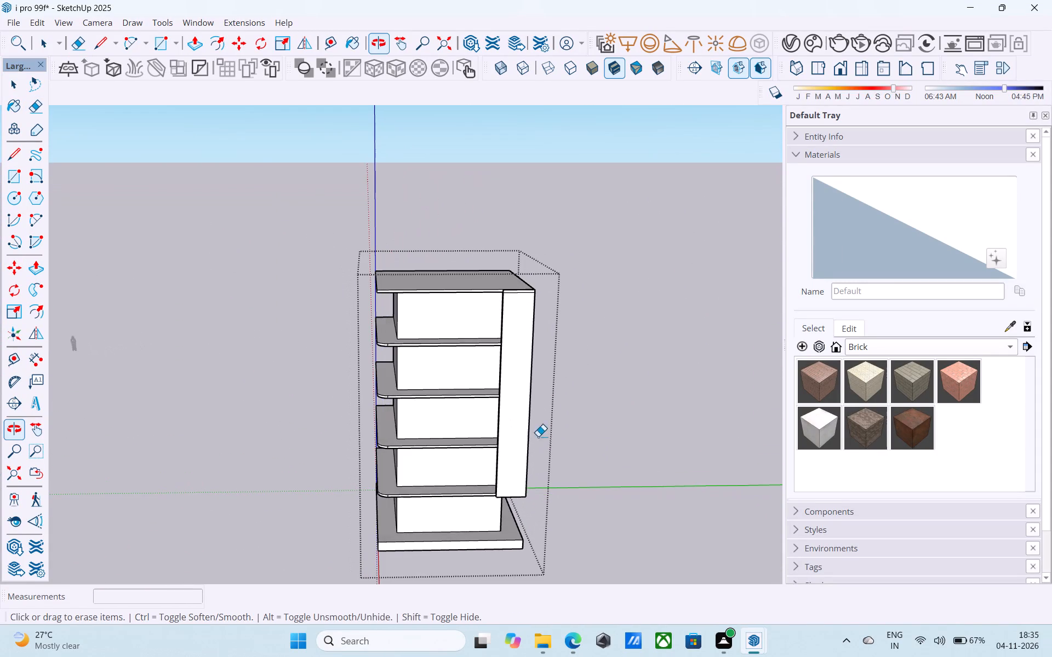
{"action": "scroll", "coordinate": [564, 425], "scroll_direction": "up", "scroll_amount": 9}
{"action": "key", "text": "space"}
{"action": "scroll", "coordinate": [487, 381], "scroll_direction": "down", "scroll_amount": 4}
{"action": "middle_click_drag", "start_coordinate": [486, 381], "coordinate": [470, 389], "text": "shift"}
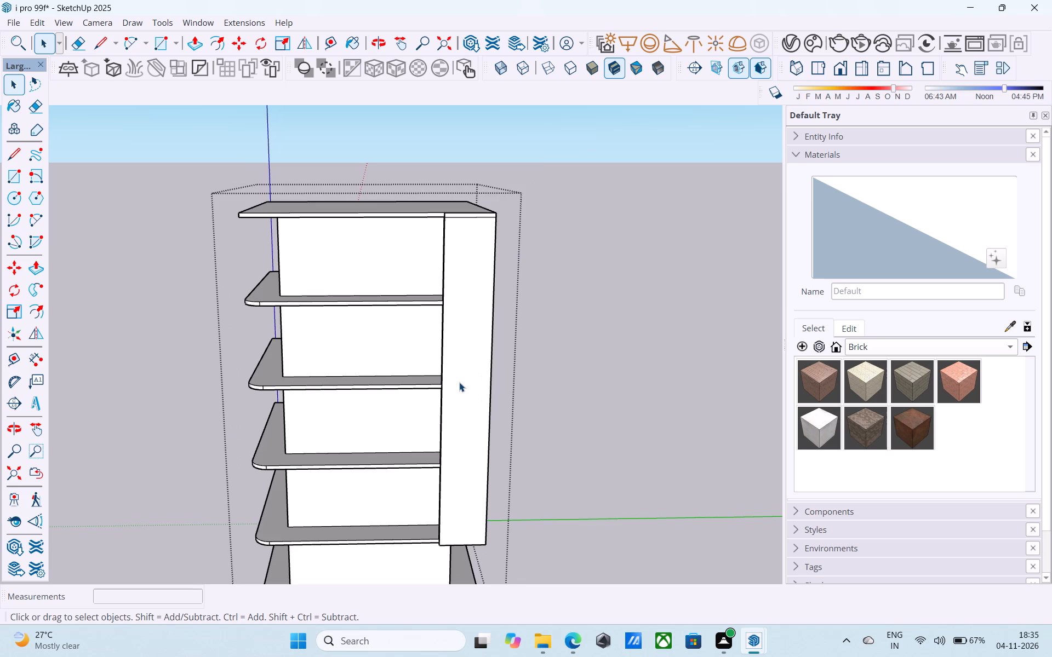
Offset the outline of the vertical fin's front face inward by 9".
{"action": "left_click", "coordinate": [459, 382]}
{"action": "scroll", "coordinate": [459, 382], "scroll_direction": "up", "scroll_amount": 5}
{"action": "key", "text": "f"}
{"action": "left_click", "coordinate": [459, 382]}
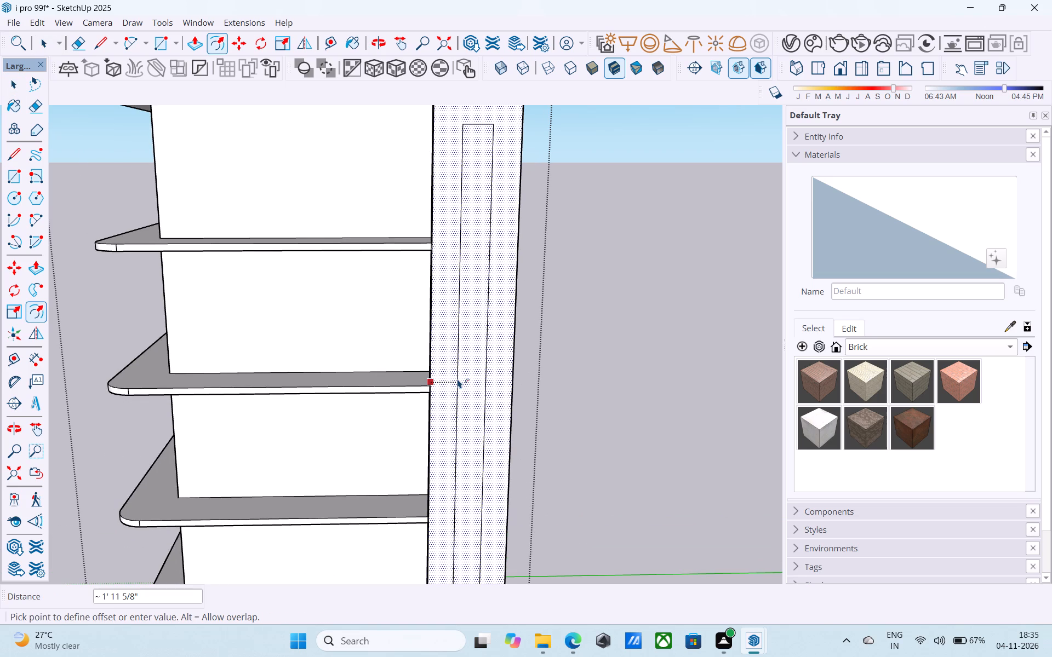
{"action": "key", "text": "6"}
{"action": "key", "text": "shift+quotedbl"}
{"action": "key", "text": "Return"}
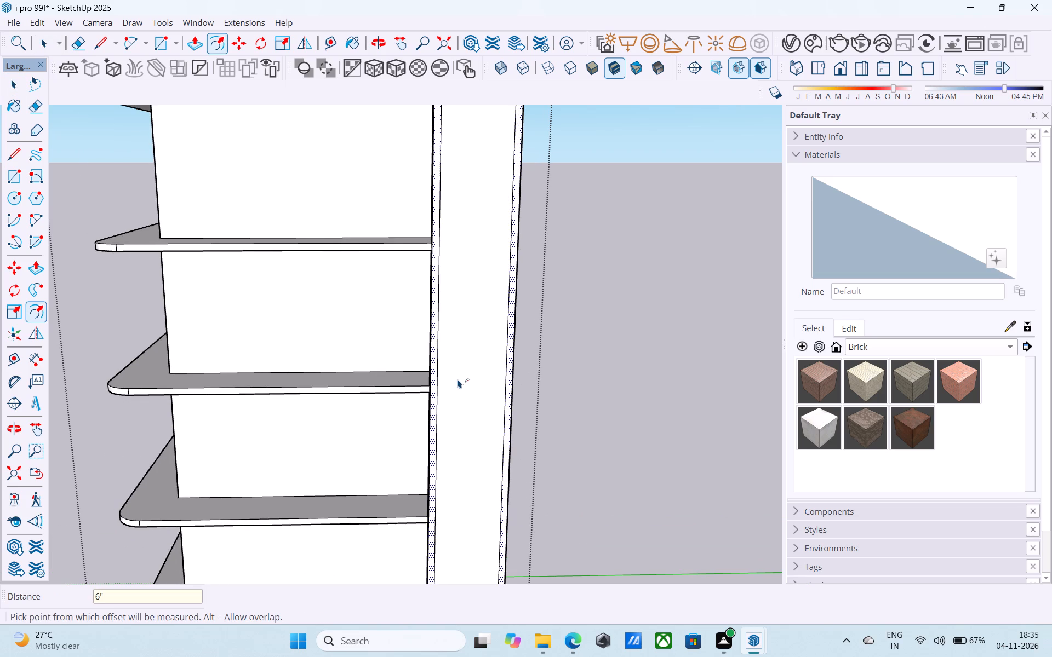
{"action": "type", "text": "9\""}
{"action": "key", "text": "Return"}
{"action": "key", "text": "space"}
Push/Pull the fin's inset front panel 9" inward to recess it within the surrounding frame.
{"action": "scroll", "coordinate": [458, 374], "scroll_direction": "down", "scroll_amount": 6}
{"action": "middle_click_drag", "start_coordinate": [458, 370], "coordinate": [481, 298]}
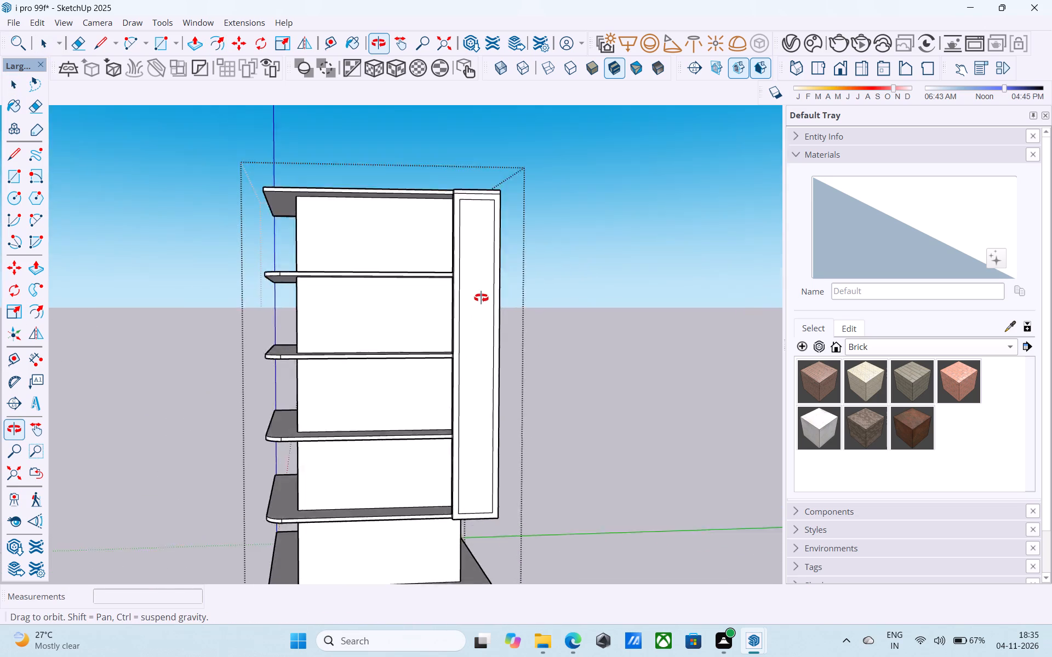
{"action": "middle_click_drag", "start_coordinate": [481, 298], "coordinate": [490, 314]}
{"action": "scroll", "coordinate": [490, 314], "scroll_direction": "up", "scroll_amount": 7}
{"action": "left_click", "coordinate": [483, 316]}
{"action": "scroll", "coordinate": [483, 316], "scroll_direction": "down", "scroll_amount": 7}
{"action": "key", "text": "p"}
{"action": "left_click", "coordinate": [483, 316]}
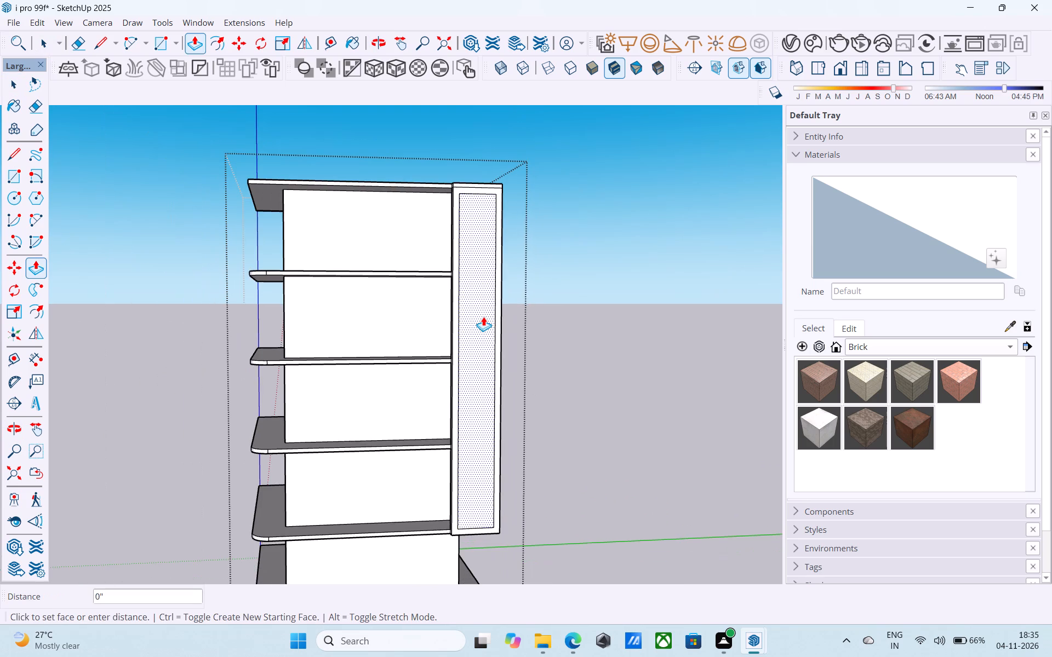
{"action": "scroll", "coordinate": [483, 316], "scroll_direction": "up", "scroll_amount": 5}
{"action": "left_click", "coordinate": [476, 301]}
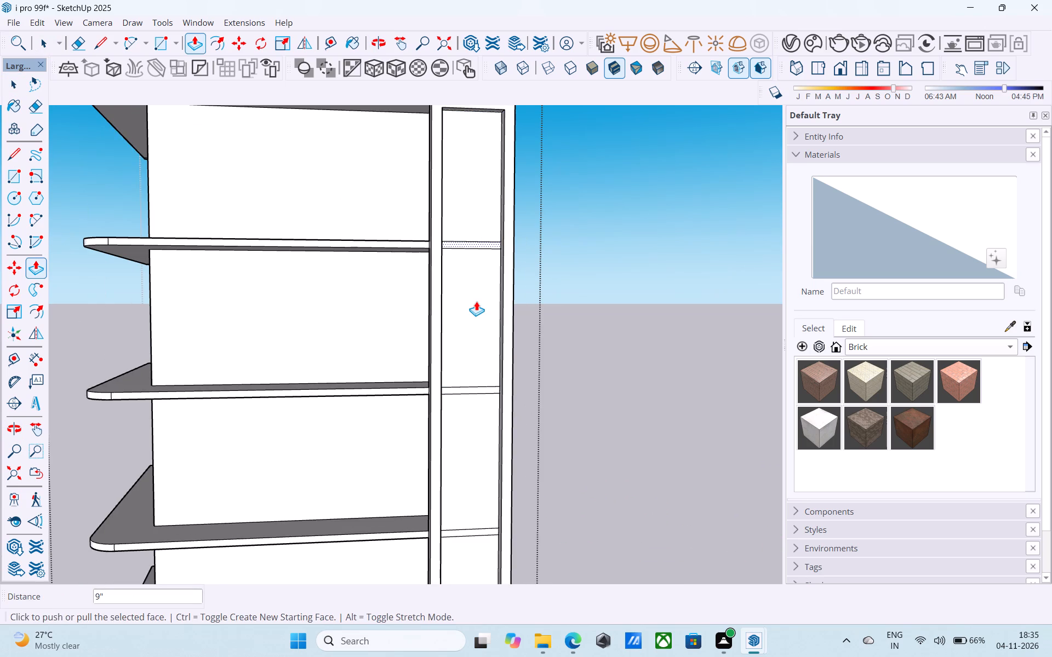
Delete the four remaining faces between the floor slabs inside the fin's frame to open it up.
{"action": "key", "text": "space"}
{"action": "left_click", "coordinate": [476, 301]}
{"action": "key", "text": "Delete"}
{"action": "left_click", "coordinate": [474, 210]}
{"action": "key", "text": "Delete"}
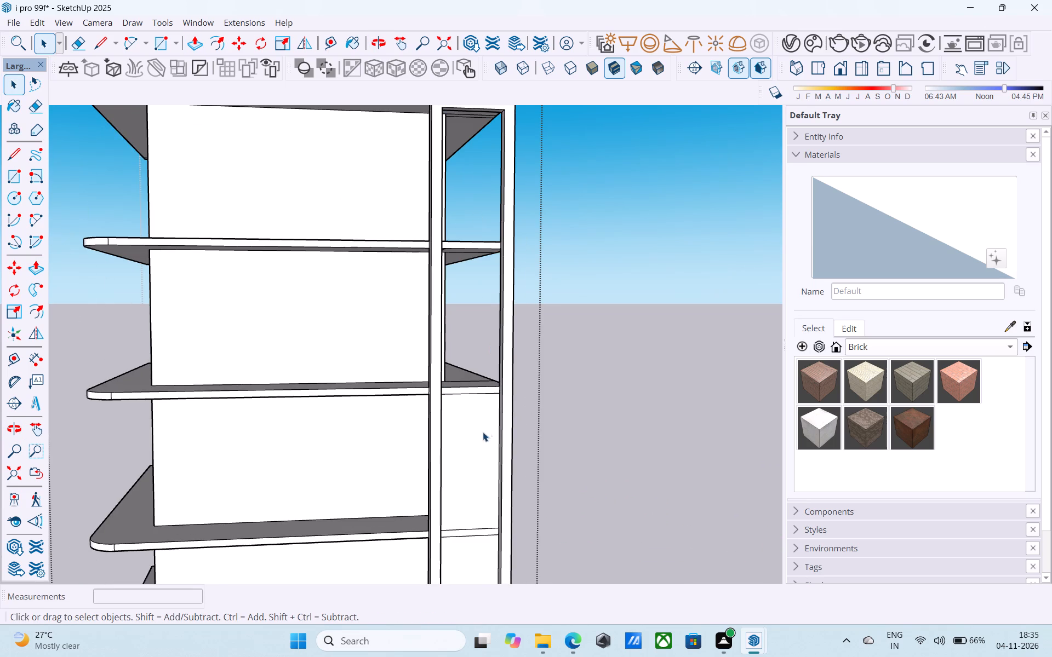
{"action": "left_click", "coordinate": [481, 432]}
{"action": "key", "text": "Delete"}
{"action": "scroll", "coordinate": [452, 332], "scroll_direction": "down", "scroll_amount": 6}
{"action": "scroll", "coordinate": [456, 478], "scroll_direction": "up", "scroll_amount": 6}
{"action": "left_click", "coordinate": [462, 478]}
{"action": "key", "text": "Delete"}
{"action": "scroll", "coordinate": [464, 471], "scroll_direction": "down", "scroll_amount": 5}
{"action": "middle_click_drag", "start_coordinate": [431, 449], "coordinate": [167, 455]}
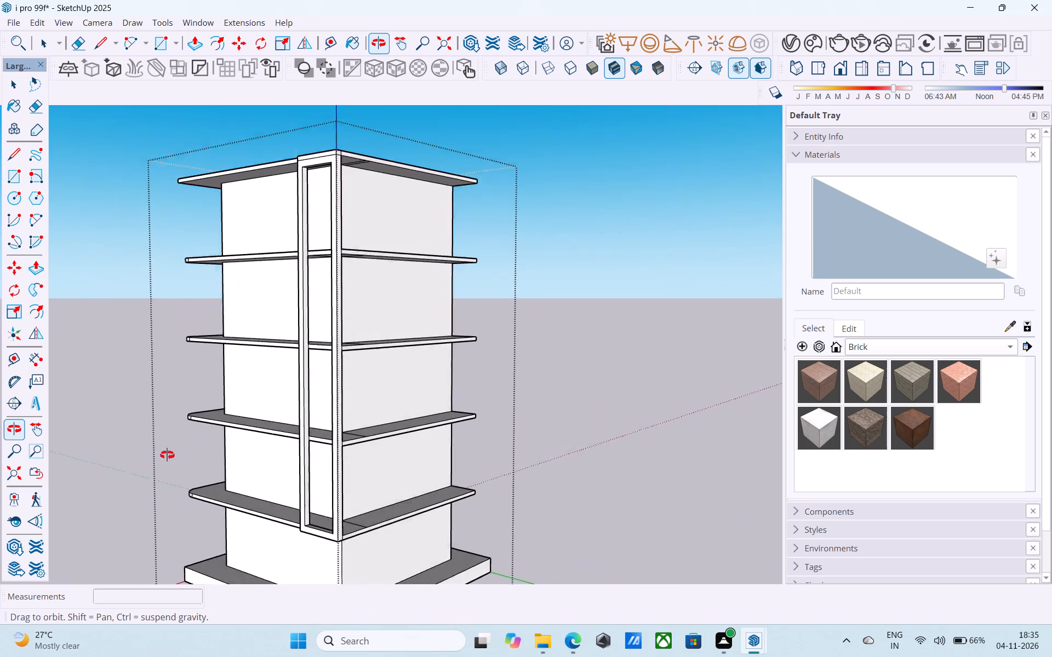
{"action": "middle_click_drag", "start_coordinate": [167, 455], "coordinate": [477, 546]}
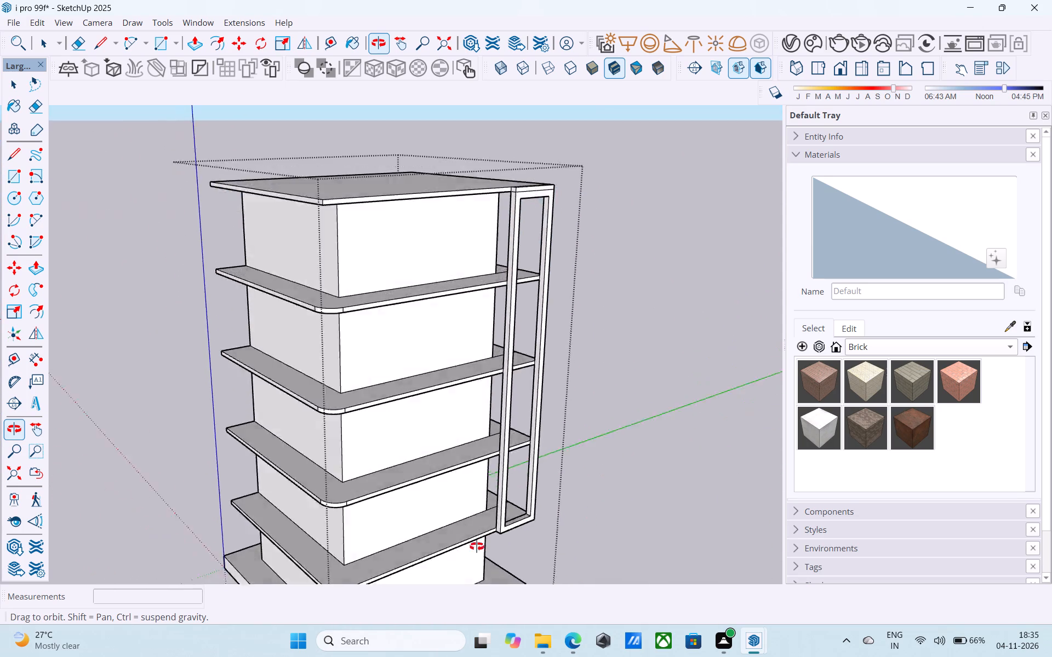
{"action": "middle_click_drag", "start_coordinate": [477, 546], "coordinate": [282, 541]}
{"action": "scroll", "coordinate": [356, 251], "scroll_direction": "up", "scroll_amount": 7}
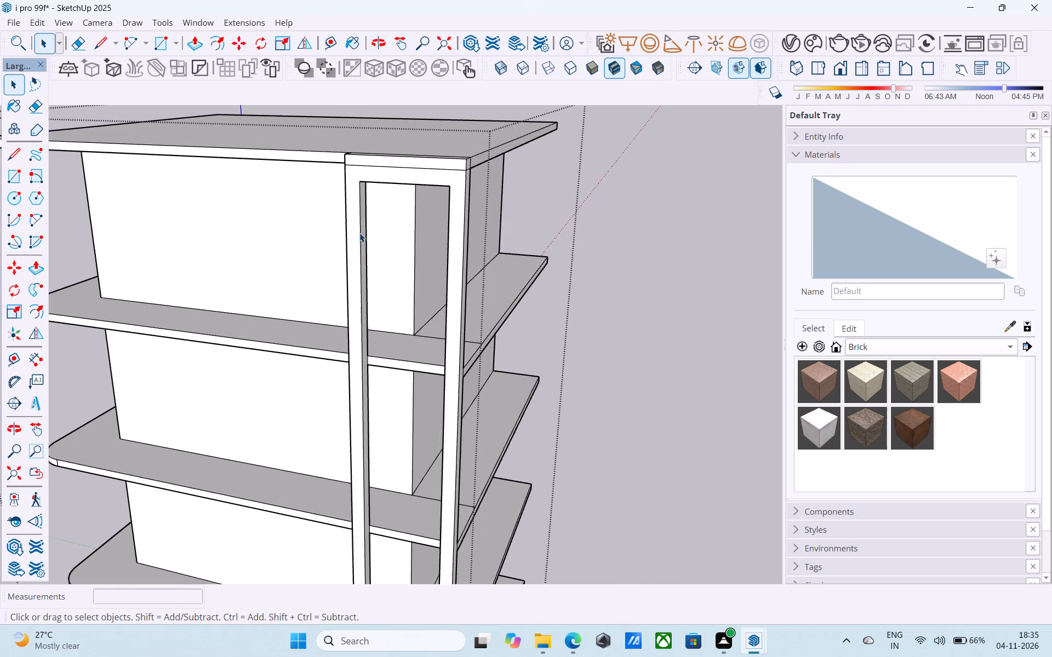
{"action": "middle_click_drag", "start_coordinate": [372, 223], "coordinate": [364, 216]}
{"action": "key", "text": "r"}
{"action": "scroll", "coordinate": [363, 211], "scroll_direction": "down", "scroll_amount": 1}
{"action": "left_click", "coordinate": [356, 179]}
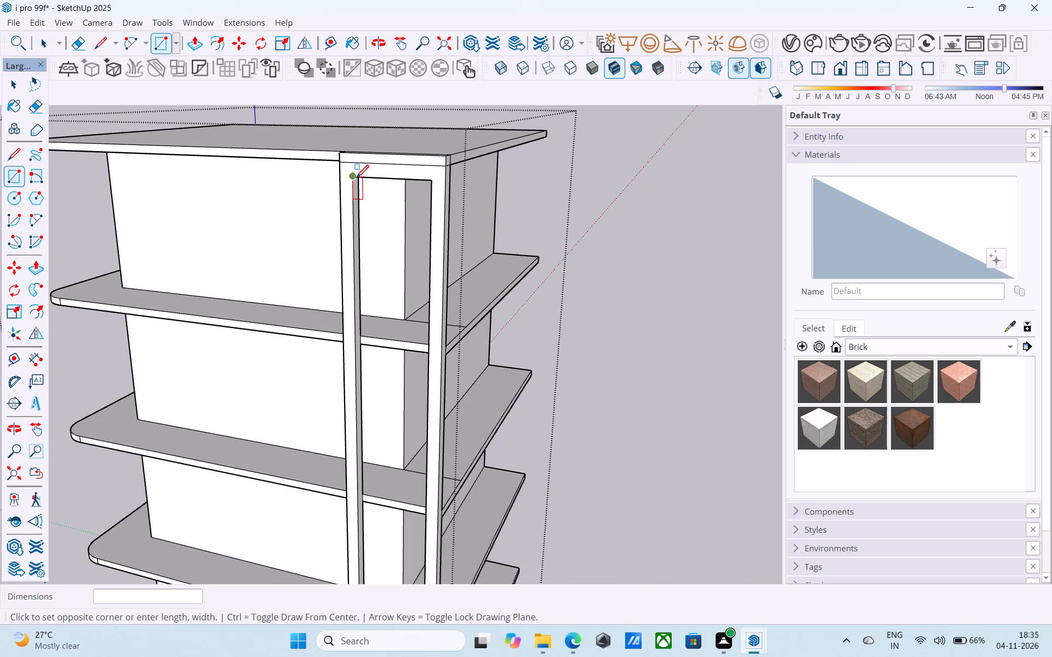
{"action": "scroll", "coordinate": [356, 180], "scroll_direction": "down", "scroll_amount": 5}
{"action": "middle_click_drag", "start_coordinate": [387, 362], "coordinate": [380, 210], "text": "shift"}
Save the model.
{"action": "key", "text": "ctrl+s"}
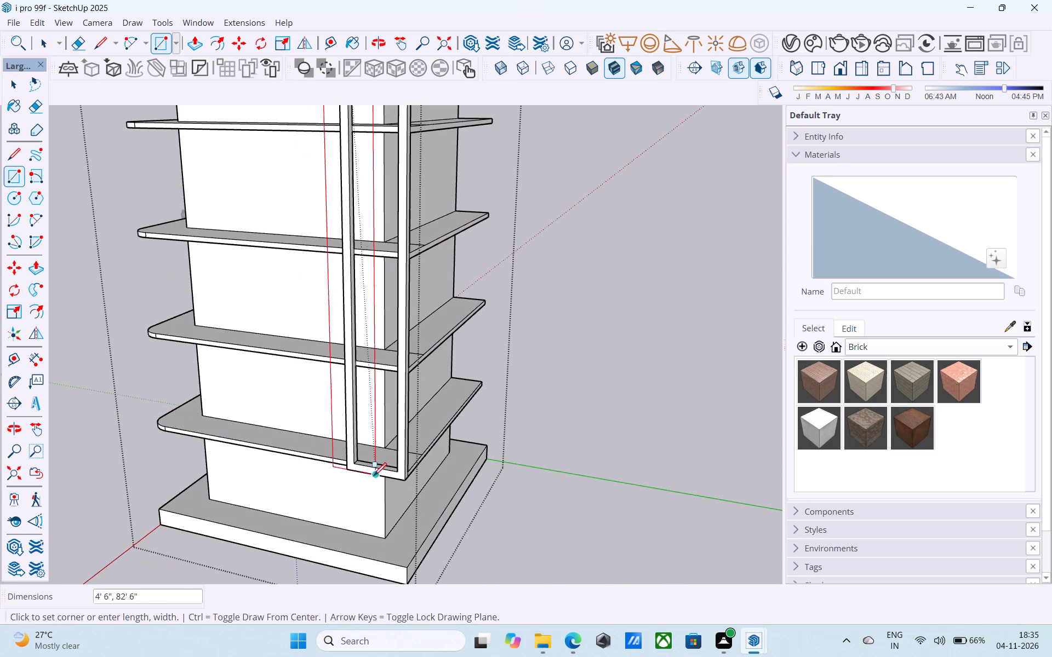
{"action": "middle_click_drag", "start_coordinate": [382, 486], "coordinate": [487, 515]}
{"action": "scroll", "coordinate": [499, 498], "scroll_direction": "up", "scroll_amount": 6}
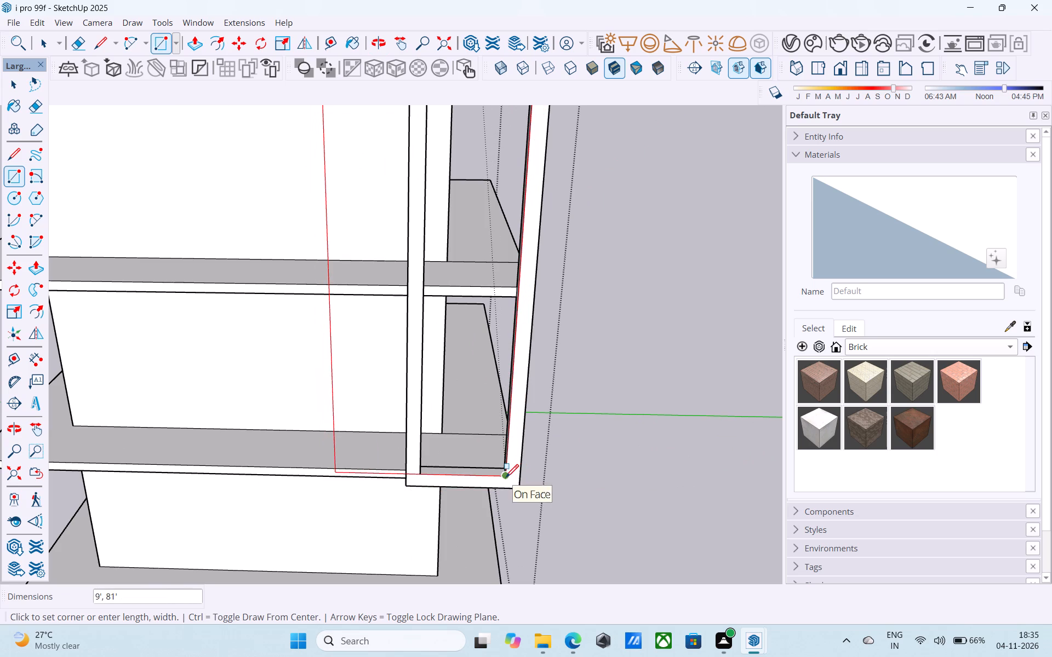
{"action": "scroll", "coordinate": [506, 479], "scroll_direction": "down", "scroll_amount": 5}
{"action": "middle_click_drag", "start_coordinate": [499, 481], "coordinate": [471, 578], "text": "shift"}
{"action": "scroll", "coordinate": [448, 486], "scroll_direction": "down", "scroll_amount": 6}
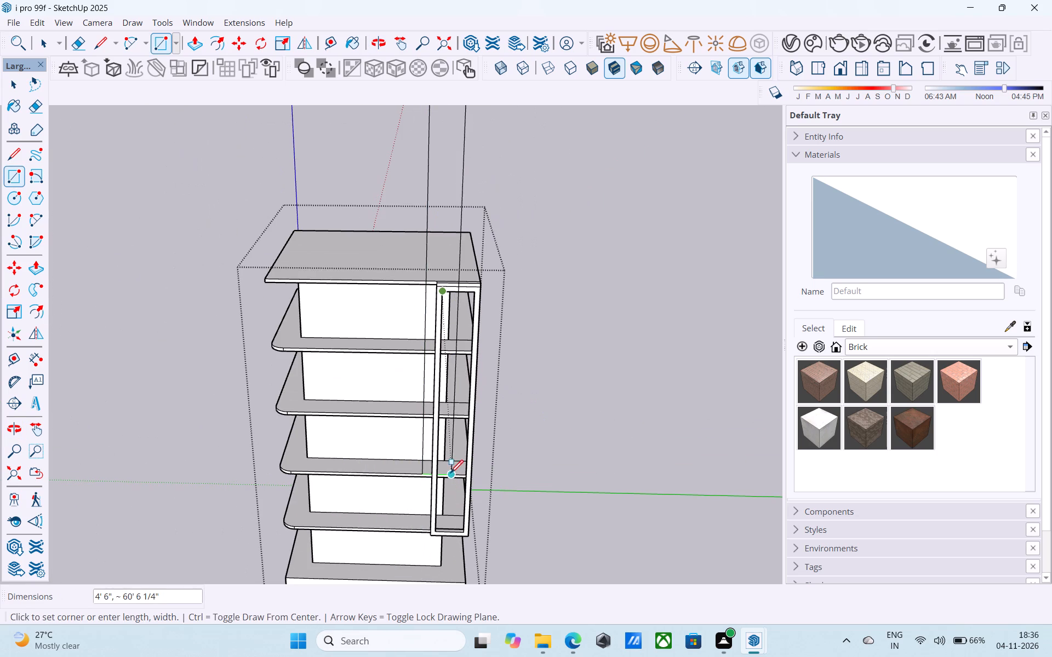
Draw a 4' 6" by 40' 6" rectangle across the fin frame's front opening, from its upper inner corner to the opposite lower one.
{"action": "key", "text": "r"}
{"action": "scroll", "coordinate": [444, 313], "scroll_direction": "up", "scroll_amount": 13}
{"action": "left_click", "coordinate": [411, 250]}
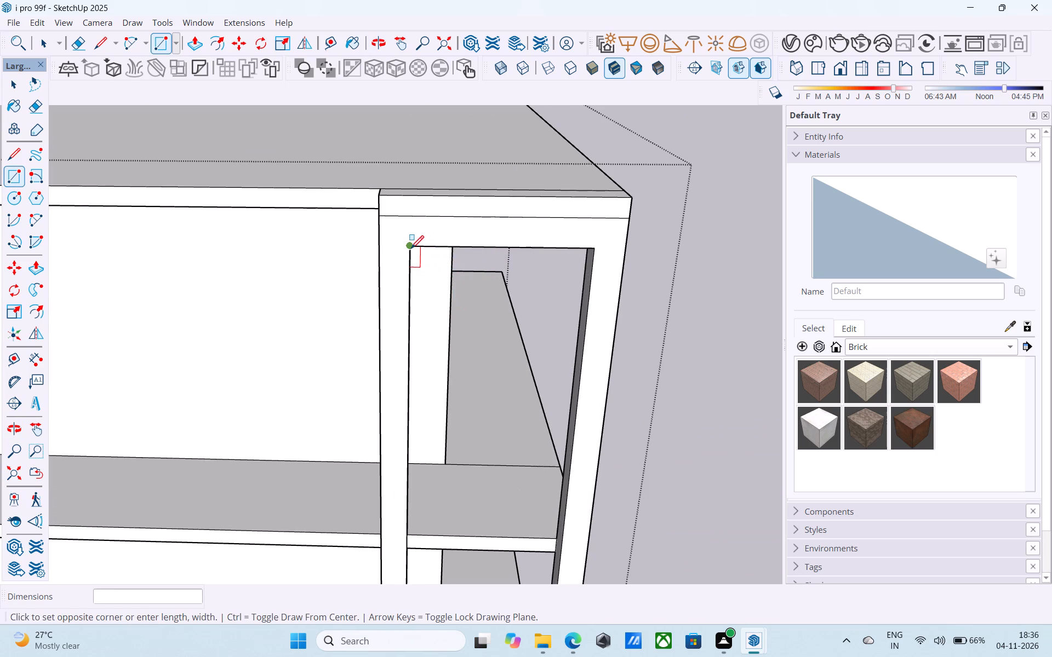
{"action": "scroll", "coordinate": [411, 250], "scroll_direction": "down", "scroll_amount": 6}
{"action": "middle_click_drag", "start_coordinate": [545, 474], "coordinate": [474, 300]}
{"action": "middle_click_drag", "start_coordinate": [433, 504], "coordinate": [417, 331]}
{"action": "scroll", "coordinate": [450, 413], "scroll_direction": "down", "scroll_amount": 5}
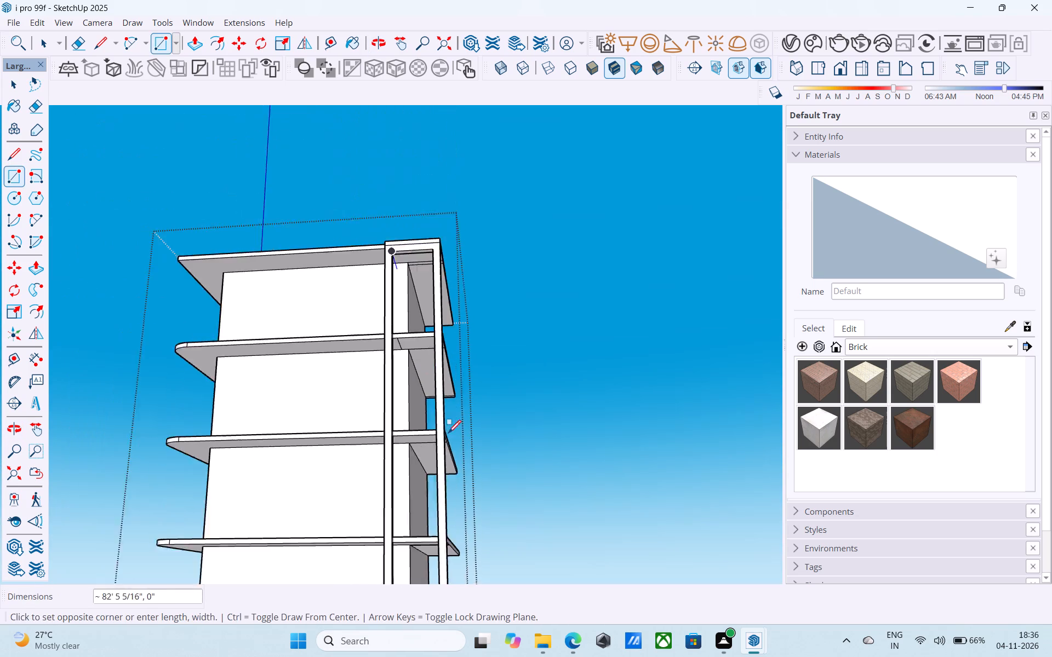
{"action": "scroll", "coordinate": [448, 434], "scroll_direction": "down", "scroll_amount": 1}
{"action": "middle_click_drag", "start_coordinate": [444, 451], "coordinate": [498, 377], "text": "shift"}
{"action": "scroll", "coordinate": [465, 486], "scroll_direction": "up", "scroll_amount": 7}
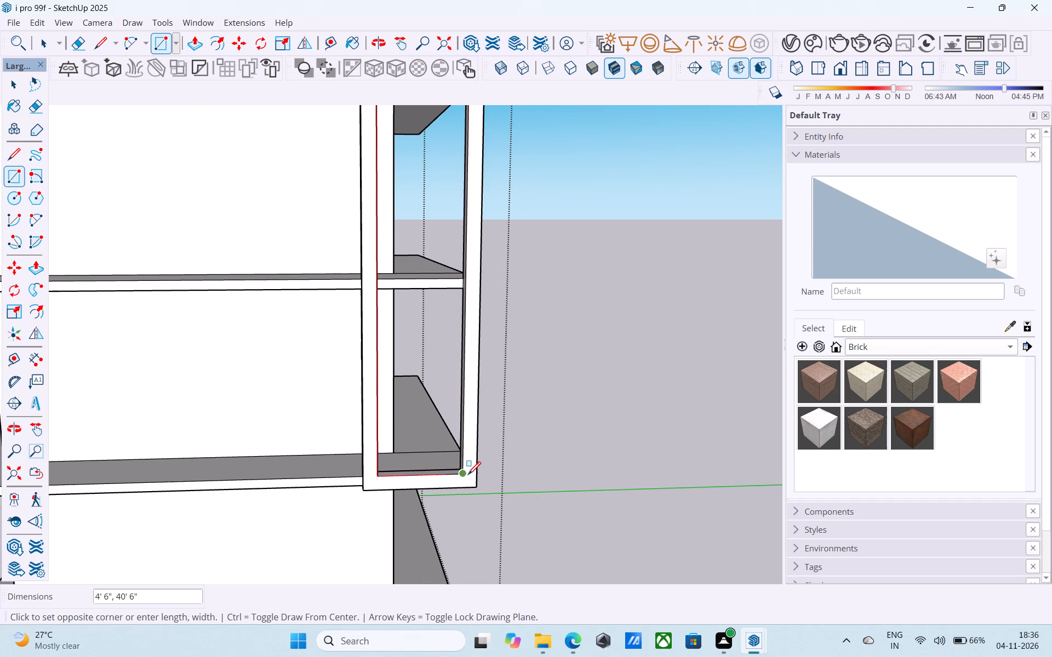
{"action": "left_click", "coordinate": [468, 476]}
{"action": "scroll", "coordinate": [468, 474], "scroll_direction": "down", "scroll_amount": 5}
{"action": "middle_click_drag", "start_coordinate": [384, 388], "coordinate": [382, 460]}
{"action": "scroll", "coordinate": [396, 418], "scroll_direction": "down", "scroll_amount": 6}
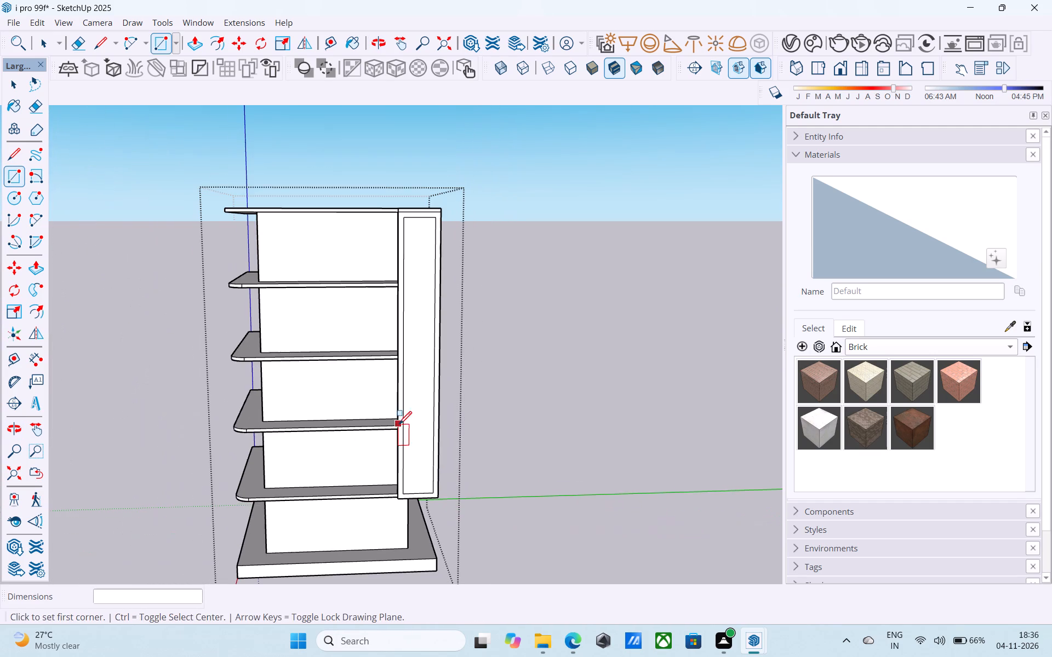
{"action": "key", "text": "space"}
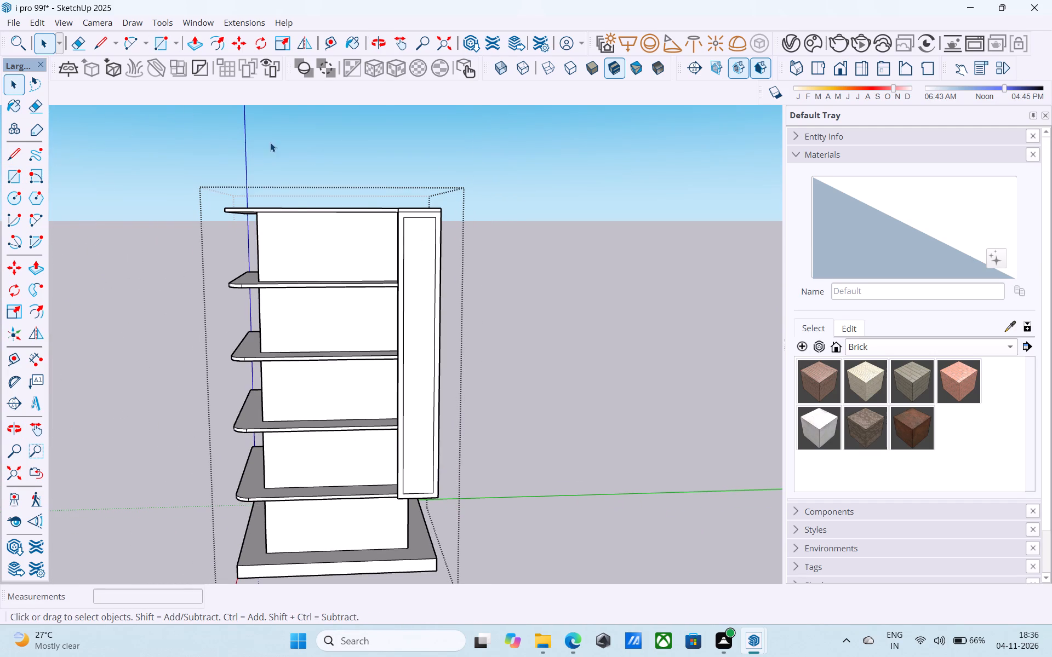
Browse the Patterns material collection and pick the Checker_Plate_1K material for painting.
{"action": "left_click", "coordinate": [854, 348]}
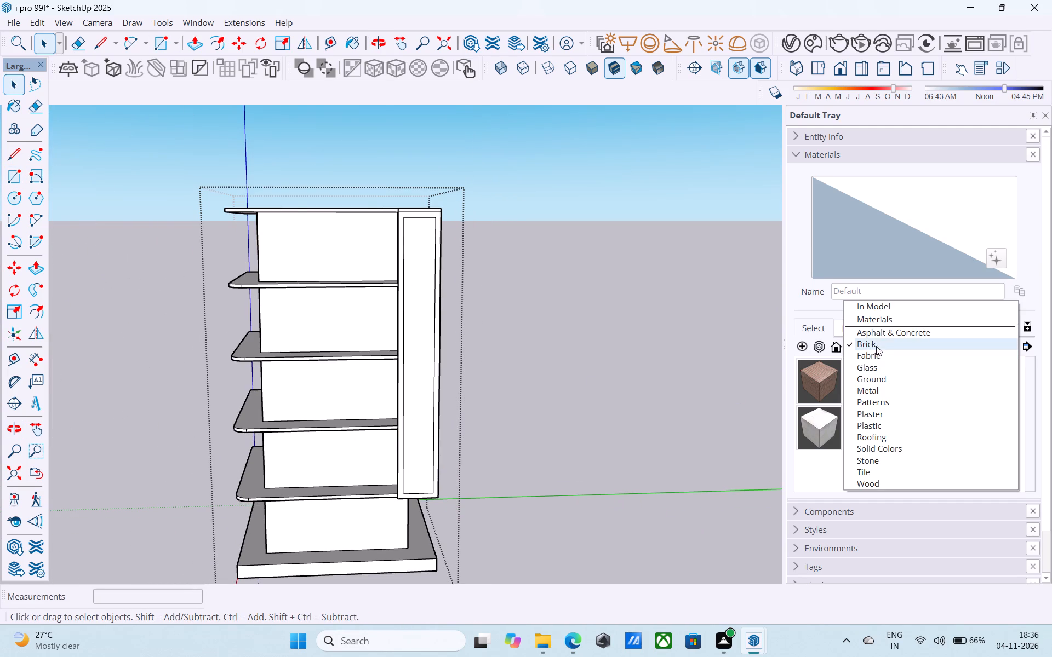
{"action": "left_click", "coordinate": [881, 397]}
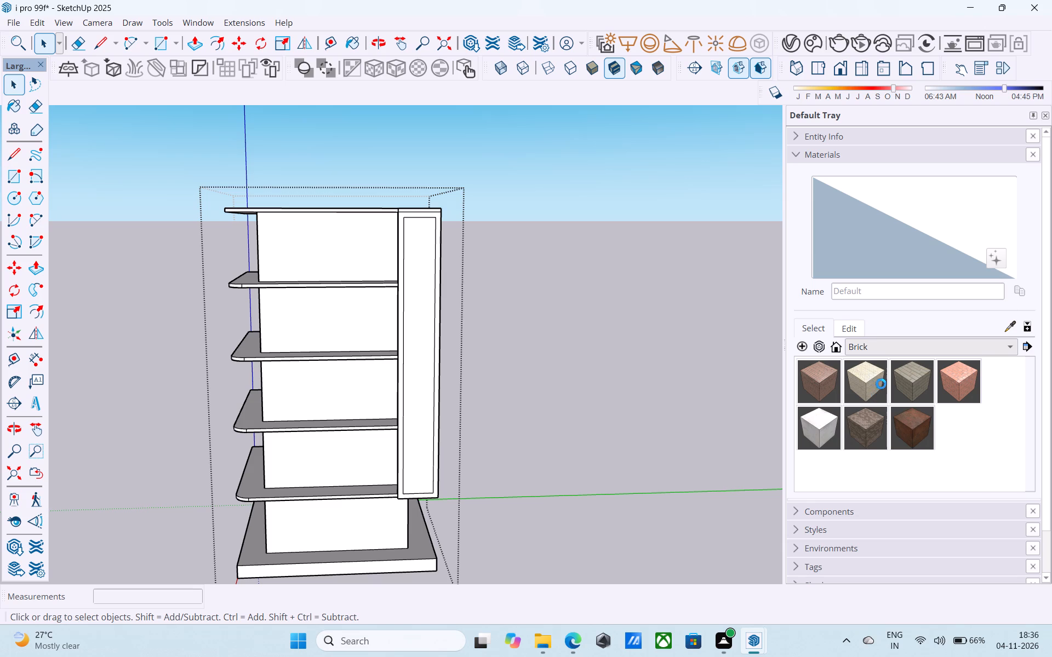
{"action": "scroll", "coordinate": [879, 383], "scroll_direction": "down", "scroll_amount": 7}
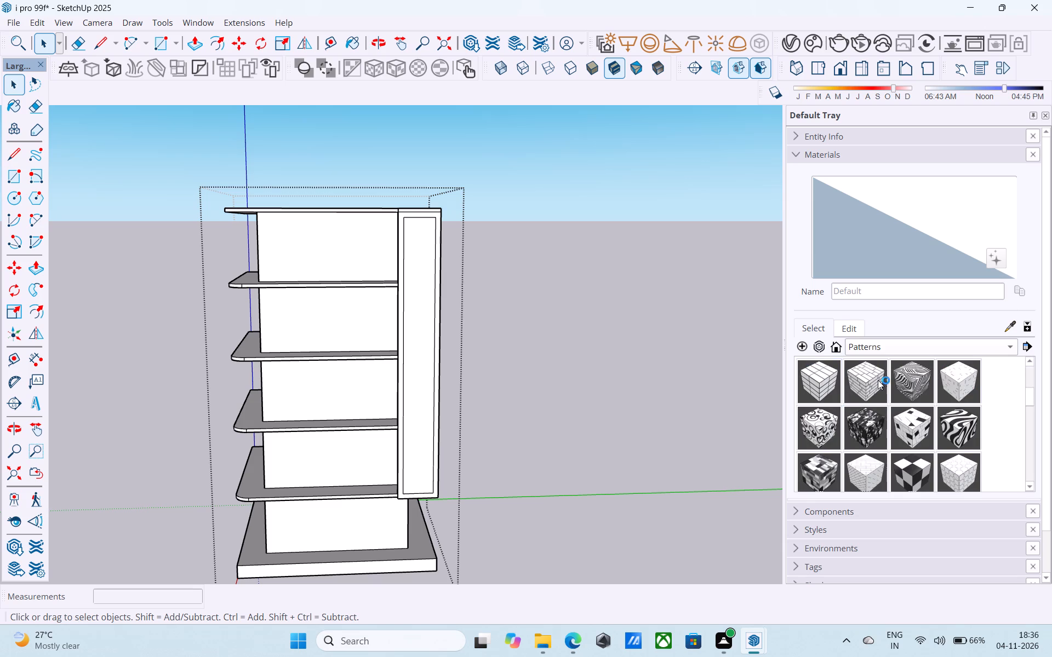
{"action": "scroll", "coordinate": [878, 380], "scroll_direction": "up", "scroll_amount": 1}
{"action": "scroll", "coordinate": [878, 380], "scroll_direction": "down", "scroll_amount": 3}
{"action": "scroll", "coordinate": [878, 380], "scroll_direction": "up", "scroll_amount": 2}
{"action": "scroll", "coordinate": [874, 397], "scroll_direction": "down", "scroll_amount": 1}
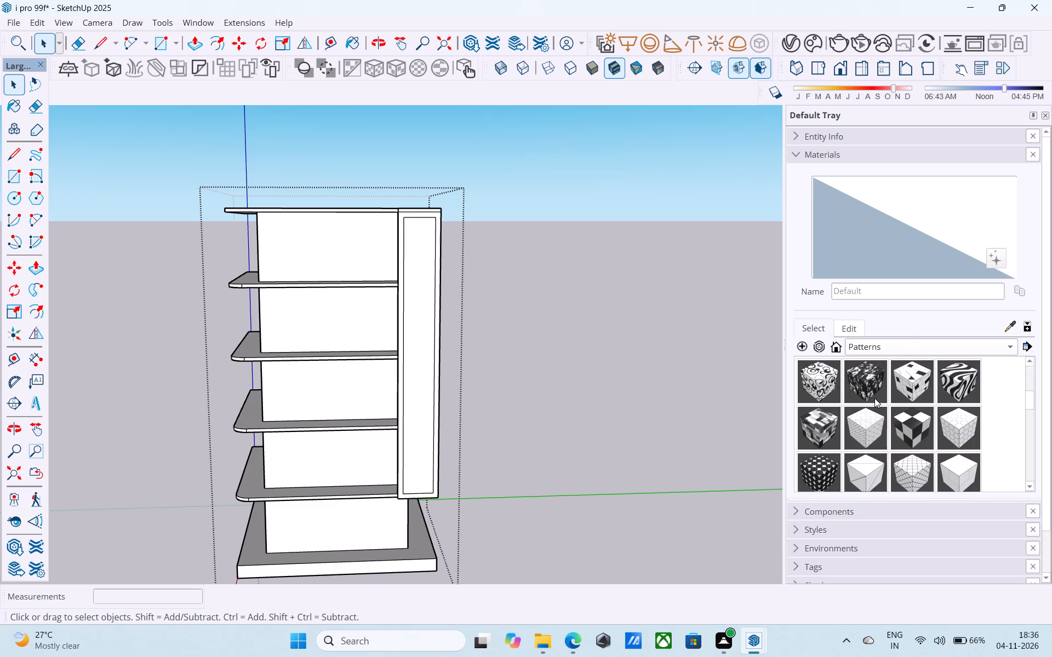
{"action": "left_click", "coordinate": [860, 431]}
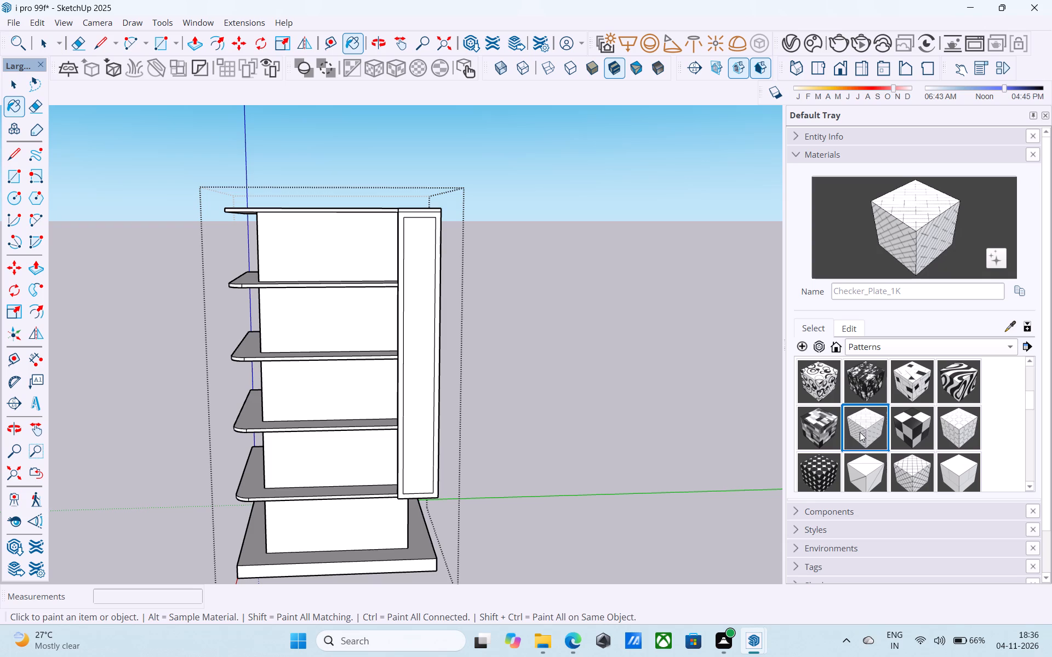
{"action": "scroll", "coordinate": [860, 432], "scroll_direction": "down", "scroll_amount": 3}
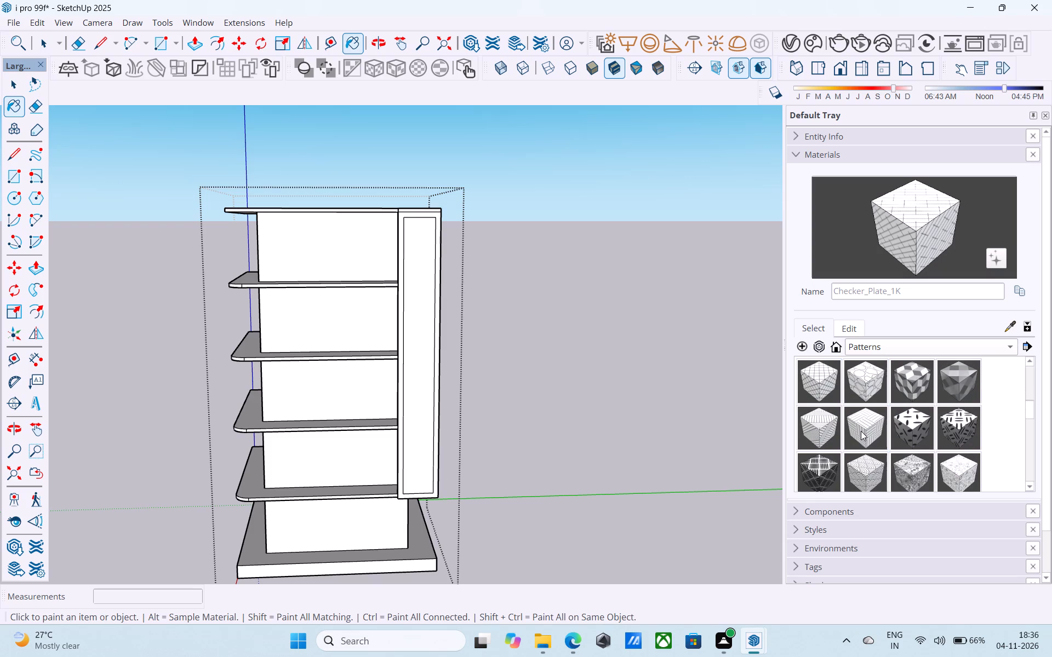
{"action": "scroll", "coordinate": [861, 431], "scroll_direction": "down", "scroll_amount": 1}
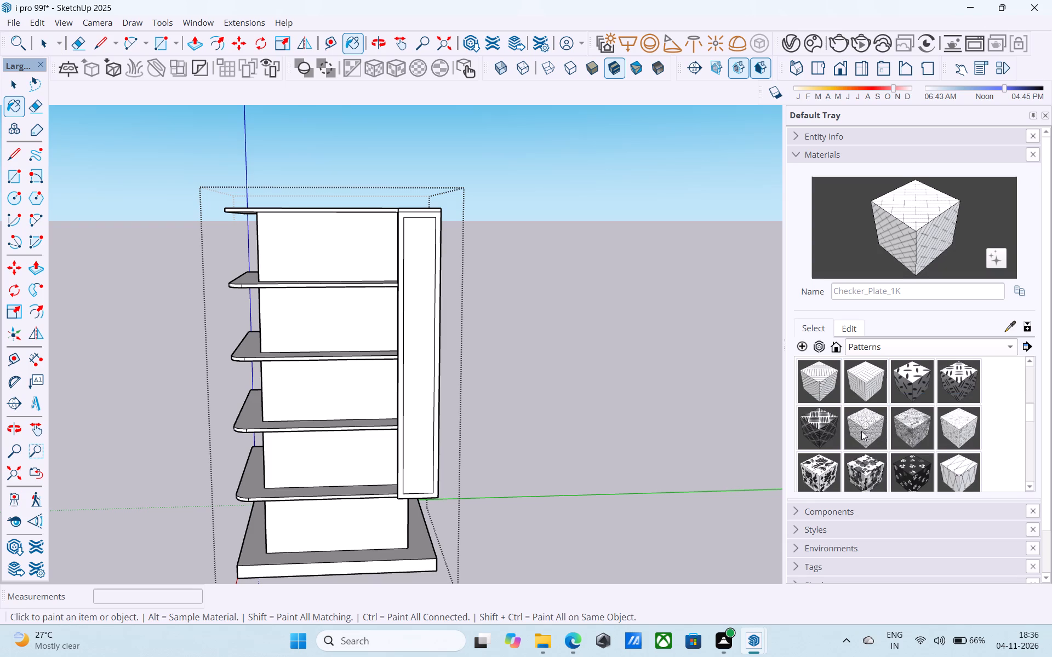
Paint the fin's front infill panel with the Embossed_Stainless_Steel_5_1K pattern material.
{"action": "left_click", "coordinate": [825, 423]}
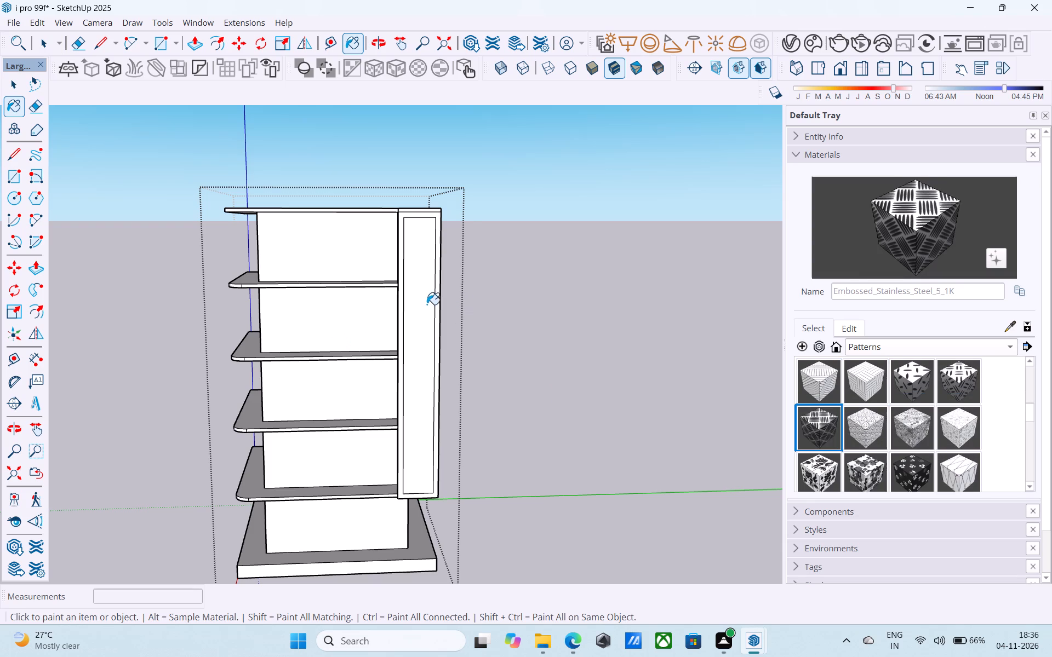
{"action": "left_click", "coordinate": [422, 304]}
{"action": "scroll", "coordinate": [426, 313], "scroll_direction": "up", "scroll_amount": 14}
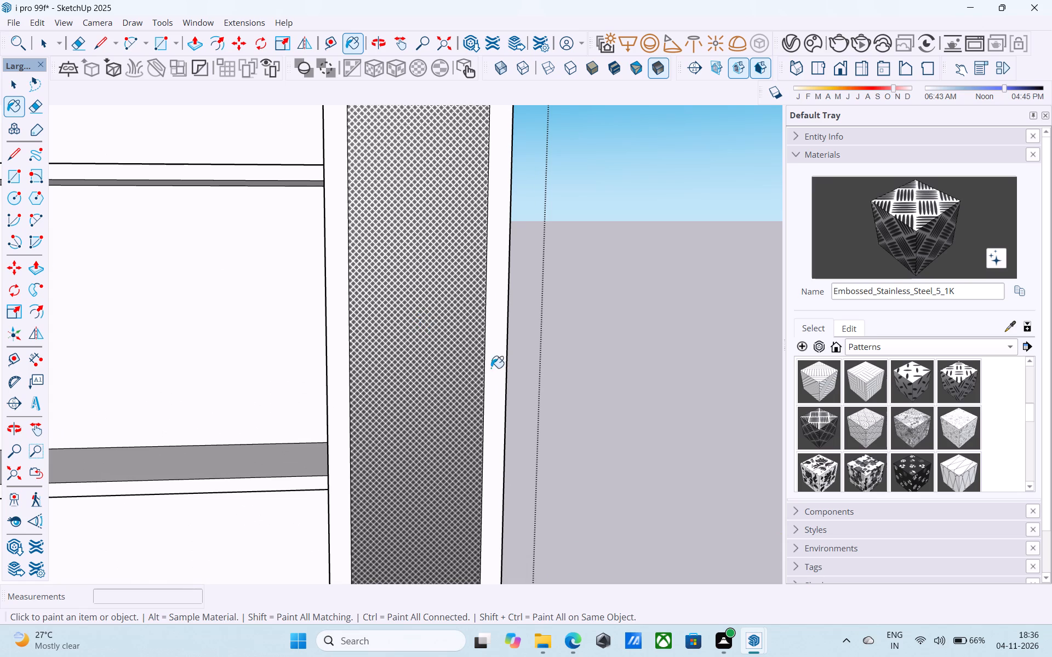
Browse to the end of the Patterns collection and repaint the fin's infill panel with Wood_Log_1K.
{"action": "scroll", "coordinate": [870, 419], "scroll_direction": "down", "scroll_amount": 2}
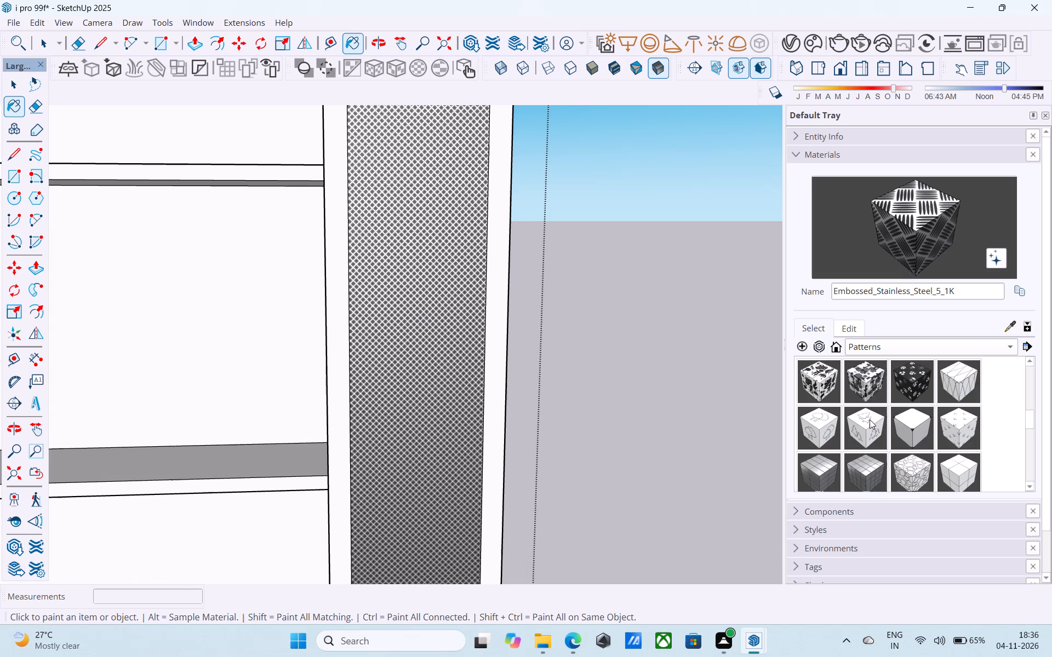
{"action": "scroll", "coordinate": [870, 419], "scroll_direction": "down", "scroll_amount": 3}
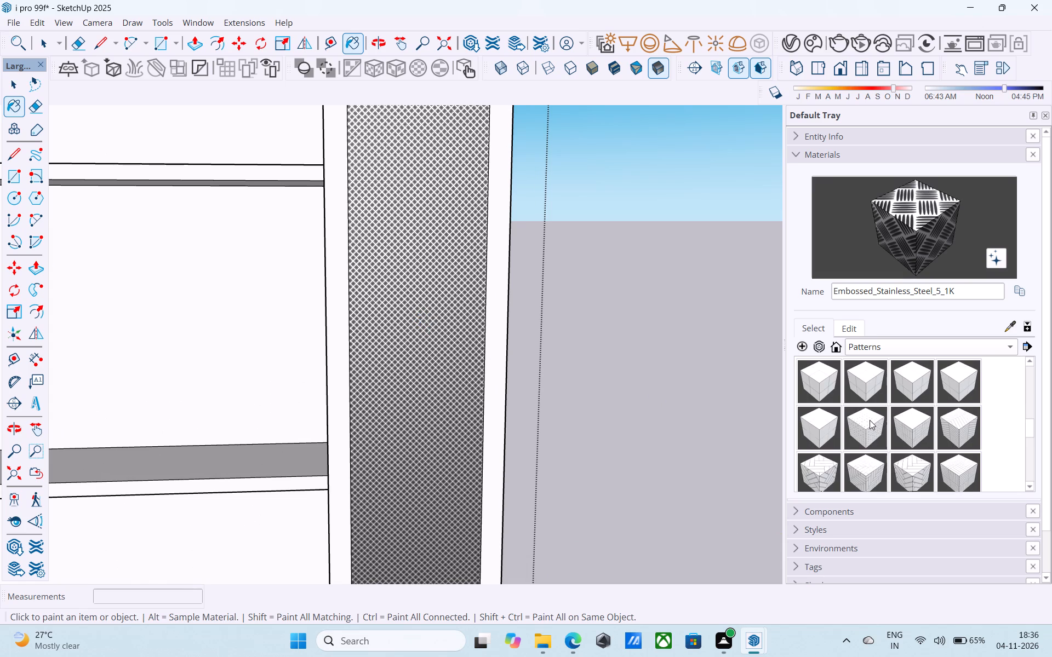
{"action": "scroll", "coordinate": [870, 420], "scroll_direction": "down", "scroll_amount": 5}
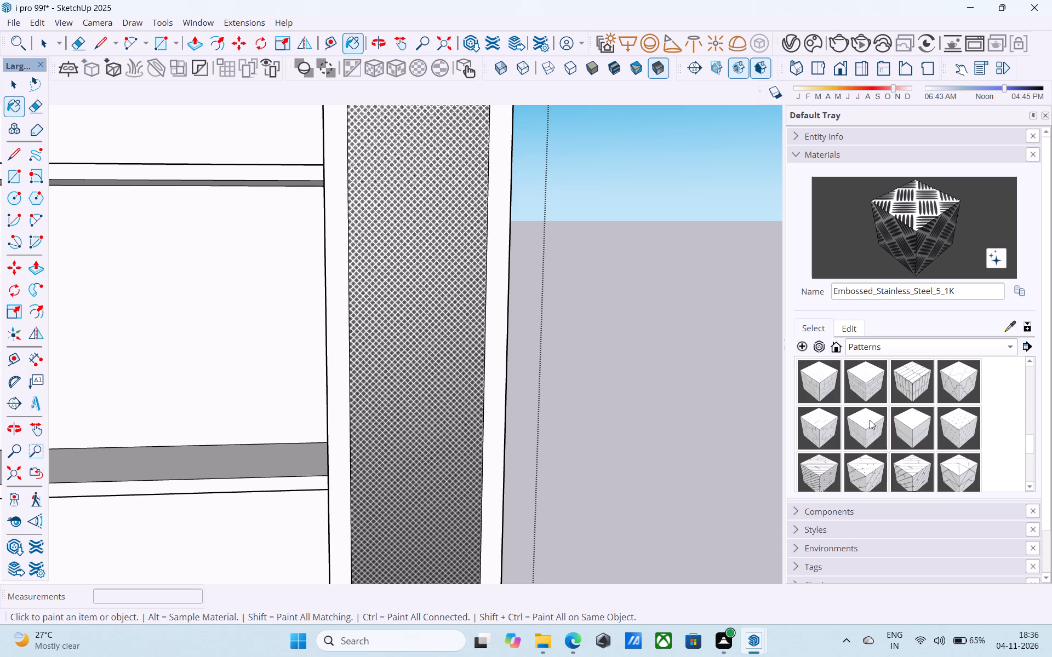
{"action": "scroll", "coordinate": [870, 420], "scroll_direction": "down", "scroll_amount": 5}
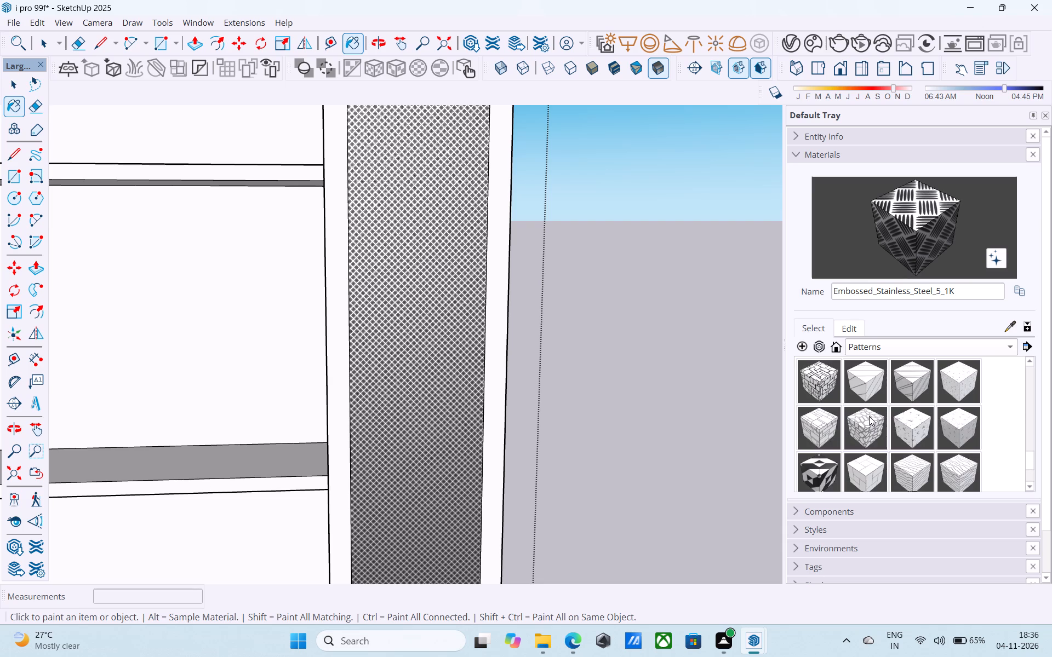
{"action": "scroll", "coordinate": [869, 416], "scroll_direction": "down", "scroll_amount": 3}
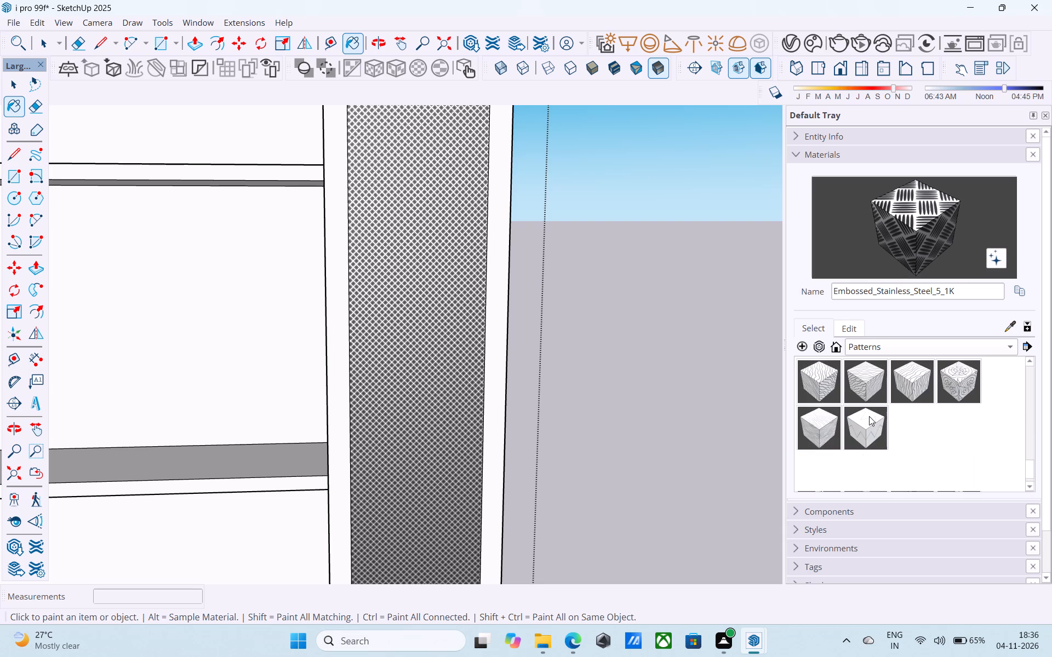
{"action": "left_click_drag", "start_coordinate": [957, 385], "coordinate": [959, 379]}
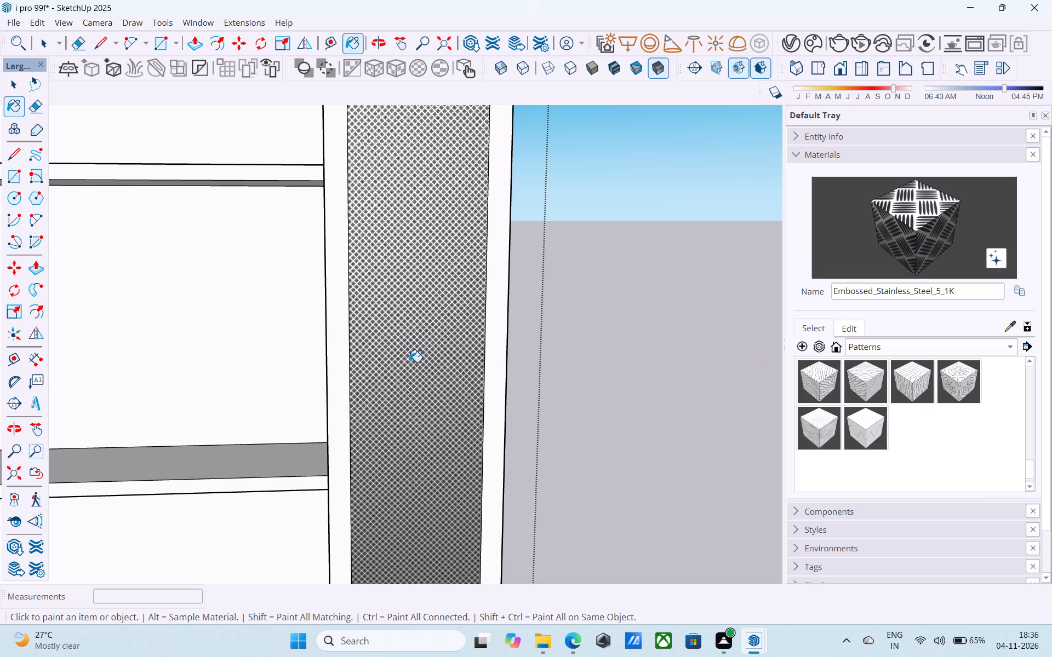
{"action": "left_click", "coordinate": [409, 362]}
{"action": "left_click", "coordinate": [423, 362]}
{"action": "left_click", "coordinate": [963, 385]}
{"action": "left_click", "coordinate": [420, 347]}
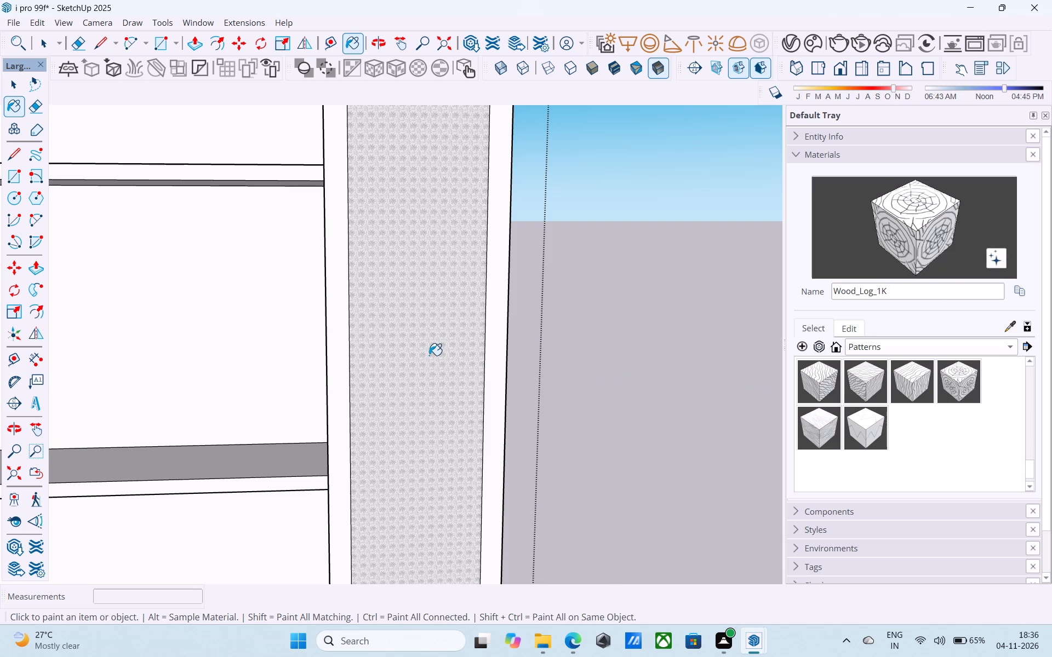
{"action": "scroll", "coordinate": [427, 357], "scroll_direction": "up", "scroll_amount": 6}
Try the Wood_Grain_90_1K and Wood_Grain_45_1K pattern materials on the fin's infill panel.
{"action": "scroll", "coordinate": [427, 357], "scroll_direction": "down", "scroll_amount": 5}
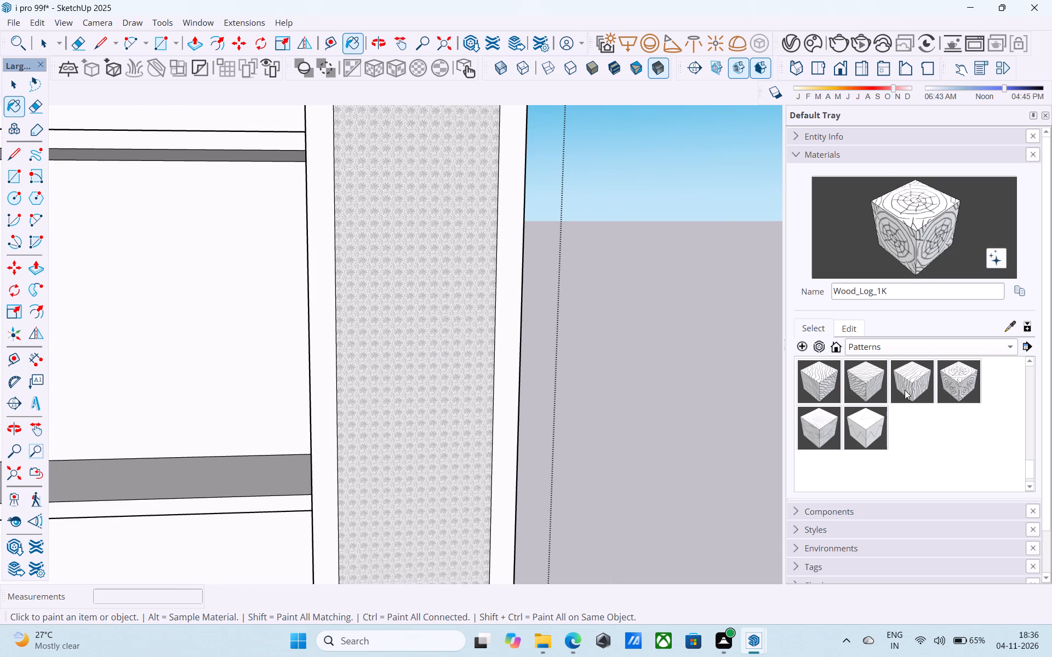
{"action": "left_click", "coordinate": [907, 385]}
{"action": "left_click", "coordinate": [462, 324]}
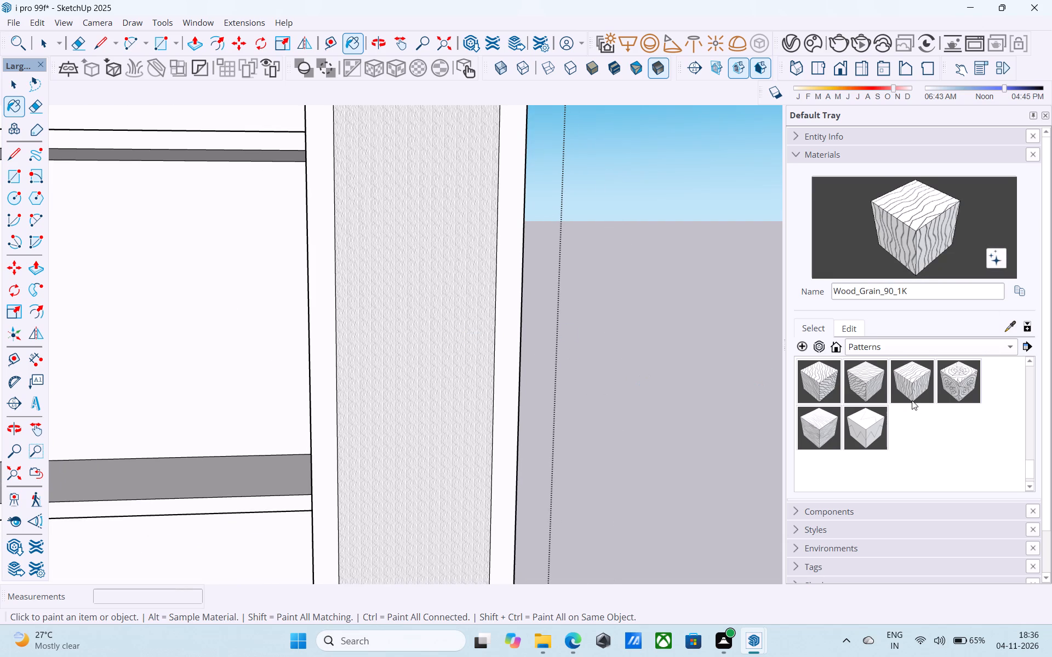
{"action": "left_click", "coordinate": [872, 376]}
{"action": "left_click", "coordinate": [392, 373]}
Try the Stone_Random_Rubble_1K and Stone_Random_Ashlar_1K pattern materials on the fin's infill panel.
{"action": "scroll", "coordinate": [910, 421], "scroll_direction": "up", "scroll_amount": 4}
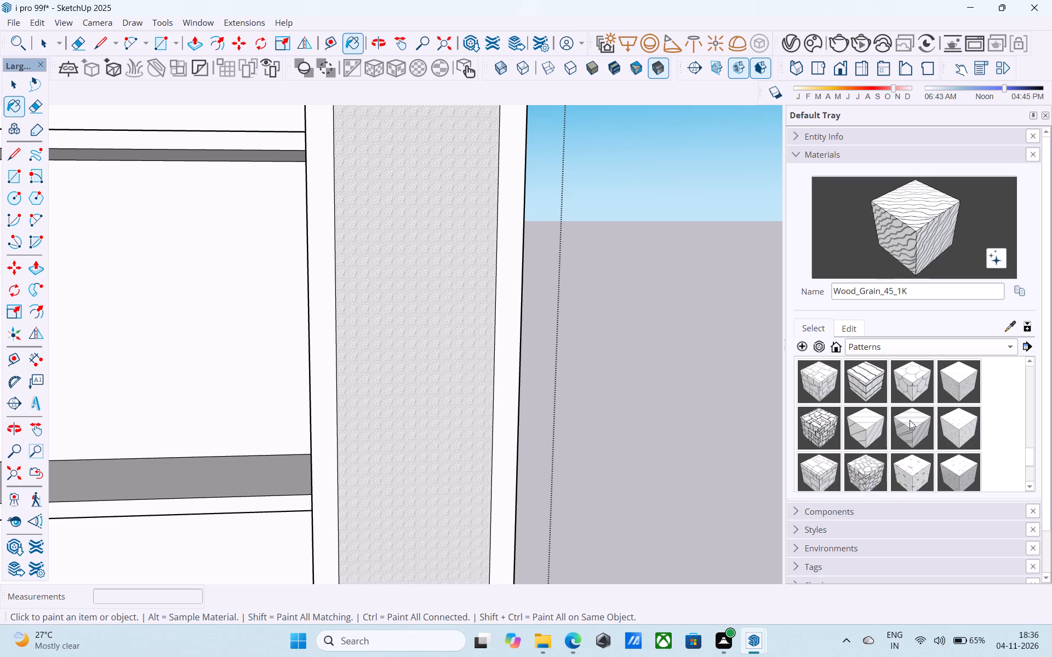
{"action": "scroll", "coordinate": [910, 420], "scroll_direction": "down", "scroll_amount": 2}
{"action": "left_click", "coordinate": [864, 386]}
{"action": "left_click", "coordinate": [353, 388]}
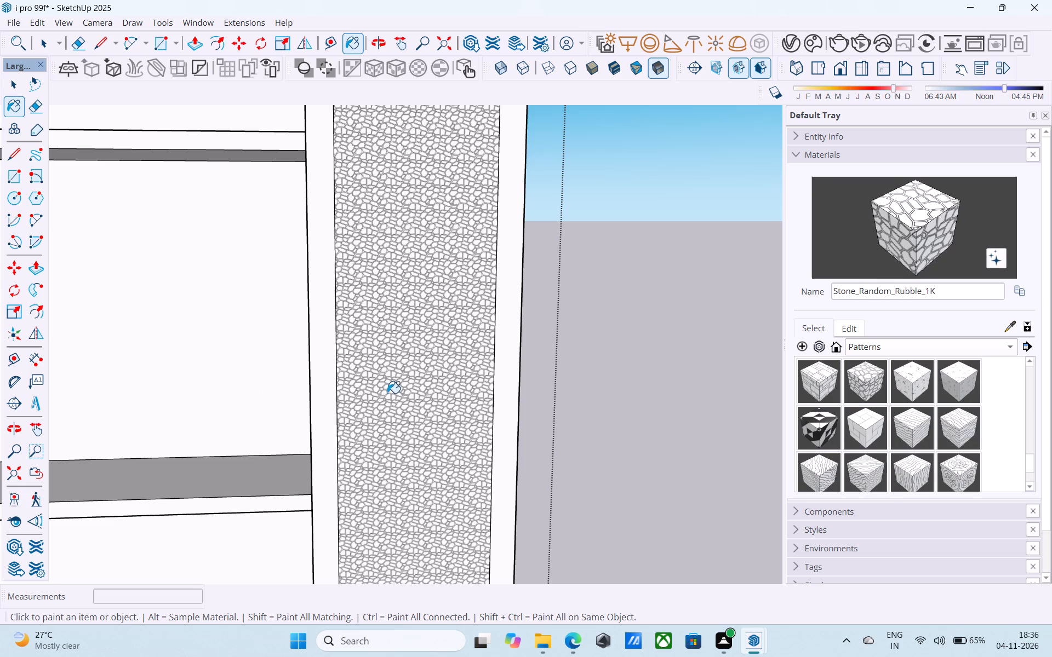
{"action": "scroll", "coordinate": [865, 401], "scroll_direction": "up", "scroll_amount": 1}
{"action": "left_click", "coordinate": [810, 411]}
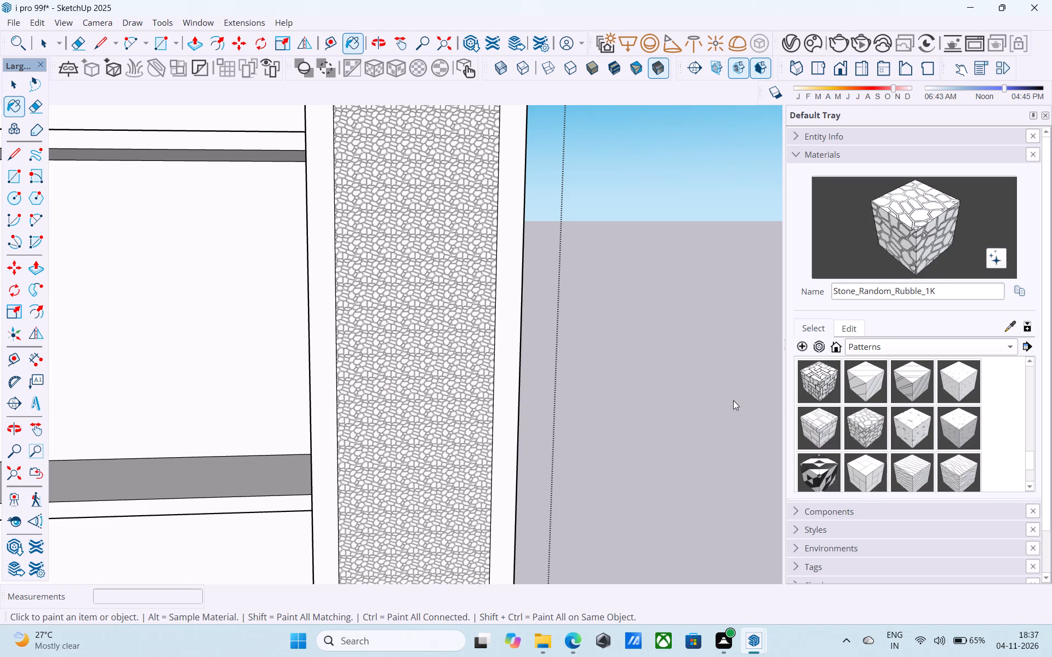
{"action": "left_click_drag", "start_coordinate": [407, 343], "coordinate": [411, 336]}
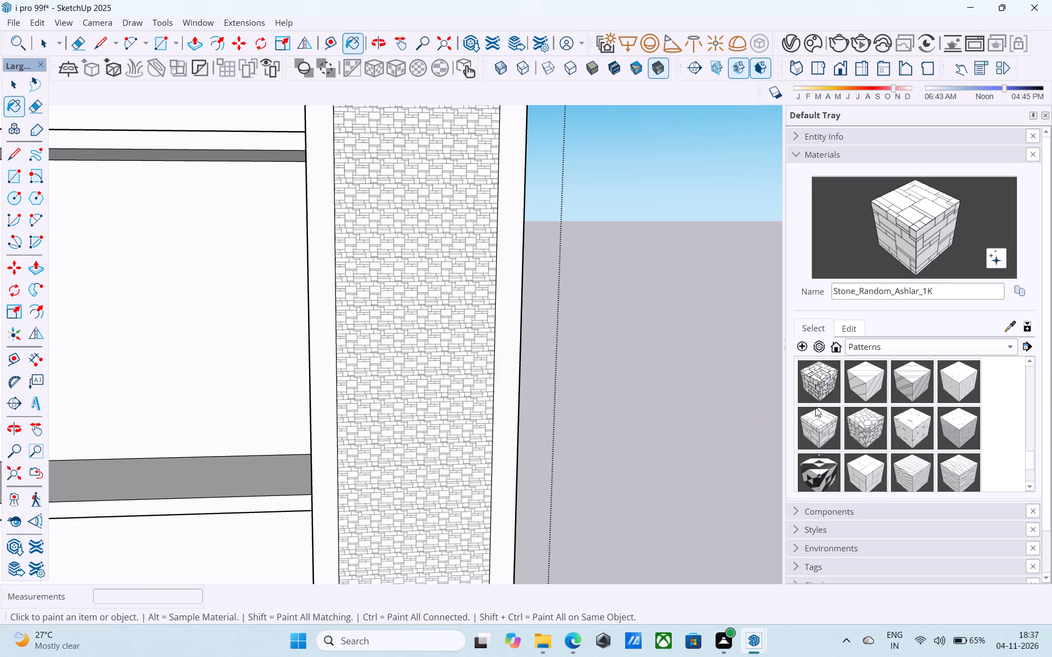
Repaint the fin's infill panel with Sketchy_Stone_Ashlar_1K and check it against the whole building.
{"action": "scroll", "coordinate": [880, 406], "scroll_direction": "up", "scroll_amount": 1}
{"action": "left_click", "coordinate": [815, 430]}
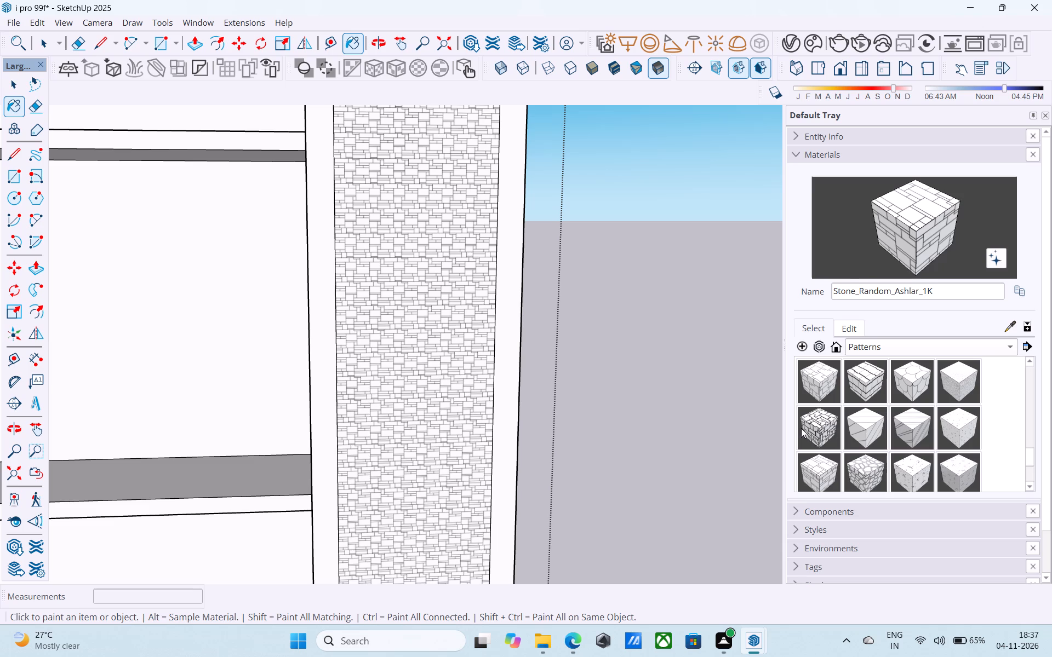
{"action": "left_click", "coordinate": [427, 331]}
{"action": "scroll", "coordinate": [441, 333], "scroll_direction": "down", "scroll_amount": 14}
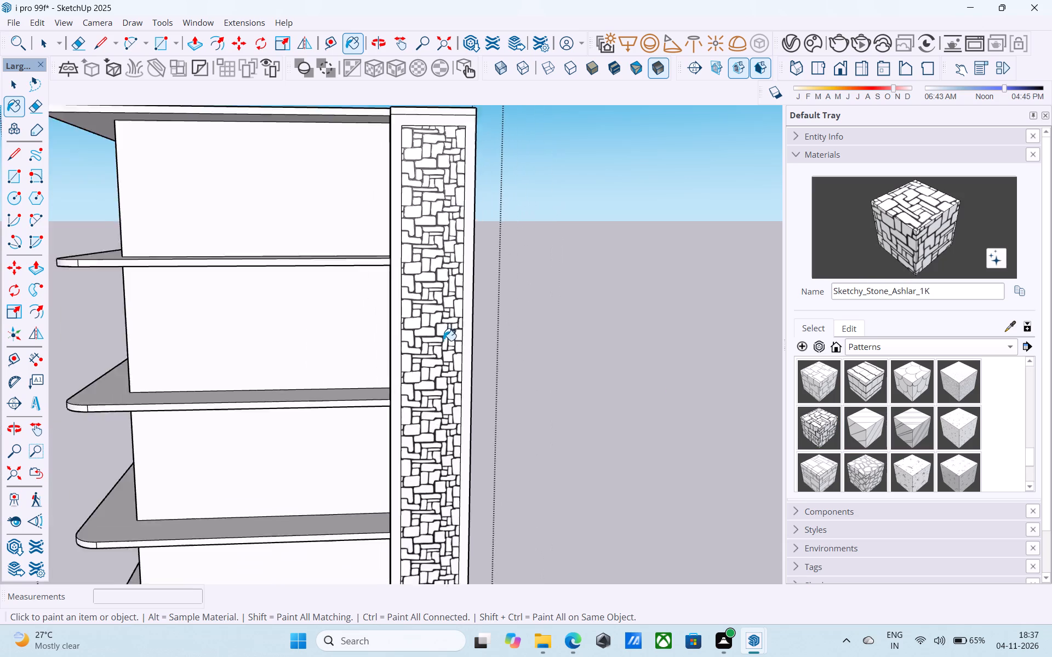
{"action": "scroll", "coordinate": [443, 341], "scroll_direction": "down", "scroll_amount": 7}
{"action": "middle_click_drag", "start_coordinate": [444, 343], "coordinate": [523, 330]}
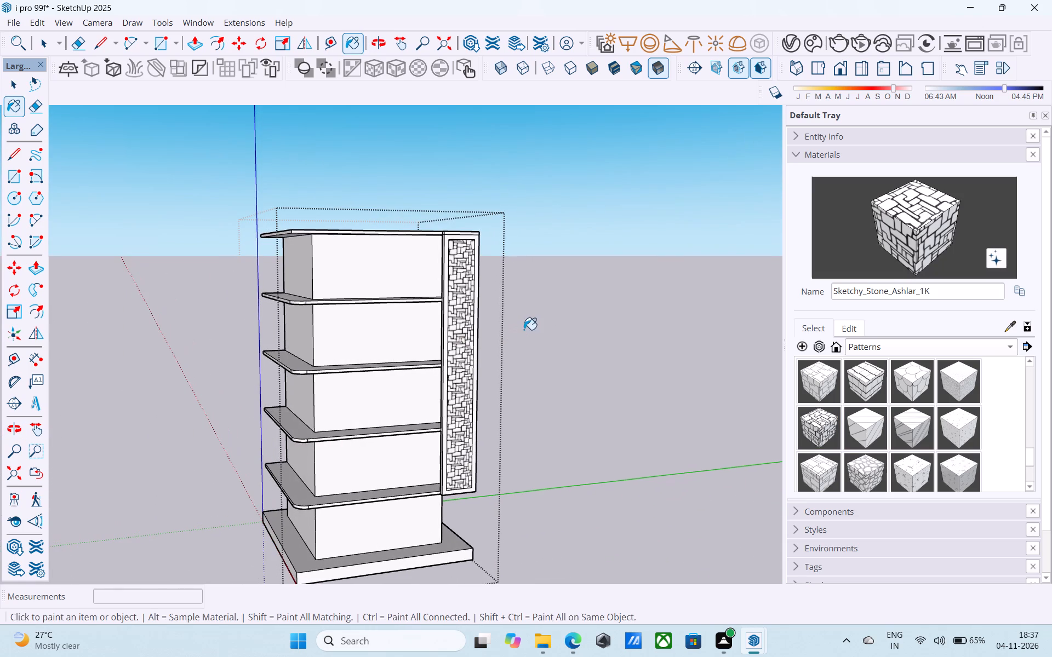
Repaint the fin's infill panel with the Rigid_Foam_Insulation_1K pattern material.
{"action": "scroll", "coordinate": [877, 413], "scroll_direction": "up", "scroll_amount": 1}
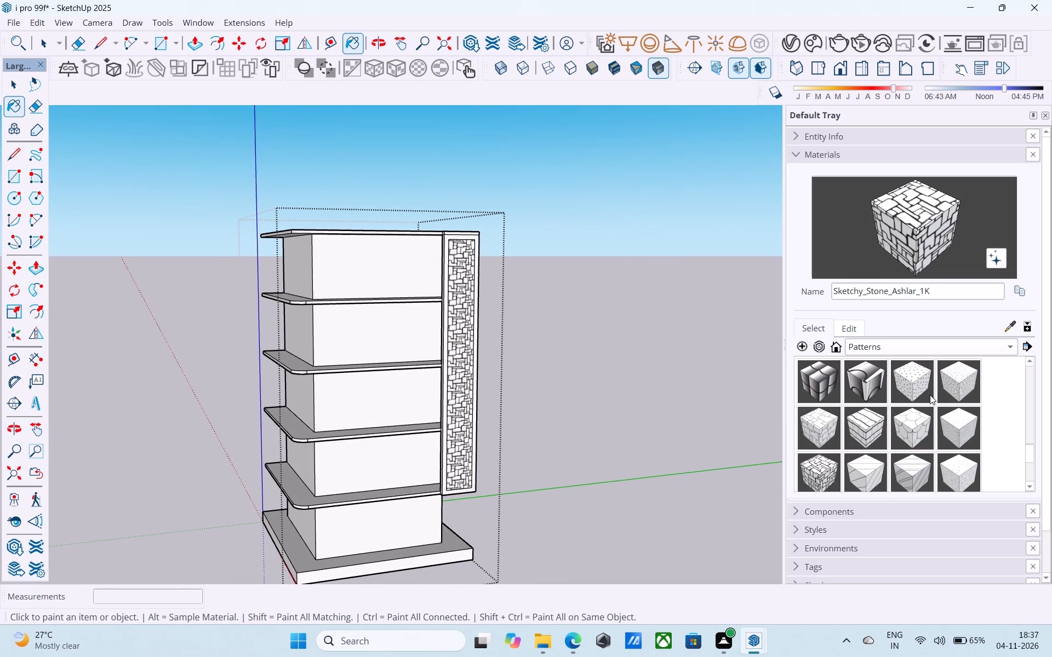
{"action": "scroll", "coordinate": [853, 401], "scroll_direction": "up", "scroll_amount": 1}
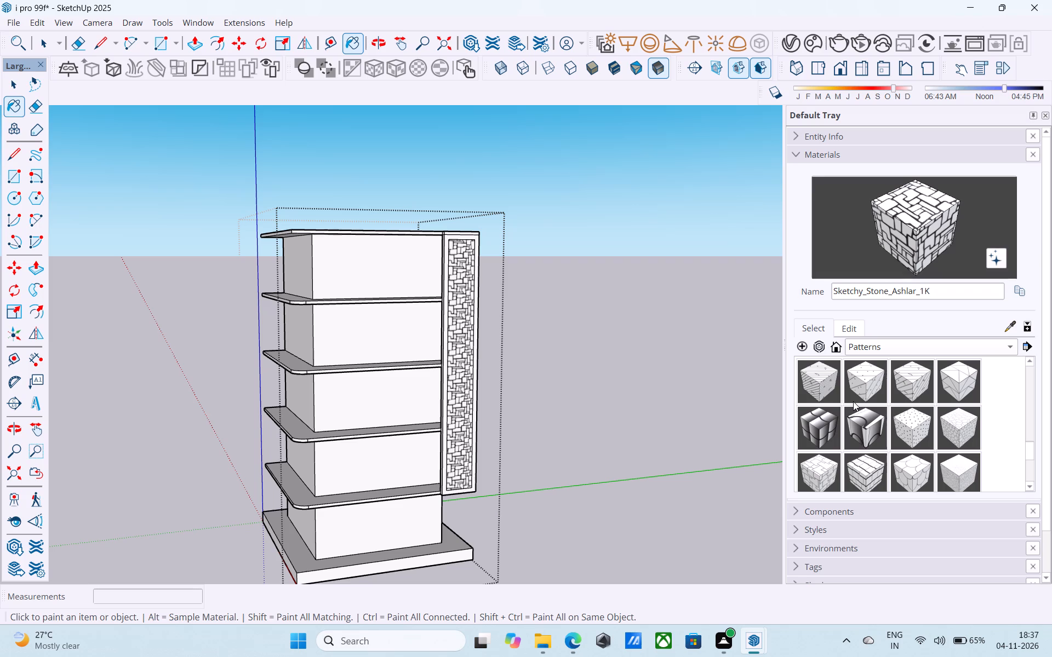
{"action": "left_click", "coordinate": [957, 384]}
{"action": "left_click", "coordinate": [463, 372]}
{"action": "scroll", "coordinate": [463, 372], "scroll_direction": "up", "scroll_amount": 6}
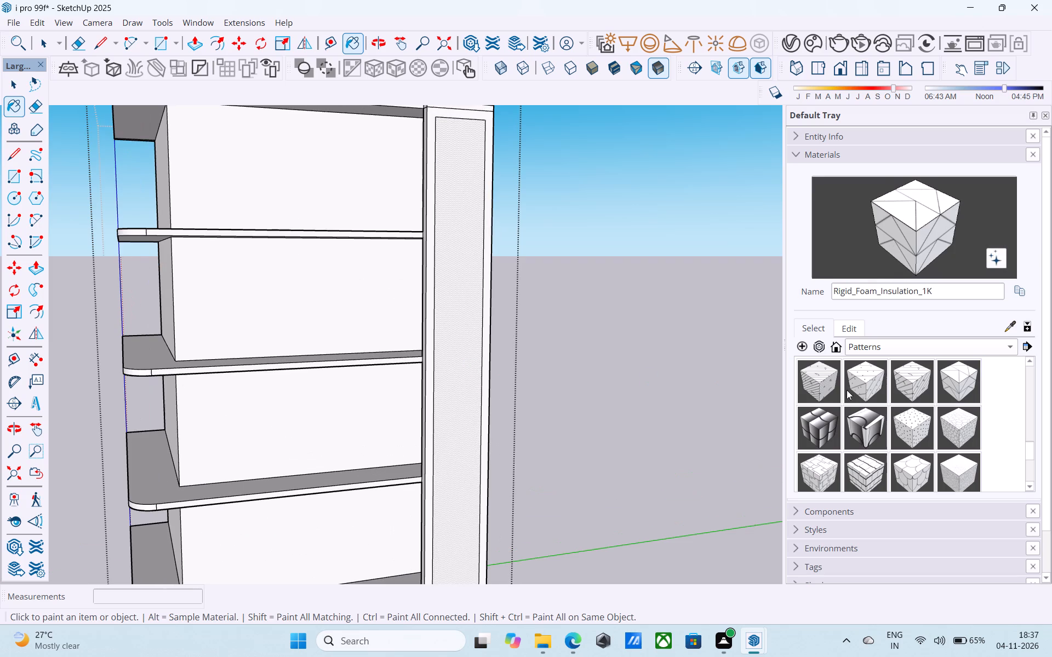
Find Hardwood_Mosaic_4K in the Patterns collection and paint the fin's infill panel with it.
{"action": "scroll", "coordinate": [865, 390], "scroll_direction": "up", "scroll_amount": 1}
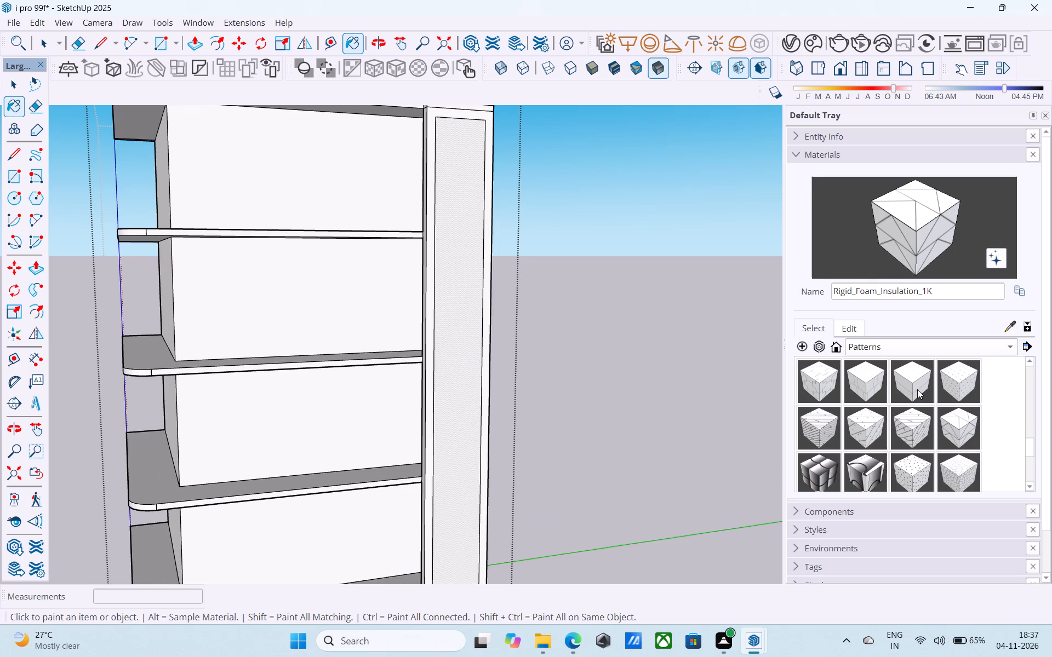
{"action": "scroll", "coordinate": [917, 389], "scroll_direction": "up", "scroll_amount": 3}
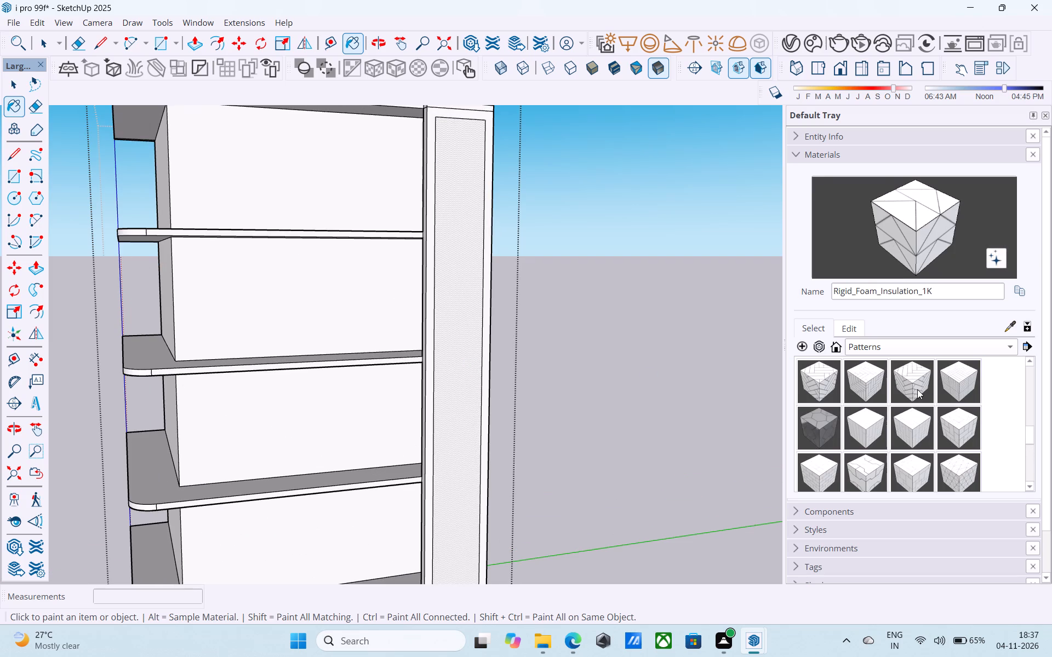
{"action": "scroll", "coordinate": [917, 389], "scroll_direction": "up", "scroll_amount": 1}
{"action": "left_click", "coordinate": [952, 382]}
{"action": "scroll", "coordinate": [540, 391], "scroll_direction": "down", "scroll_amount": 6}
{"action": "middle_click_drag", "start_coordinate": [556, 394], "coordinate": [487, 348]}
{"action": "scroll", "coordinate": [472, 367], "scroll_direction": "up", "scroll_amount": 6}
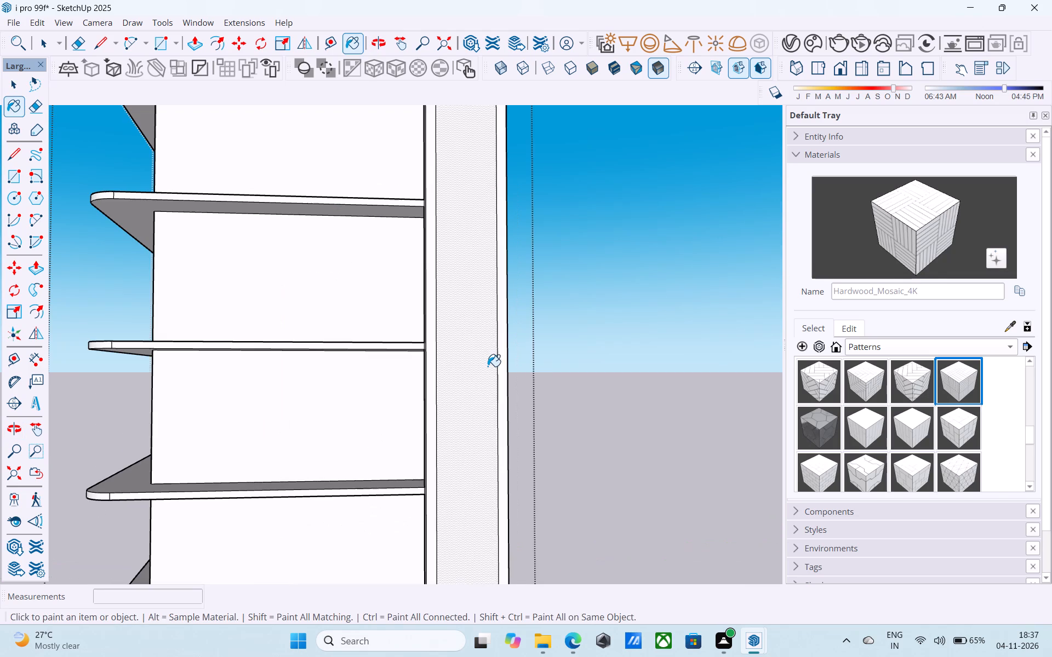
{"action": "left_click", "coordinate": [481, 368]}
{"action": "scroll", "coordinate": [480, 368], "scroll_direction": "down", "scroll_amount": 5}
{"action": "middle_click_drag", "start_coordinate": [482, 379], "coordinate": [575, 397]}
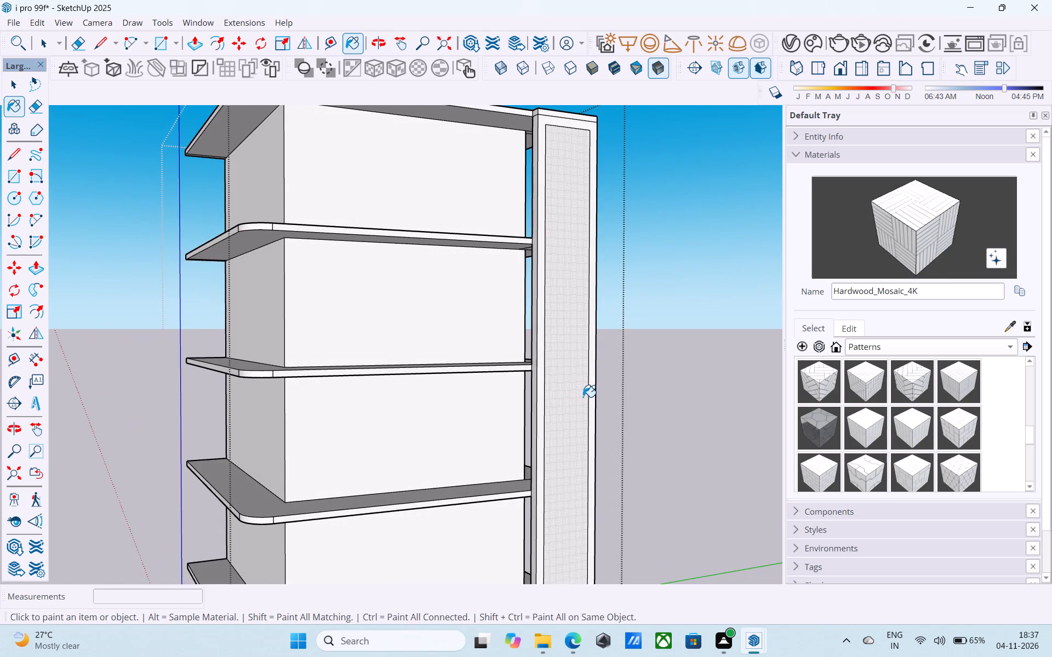
Repaint the fin's infill panel with the Hardwood_Double_Herringbone_4K pattern material.
{"action": "left_click", "coordinate": [824, 384]}
{"action": "middle_click_drag", "start_coordinate": [582, 315], "coordinate": [501, 314]}
{"action": "scroll", "coordinate": [519, 327], "scroll_direction": "up", "scroll_amount": 14}
{"action": "left_click", "coordinate": [499, 339]}
{"action": "scroll", "coordinate": [505, 341], "scroll_direction": "down", "scroll_amount": 7}
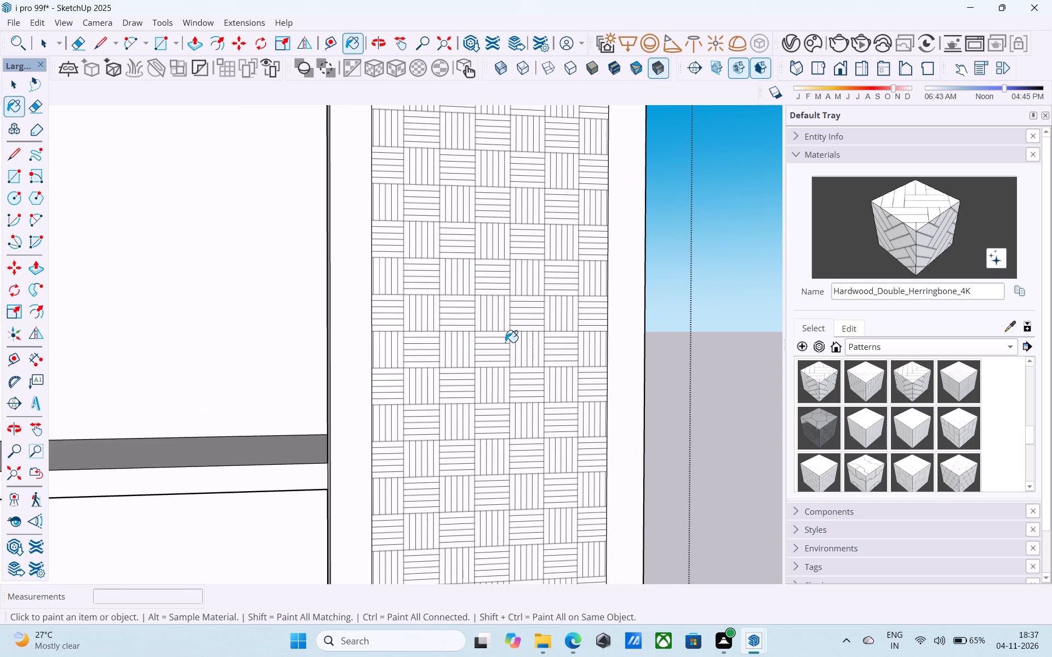
{"action": "middle_click_drag", "start_coordinate": [505, 342], "coordinate": [514, 426]}
{"action": "scroll", "coordinate": [500, 417], "scroll_direction": "down", "scroll_amount": 7}
{"action": "middle_click_drag", "start_coordinate": [486, 408], "coordinate": [432, 420]}
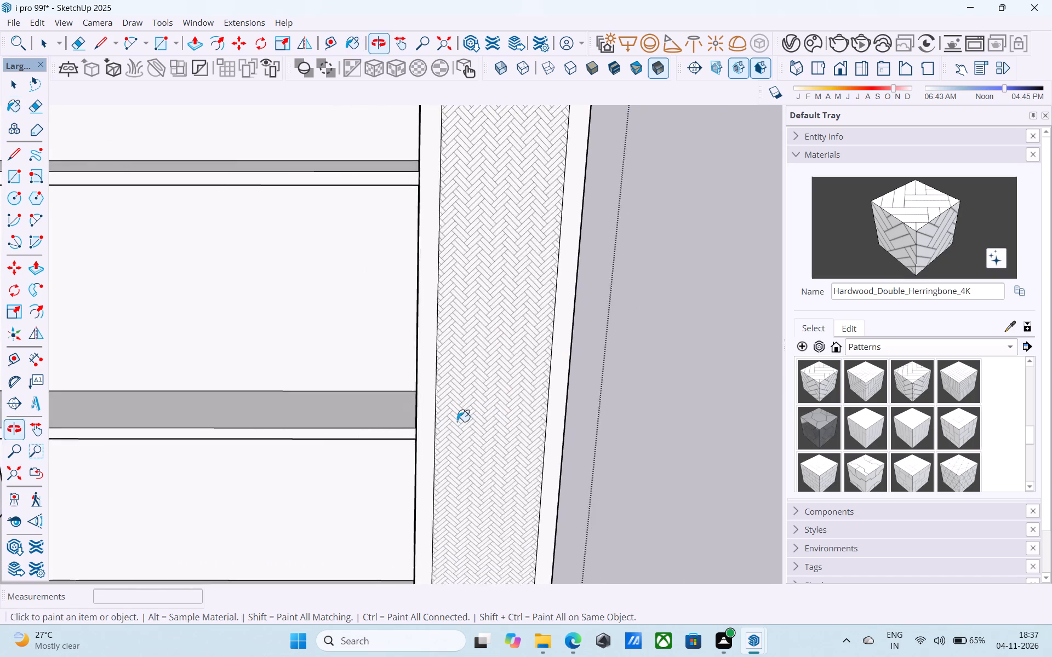
{"action": "scroll", "coordinate": [476, 409], "scroll_direction": "down", "scroll_amount": 5}
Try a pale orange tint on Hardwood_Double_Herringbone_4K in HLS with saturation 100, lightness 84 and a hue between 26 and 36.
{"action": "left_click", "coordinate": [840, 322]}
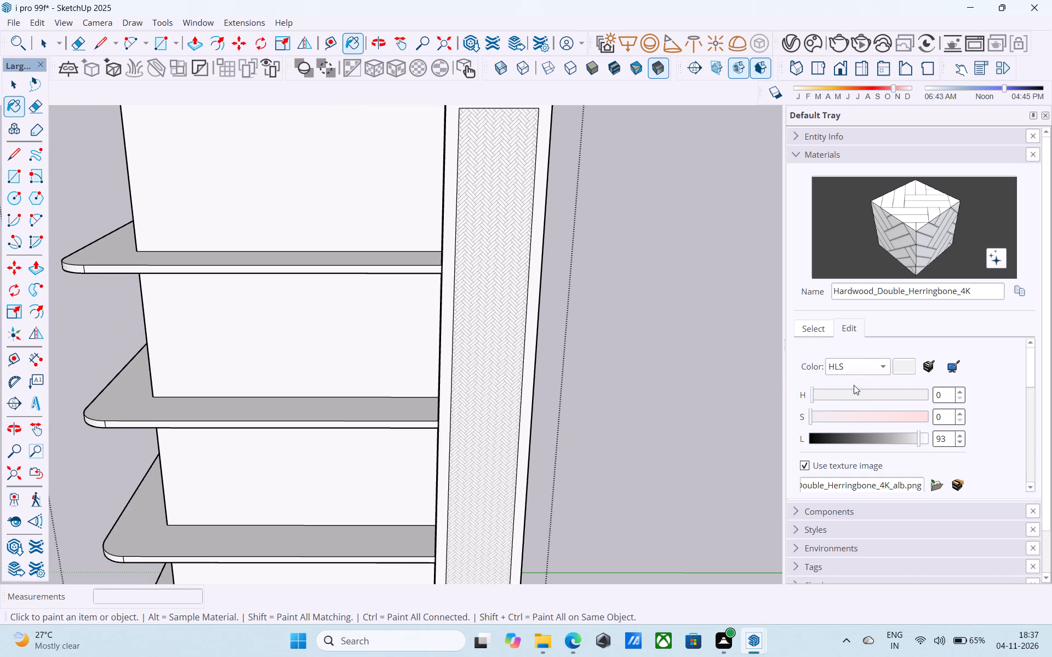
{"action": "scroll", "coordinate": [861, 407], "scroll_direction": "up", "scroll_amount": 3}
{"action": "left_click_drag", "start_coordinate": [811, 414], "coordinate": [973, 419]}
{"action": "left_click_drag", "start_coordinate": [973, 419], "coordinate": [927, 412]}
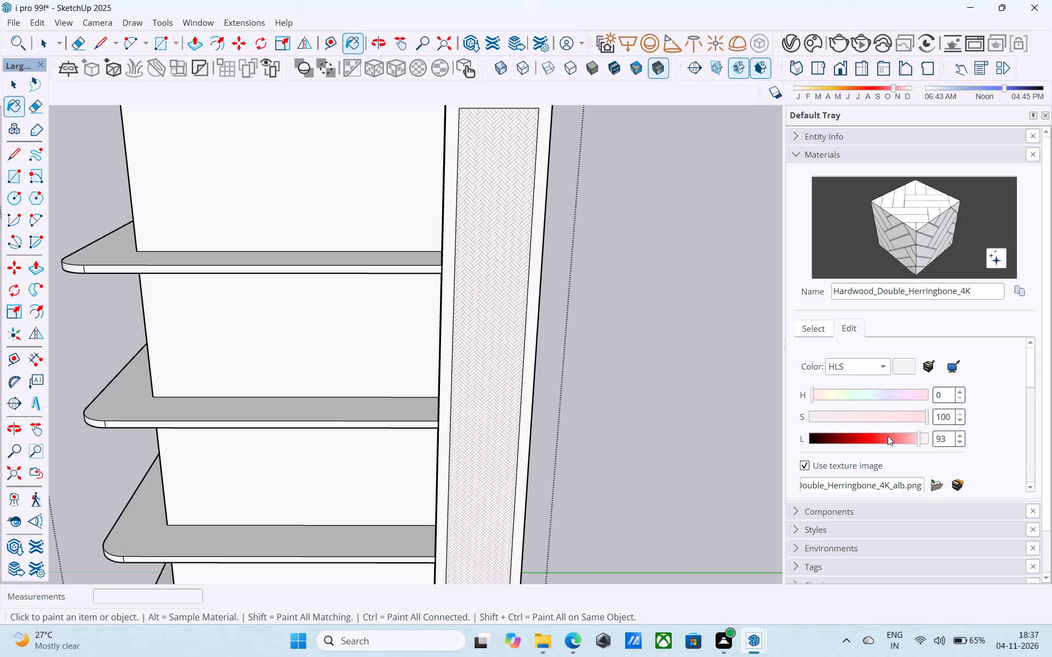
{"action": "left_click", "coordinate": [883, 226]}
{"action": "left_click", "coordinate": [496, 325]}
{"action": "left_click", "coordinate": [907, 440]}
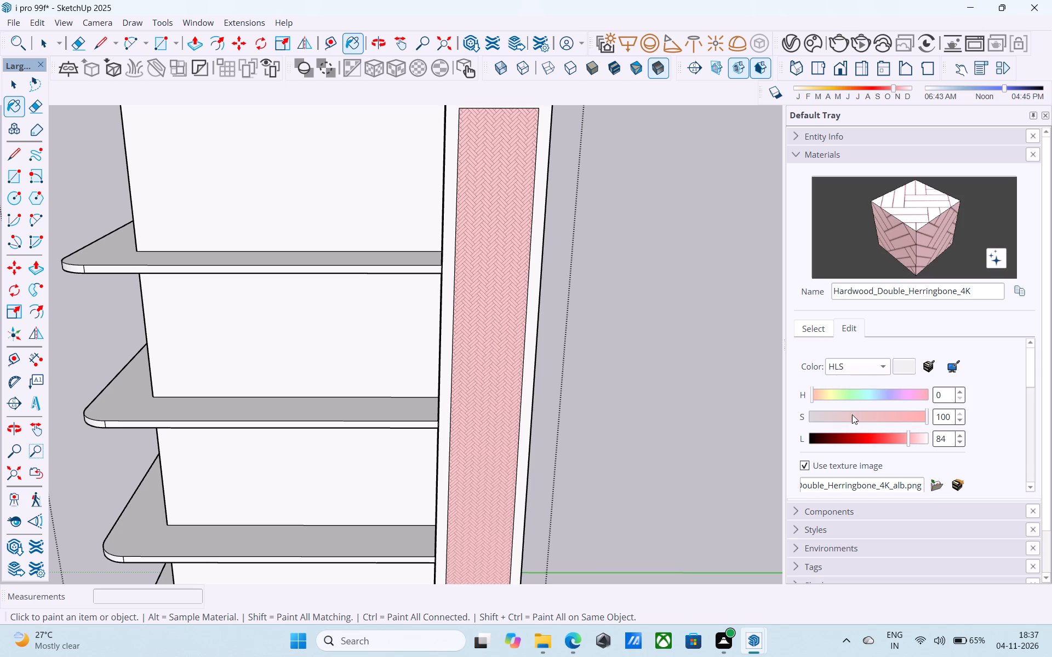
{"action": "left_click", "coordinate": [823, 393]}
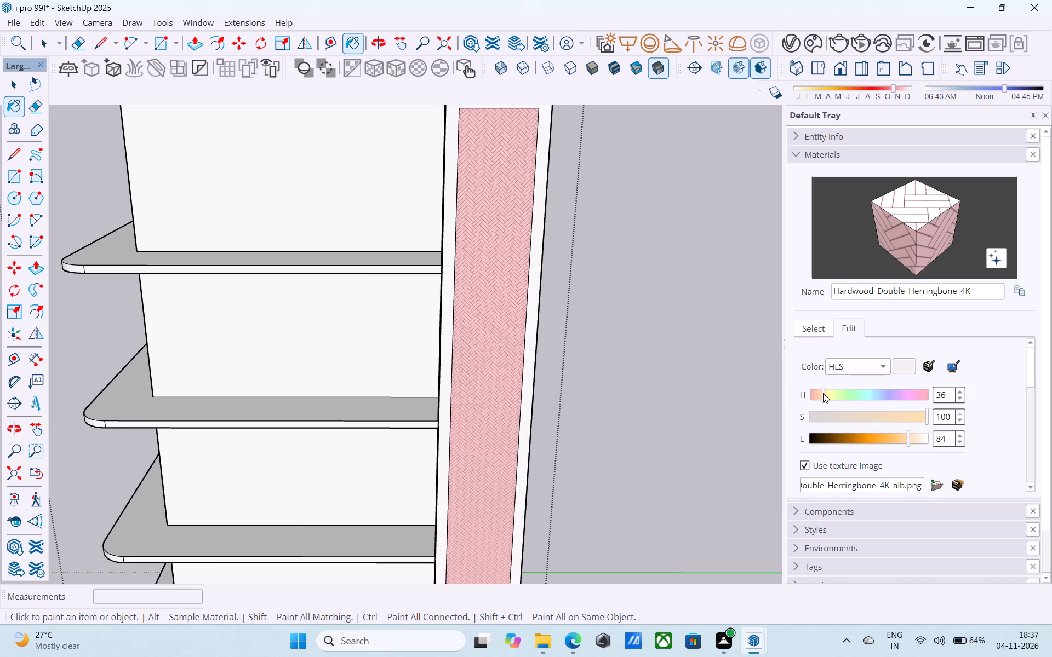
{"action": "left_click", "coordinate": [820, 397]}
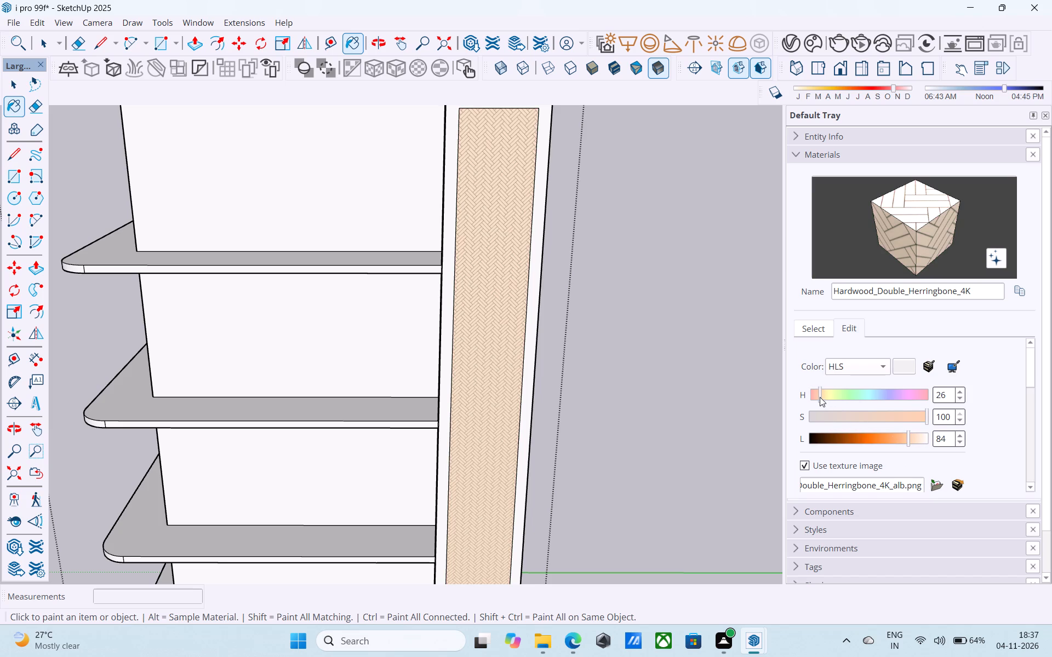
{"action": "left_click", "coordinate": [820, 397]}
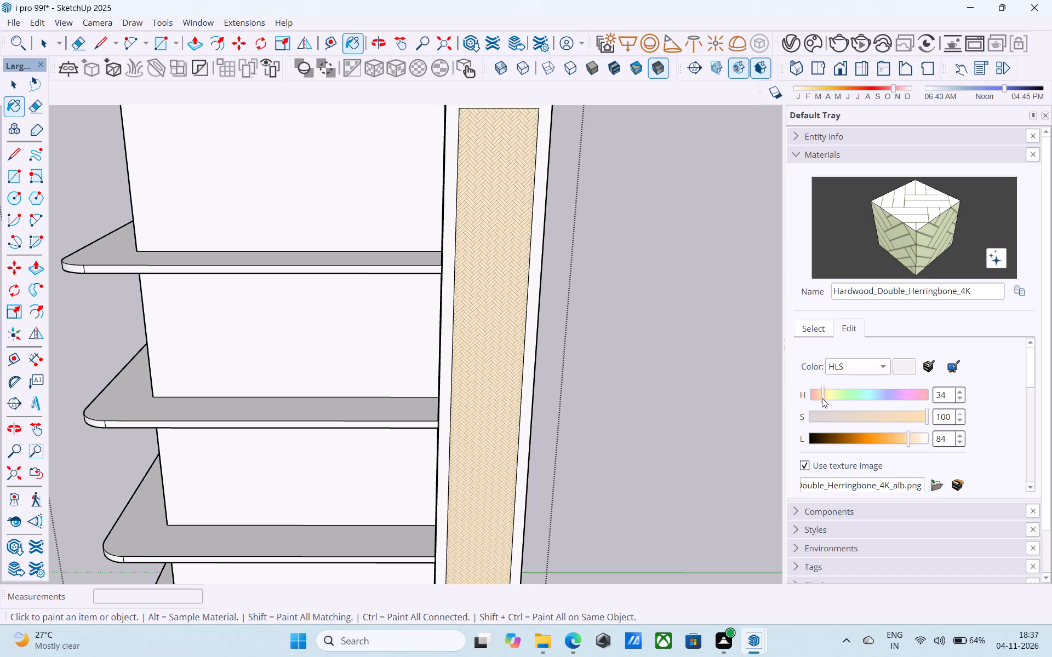
Recolour the Hardwood_Double_Herringbone_4K material to a strong orange using the Color Wheel picker.
{"action": "left_click", "coordinate": [873, 371]}
{"action": "left_click", "coordinate": [868, 356]}
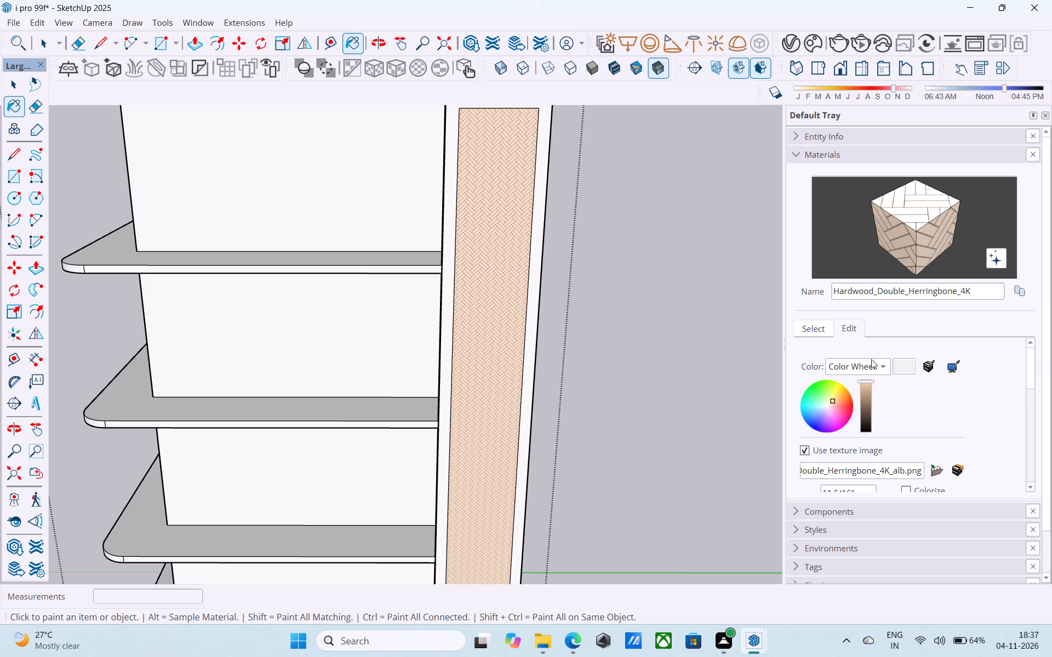
{"action": "left_click", "coordinate": [828, 404]}
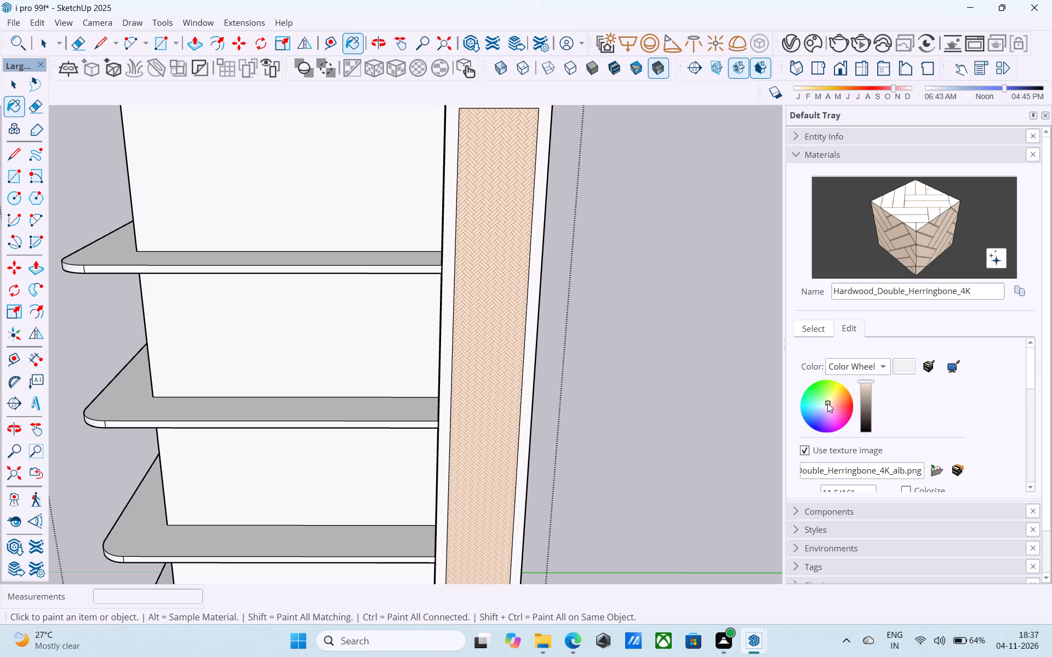
{"action": "left_click", "coordinate": [836, 398]}
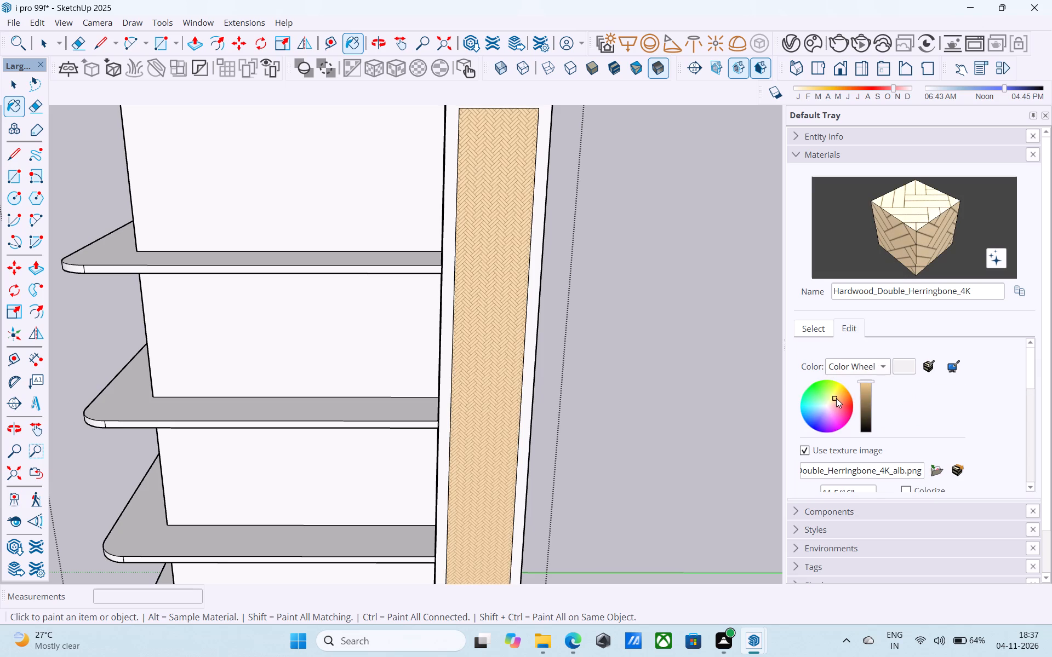
{"action": "left_click", "coordinate": [839, 397]}
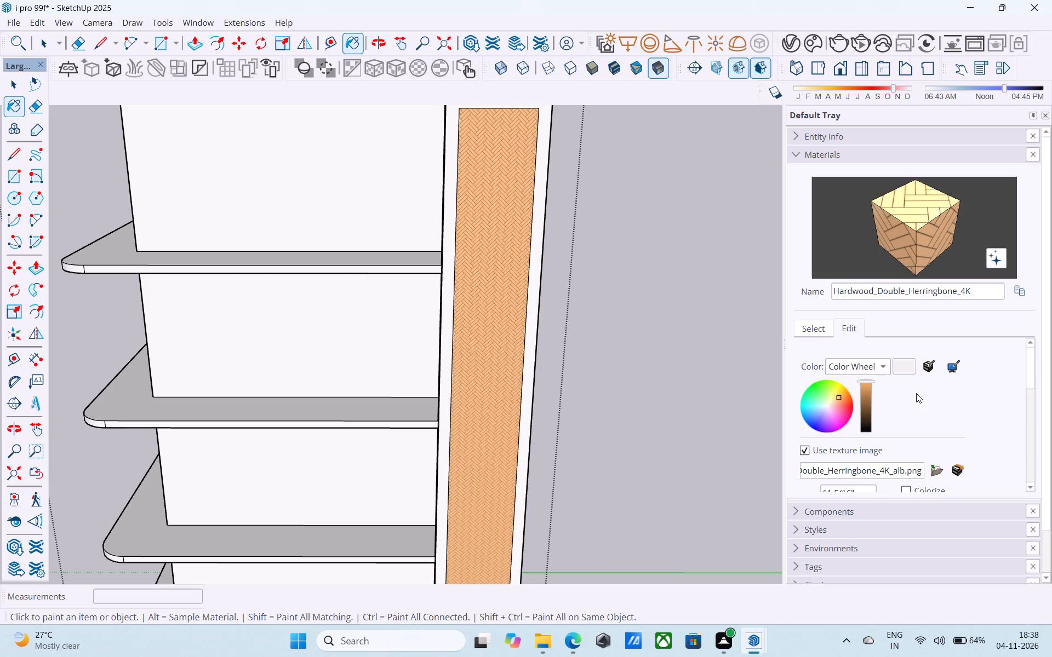
{"action": "left_click", "coordinate": [845, 394]}
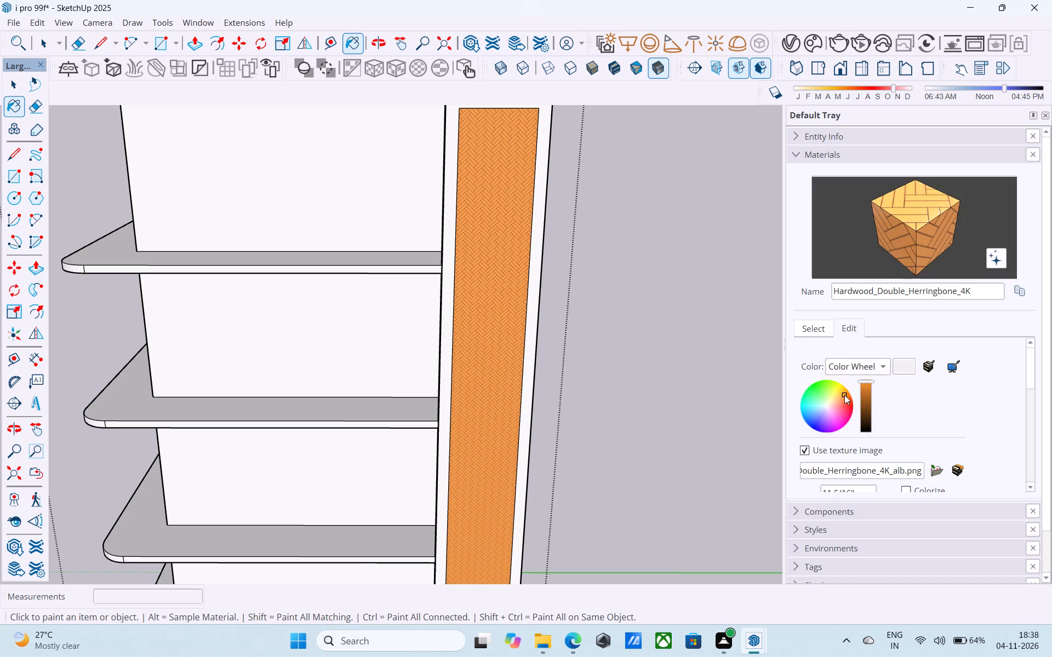
Examine the orange infill panel up close and against the whole building.
{"action": "scroll", "coordinate": [685, 445], "scroll_direction": "down", "scroll_amount": 11}
{"action": "middle_click_drag", "start_coordinate": [609, 456], "coordinate": [683, 344]}
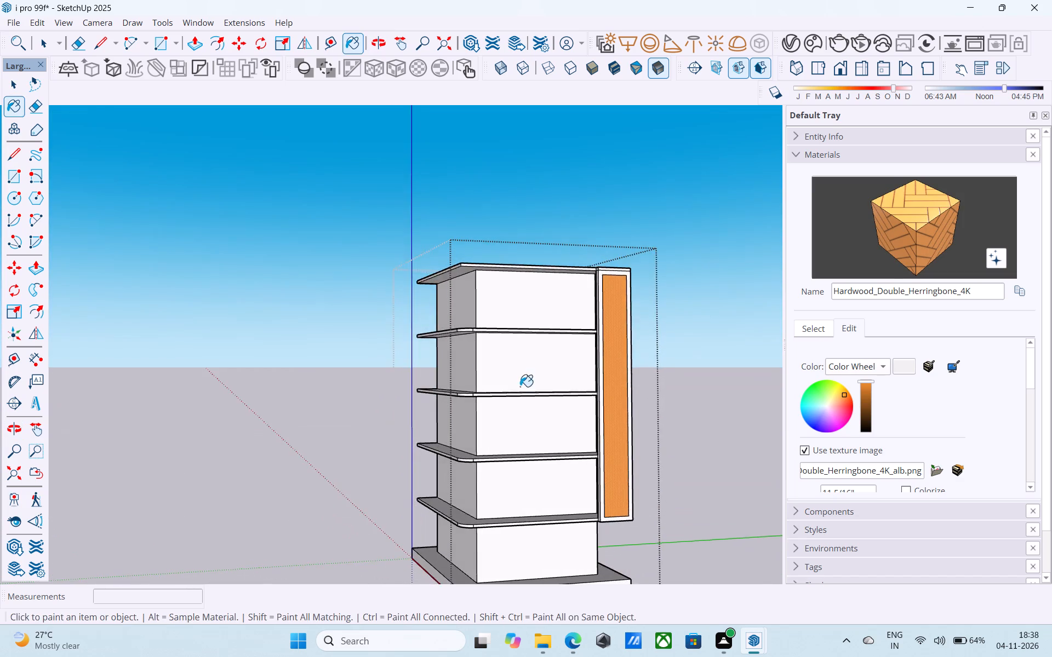
{"action": "scroll", "coordinate": [433, 372], "scroll_direction": "down", "scroll_amount": 5}
{"action": "middle_click_drag", "start_coordinate": [466, 391], "coordinate": [487, 389]}
{"action": "scroll", "coordinate": [584, 401], "scroll_direction": "up", "scroll_amount": 6}
{"action": "middle_click_drag", "start_coordinate": [562, 414], "coordinate": [544, 418]}
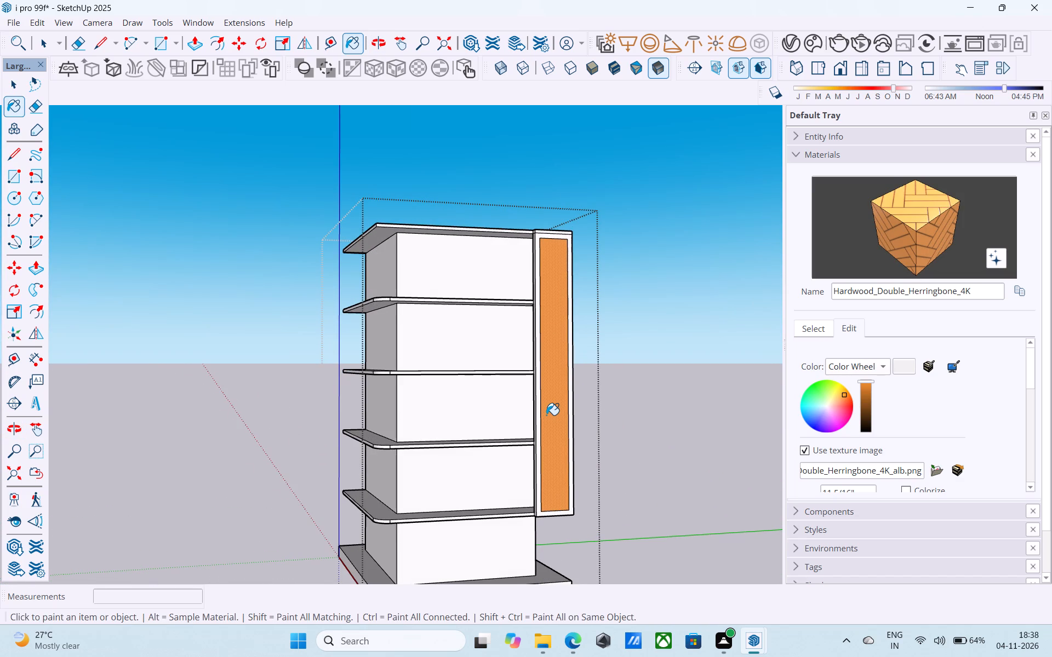
{"action": "scroll", "coordinate": [546, 415], "scroll_direction": "down", "scroll_amount": 2}
{"action": "middle_click_drag", "start_coordinate": [546, 415], "coordinate": [632, 450]}
{"action": "scroll", "coordinate": [552, 355], "scroll_direction": "up", "scroll_amount": 10}
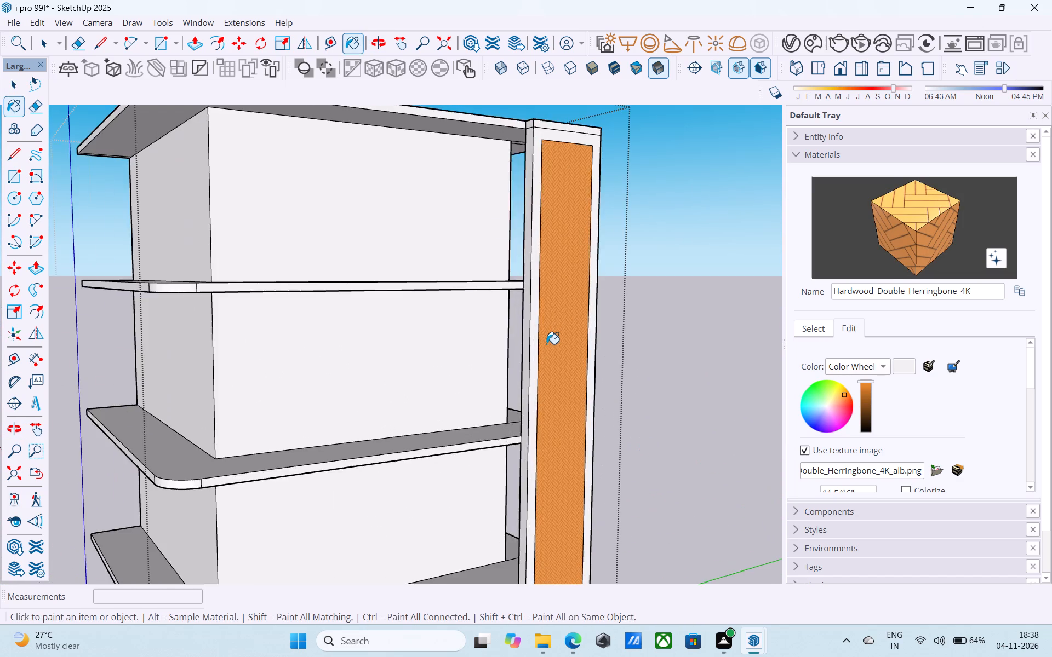
Draw a rectangle about 4' by 40'6" across the back opening of the fin's frame, behind the infill panel.
{"action": "key", "text": "space"}
{"action": "scroll", "coordinate": [546, 344], "scroll_direction": "down", "scroll_amount": 12}
{"action": "middle_click_drag", "start_coordinate": [546, 358], "coordinate": [289, 382]}
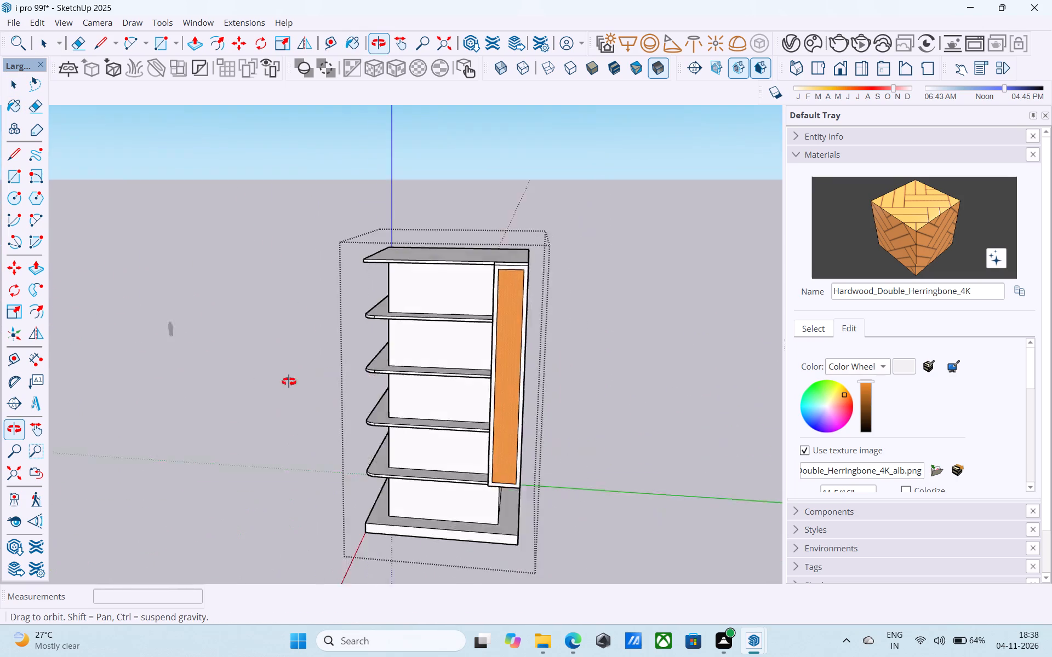
{"action": "middle_click_drag", "start_coordinate": [289, 382], "coordinate": [121, 397]}
{"action": "middle_click_drag", "start_coordinate": [387, 461], "coordinate": [125, 442], "text": "shift"}
{"action": "scroll", "coordinate": [295, 322], "scroll_direction": "up", "scroll_amount": 5}
{"action": "scroll", "coordinate": [300, 320], "scroll_direction": "down", "scroll_amount": 1}
{"action": "middle_click_drag", "start_coordinate": [333, 341], "coordinate": [396, 357], "text": "shift"}
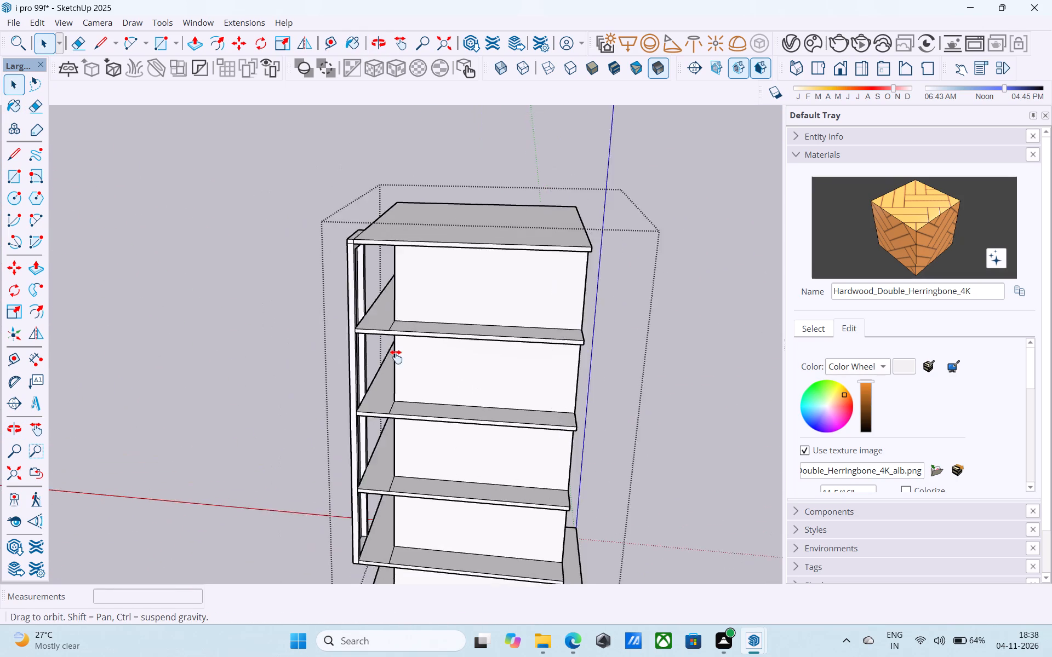
{"action": "middle_click_drag", "start_coordinate": [396, 357], "coordinate": [223, 322], "text": "shift"}
{"action": "scroll", "coordinate": [299, 256], "scroll_direction": "up", "scroll_amount": 10}
{"action": "middle_click_drag", "start_coordinate": [301, 255], "coordinate": [355, 272]}
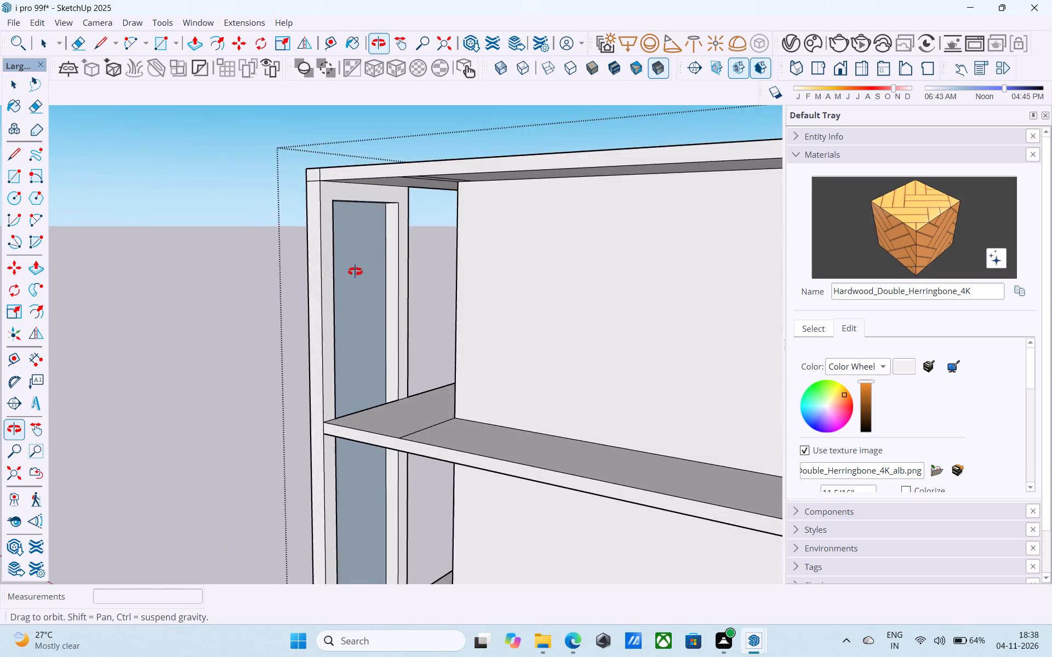
{"action": "middle_click_drag", "start_coordinate": [355, 272], "coordinate": [368, 264]}
{"action": "key", "text": "r"}
{"action": "left_click", "coordinate": [399, 199]}
{"action": "scroll", "coordinate": [399, 198], "scroll_direction": "down", "scroll_amount": 6}
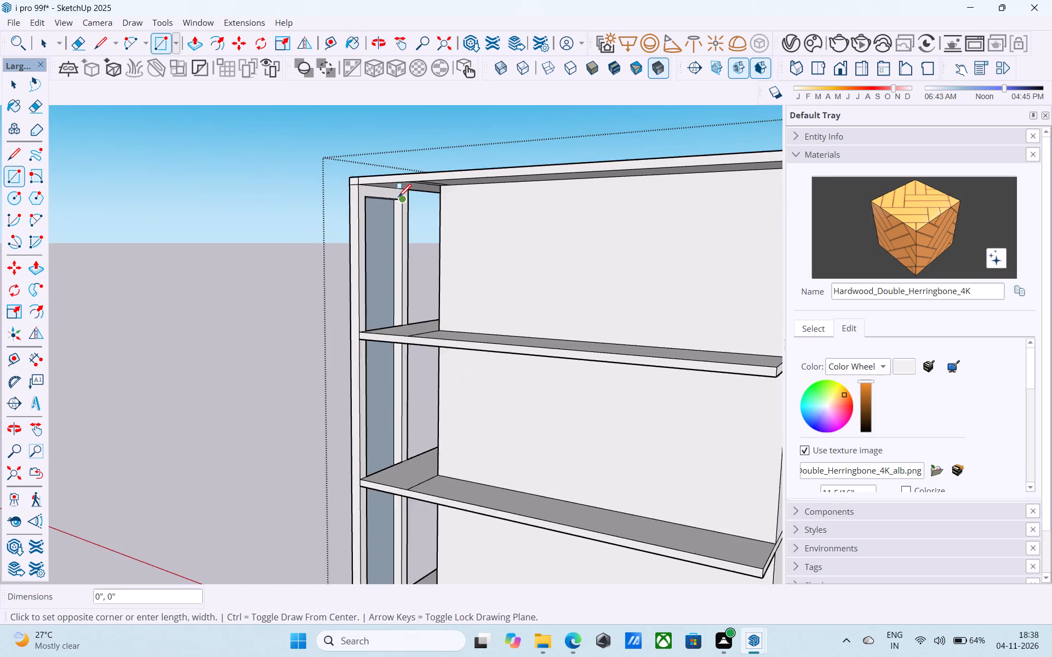
{"action": "scroll", "coordinate": [398, 198], "scroll_direction": "down", "scroll_amount": 11}
{"action": "scroll", "coordinate": [432, 415], "scroll_direction": "up", "scroll_amount": 19}
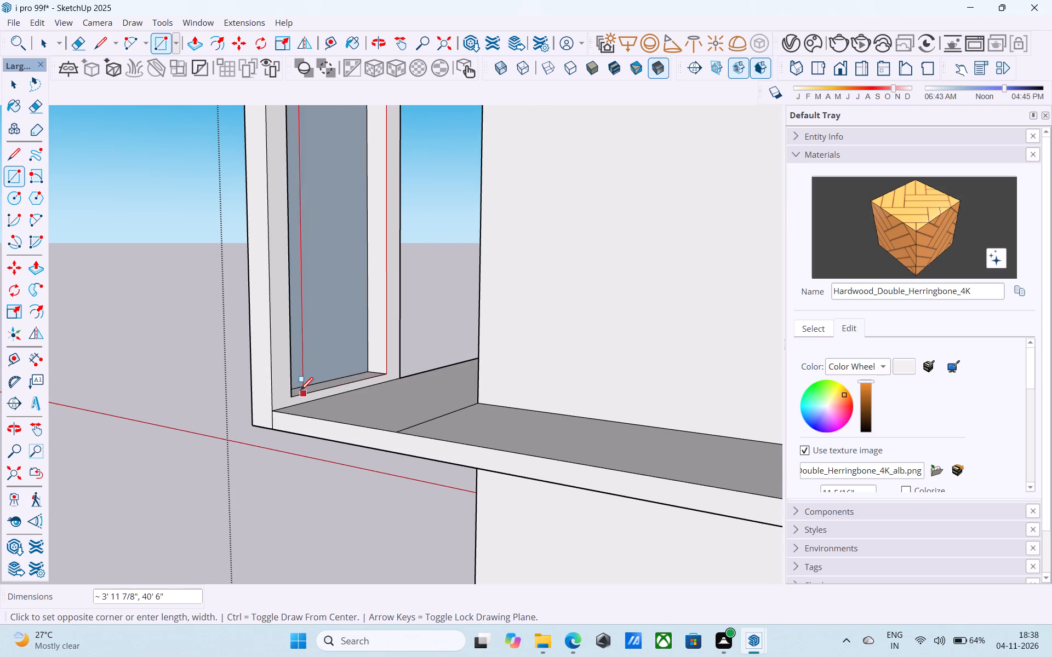
{"action": "left_click", "coordinate": [294, 394]}
{"action": "scroll", "coordinate": [300, 403], "scroll_direction": "down", "scroll_amount": 6}
{"action": "scroll", "coordinate": [310, 418], "scroll_direction": "up", "scroll_amount": 1}
{"action": "scroll", "coordinate": [310, 418], "scroll_direction": "down", "scroll_amount": 1}
{"action": "scroll", "coordinate": [310, 414], "scroll_direction": "up", "scroll_amount": 1}
{"action": "key", "text": "space"}
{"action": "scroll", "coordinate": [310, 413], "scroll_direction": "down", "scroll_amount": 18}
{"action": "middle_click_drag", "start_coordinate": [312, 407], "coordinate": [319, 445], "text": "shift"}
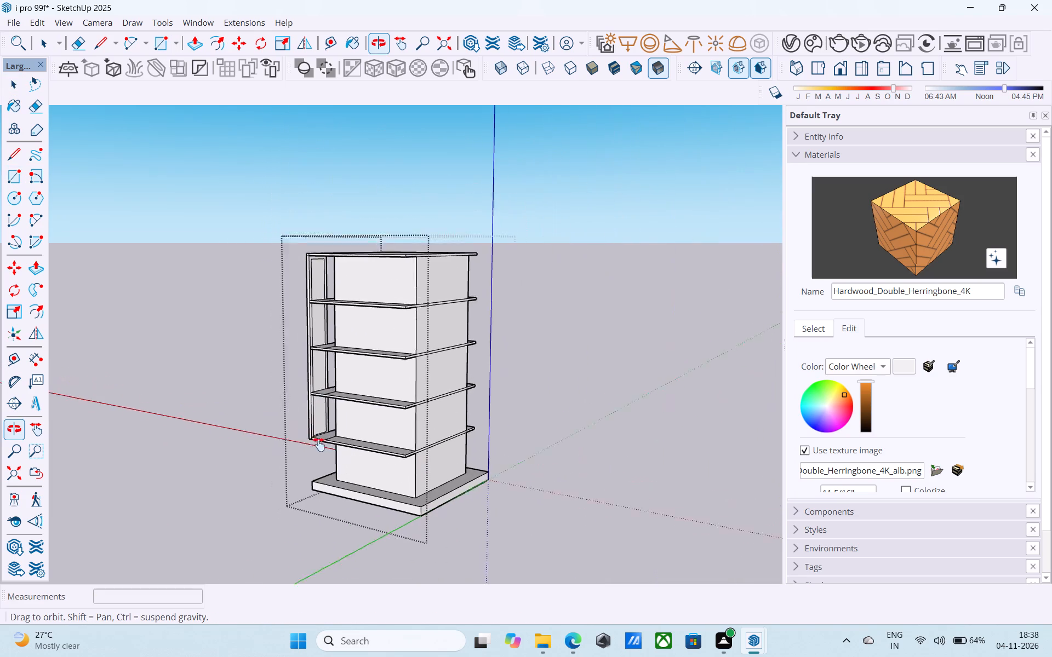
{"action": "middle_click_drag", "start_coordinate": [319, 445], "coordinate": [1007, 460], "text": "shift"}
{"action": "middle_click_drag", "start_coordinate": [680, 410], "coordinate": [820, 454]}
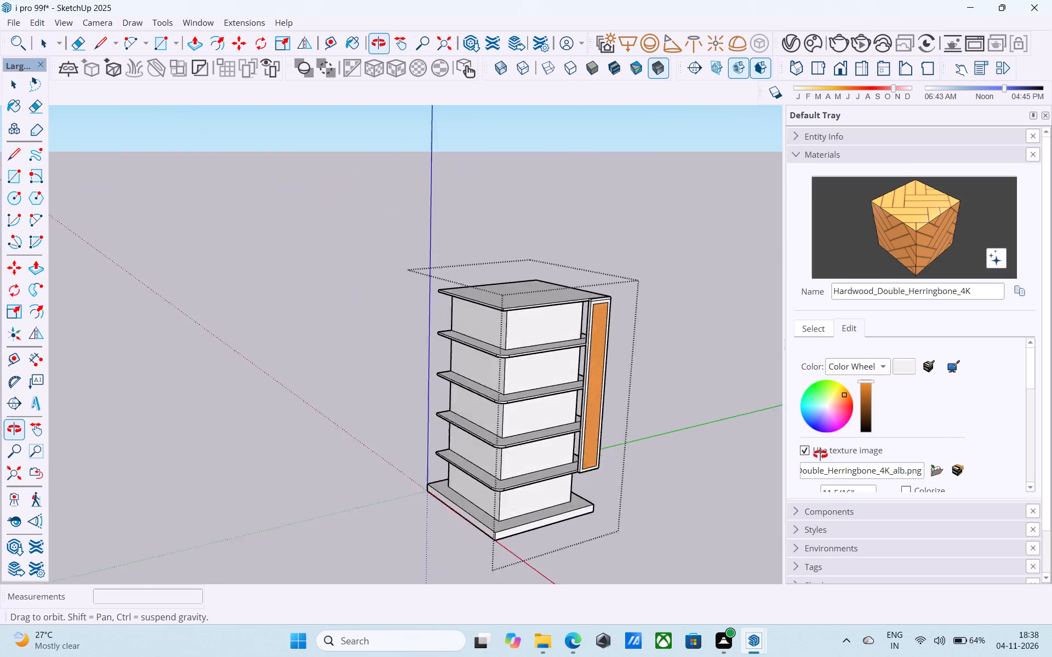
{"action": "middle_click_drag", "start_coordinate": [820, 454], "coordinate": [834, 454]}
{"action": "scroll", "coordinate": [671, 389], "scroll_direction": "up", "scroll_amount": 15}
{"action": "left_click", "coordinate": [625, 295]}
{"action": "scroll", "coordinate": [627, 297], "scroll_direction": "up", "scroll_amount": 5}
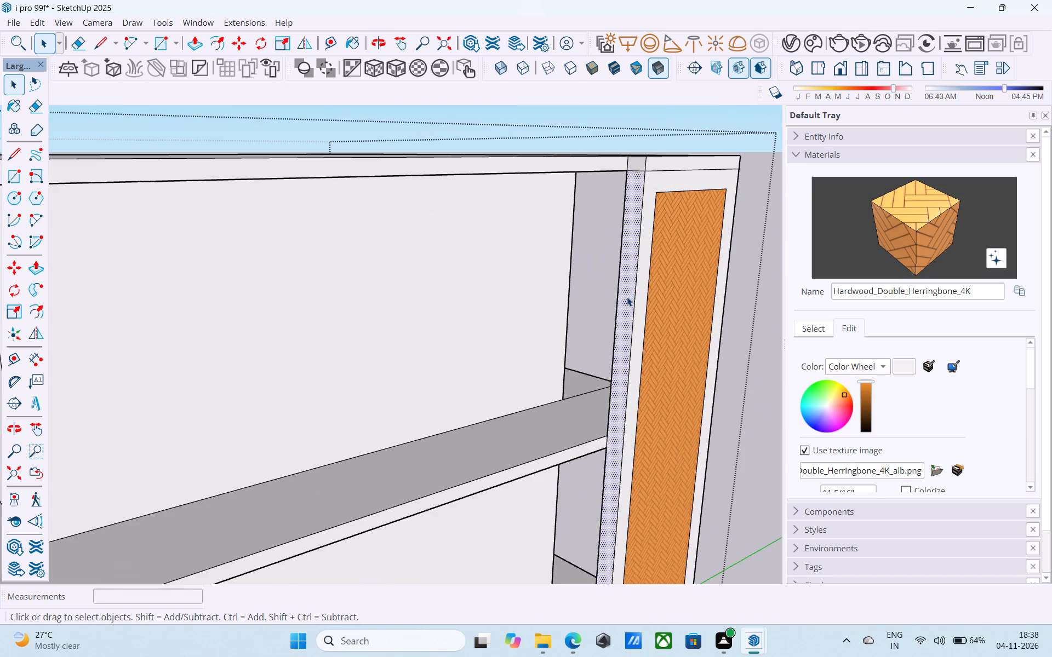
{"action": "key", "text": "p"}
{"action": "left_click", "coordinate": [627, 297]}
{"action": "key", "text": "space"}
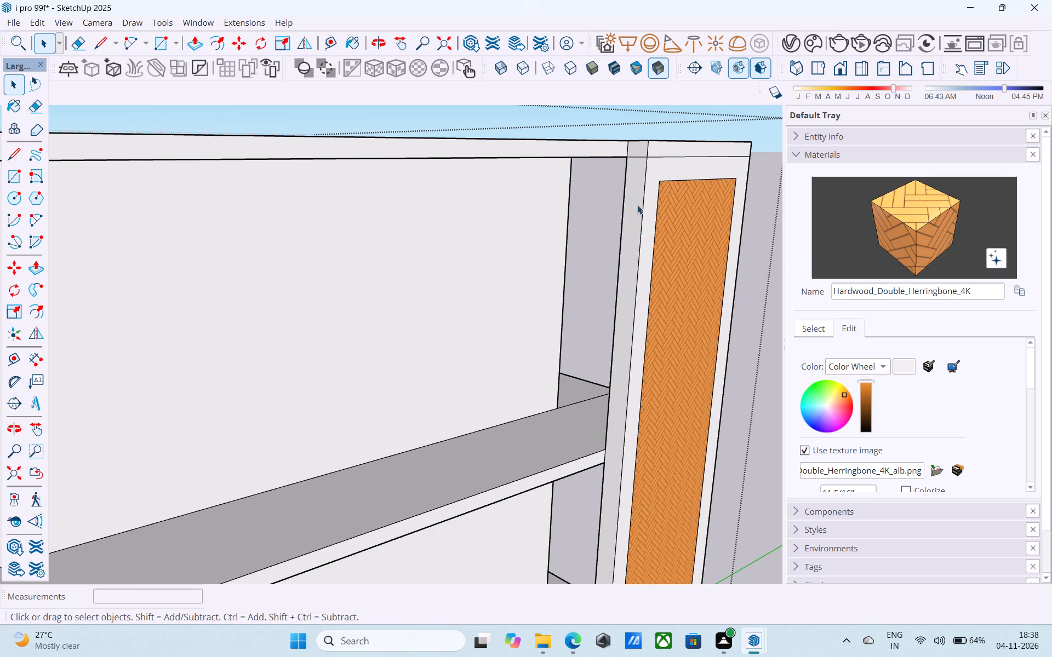
Erase the edge dividing the fin's inner side face near its top so it forms one face.
{"action": "key", "text": "e"}
{"action": "left_click", "coordinate": [634, 159]}
{"action": "key", "text": "space"}
Push/Pull the fin's full-height inner side face outward by 6".
{"action": "left_click", "coordinate": [634, 159]}
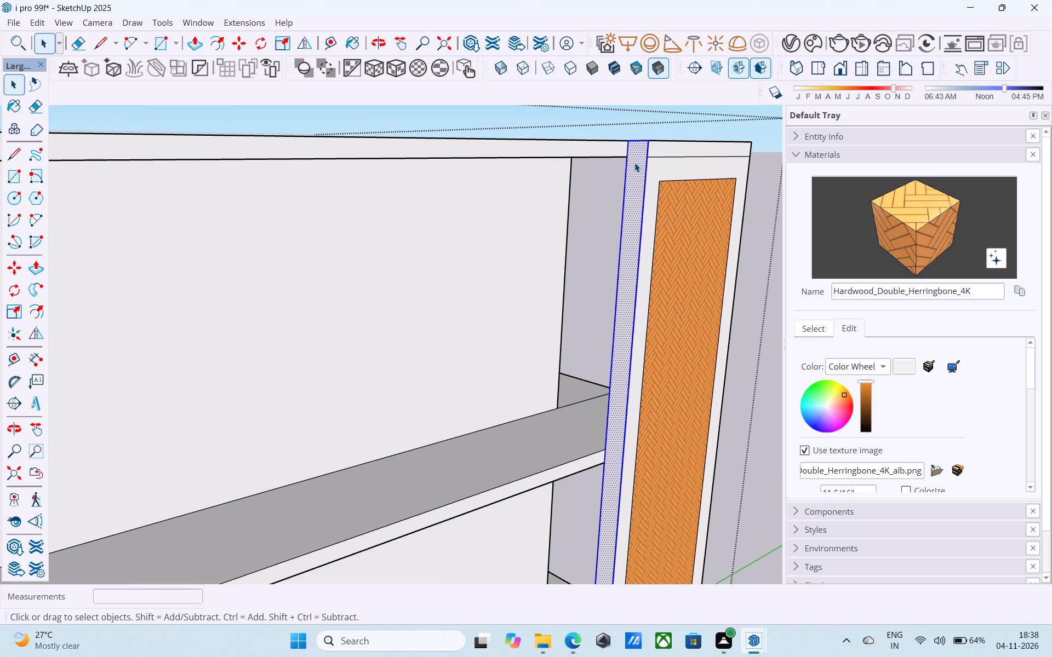
{"action": "left_click", "coordinate": [634, 163]}
{"action": "key", "text": "p"}
{"action": "left_click", "coordinate": [634, 163]}
{"action": "type", "text": "6\""}
{"action": "key", "text": "Return"}
{"action": "key", "text": "space"}
Erase the matching dividing edge near the top of the fin's opposite side face.
{"action": "scroll", "coordinate": [631, 164], "scroll_direction": "down", "scroll_amount": 6}
{"action": "middle_click_drag", "start_coordinate": [631, 166], "coordinate": [375, 163]}
{"action": "scroll", "coordinate": [354, 162], "scroll_direction": "down", "scroll_amount": 6}
{"action": "middle_click_drag", "start_coordinate": [449, 180], "coordinate": [110, 211]}
{"action": "scroll", "coordinate": [199, 184], "scroll_direction": "up", "scroll_amount": 14}
{"action": "key", "text": "e"}
{"action": "left_click_drag", "start_coordinate": [201, 175], "coordinate": [202, 203]}
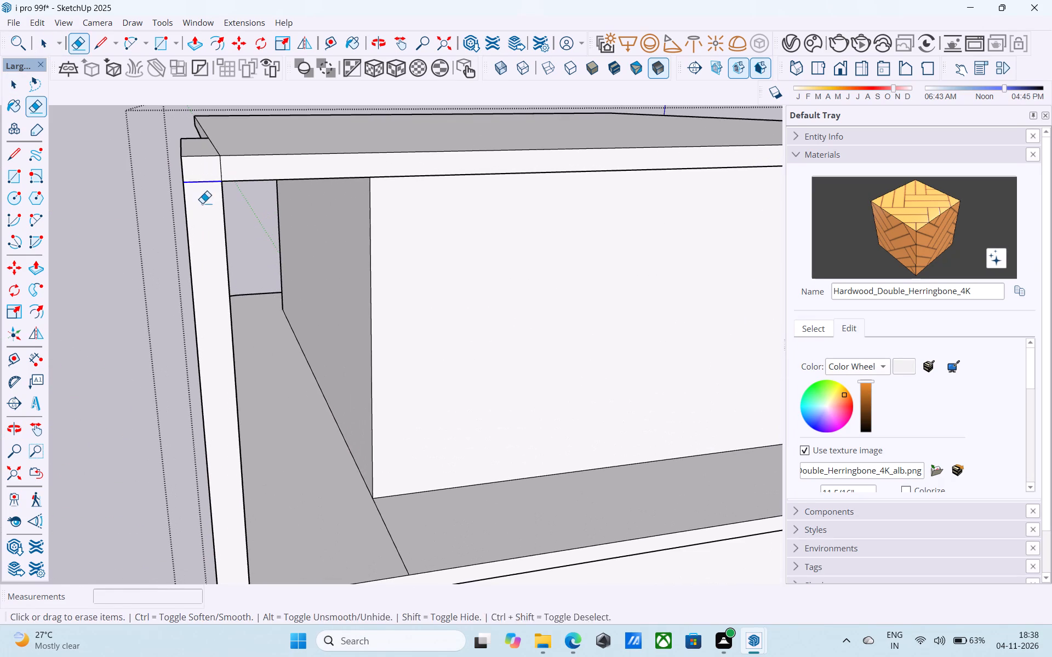
{"action": "key", "text": "space"}
Push/Pull the fin's opposite full-height side face outward by 6".
{"action": "left_click", "coordinate": [202, 203]}
{"action": "key", "text": "p"}
{"action": "left_click", "coordinate": [202, 203]}
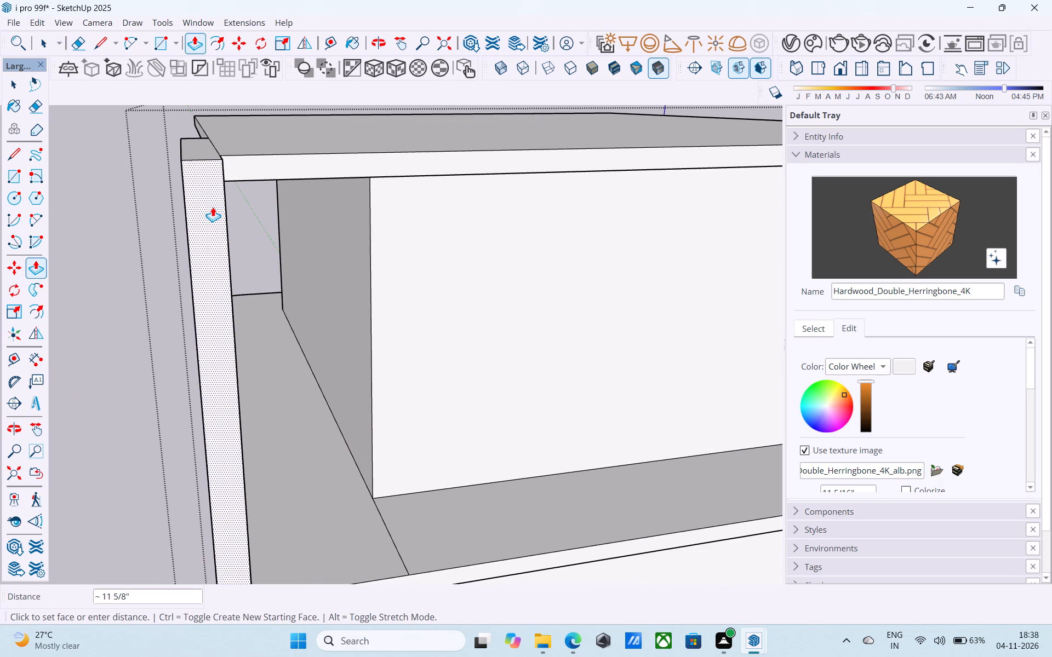
{"action": "key", "text": "6"}
{"action": "key", "text": "shift+quotedbl"}
{"action": "key", "text": "Return"}
{"action": "key", "text": "space"}
Examine the widened fin from the front, side and back of the building.
{"action": "scroll", "coordinate": [214, 207], "scroll_direction": "down", "scroll_amount": 5}
{"action": "middle_click_drag", "start_coordinate": [214, 207], "coordinate": [407, 216]}
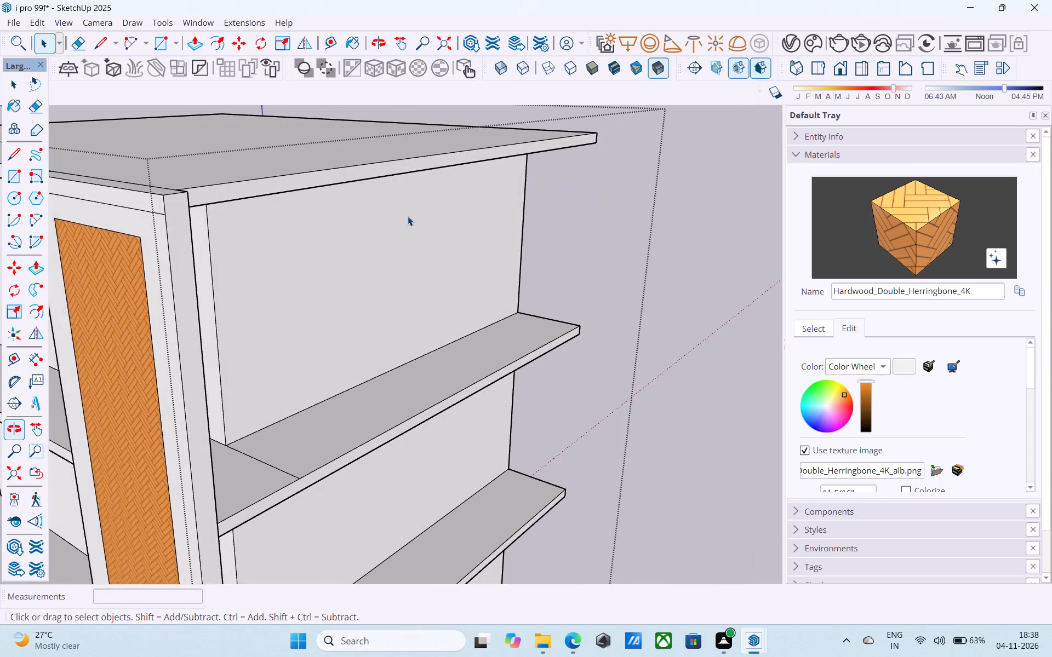
{"action": "scroll", "coordinate": [408, 216], "scroll_direction": "down", "scroll_amount": 7}
{"action": "middle_click_drag", "start_coordinate": [387, 230], "coordinate": [170, 276], "text": "shift"}
{"action": "scroll", "coordinate": [207, 230], "scroll_direction": "up", "scroll_amount": 3}
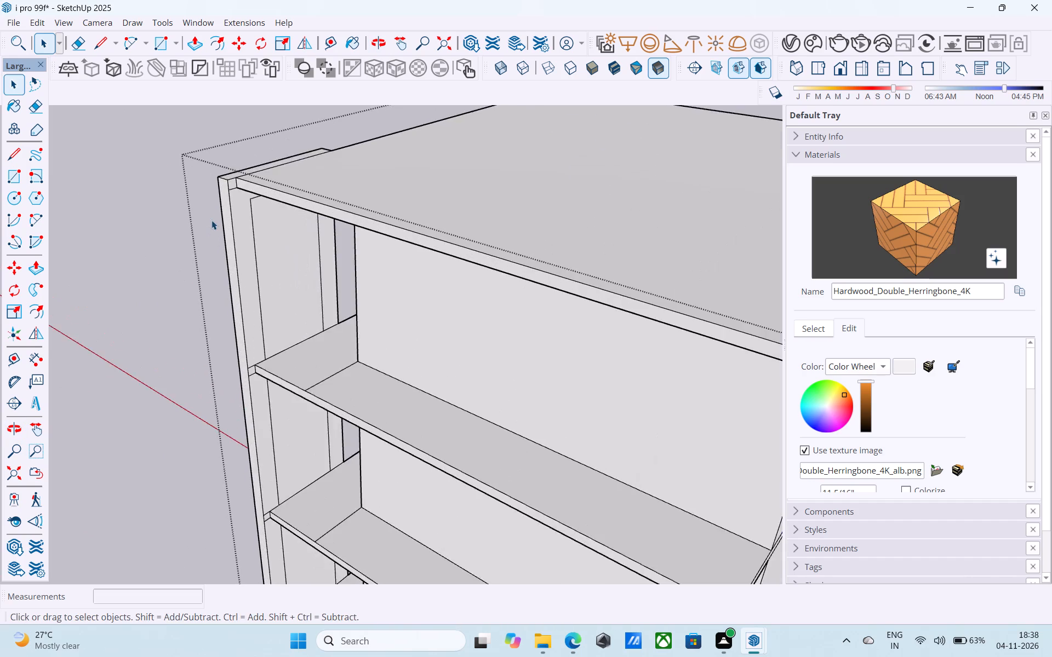
{"action": "scroll", "coordinate": [211, 220], "scroll_direction": "up", "scroll_amount": 6}
{"action": "scroll", "coordinate": [237, 203], "scroll_direction": "down", "scroll_amount": 4}
{"action": "middle_click_drag", "start_coordinate": [238, 207], "coordinate": [728, 227]}
{"action": "scroll", "coordinate": [636, 270], "scroll_direction": "down", "scroll_amount": 6}
{"action": "middle_click_drag", "start_coordinate": [562, 287], "coordinate": [591, 205], "text": "shift"}
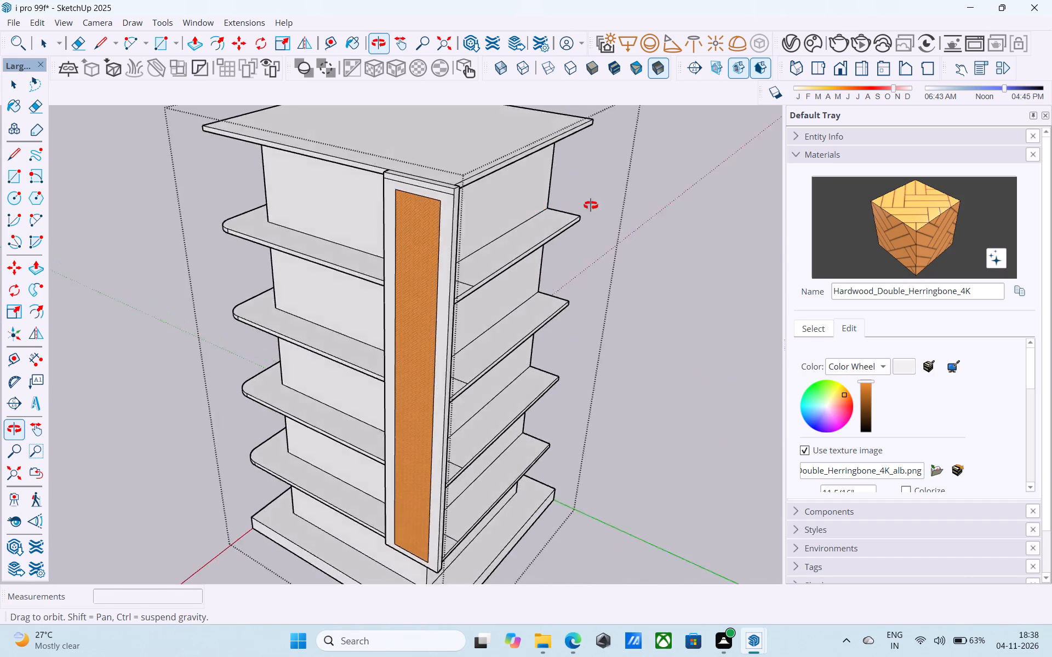
{"action": "middle_click_drag", "start_coordinate": [591, 205], "coordinate": [672, 189], "text": "shift"}
{"action": "middle_click_drag", "start_coordinate": [632, 233], "coordinate": [787, 197], "text": "shift"}
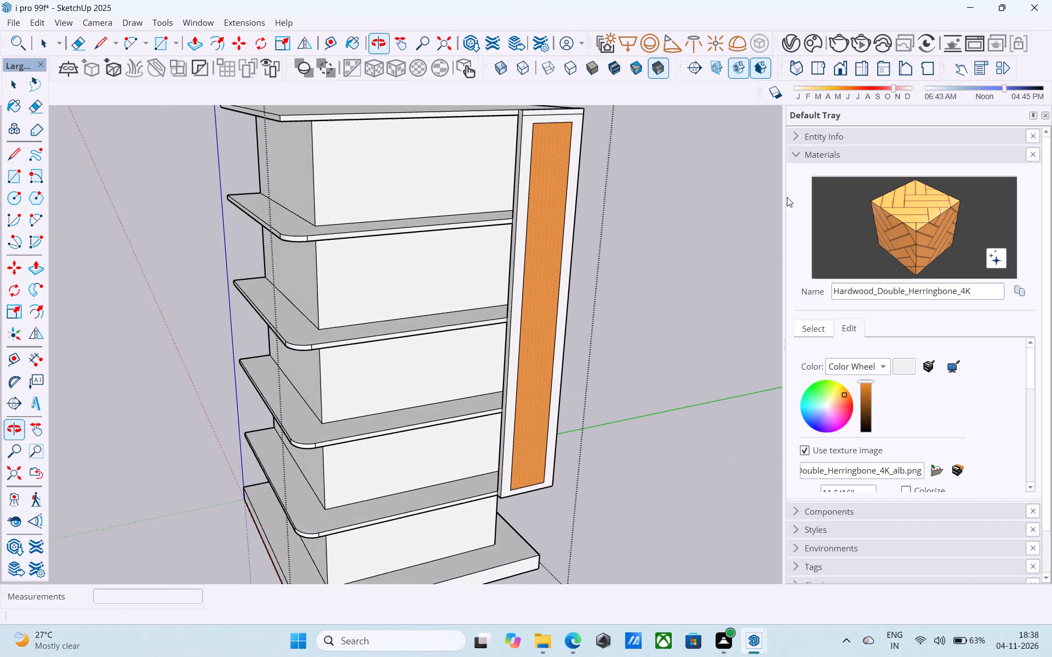
{"action": "scroll", "coordinate": [733, 224], "scroll_direction": "down", "scroll_amount": 4}
{"action": "middle_click_drag", "start_coordinate": [686, 193], "coordinate": [619, 192], "text": "shift"}
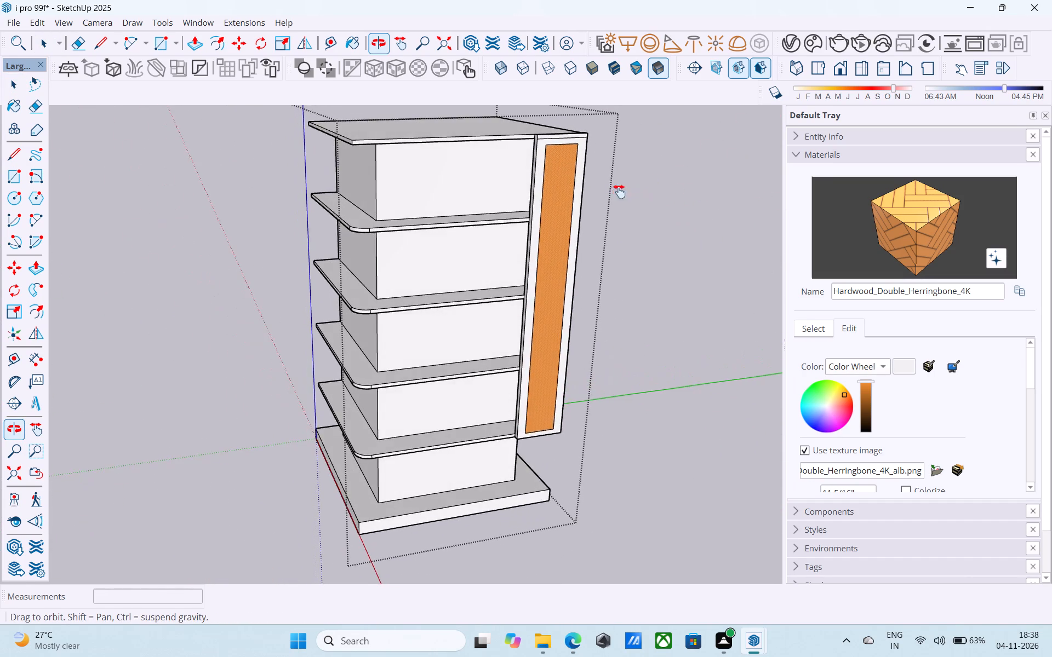
{"action": "middle_click_drag", "start_coordinate": [619, 192], "coordinate": [788, 312], "text": "shift"}
{"action": "middle_click_drag", "start_coordinate": [625, 340], "coordinate": [671, 293], "text": "shift"}
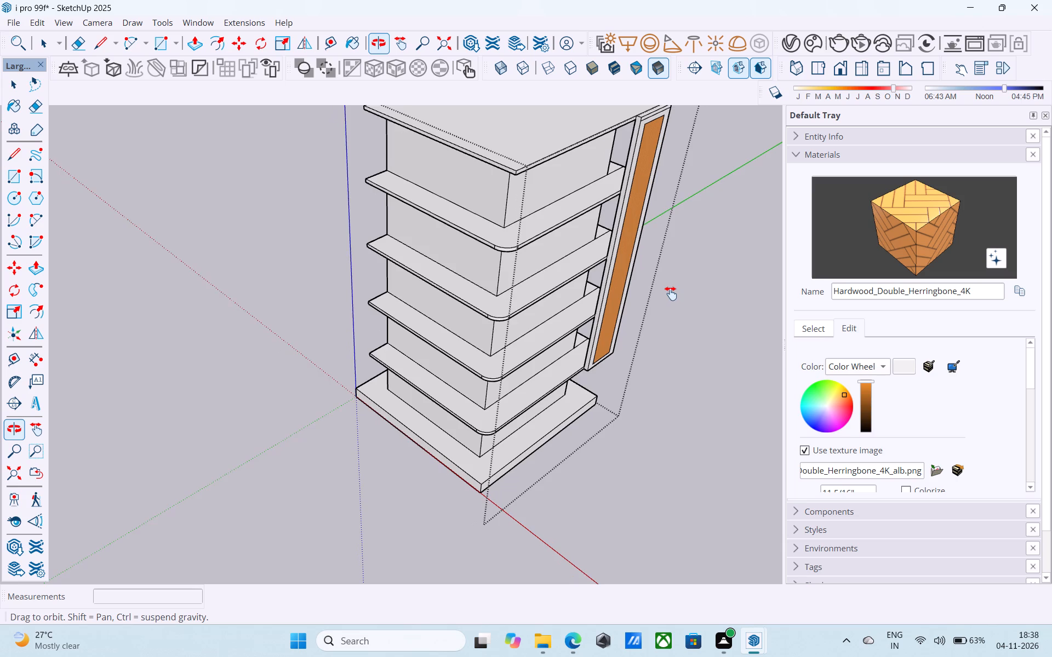
Examine the building and its framed fin panel from the side, from above and from the front.
{"action": "middle_click_drag", "start_coordinate": [671, 293], "coordinate": [721, 215], "text": "shift"}
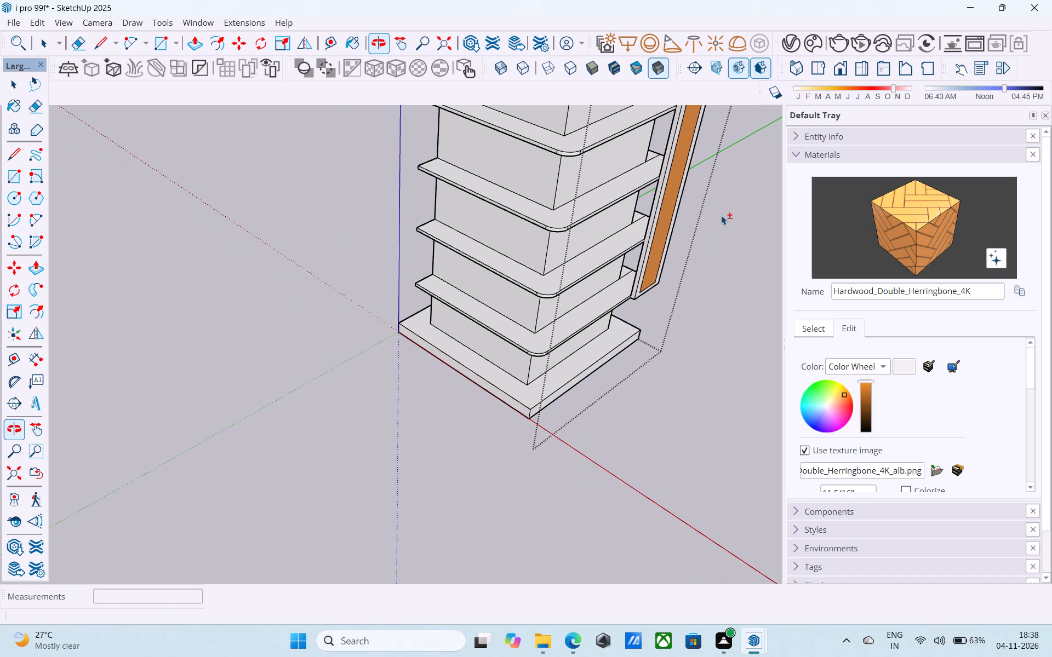
{"action": "middle_click_drag", "start_coordinate": [741, 287], "coordinate": [745, 261]}
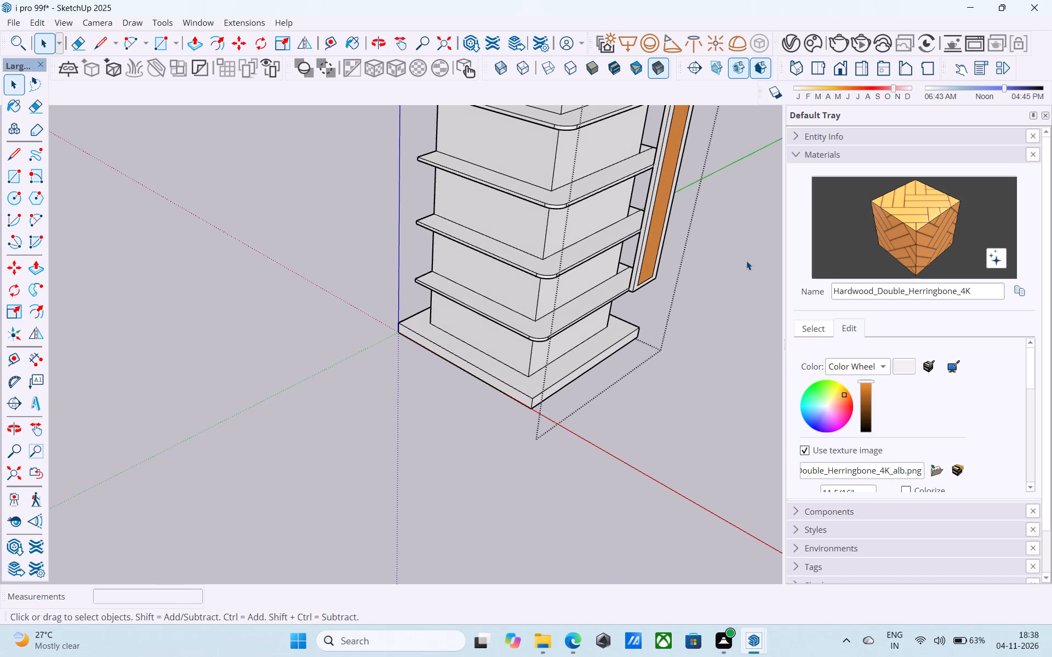
{"action": "scroll", "coordinate": [746, 261], "scroll_direction": "down", "scroll_amount": 5}
{"action": "middle_click_drag", "start_coordinate": [746, 261], "coordinate": [440, 263]}
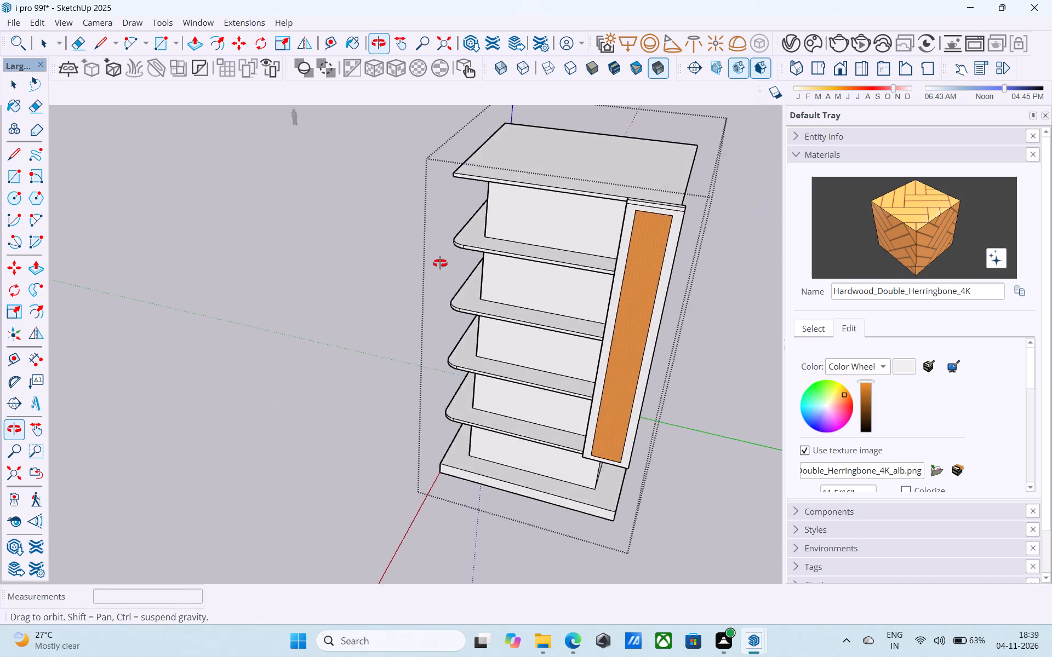
{"action": "middle_click_drag", "start_coordinate": [440, 263], "coordinate": [641, 164]}
{"action": "scroll", "coordinate": [564, 263], "scroll_direction": "down", "scroll_amount": 5}
{"action": "middle_click_drag", "start_coordinate": [563, 262], "coordinate": [441, 286]}
{"action": "scroll", "coordinate": [495, 239], "scroll_direction": "up", "scroll_amount": 5}
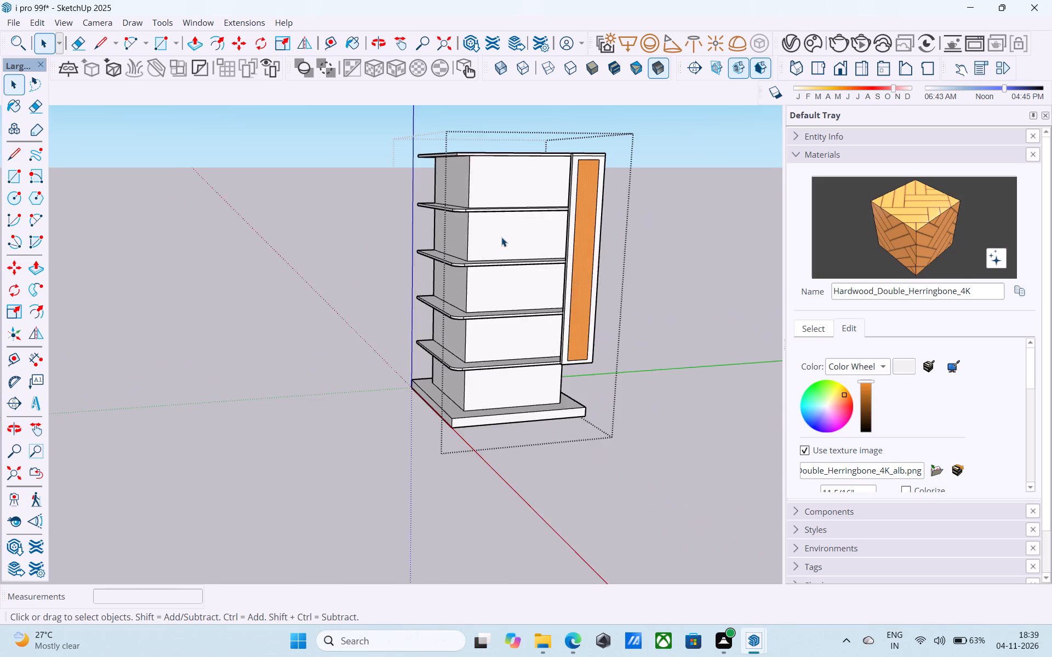
{"action": "middle_click_drag", "start_coordinate": [507, 244], "coordinate": [479, 269], "text": "shift"}
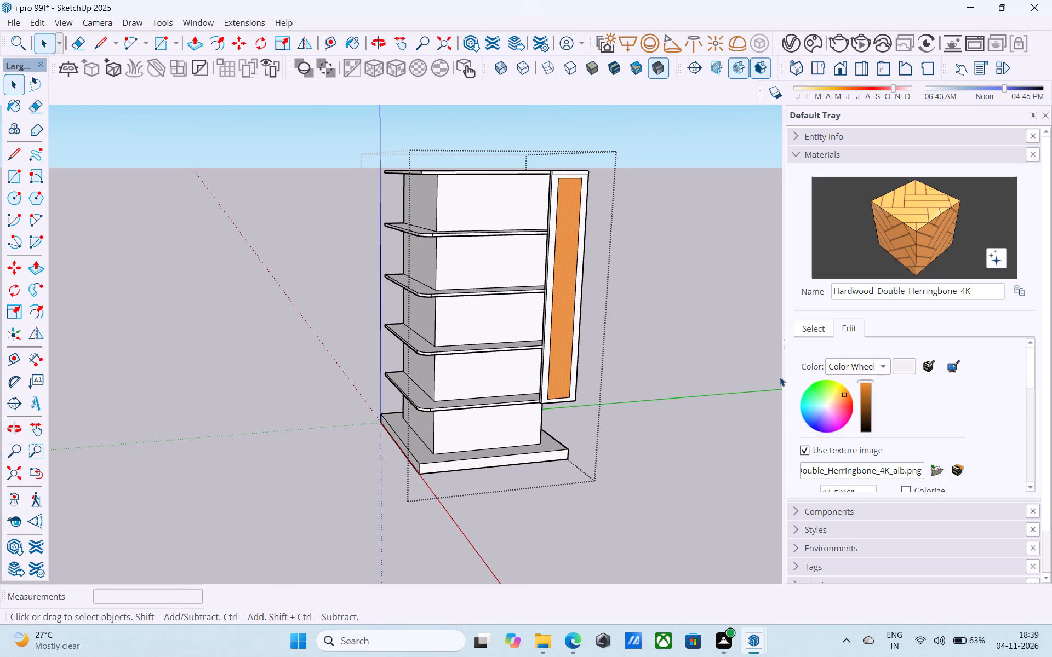
Recolour the Hardwood_Double_Herringbone_4K material of the fin's infill panel to a deeper reddish orange at full brightness.
{"action": "left_click", "coordinate": [847, 400]}
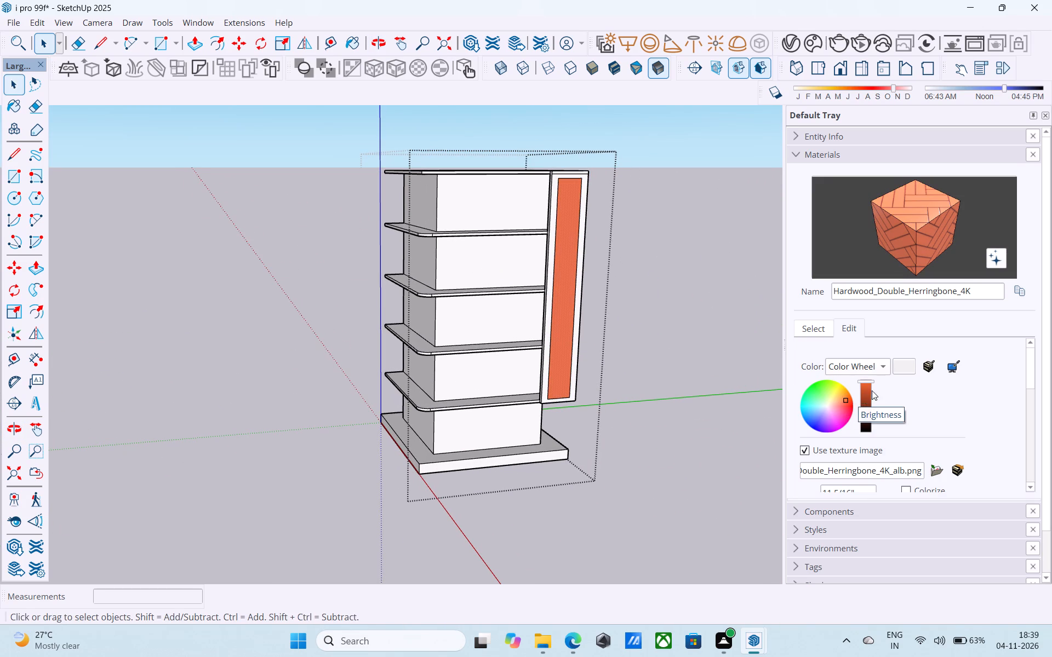
{"action": "left_click_drag", "start_coordinate": [868, 381], "coordinate": [878, 376]}
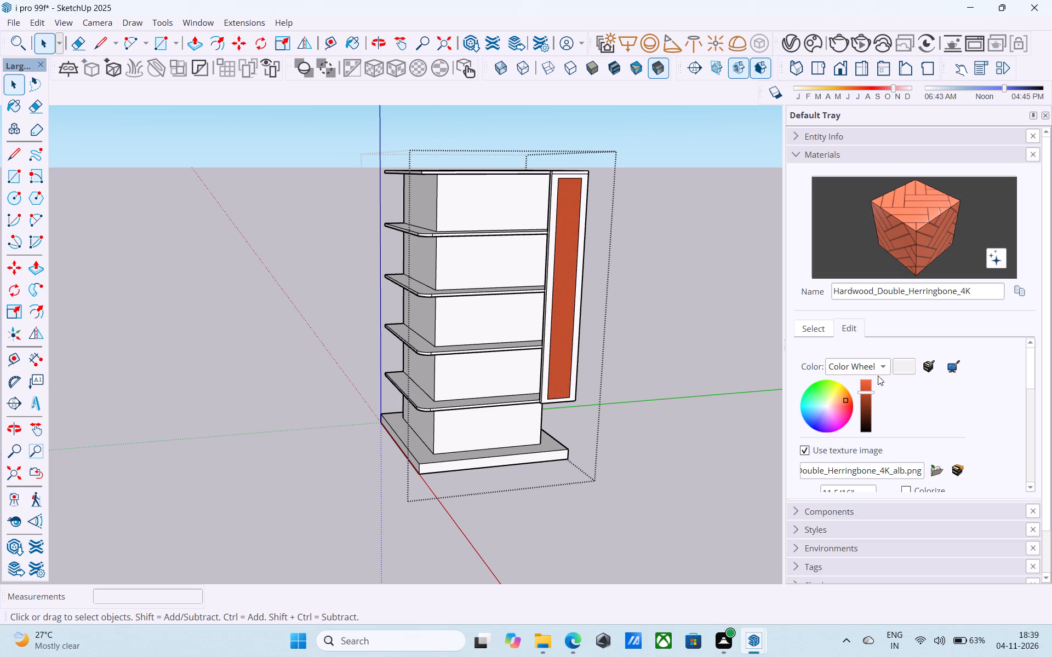
{"action": "left_click_drag", "start_coordinate": [878, 376], "coordinate": [871, 367]}
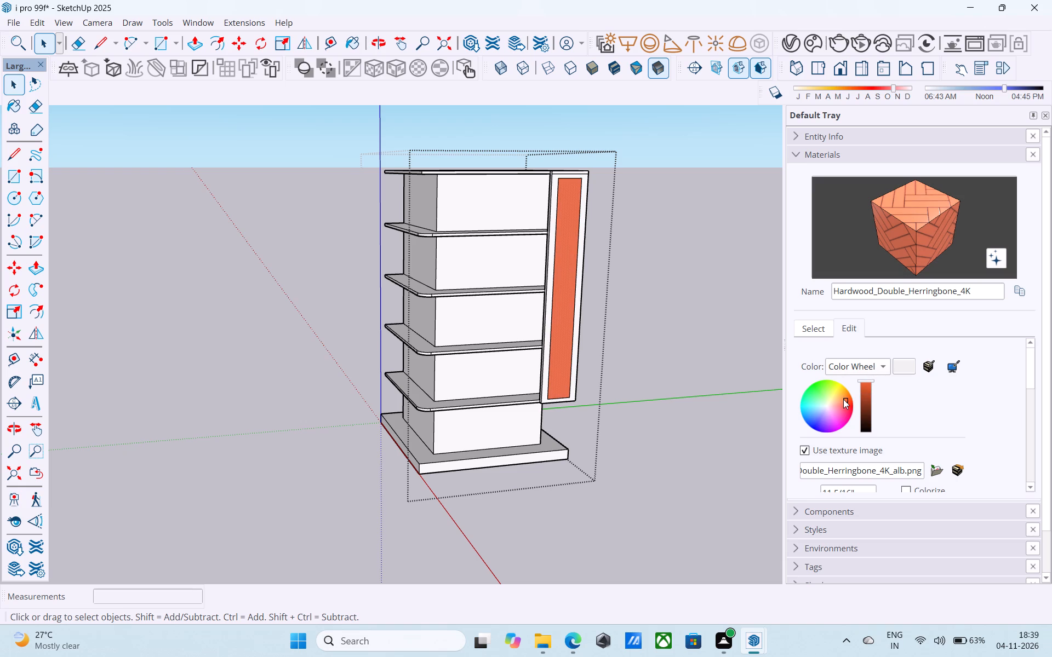
{"action": "left_click", "coordinate": [841, 400]}
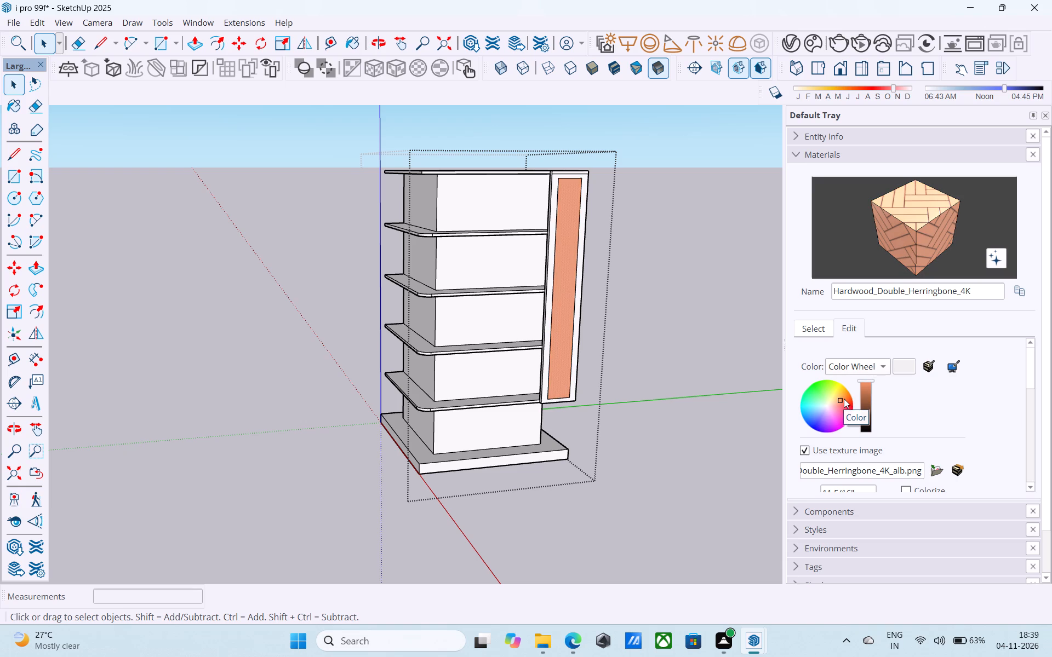
{"action": "left_click", "coordinate": [844, 399]}
{"action": "scroll", "coordinate": [616, 398], "scroll_direction": "down", "scroll_amount": 3}
{"action": "middle_click_drag", "start_coordinate": [594, 386], "coordinate": [572, 371]}
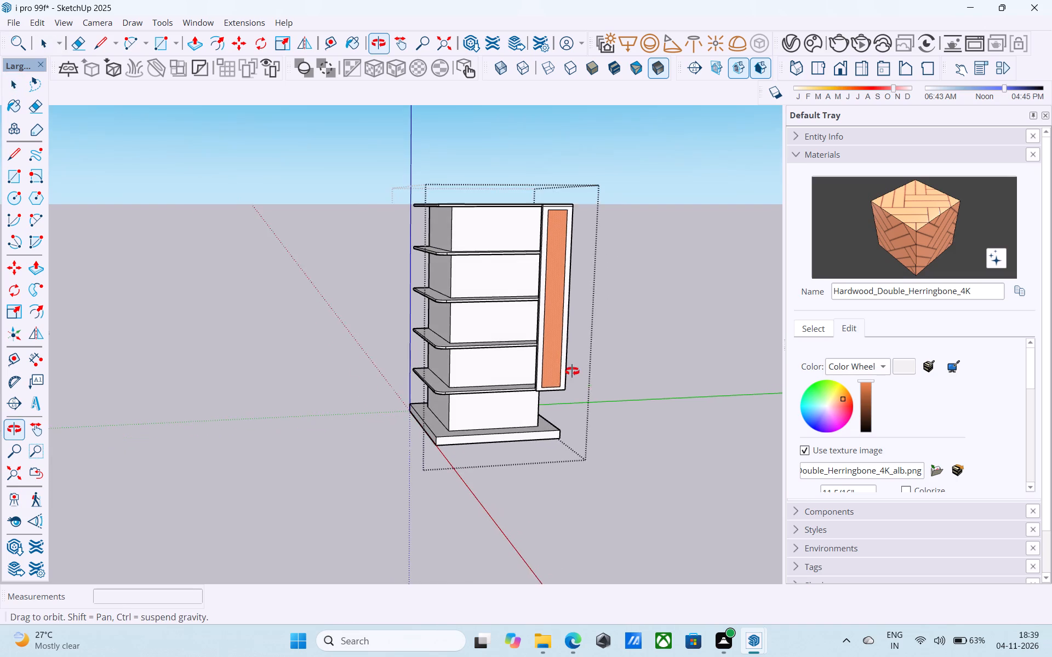
{"action": "middle_click_drag", "start_coordinate": [572, 371], "coordinate": [576, 370]}
{"action": "scroll", "coordinate": [574, 293], "scroll_direction": "up", "scroll_amount": 4}
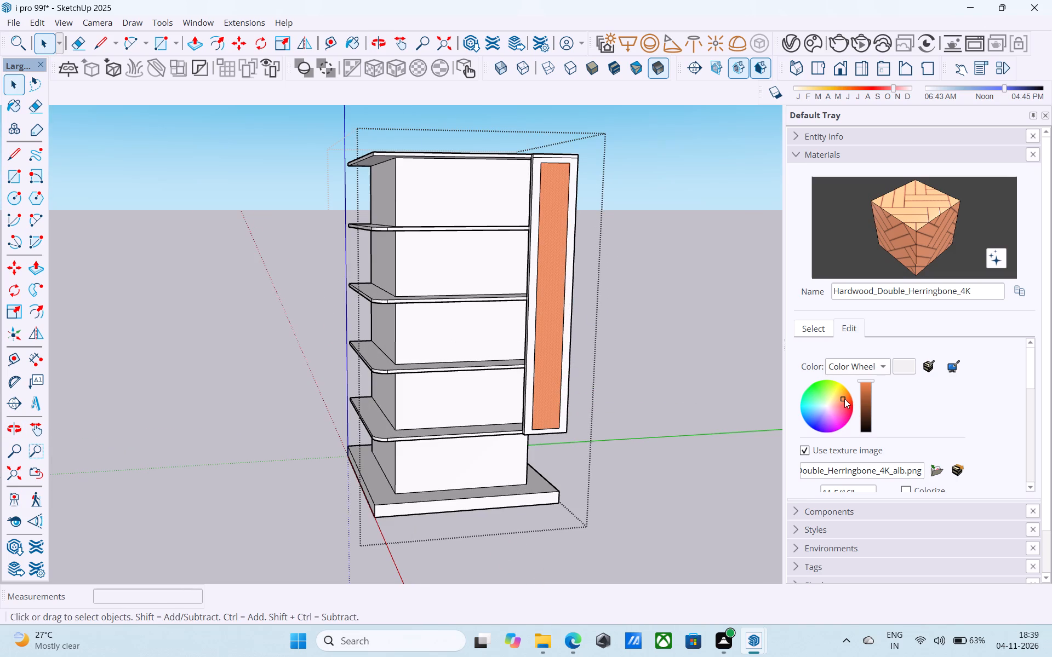
{"action": "left_click", "coordinate": [848, 399]}
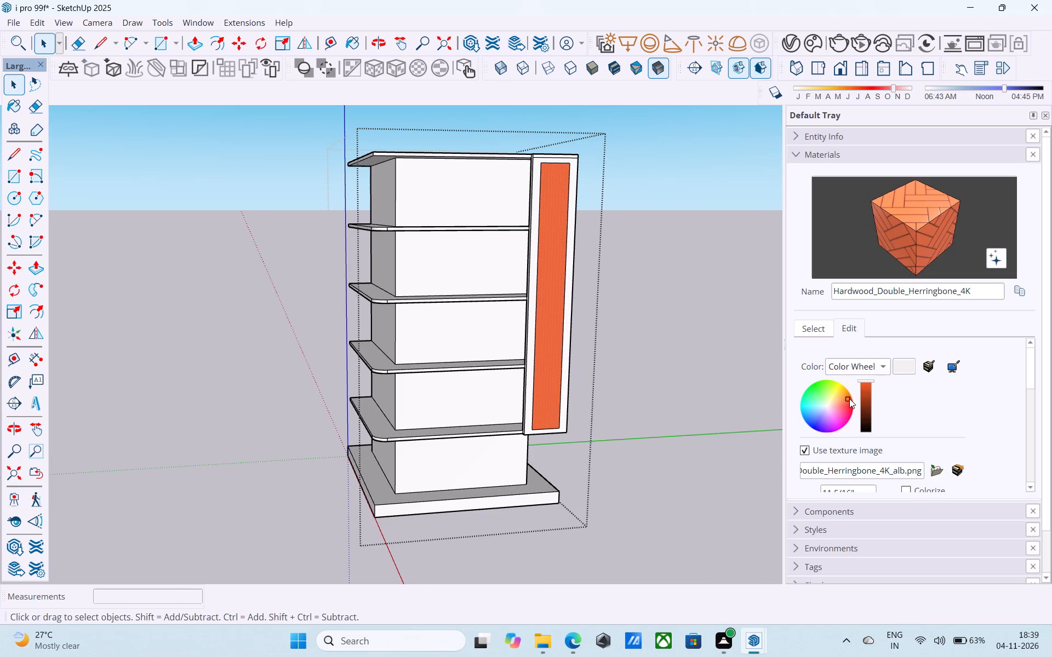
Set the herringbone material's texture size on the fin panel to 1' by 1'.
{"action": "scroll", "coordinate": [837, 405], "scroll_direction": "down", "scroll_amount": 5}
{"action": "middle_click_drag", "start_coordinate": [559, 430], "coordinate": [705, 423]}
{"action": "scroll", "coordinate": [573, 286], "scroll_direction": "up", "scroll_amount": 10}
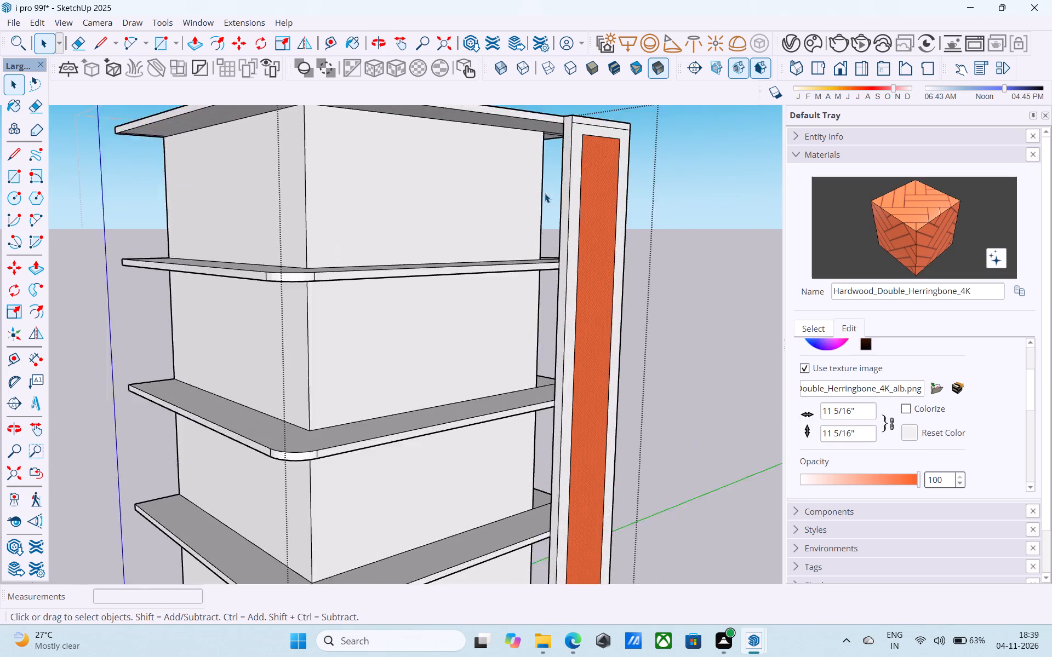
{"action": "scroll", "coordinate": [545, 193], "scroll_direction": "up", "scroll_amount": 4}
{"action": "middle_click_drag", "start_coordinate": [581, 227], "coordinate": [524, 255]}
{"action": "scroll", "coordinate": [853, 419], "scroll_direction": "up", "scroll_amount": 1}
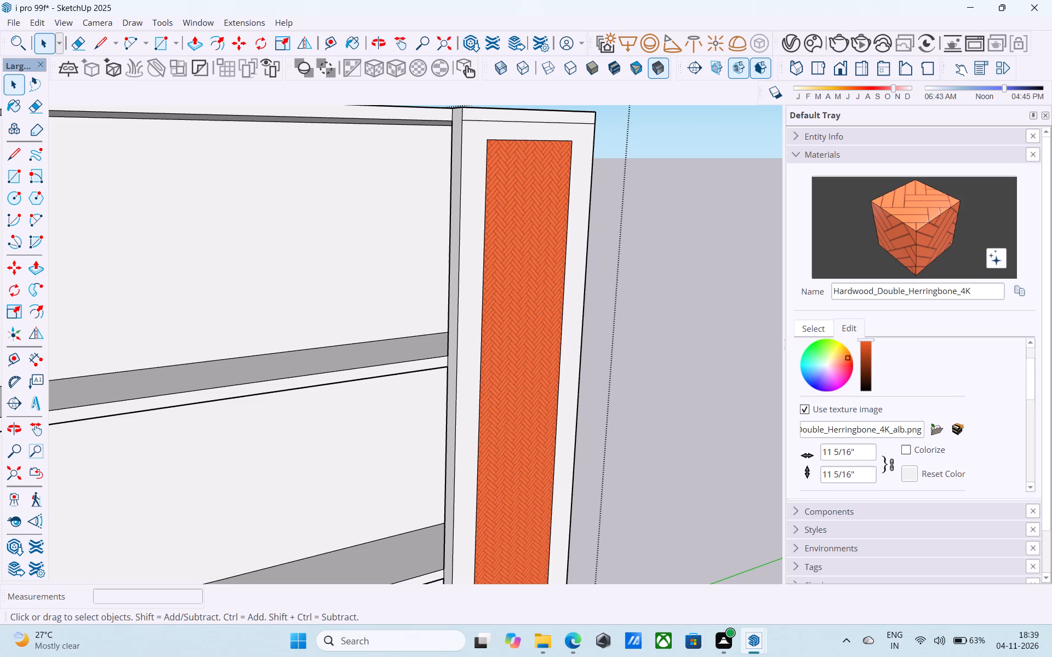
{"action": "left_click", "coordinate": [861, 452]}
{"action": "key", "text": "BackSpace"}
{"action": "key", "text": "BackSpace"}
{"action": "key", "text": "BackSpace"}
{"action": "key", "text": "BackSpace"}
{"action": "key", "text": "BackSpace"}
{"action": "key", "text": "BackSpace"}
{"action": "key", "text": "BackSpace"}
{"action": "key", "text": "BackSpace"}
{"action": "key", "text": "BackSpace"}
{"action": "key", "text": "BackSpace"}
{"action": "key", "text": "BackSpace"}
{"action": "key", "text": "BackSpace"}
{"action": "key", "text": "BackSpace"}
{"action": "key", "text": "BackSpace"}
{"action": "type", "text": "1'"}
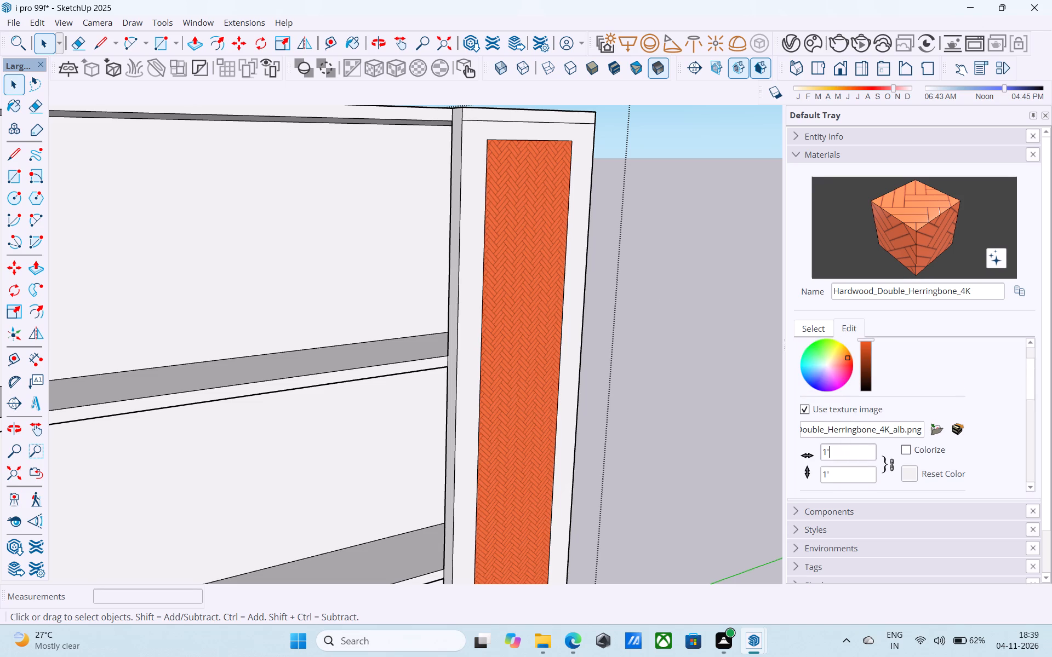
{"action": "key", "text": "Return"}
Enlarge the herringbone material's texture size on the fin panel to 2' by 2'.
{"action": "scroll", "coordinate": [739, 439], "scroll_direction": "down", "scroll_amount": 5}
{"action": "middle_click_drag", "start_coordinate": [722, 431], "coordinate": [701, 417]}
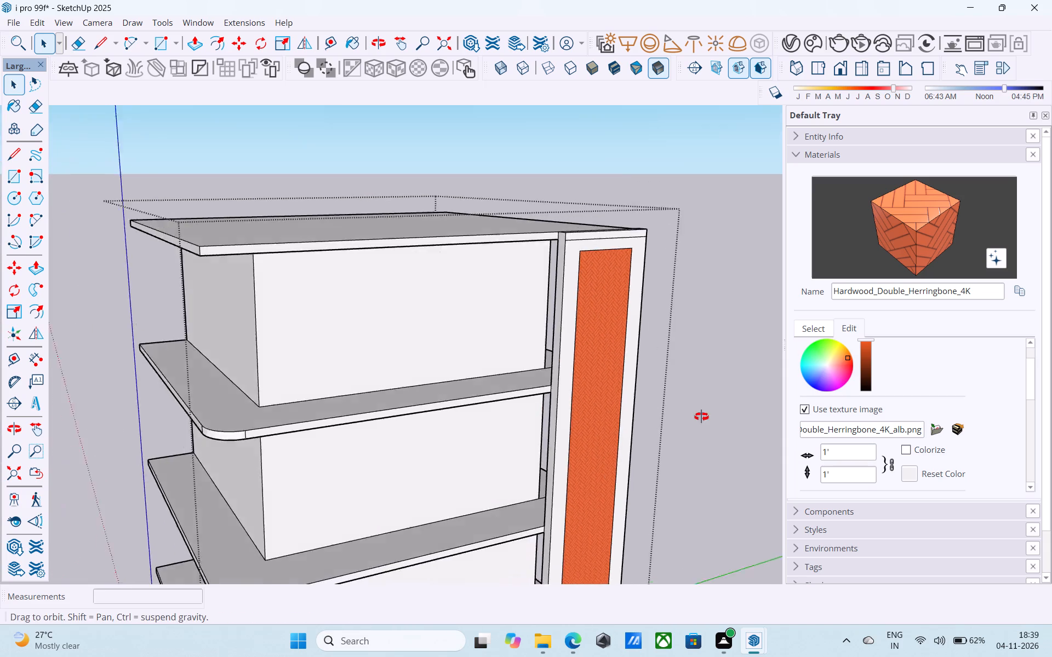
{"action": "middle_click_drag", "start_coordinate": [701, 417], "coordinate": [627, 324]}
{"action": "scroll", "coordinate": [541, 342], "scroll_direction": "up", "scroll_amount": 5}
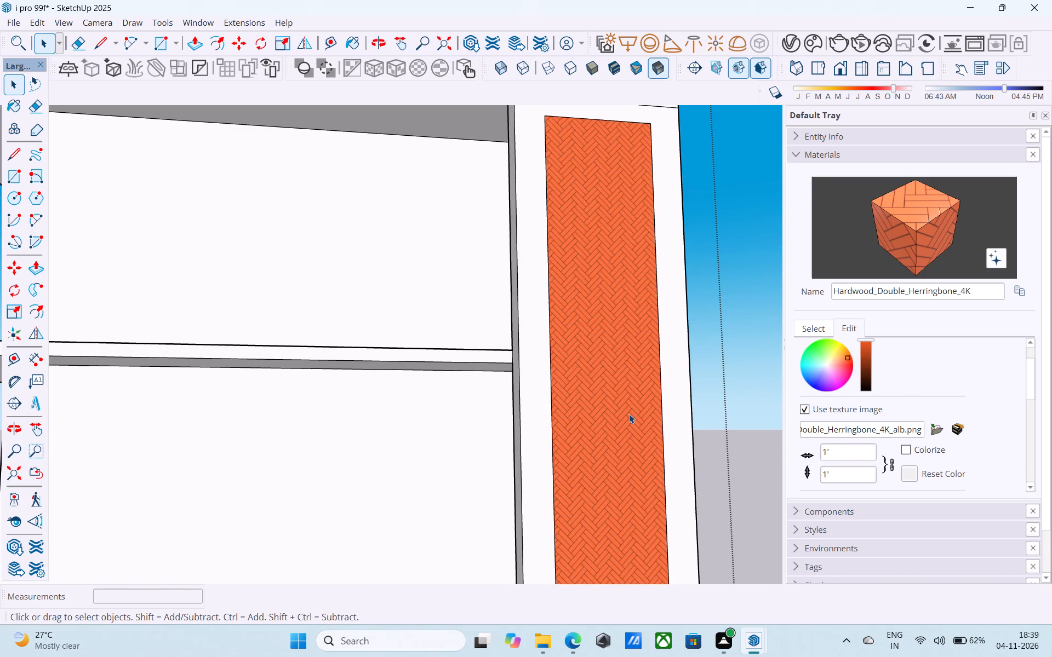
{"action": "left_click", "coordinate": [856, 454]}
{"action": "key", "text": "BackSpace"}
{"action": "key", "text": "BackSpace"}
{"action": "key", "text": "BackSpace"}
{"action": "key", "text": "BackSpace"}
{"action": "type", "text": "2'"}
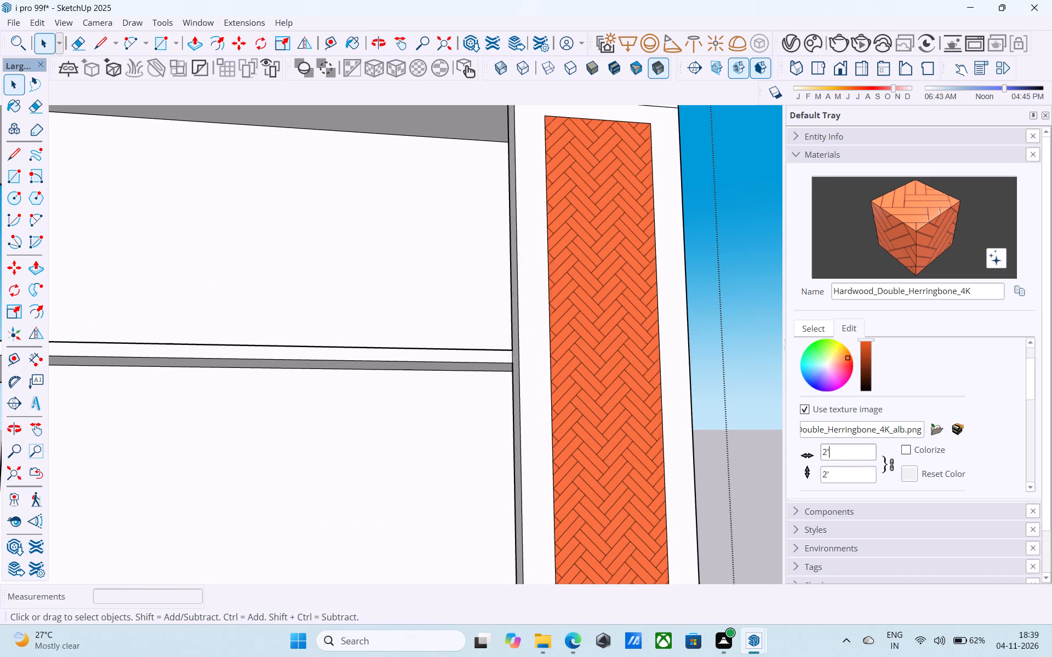
Set the herringbone material's texture size on the fin panel to 3' by 3'.
{"action": "scroll", "coordinate": [767, 344], "scroll_direction": "down", "scroll_amount": 6}
{"action": "scroll", "coordinate": [763, 345], "scroll_direction": "up", "scroll_amount": 1}
{"action": "scroll", "coordinate": [756, 346], "scroll_direction": "down", "scroll_amount": 3}
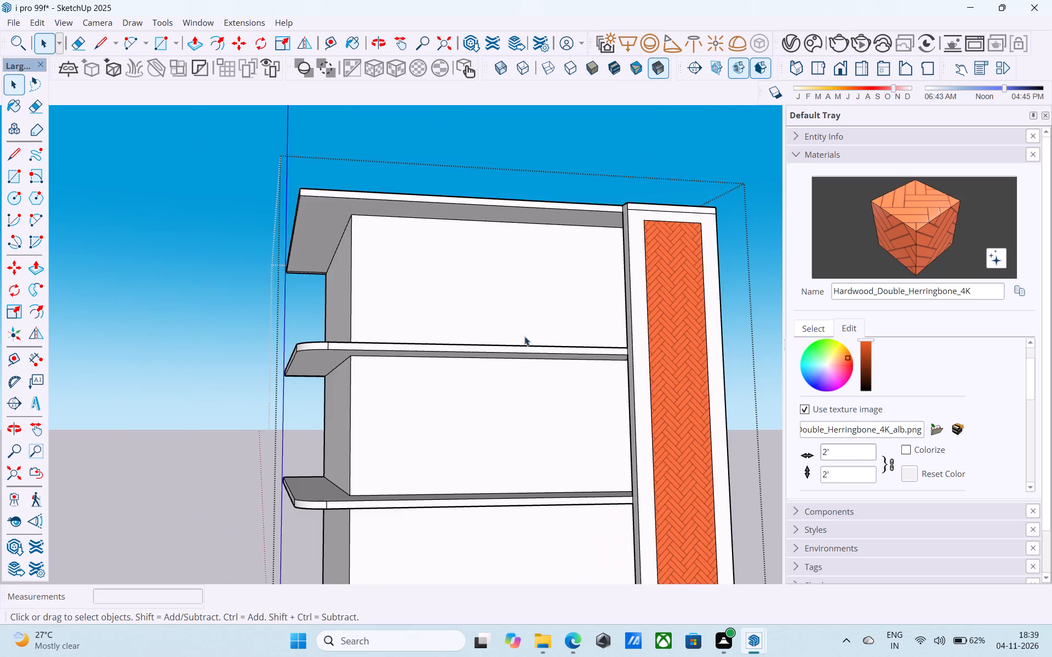
{"action": "scroll", "coordinate": [524, 336], "scroll_direction": "down", "scroll_amount": 4}
{"action": "middle_click_drag", "start_coordinate": [443, 277], "coordinate": [512, 344]}
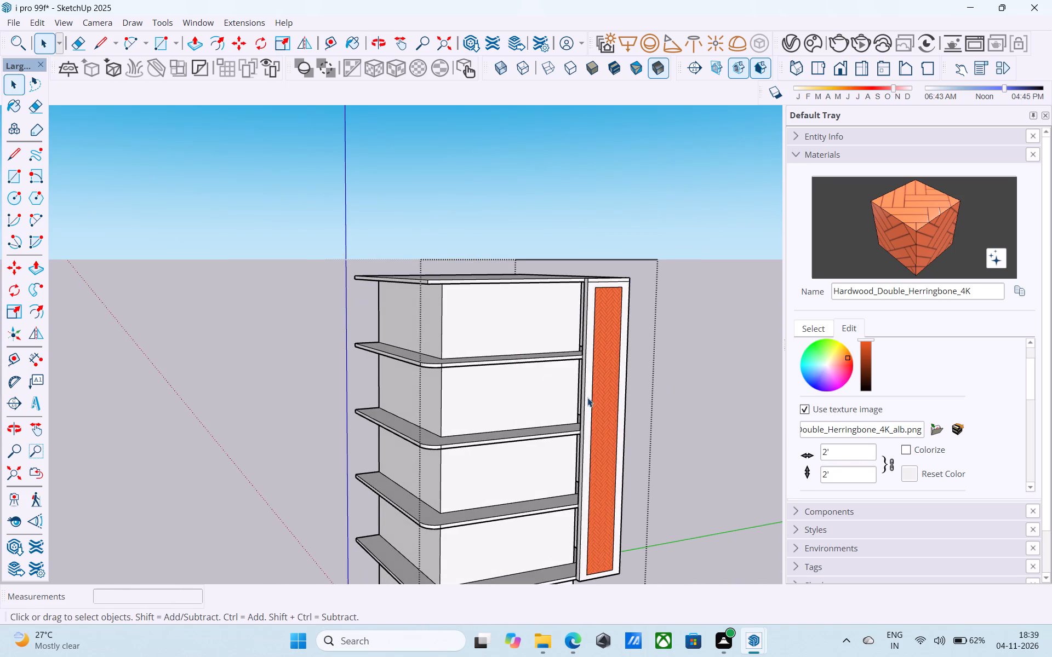
{"action": "middle_click_drag", "start_coordinate": [593, 399], "coordinate": [557, 396]}
{"action": "scroll", "coordinate": [576, 360], "scroll_direction": "up", "scroll_amount": 4}
{"action": "scroll", "coordinate": [811, 467], "scroll_direction": "up", "scroll_amount": 5}
{"action": "scroll", "coordinate": [830, 465], "scroll_direction": "down", "scroll_amount": 4}
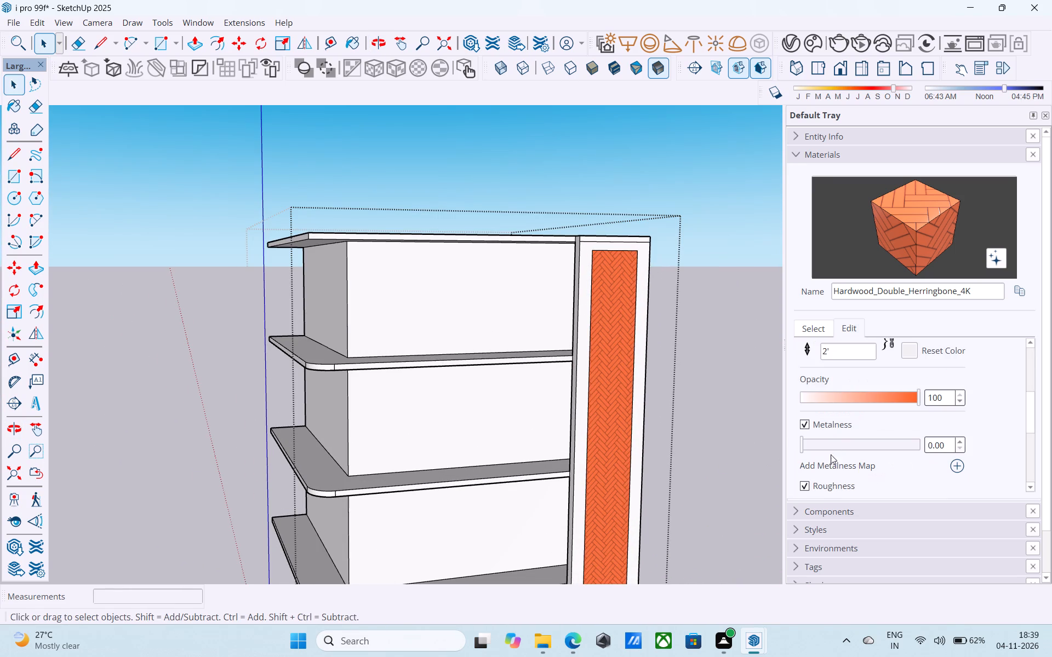
{"action": "scroll", "coordinate": [838, 435], "scroll_direction": "up", "scroll_amount": 1}
{"action": "left_click", "coordinate": [838, 371]}
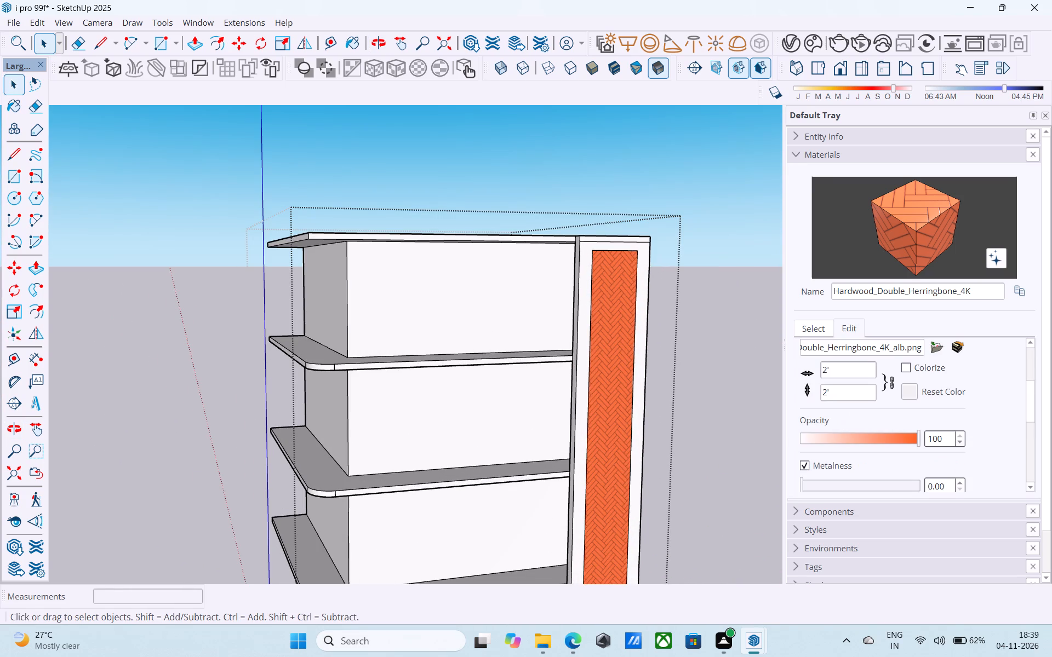
{"action": "key", "text": "BackSpace"}
{"action": "key", "text": "BackSpace"}
{"action": "key", "text": "BackSpace"}
{"action": "key", "text": "BackSpace"}
{"action": "type", "text": "3'"}
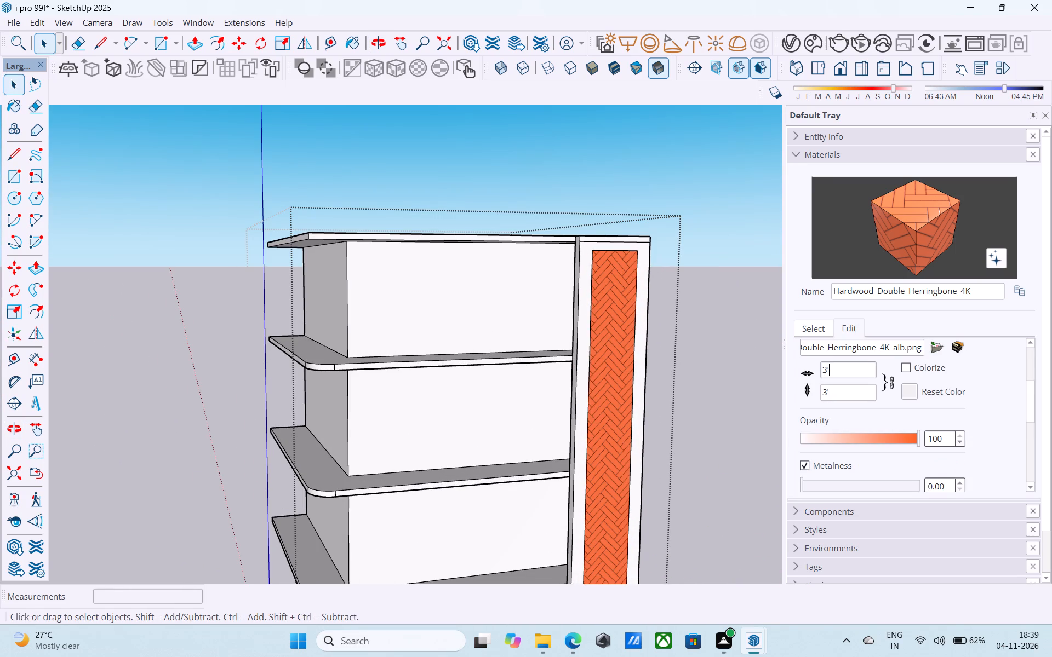
Close the group that is open for editing.
{"action": "scroll", "coordinate": [812, 352], "scroll_direction": "down", "scroll_amount": 6}
{"action": "key", "text": "space"}
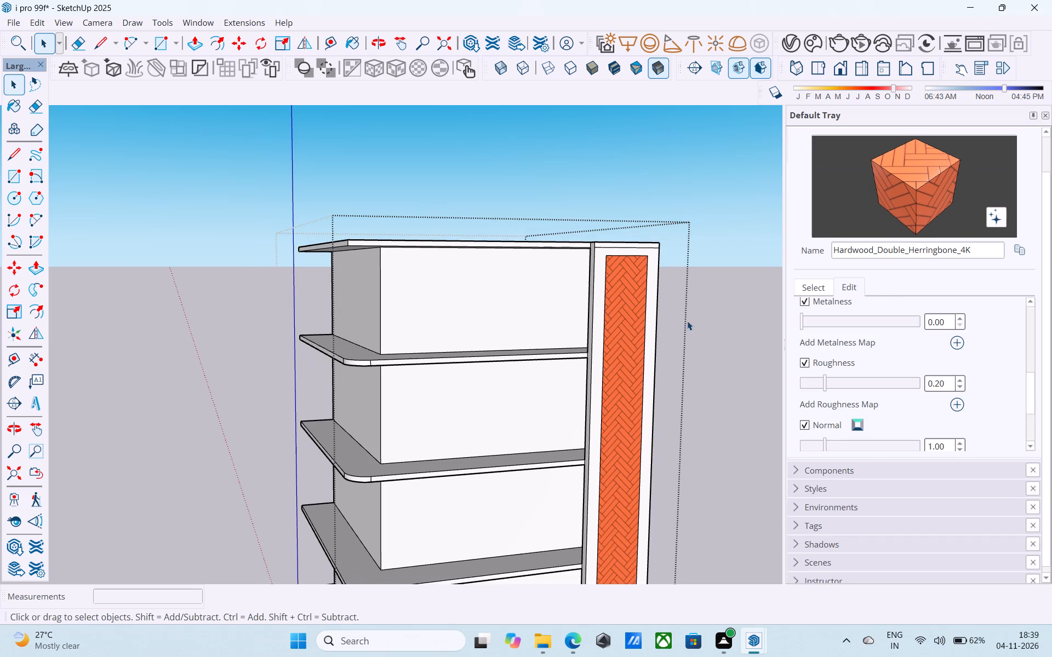
{"action": "scroll", "coordinate": [683, 323], "scroll_direction": "down", "scroll_amount": 5}
{"action": "middle_click_drag", "start_coordinate": [682, 323], "coordinate": [698, 243]}
{"action": "left_click", "coordinate": [699, 246]}
Examine the building with its retextured fin from the front, the sides and below the roof slab.
{"action": "scroll", "coordinate": [514, 291], "scroll_direction": "up", "scroll_amount": 4}
{"action": "middle_click_drag", "start_coordinate": [516, 311], "coordinate": [511, 312], "text": "shift"}
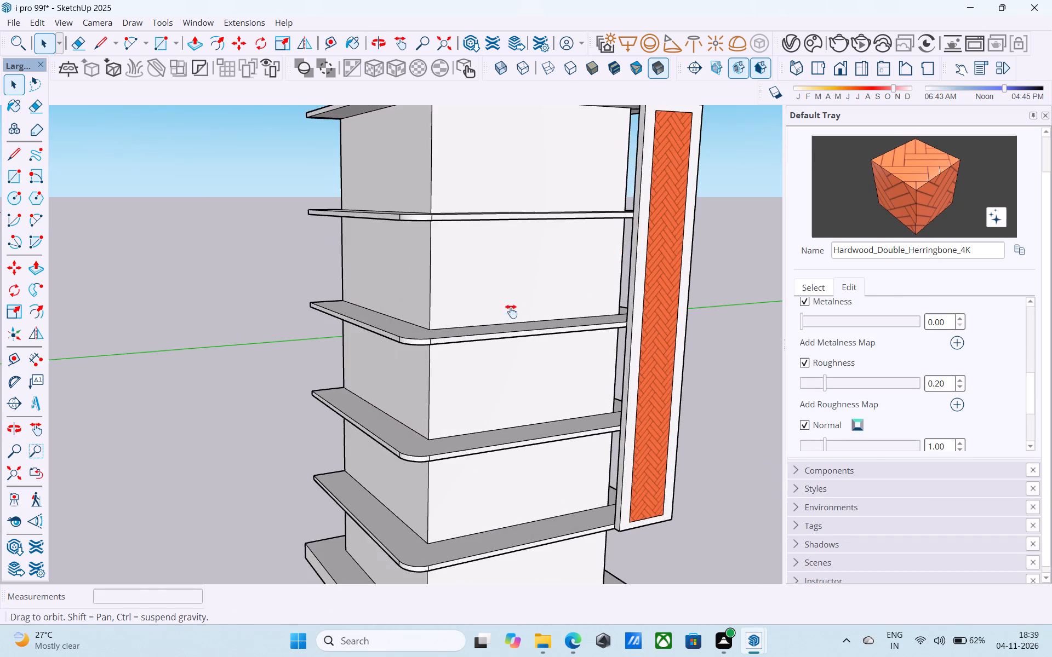
{"action": "middle_click_drag", "start_coordinate": [511, 312], "coordinate": [781, 384], "text": "shift"}
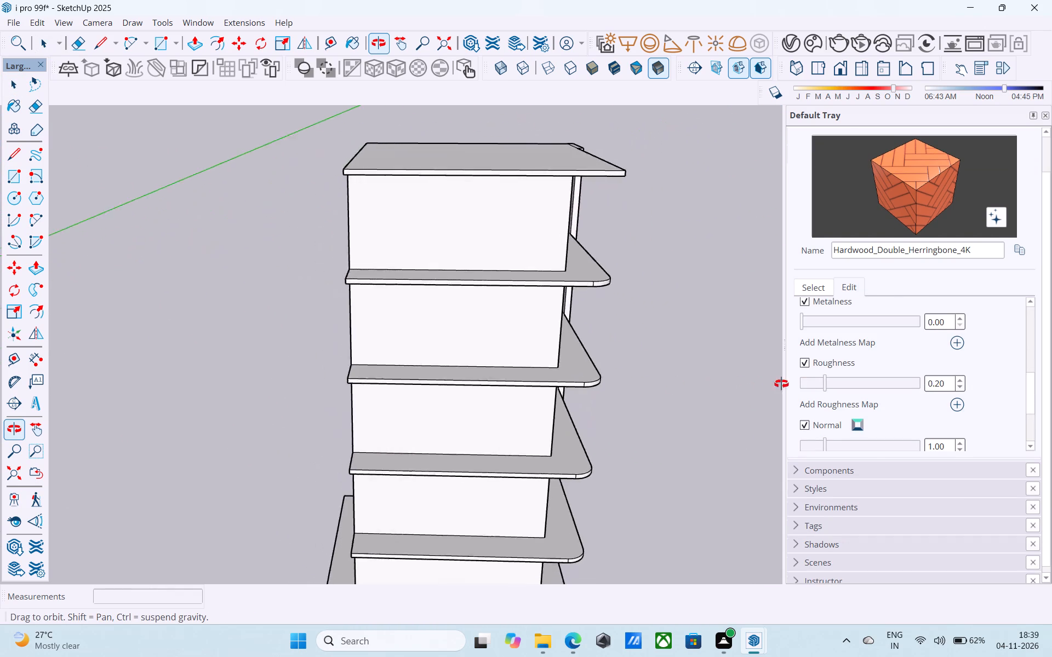
{"action": "middle_click_drag", "start_coordinate": [781, 384], "coordinate": [647, 347], "text": "shift"}
{"action": "middle_click_drag", "start_coordinate": [576, 372], "coordinate": [599, 378]}
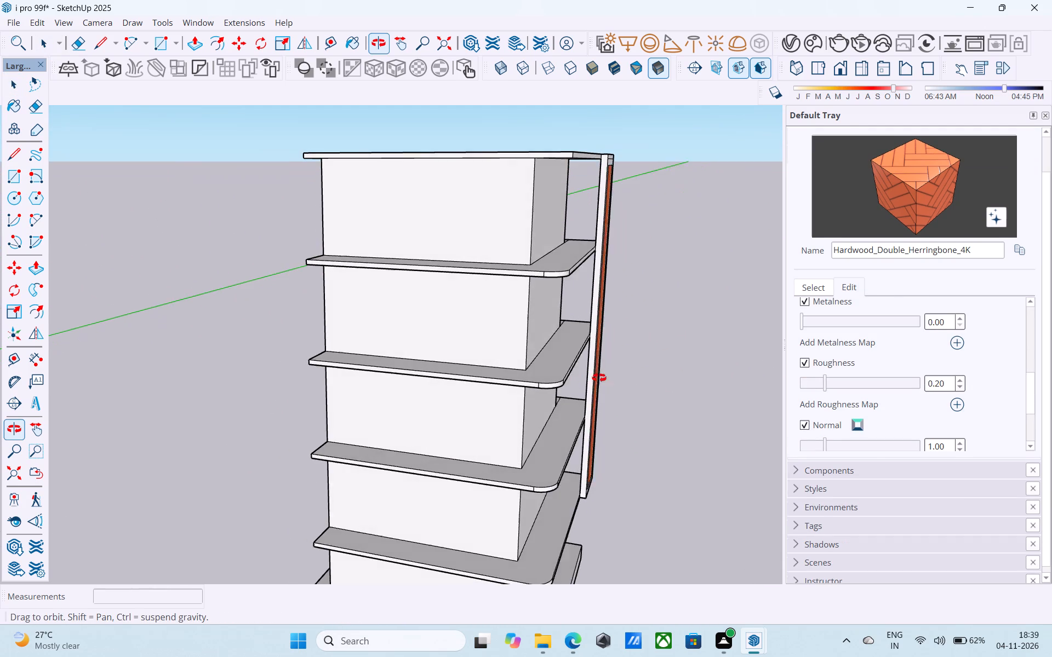
{"action": "middle_click_drag", "start_coordinate": [599, 378], "coordinate": [609, 378]}
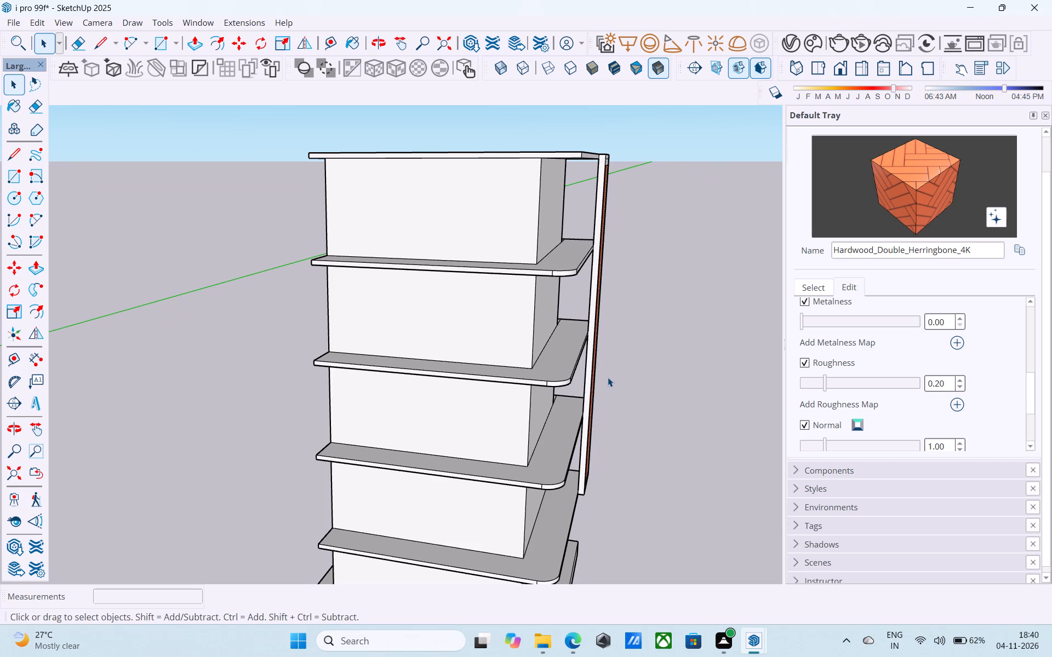
{"action": "middle_click_drag", "start_coordinate": [608, 374], "coordinate": [662, 379]}
{"action": "middle_click_drag", "start_coordinate": [623, 388], "coordinate": [703, 408]}
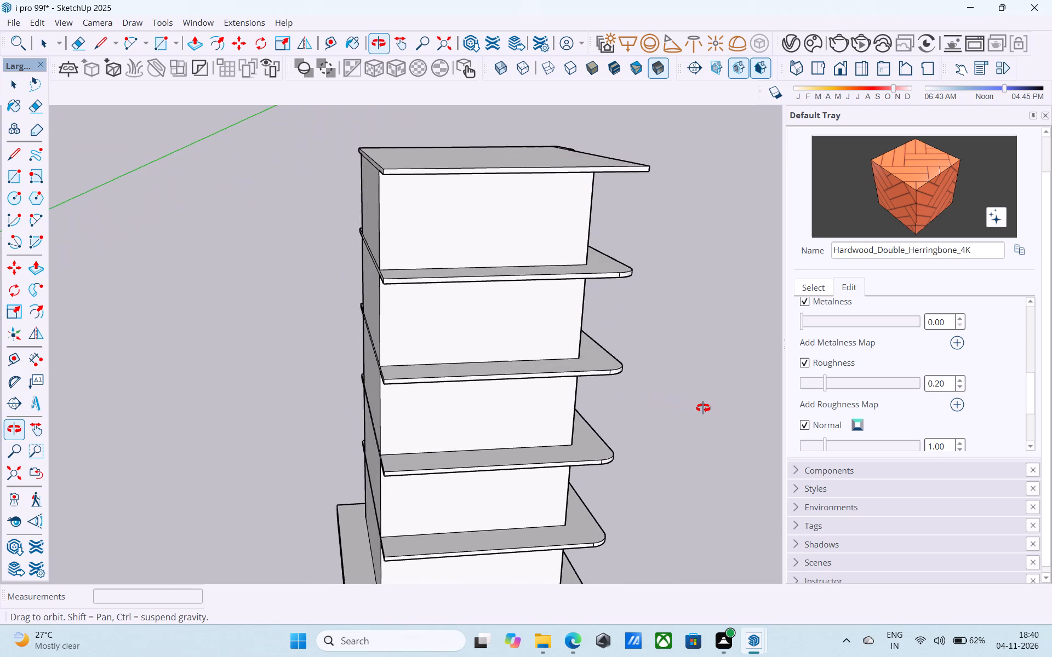
{"action": "middle_click_drag", "start_coordinate": [703, 408], "coordinate": [716, 428]}
{"action": "scroll", "coordinate": [734, 421], "scroll_direction": "down", "scroll_amount": 6}
{"action": "middle_click_drag", "start_coordinate": [550, 442], "coordinate": [221, 395]}
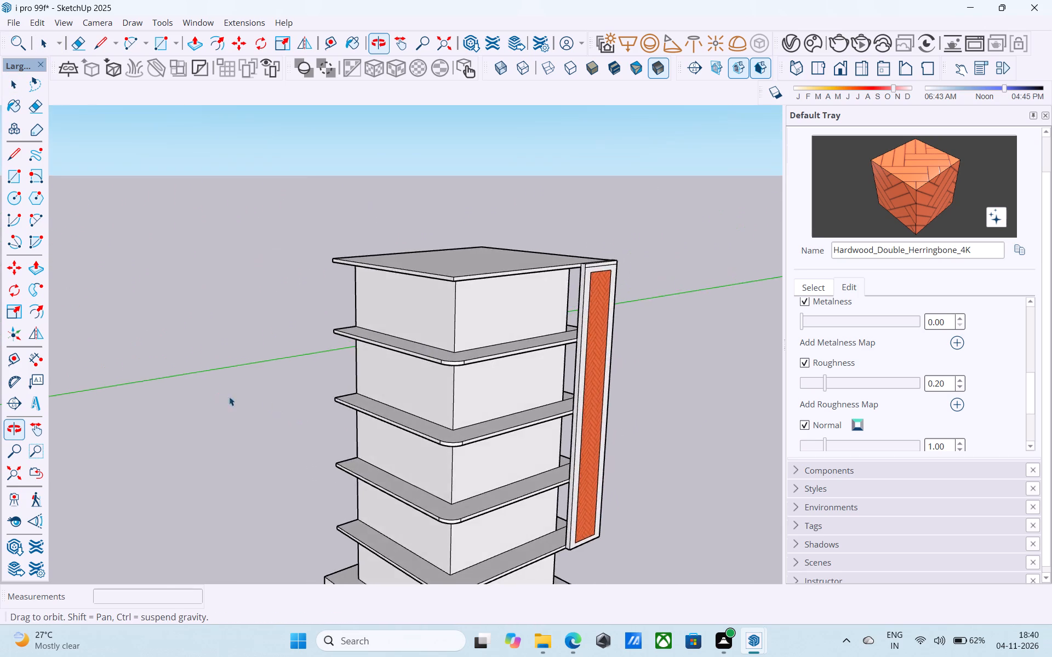
{"action": "scroll", "coordinate": [541, 381], "scroll_direction": "down", "scroll_amount": 6}
{"action": "middle_click_drag", "start_coordinate": [487, 387], "coordinate": [288, 364]}
{"action": "scroll", "coordinate": [332, 401], "scroll_direction": "up", "scroll_amount": 6}
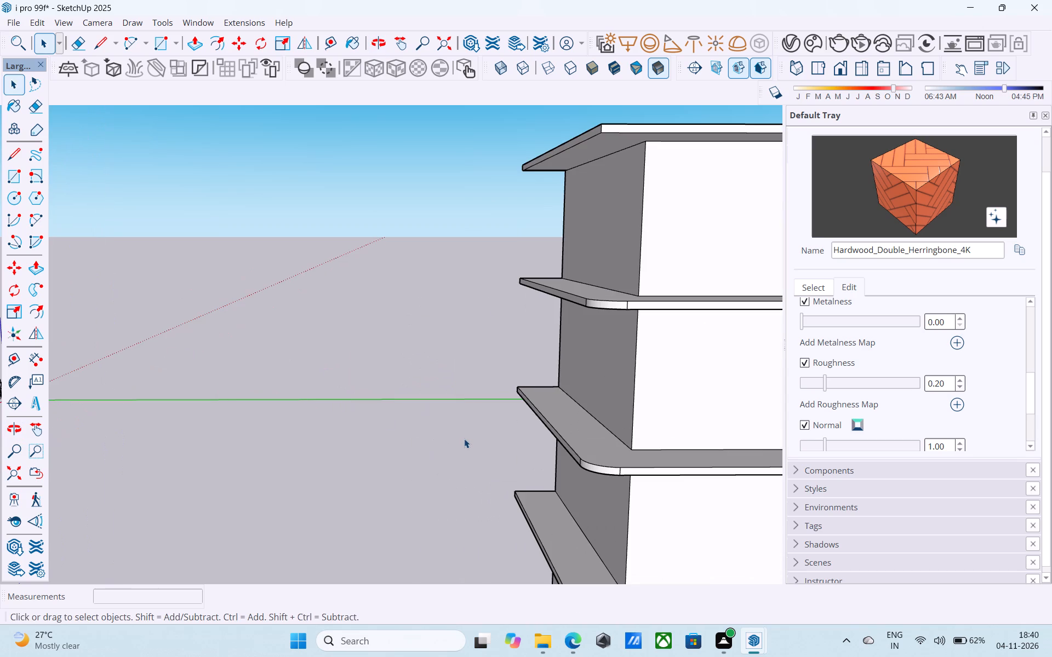
{"action": "scroll", "coordinate": [464, 439], "scroll_direction": "down", "scroll_amount": 5}
{"action": "middle_click_drag", "start_coordinate": [467, 438], "coordinate": [716, 455]}
{"action": "middle_click_drag", "start_coordinate": [714, 439], "coordinate": [614, 456]}
{"action": "scroll", "coordinate": [562, 385], "scroll_direction": "up", "scroll_amount": 10}
{"action": "middle_click_drag", "start_coordinate": [539, 350], "coordinate": [527, 274]}
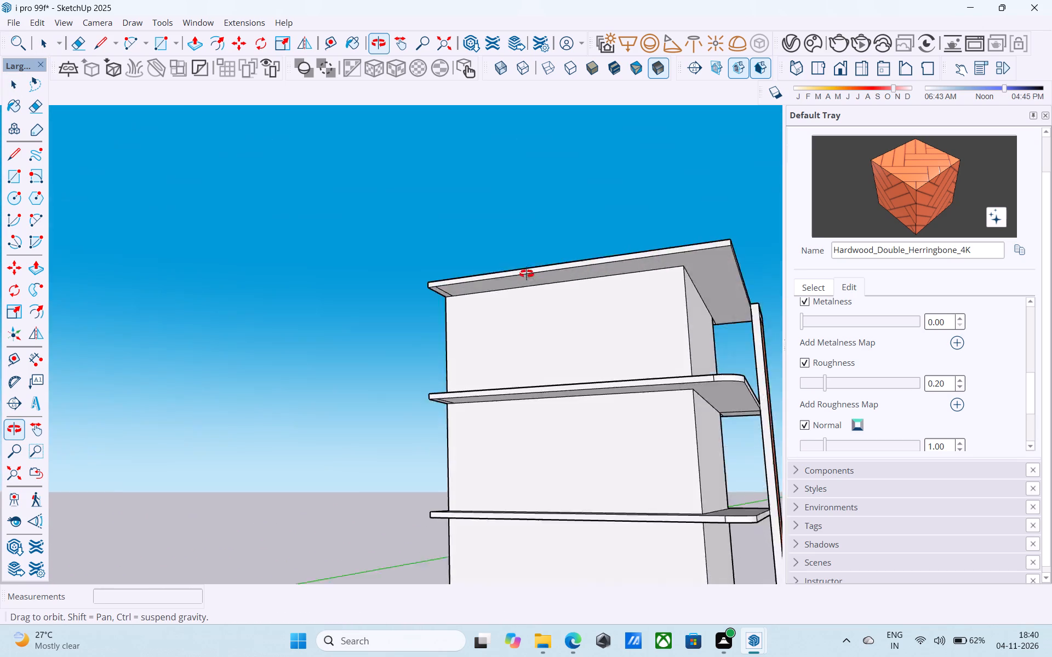
Copy the roof slab's long underside edge 6" inward inside the building group.
{"action": "middle_click_drag", "start_coordinate": [527, 274], "coordinate": [550, 245]}
{"action": "scroll", "coordinate": [453, 301], "scroll_direction": "up", "scroll_amount": 12}
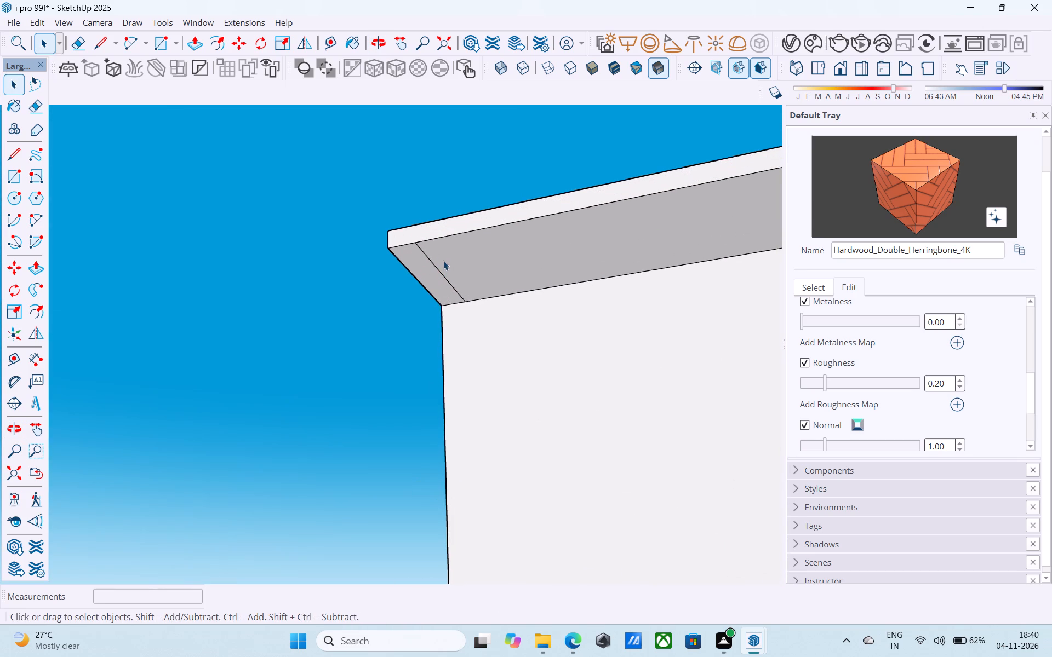
{"action": "left_click", "coordinate": [443, 237]}
{"action": "double_click", "coordinate": [443, 237]}
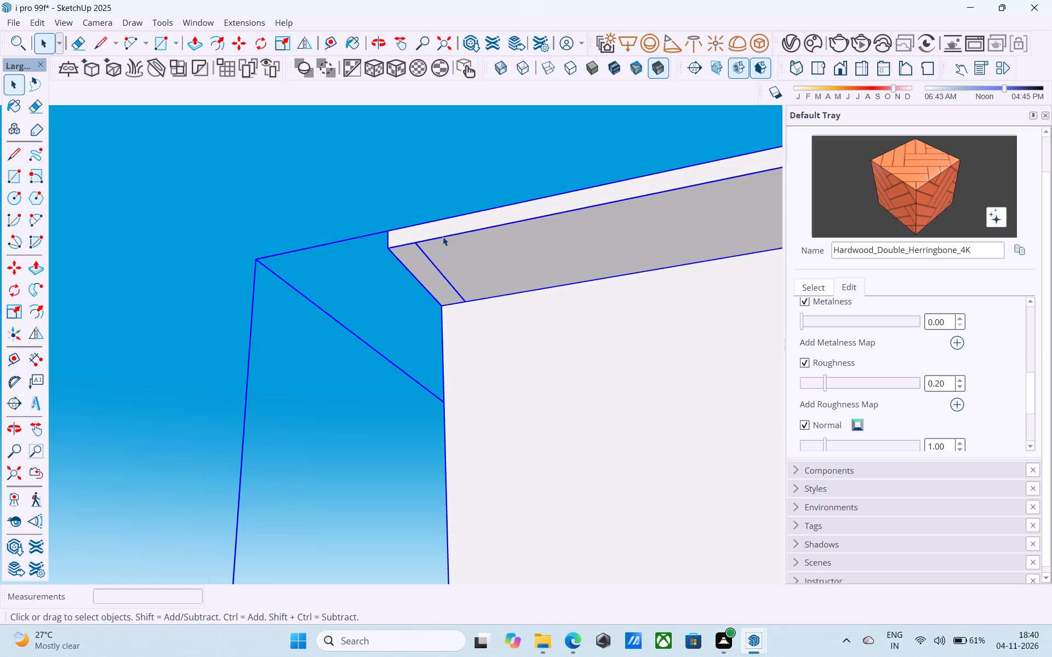
{"action": "left_click", "coordinate": [442, 237]}
{"action": "scroll", "coordinate": [442, 237], "scroll_direction": "down", "scroll_amount": 8}
{"action": "scroll", "coordinate": [299, 235], "scroll_direction": "up", "scroll_amount": 1}
{"action": "scroll", "coordinate": [298, 235], "scroll_direction": "down", "scroll_amount": 10}
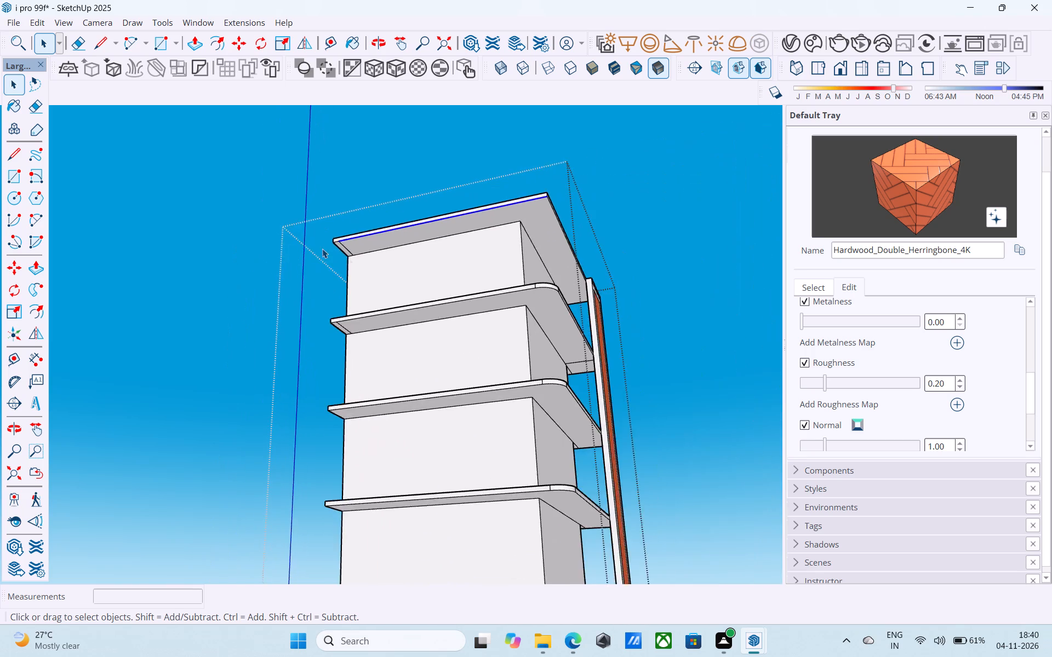
{"action": "scroll", "coordinate": [355, 263], "scroll_direction": "down", "scroll_amount": 1}
{"action": "middle_click_drag", "start_coordinate": [356, 264], "coordinate": [357, 309]}
{"action": "scroll", "coordinate": [339, 268], "scroll_direction": "up", "scroll_amount": 3}
{"action": "scroll", "coordinate": [340, 264], "scroll_direction": "down", "scroll_amount": 1}
{"action": "scroll", "coordinate": [340, 264], "scroll_direction": "up", "scroll_amount": 12}
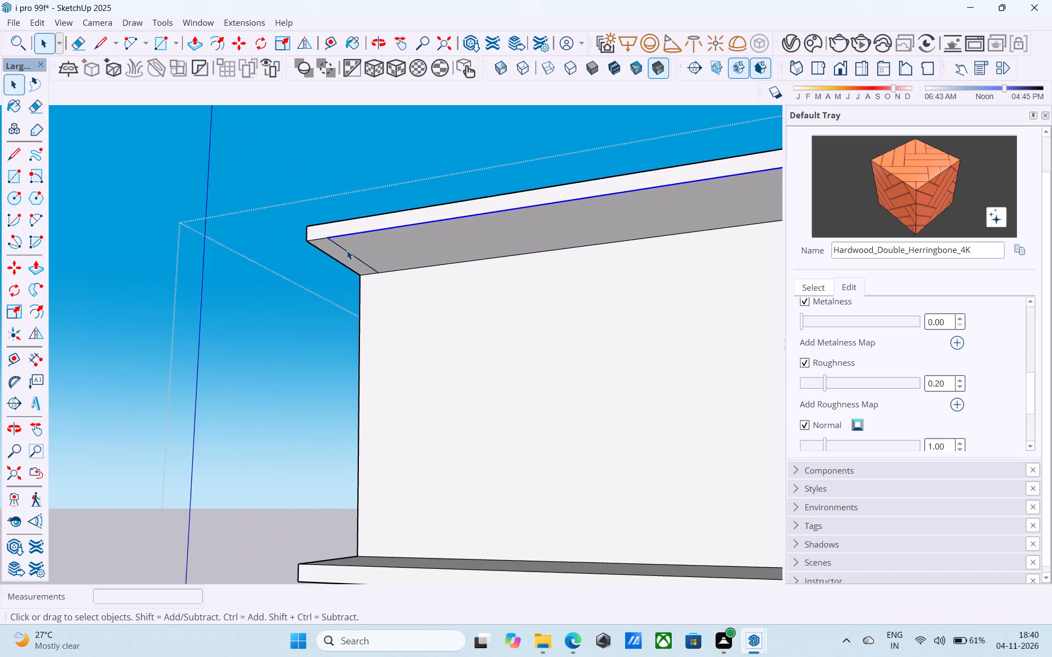
{"action": "scroll", "coordinate": [347, 250], "scroll_direction": "up", "scroll_amount": 4}
{"action": "key", "text": "m"}
{"action": "scroll", "coordinate": [347, 250], "scroll_direction": "up", "scroll_amount": 5}
{"action": "left_click", "coordinate": [299, 217]}
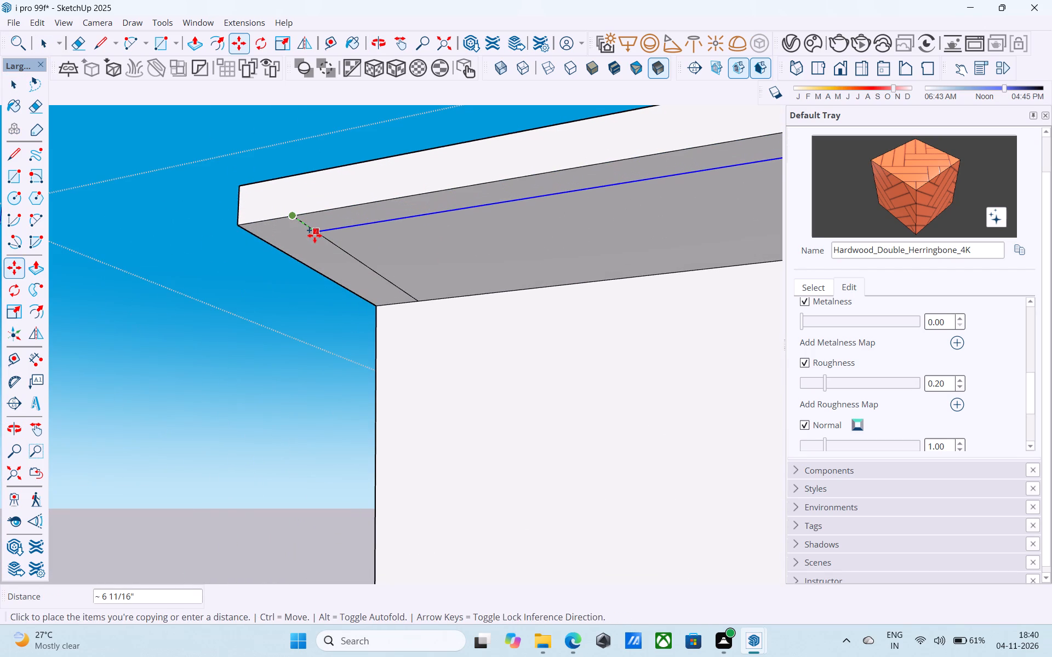
{"action": "type", "text": "6\""}
{"action": "key", "text": "Return"}
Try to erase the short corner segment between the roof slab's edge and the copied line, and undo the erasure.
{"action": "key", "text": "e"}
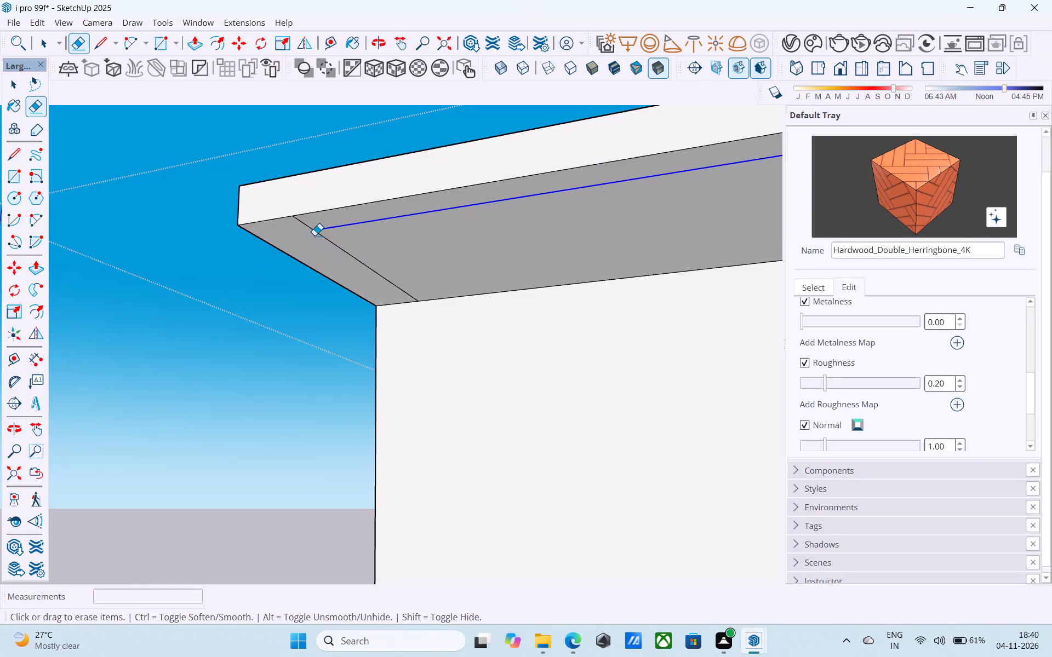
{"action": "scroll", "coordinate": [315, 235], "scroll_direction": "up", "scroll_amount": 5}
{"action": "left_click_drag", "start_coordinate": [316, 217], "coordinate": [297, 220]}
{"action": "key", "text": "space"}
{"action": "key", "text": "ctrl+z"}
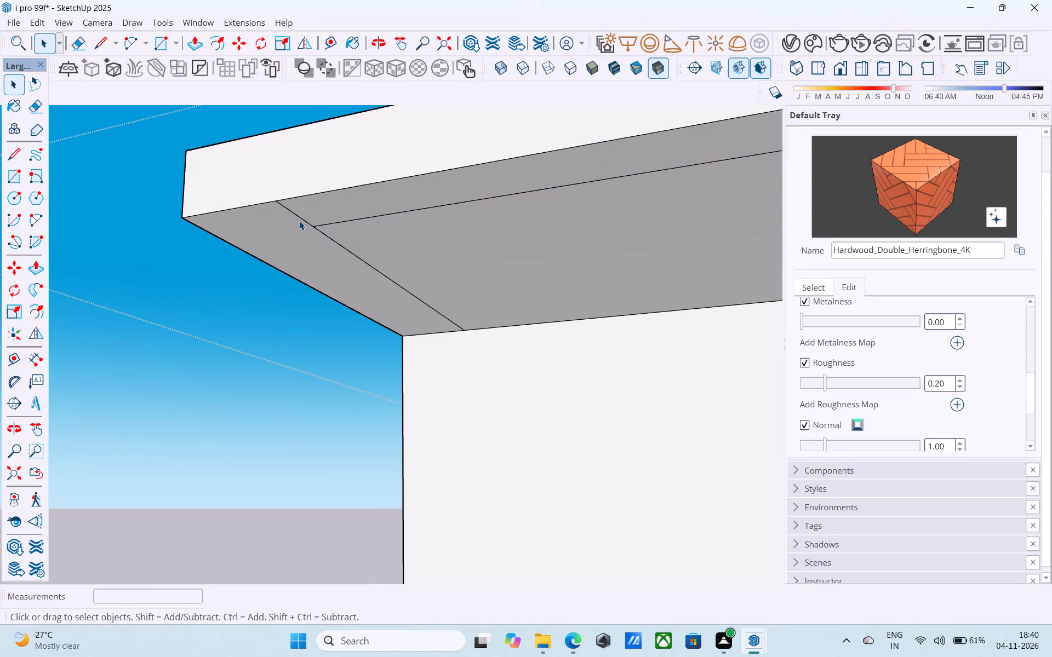
Copy the short corner segment 6' along the roof slab's long underside edge.
{"action": "left_click", "coordinate": [300, 216]}
{"action": "key", "text": "m"}
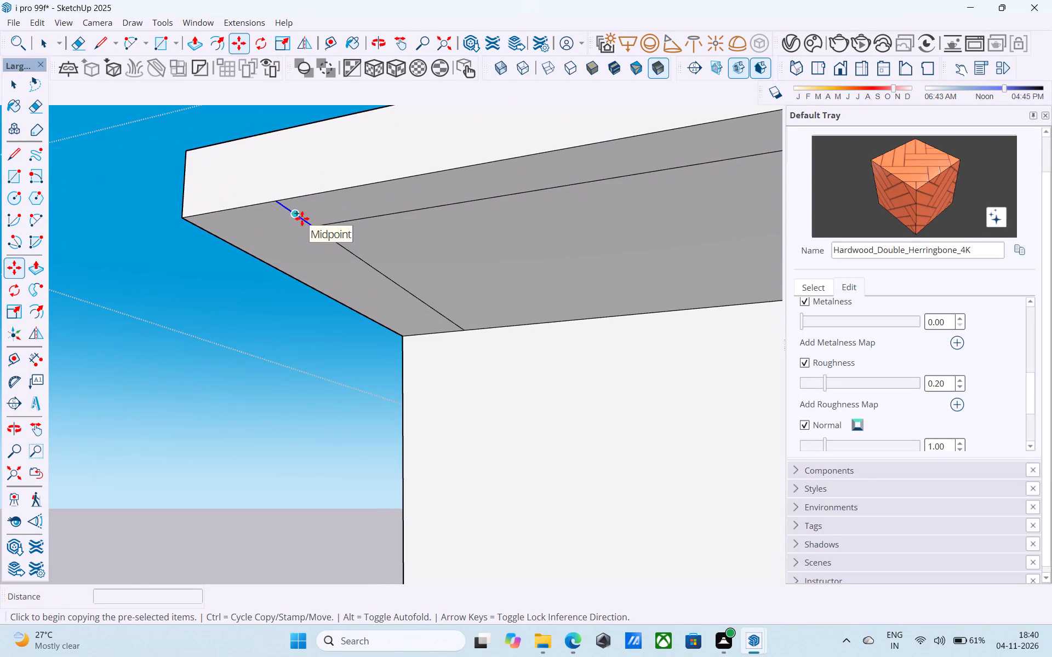
{"action": "left_click", "coordinate": [283, 201]}
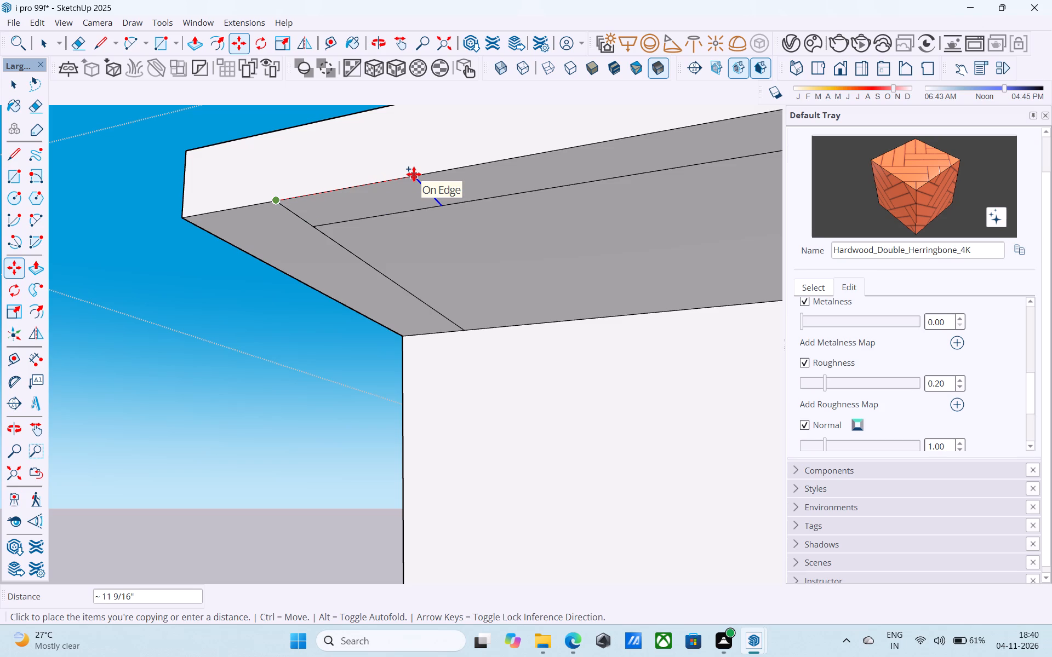
{"action": "type", "text": "6'"}
{"action": "key", "text": "Return"}
Erase the original short corner segment so the two 6" strips join into one L-shaped face.
{"action": "scroll", "coordinate": [313, 209], "scroll_direction": "down", "scroll_amount": 7}
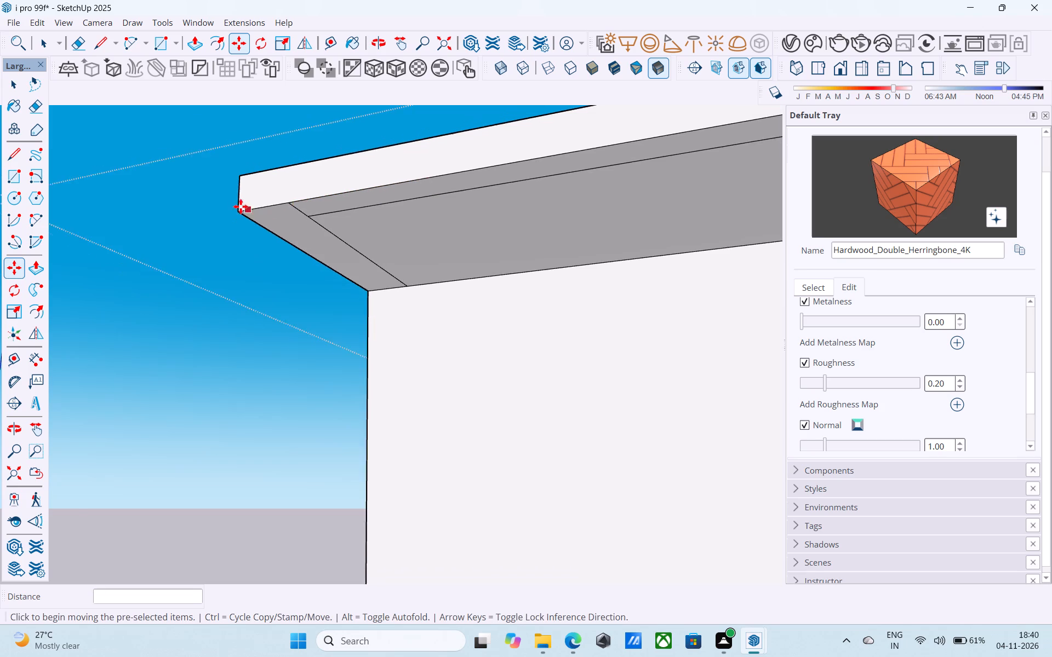
{"action": "scroll", "coordinate": [241, 206], "scroll_direction": "down", "scroll_amount": 6}
{"action": "scroll", "coordinate": [276, 211], "scroll_direction": "up", "scroll_amount": 4}
{"action": "key", "text": "e"}
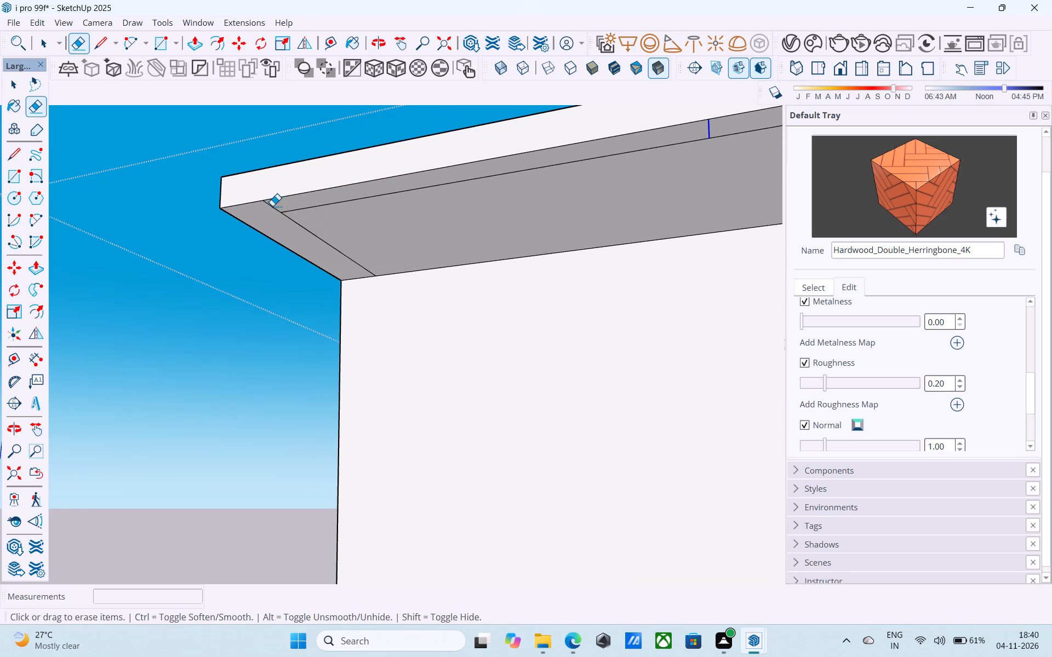
{"action": "left_click", "coordinate": [272, 205]}
Extrude the L-shaped corner face from the roof slab's underside down to the lowest floor slab with Push/Pull.
{"action": "key", "text": "space"}
{"action": "left_click", "coordinate": [272, 205]}
{"action": "scroll", "coordinate": [272, 205], "scroll_direction": "down", "scroll_amount": 4}
{"action": "scroll", "coordinate": [272, 205], "scroll_direction": "up", "scroll_amount": 1}
{"action": "scroll", "coordinate": [272, 205], "scroll_direction": "down", "scroll_amount": 2}
{"action": "key", "text": "p"}
{"action": "left_click", "coordinate": [272, 205]}
{"action": "scroll", "coordinate": [266, 217], "scroll_direction": "down", "scroll_amount": 5}
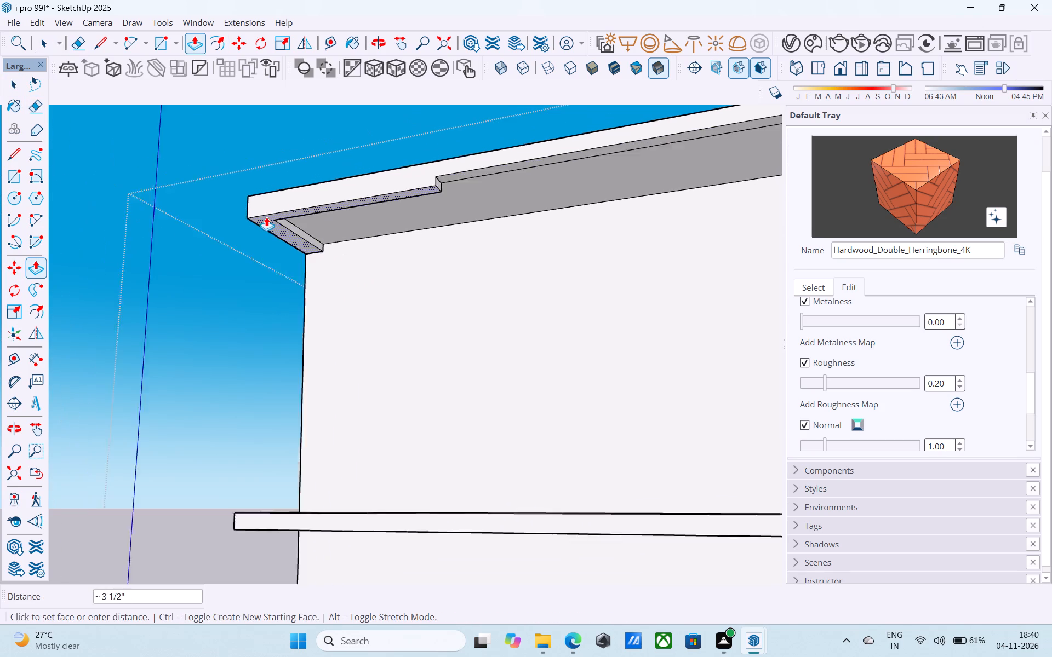
{"action": "scroll", "coordinate": [266, 217], "scroll_direction": "down", "scroll_amount": 14}
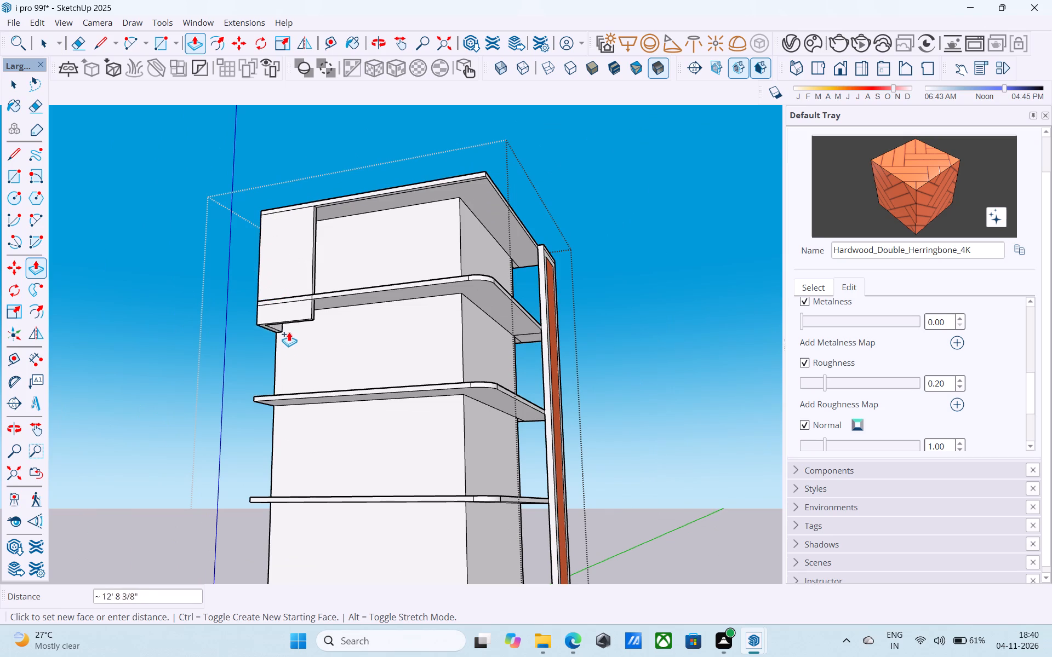
{"action": "scroll", "coordinate": [261, 563], "scroll_direction": "down", "scroll_amount": 7}
{"action": "middle_click_drag", "start_coordinate": [247, 554], "coordinate": [307, 326]}
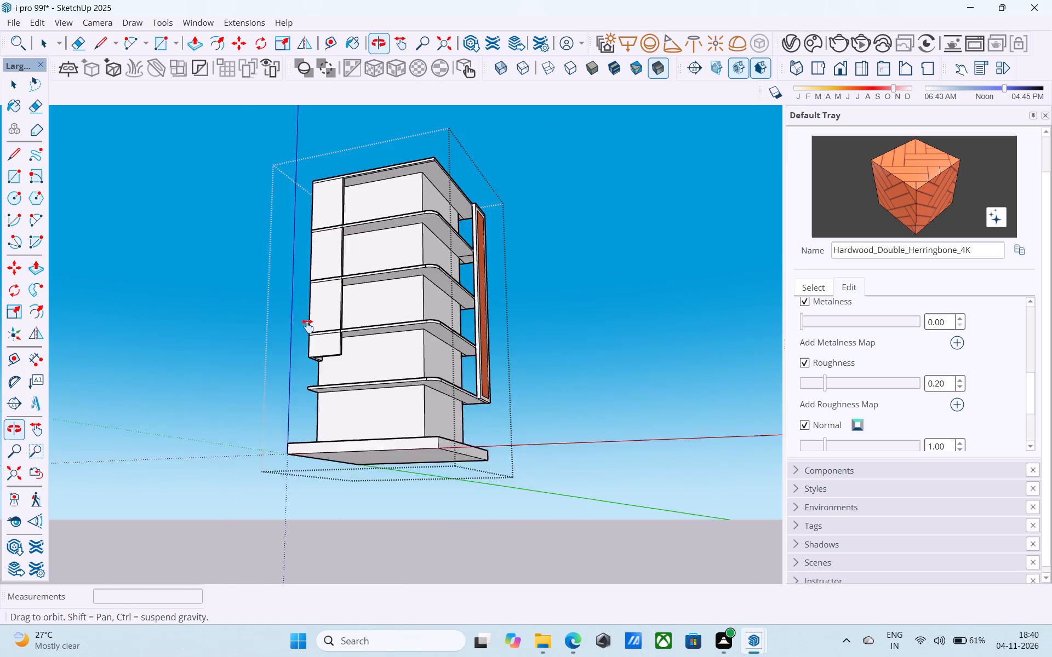
{"action": "middle_click_drag", "start_coordinate": [307, 326], "coordinate": [256, 412]}
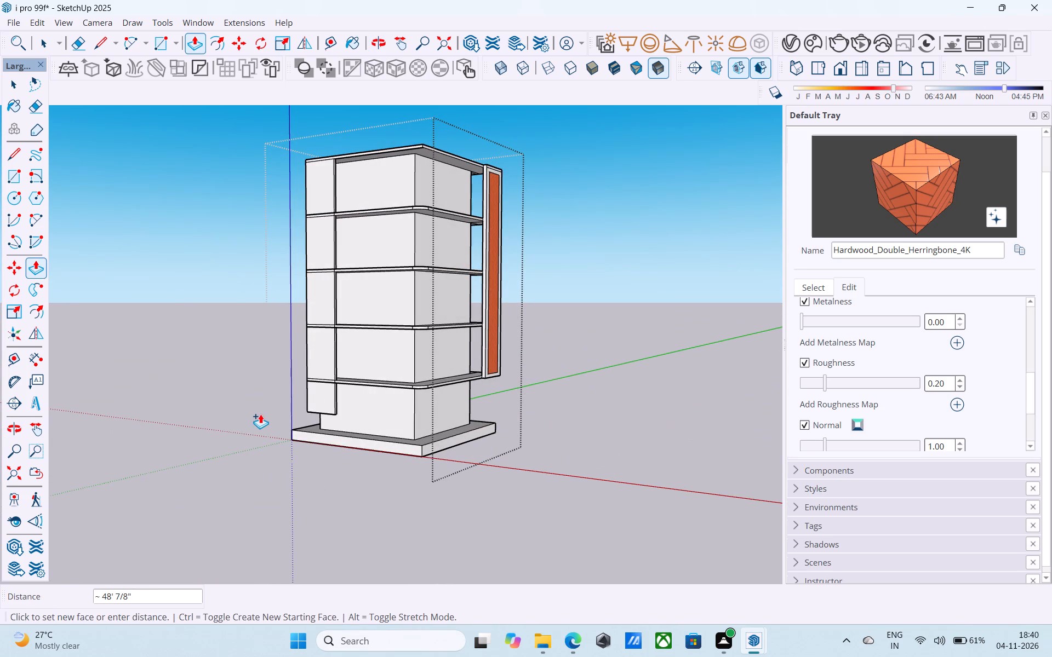
{"action": "scroll", "coordinate": [260, 414], "scroll_direction": "up", "scroll_amount": 6}
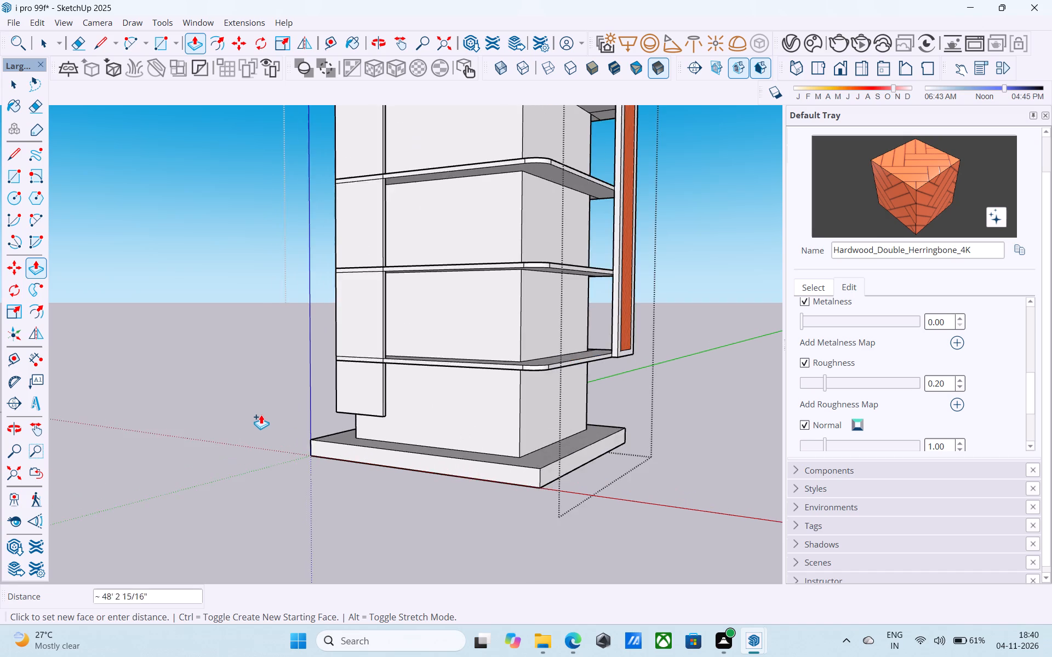
{"action": "scroll", "coordinate": [261, 414], "scroll_direction": "up", "scroll_amount": 5}
{"action": "left_click", "coordinate": [479, 333]}
Trace the L-shaped corner wall's inner base on an upper floor slab with 3' 6" and 6' lines and a line across its end.
{"action": "scroll", "coordinate": [426, 346], "scroll_direction": "down", "scroll_amount": 10}
{"action": "middle_click_drag", "start_coordinate": [426, 348], "coordinate": [404, 351]}
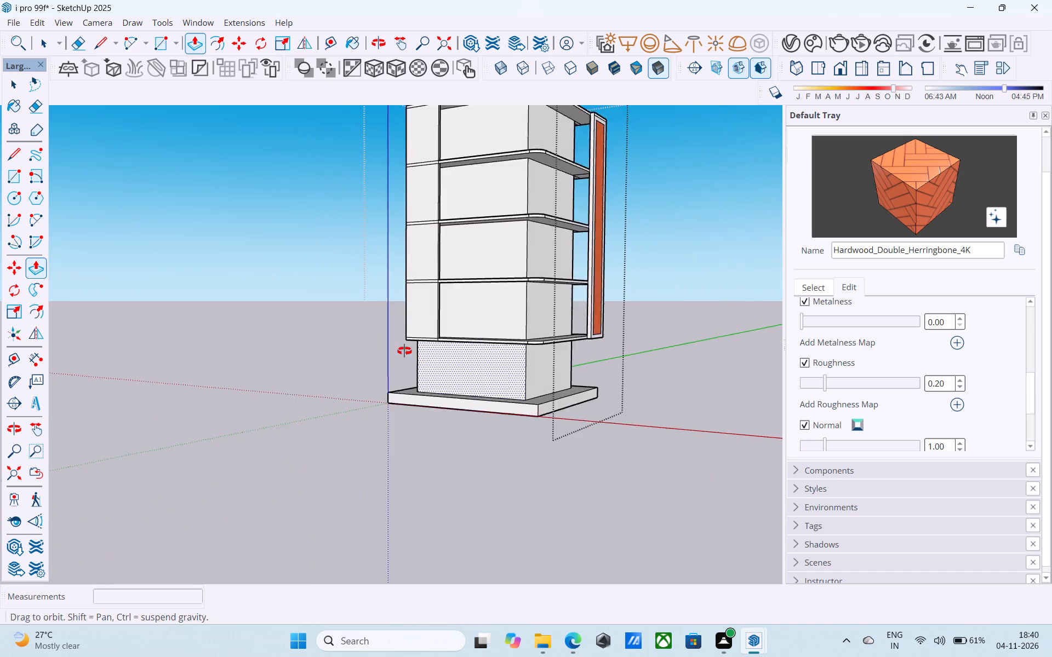
{"action": "middle_click_drag", "start_coordinate": [404, 351], "coordinate": [287, 410]}
{"action": "scroll", "coordinate": [379, 332], "scroll_direction": "up", "scroll_amount": 8}
{"action": "scroll", "coordinate": [442, 272], "scroll_direction": "up", "scroll_amount": 1}
{"action": "middle_click_drag", "start_coordinate": [442, 272], "coordinate": [282, 285]}
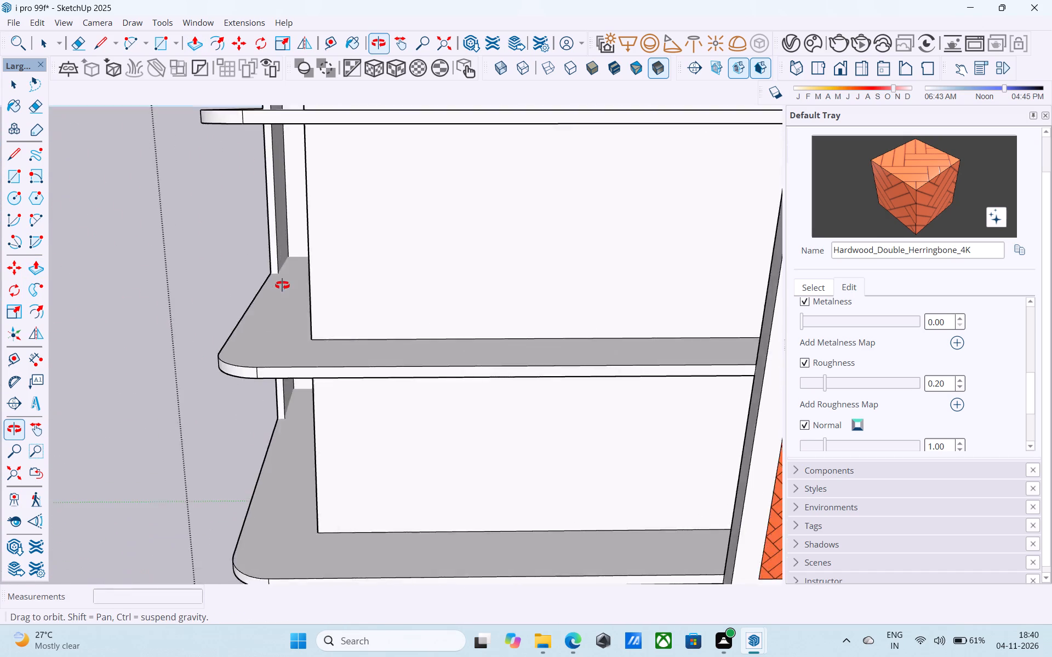
{"action": "middle_click_drag", "start_coordinate": [282, 285], "coordinate": [279, 284]}
{"action": "scroll", "coordinate": [272, 281], "scroll_direction": "up", "scroll_amount": 6}
{"action": "scroll", "coordinate": [270, 200], "scroll_direction": "up", "scroll_amount": 6}
{"action": "key", "text": "l"}
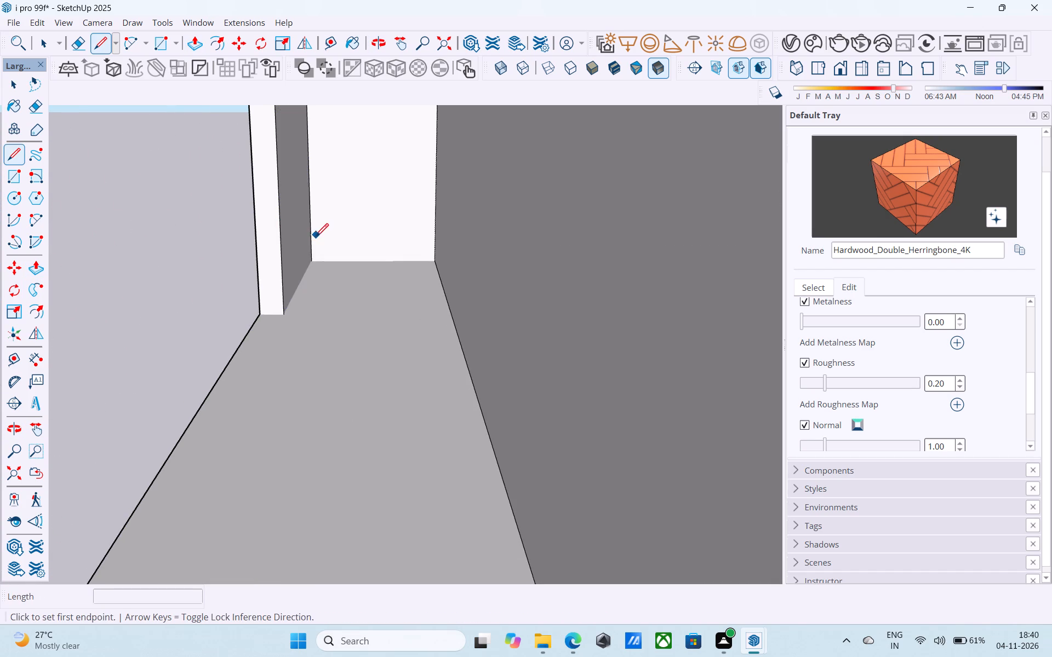
{"action": "left_click", "coordinate": [312, 262]}
{"action": "scroll", "coordinate": [312, 262], "scroll_direction": "up", "scroll_amount": 5}
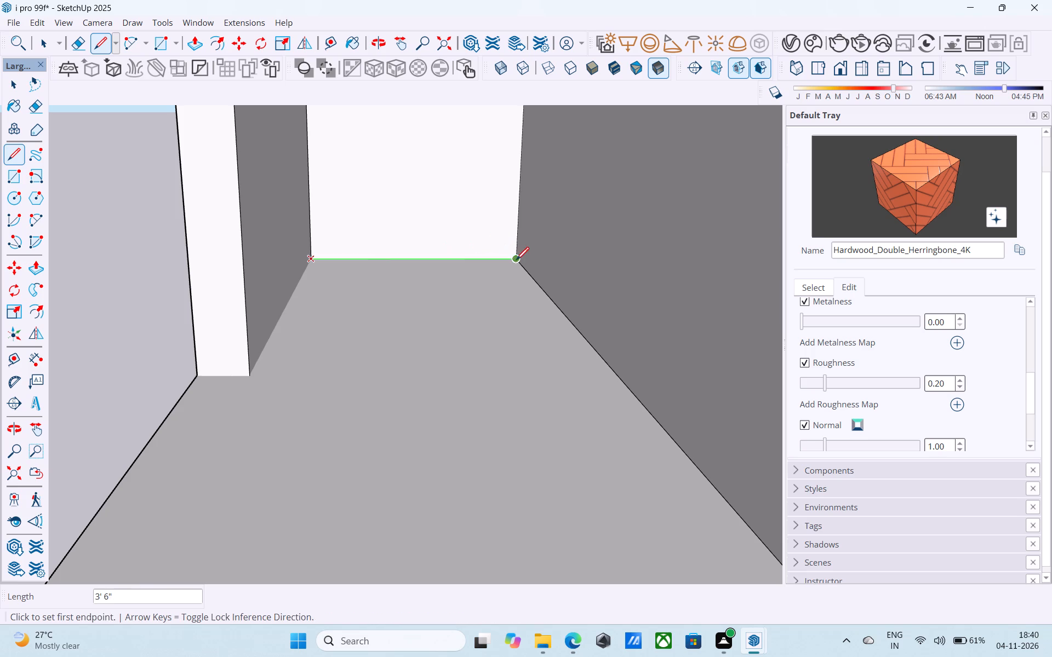
{"action": "left_click", "coordinate": [516, 261]}
{"action": "left_click", "coordinate": [311, 260]}
{"action": "left_click", "coordinate": [254, 370]}
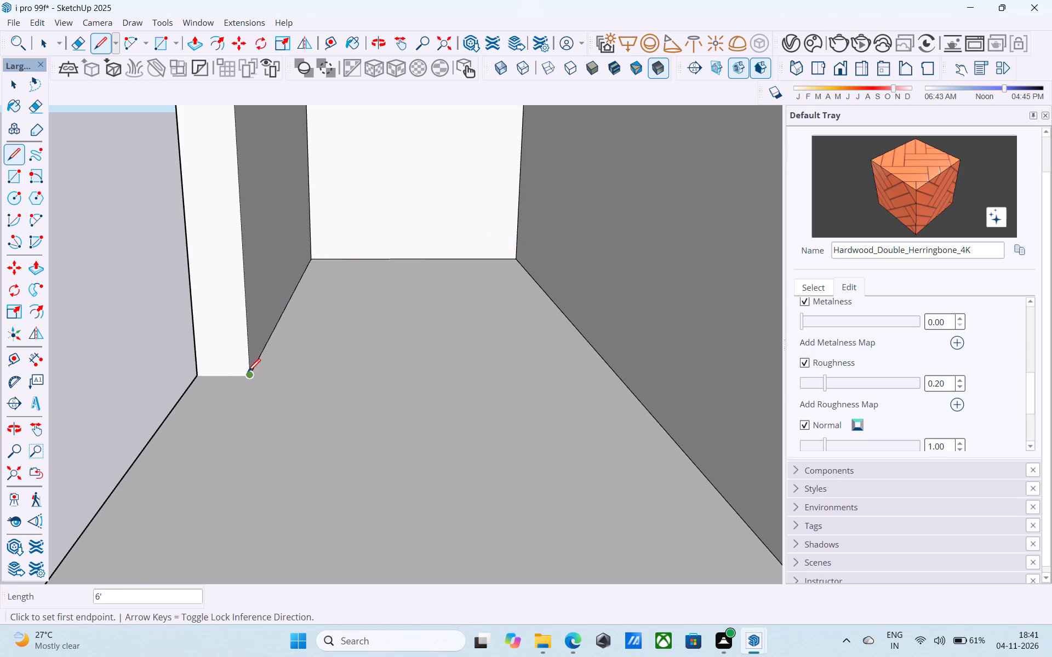
{"action": "left_click", "coordinate": [247, 373]}
{"action": "left_click", "coordinate": [201, 377]}
Trace the L-shaped wall's end and inner base edges on the next floor slab, including the 3' 6" edge.
{"action": "scroll", "coordinate": [209, 382], "scroll_direction": "down", "scroll_amount": 6}
{"action": "middle_click_drag", "start_coordinate": [242, 385], "coordinate": [253, 408]}
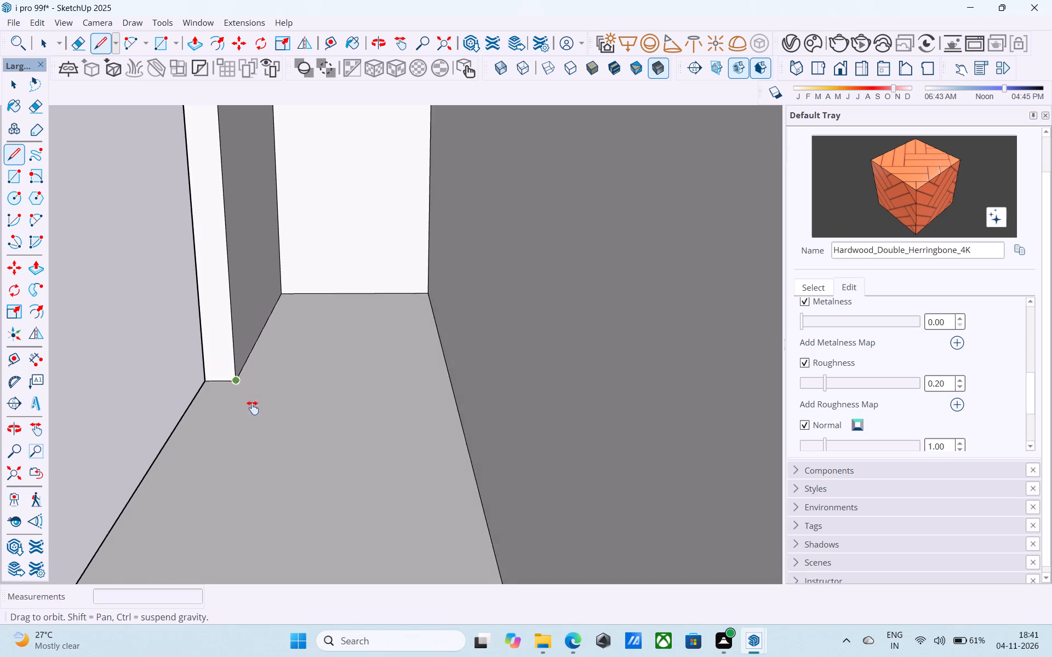
{"action": "middle_click_drag", "start_coordinate": [253, 408], "coordinate": [265, 445]}
{"action": "scroll", "coordinate": [304, 428], "scroll_direction": "down", "scroll_amount": 13}
{"action": "middle_click_drag", "start_coordinate": [308, 416], "coordinate": [448, 594], "text": "shift"}
{"action": "middle_click_drag", "start_coordinate": [466, 476], "coordinate": [440, 456]}
{"action": "scroll", "coordinate": [447, 448], "scroll_direction": "up", "scroll_amount": 5}
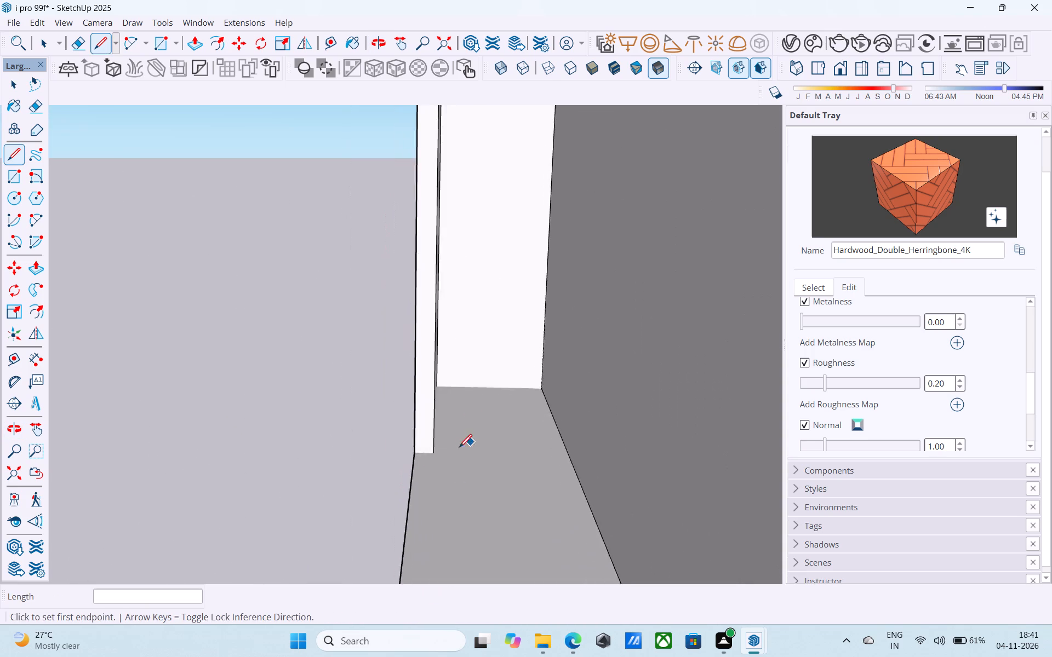
{"action": "scroll", "coordinate": [459, 448], "scroll_direction": "up", "scroll_amount": 14}
{"action": "left_click", "coordinate": [431, 460]}
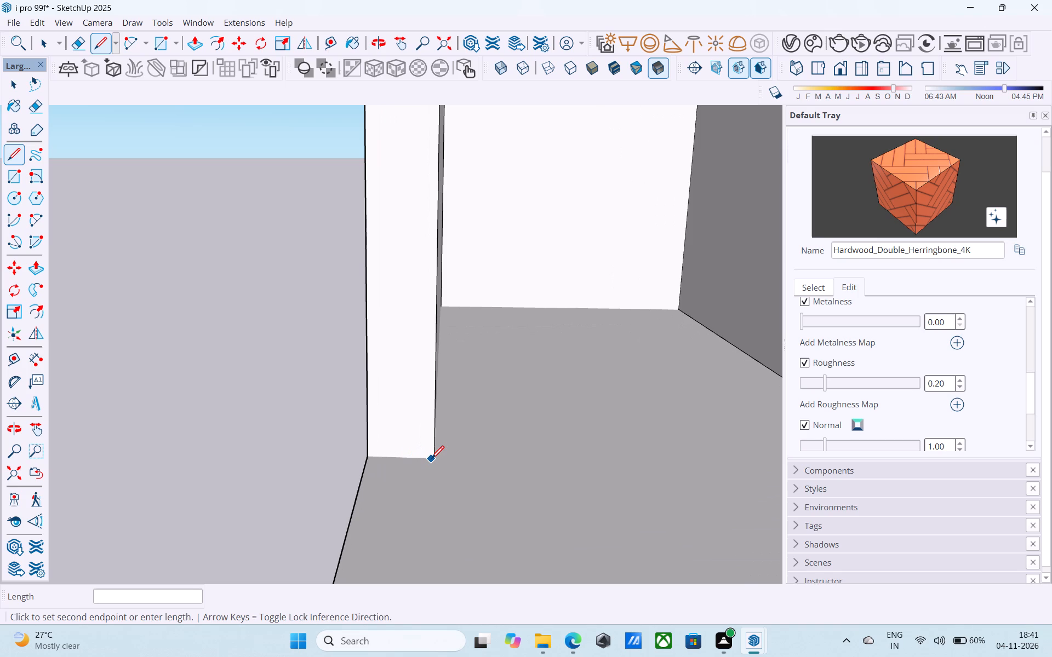
{"action": "key", "text": "l"}
{"action": "middle_click_drag", "start_coordinate": [431, 460], "coordinate": [387, 451]}
{"action": "scroll", "coordinate": [455, 448], "scroll_direction": "up", "scroll_amount": 6}
{"action": "left_click", "coordinate": [409, 469]}
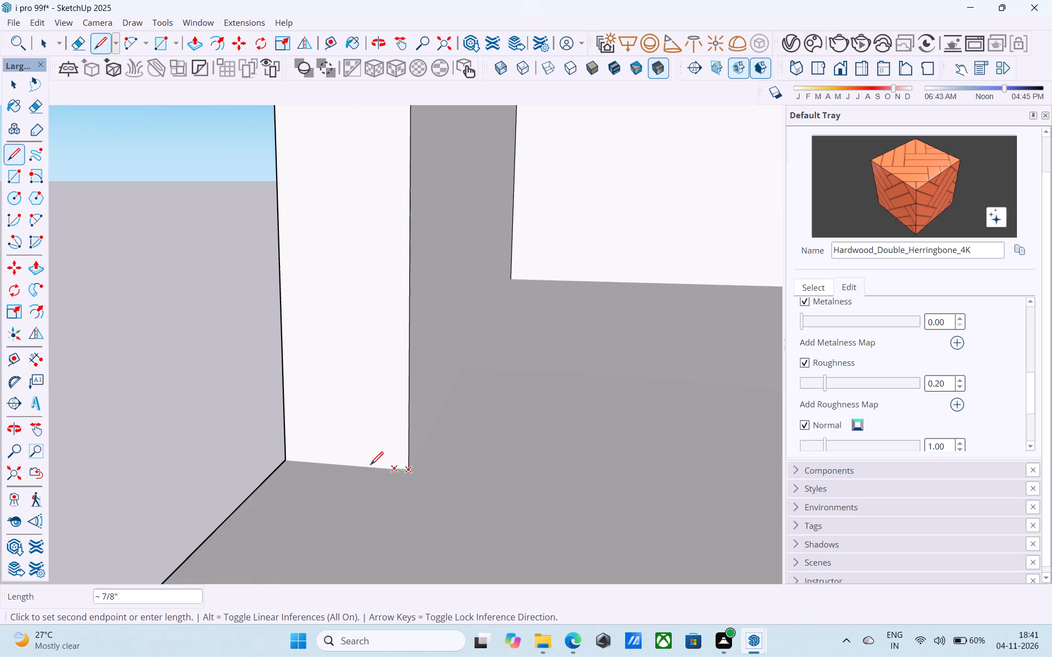
{"action": "double_click", "coordinate": [284, 460]}
{"action": "left_click", "coordinate": [413, 471]}
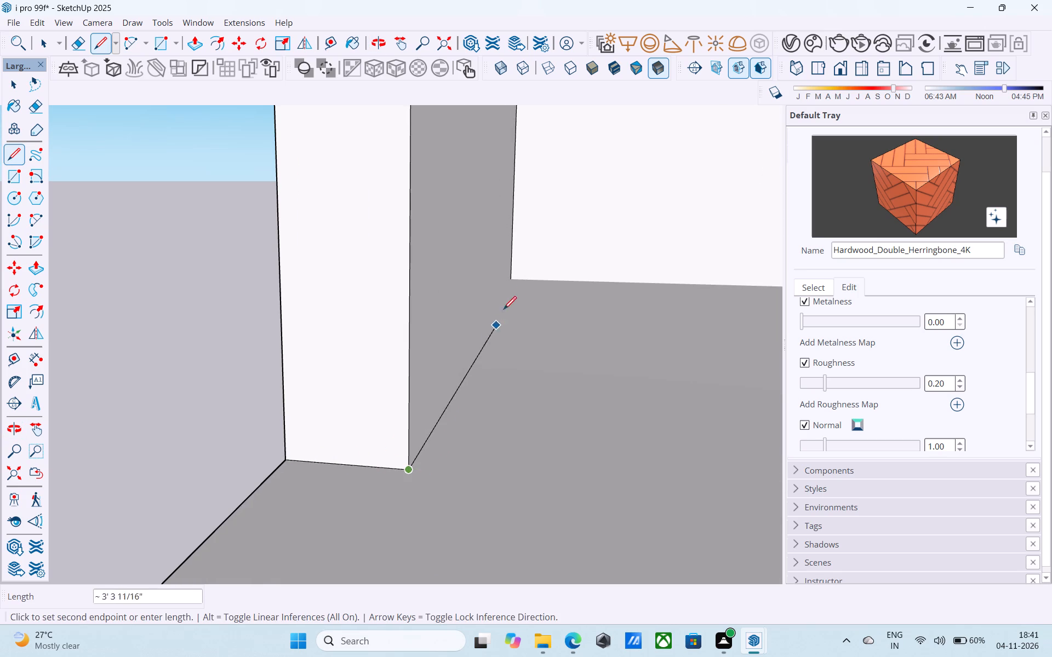
{"action": "left_click", "coordinate": [513, 276]}
{"action": "left_click", "coordinate": [510, 276]}
{"action": "middle_click_drag", "start_coordinate": [544, 301], "coordinate": [625, 286]}
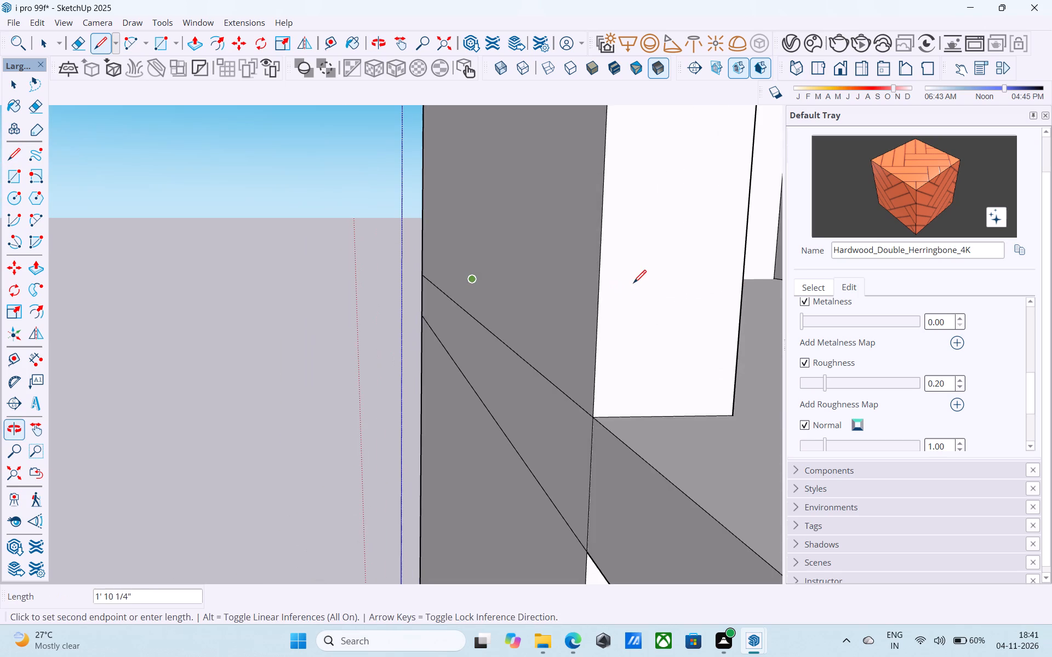
{"action": "scroll", "coordinate": [638, 284], "scroll_direction": "down", "scroll_amount": 1}
{"action": "middle_click_drag", "start_coordinate": [638, 284], "coordinate": [485, 315]}
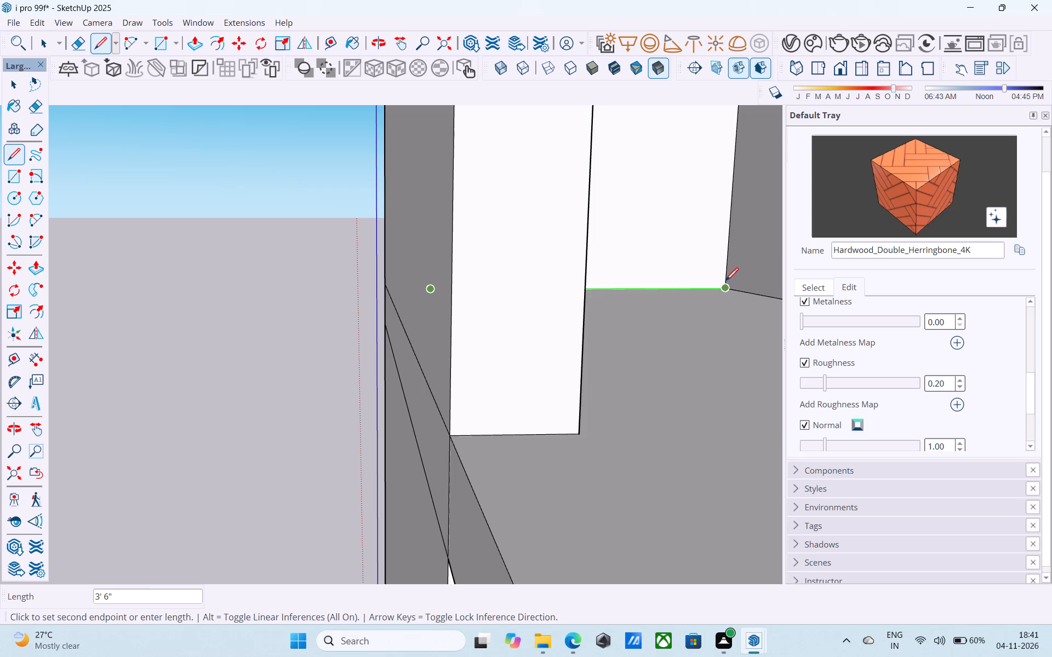
{"action": "left_click", "coordinate": [725, 282]}
Trace the L-shaped wall's inner base on another floor slab with 3' 6", 6' and 6" lines.
{"action": "scroll", "coordinate": [675, 314], "scroll_direction": "down", "scroll_amount": 9}
{"action": "scroll", "coordinate": [476, 354], "scroll_direction": "up", "scroll_amount": 1}
{"action": "scroll", "coordinate": [476, 354], "scroll_direction": "down", "scroll_amount": 13}
{"action": "middle_click_drag", "start_coordinate": [498, 350], "coordinate": [432, 472], "text": "shift"}
{"action": "scroll", "coordinate": [496, 351], "scroll_direction": "down", "scroll_amount": 2}
{"action": "scroll", "coordinate": [562, 286], "scroll_direction": "up", "scroll_amount": 15}
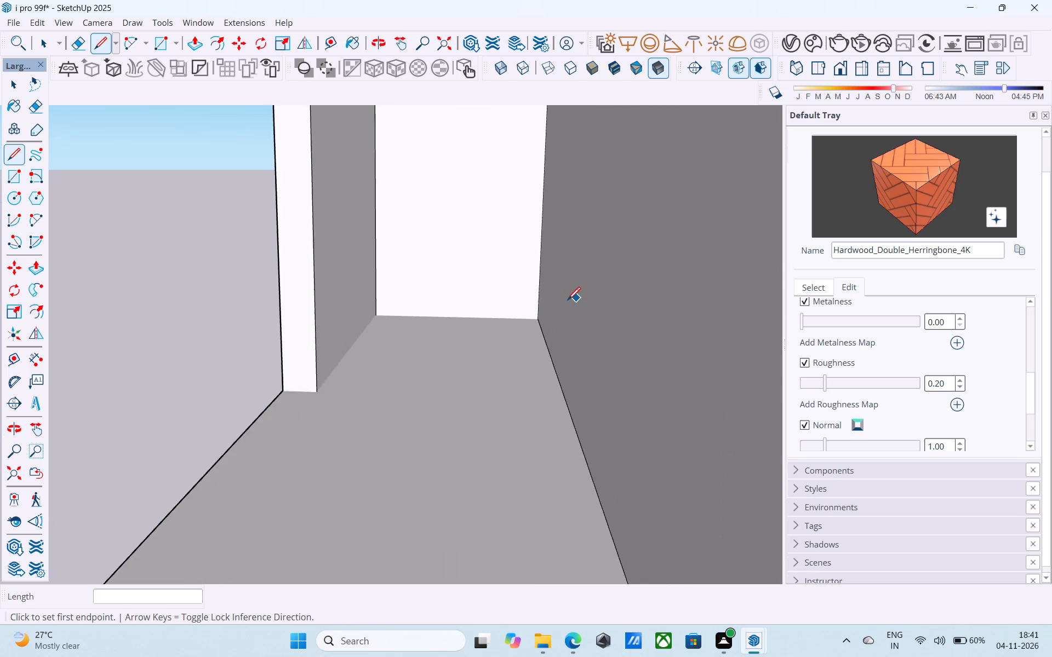
{"action": "scroll", "coordinate": [568, 301], "scroll_direction": "up", "scroll_amount": 4}
{"action": "left_click", "coordinate": [526, 325]}
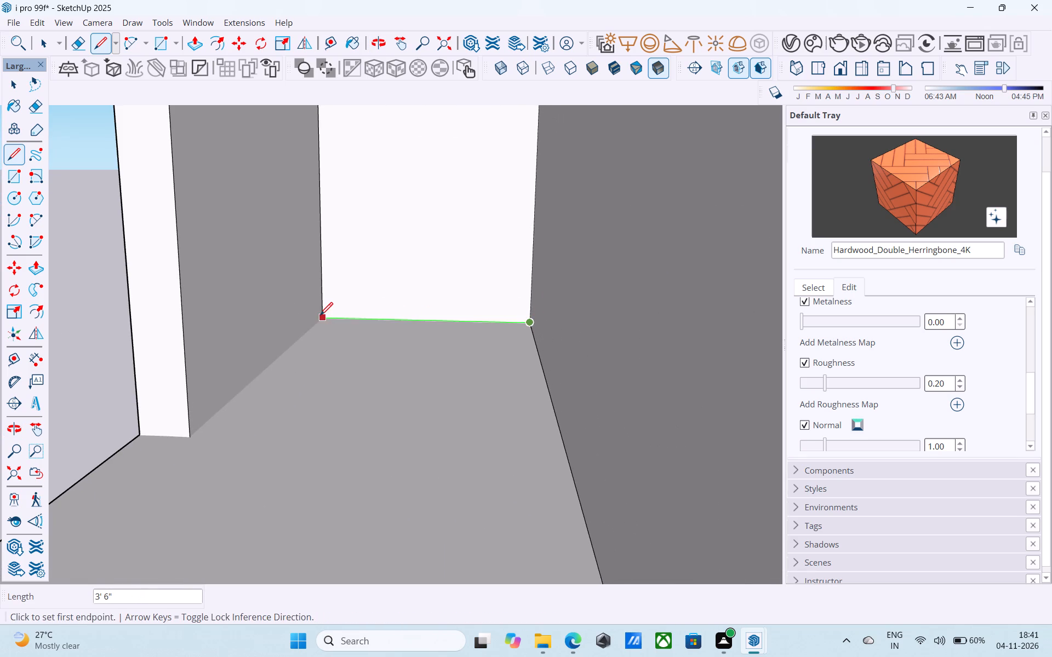
{"action": "left_click", "coordinate": [320, 316]}
{"action": "left_click", "coordinate": [322, 317]}
{"action": "left_click", "coordinate": [190, 433]}
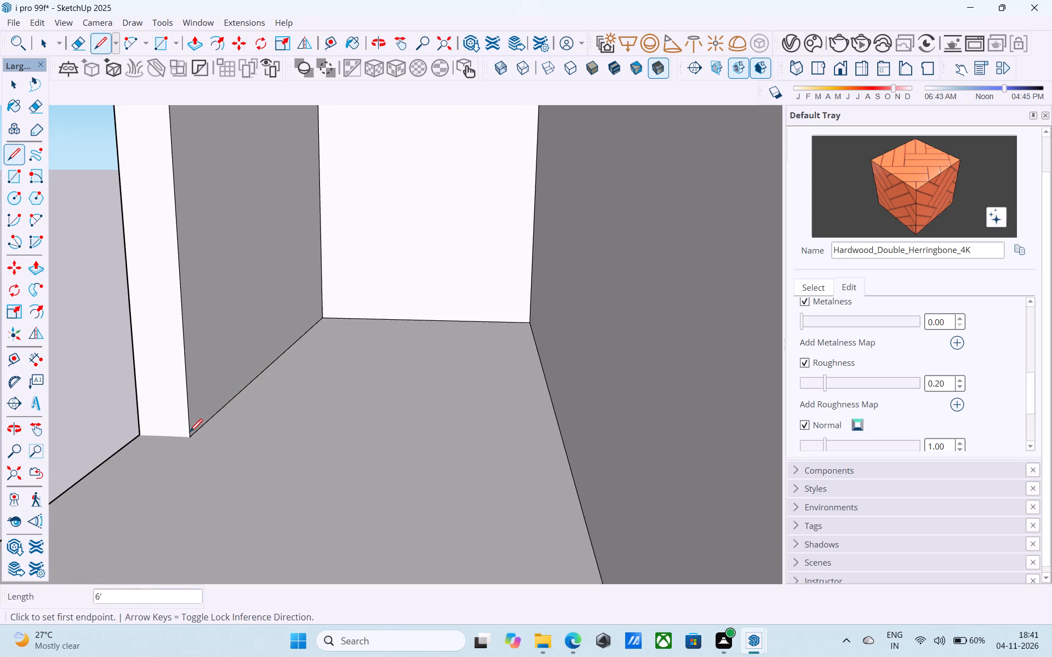
{"action": "left_click", "coordinate": [190, 433]}
{"action": "left_click", "coordinate": [188, 439]}
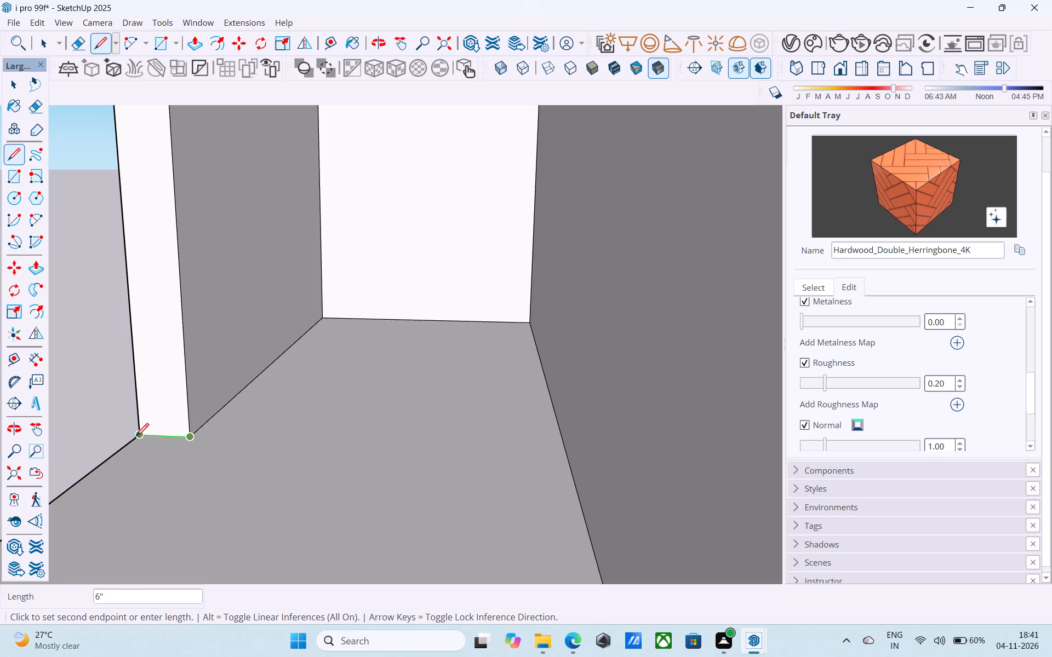
{"action": "left_click", "coordinate": [136, 437]}
Draw a 3' 6" line along the L-shaped corner wall's inner base on the next floor slab.
{"action": "scroll", "coordinate": [167, 451], "scroll_direction": "down", "scroll_amount": 5}
{"action": "middle_click_drag", "start_coordinate": [216, 437], "coordinate": [368, 389]}
{"action": "scroll", "coordinate": [381, 383], "scroll_direction": "down", "scroll_amount": 20}
{"action": "scroll", "coordinate": [381, 383], "scroll_direction": "down", "scroll_amount": 5}
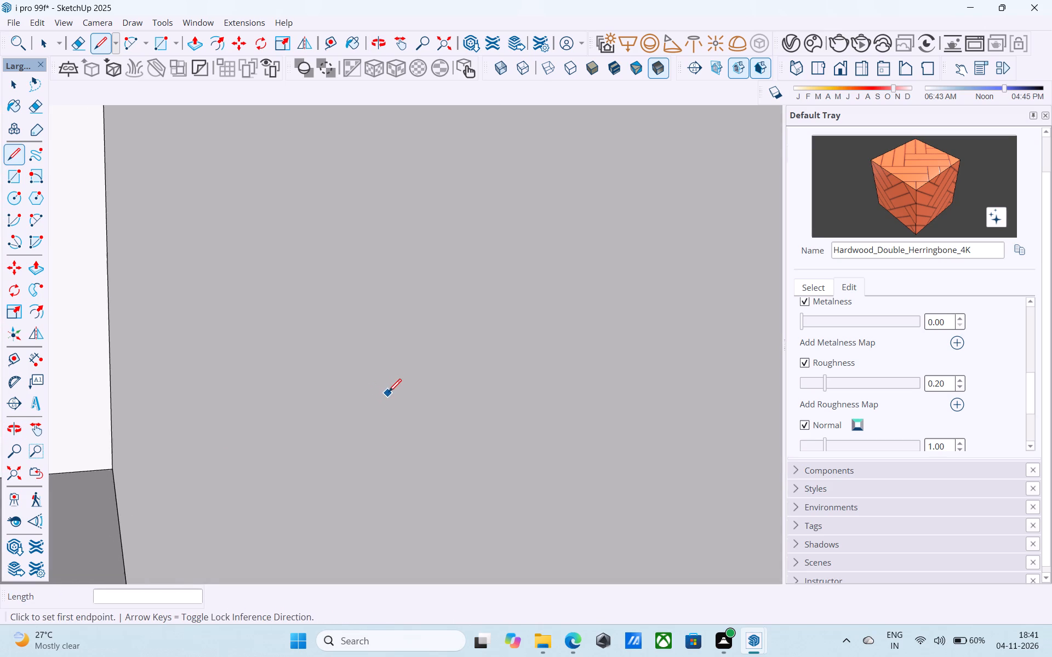
{"action": "scroll", "coordinate": [388, 393], "scroll_direction": "down", "scroll_amount": 20}
{"action": "scroll", "coordinate": [388, 393], "scroll_direction": "down", "scroll_amount": 20}
{"action": "scroll", "coordinate": [388, 393], "scroll_direction": "down", "scroll_amount": 3}
{"action": "scroll", "coordinate": [386, 391], "scroll_direction": "up", "scroll_amount": 1}
{"action": "scroll", "coordinate": [384, 390], "scroll_direction": "down", "scroll_amount": 5}
{"action": "middle_click_drag", "start_coordinate": [364, 401], "coordinate": [333, 301]}
{"action": "middle_click_drag", "start_coordinate": [323, 503], "coordinate": [321, 266], "text": "shift"}
{"action": "middle_click_drag", "start_coordinate": [343, 455], "coordinate": [300, 267], "text": "shift"}
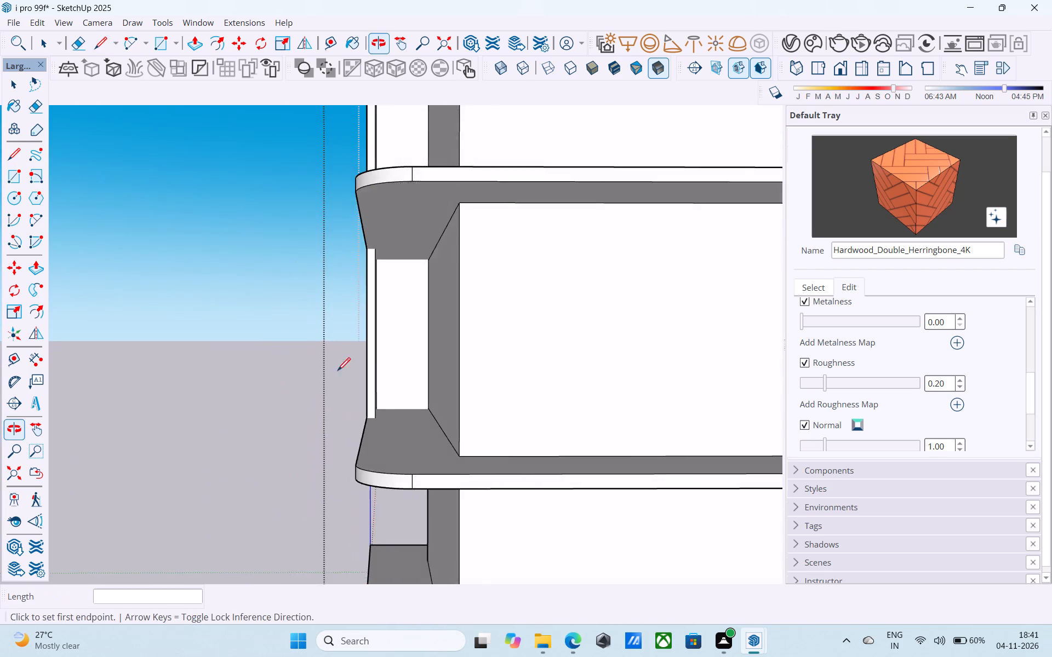
{"action": "scroll", "coordinate": [344, 372], "scroll_direction": "up", "scroll_amount": 14}
{"action": "middle_click_drag", "start_coordinate": [434, 458], "coordinate": [390, 464]}
{"action": "scroll", "coordinate": [370, 439], "scroll_direction": "up", "scroll_amount": 5}
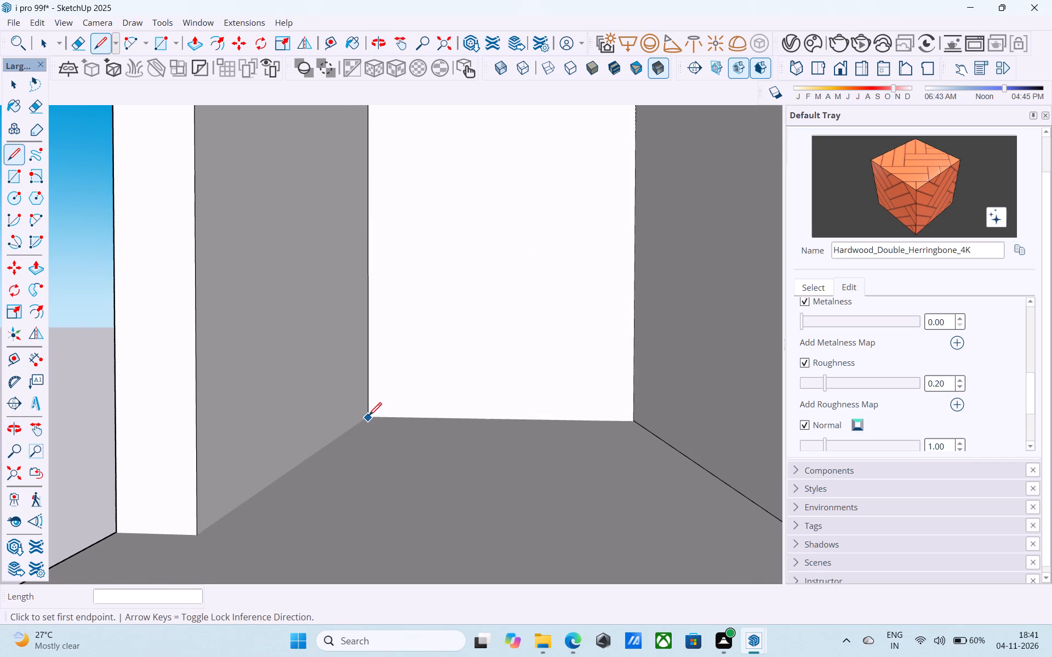
{"action": "left_click", "coordinate": [369, 417]}
{"action": "left_click", "coordinate": [634, 419]}
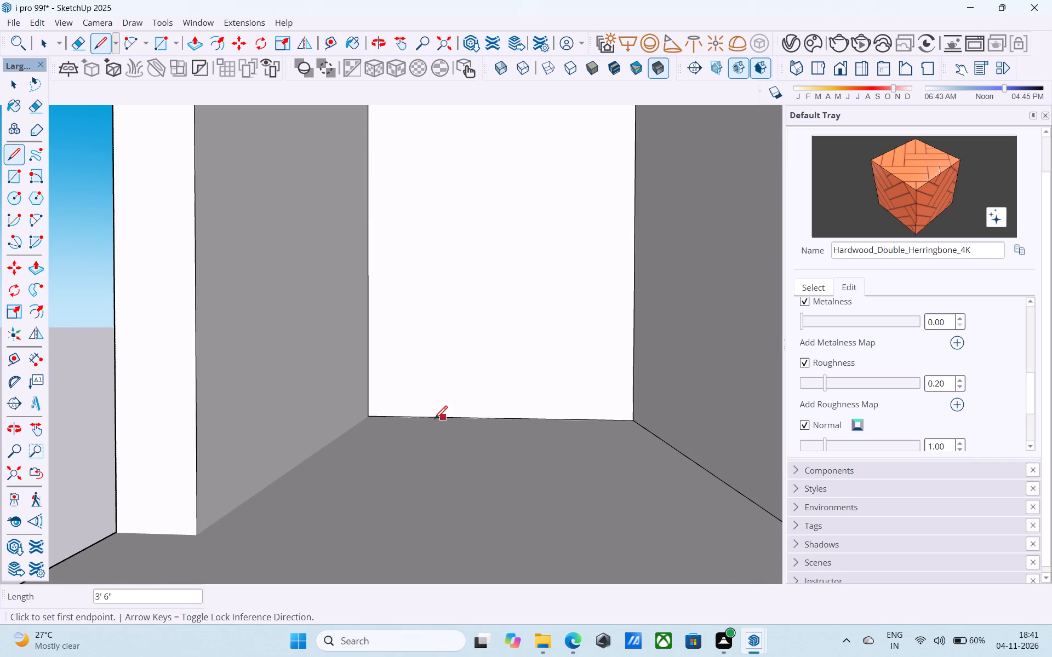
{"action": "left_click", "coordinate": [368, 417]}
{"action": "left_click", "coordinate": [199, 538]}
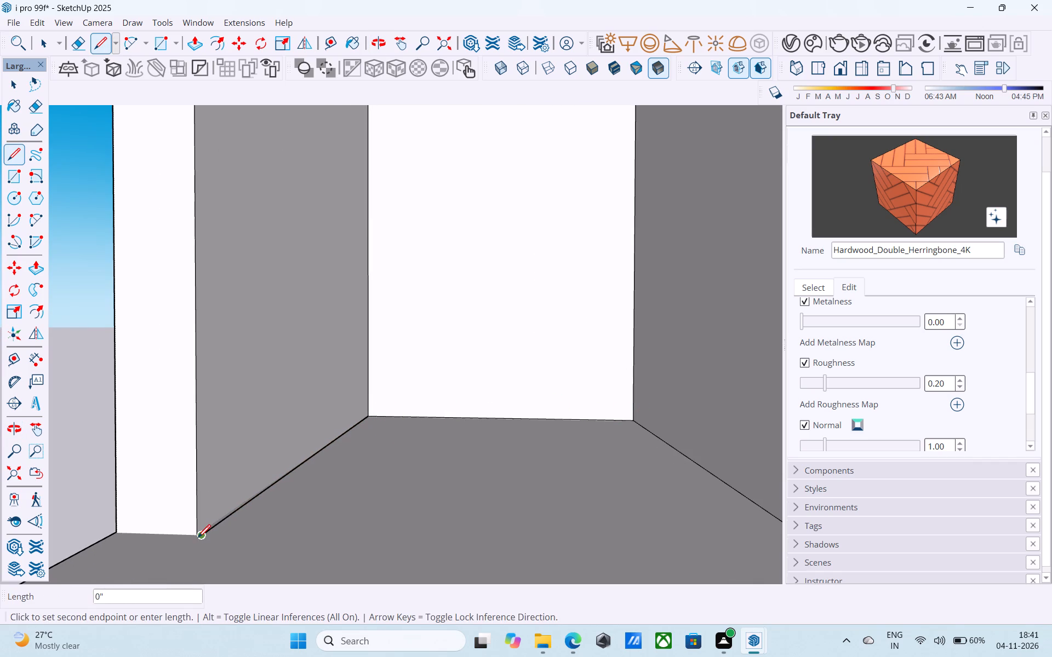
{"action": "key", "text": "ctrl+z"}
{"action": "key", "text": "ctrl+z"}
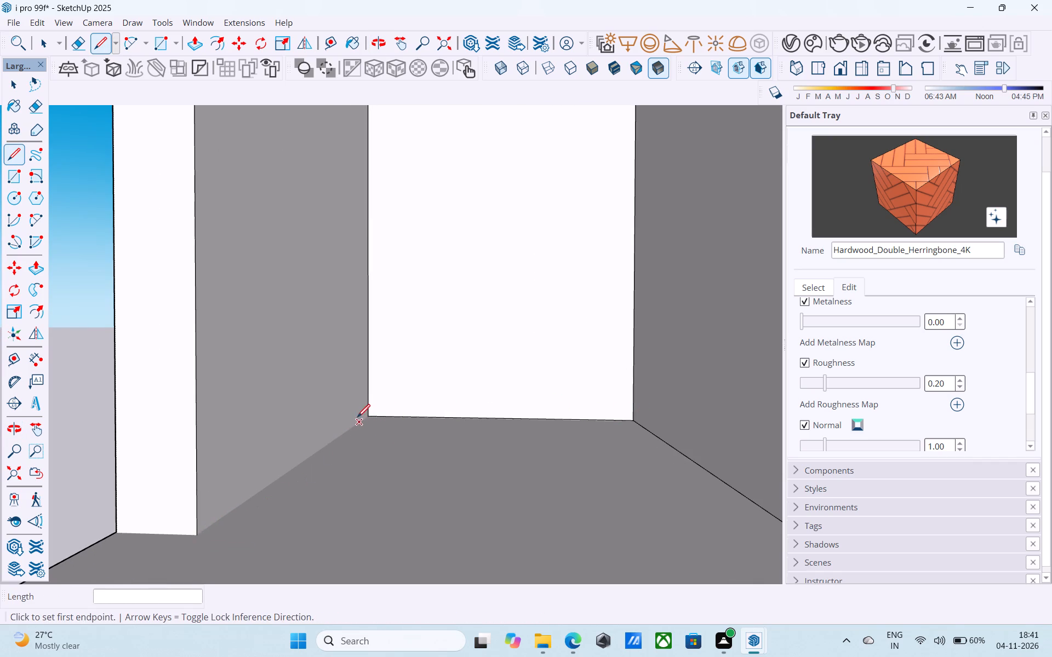
Trace the wall's 6' inner base edge and 6" end edge on the same floor slab.
{"action": "left_click", "coordinate": [365, 416]}
{"action": "left_click", "coordinate": [195, 534]}
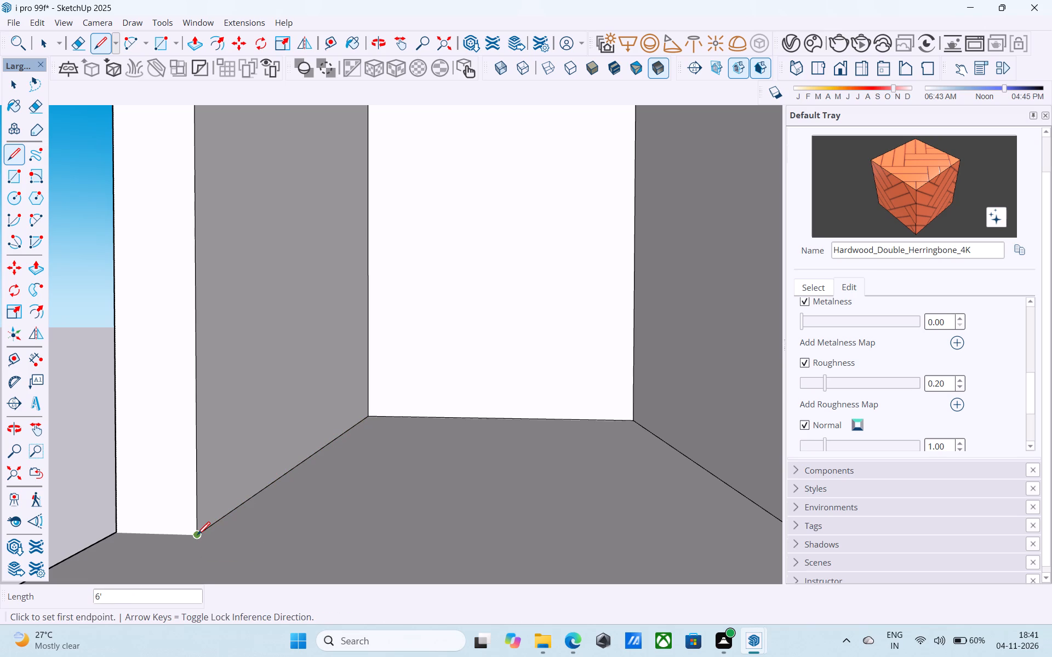
{"action": "left_click", "coordinate": [197, 537]}
{"action": "left_click", "coordinate": [115, 534]}
{"action": "left_click", "coordinate": [197, 534]}
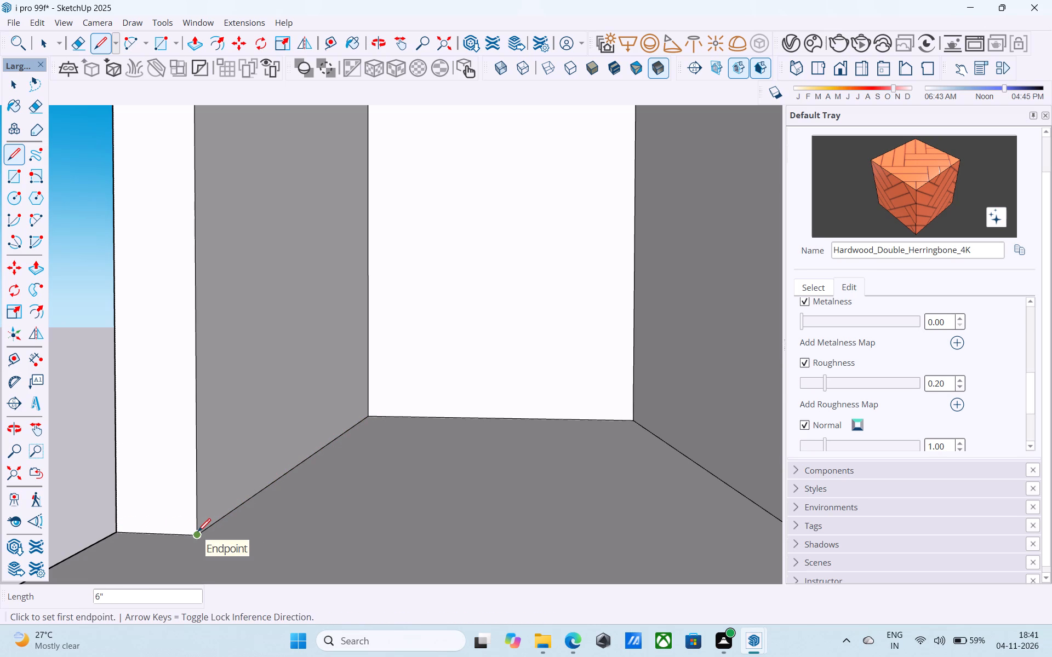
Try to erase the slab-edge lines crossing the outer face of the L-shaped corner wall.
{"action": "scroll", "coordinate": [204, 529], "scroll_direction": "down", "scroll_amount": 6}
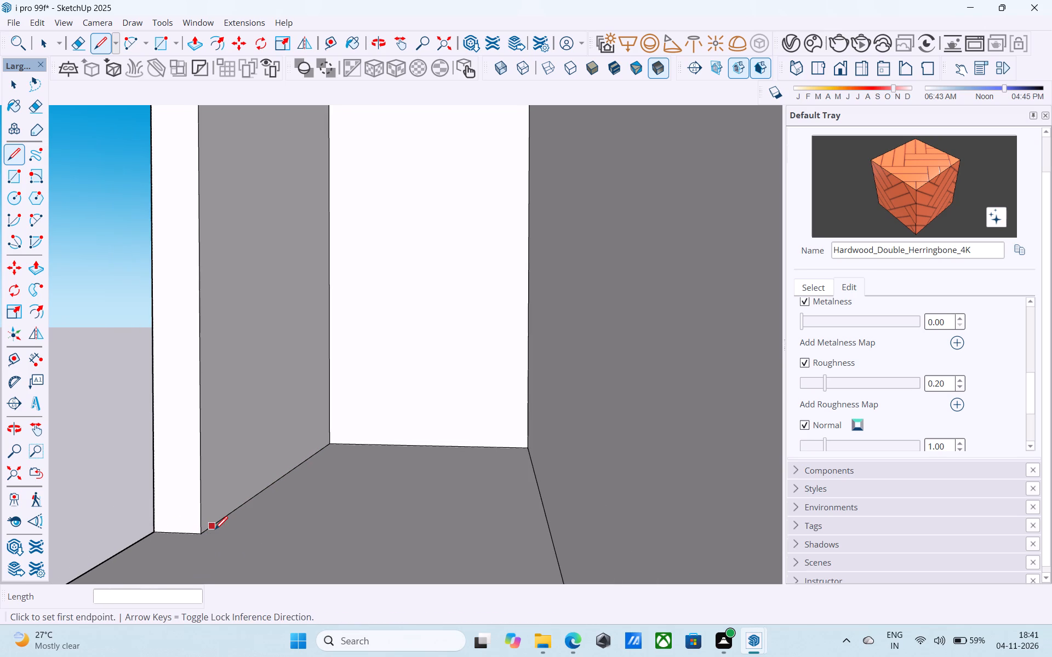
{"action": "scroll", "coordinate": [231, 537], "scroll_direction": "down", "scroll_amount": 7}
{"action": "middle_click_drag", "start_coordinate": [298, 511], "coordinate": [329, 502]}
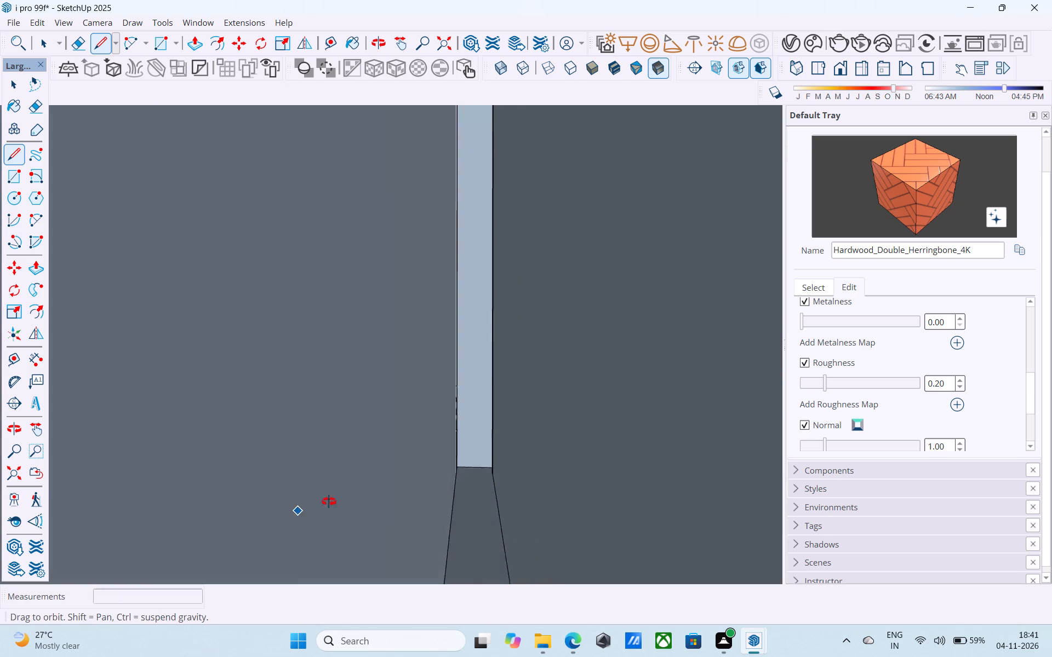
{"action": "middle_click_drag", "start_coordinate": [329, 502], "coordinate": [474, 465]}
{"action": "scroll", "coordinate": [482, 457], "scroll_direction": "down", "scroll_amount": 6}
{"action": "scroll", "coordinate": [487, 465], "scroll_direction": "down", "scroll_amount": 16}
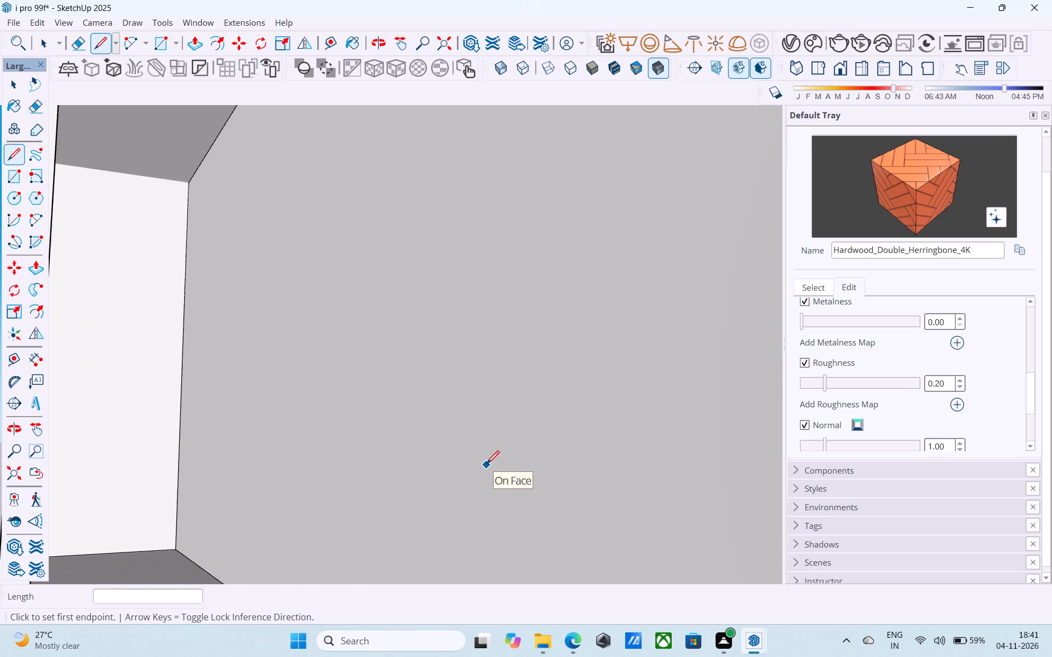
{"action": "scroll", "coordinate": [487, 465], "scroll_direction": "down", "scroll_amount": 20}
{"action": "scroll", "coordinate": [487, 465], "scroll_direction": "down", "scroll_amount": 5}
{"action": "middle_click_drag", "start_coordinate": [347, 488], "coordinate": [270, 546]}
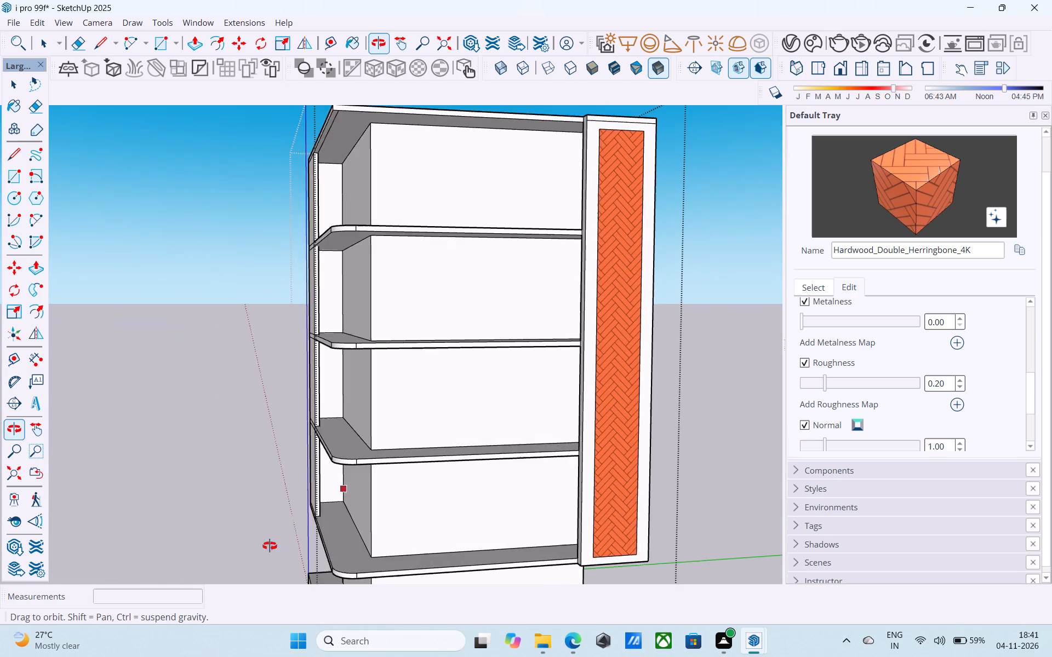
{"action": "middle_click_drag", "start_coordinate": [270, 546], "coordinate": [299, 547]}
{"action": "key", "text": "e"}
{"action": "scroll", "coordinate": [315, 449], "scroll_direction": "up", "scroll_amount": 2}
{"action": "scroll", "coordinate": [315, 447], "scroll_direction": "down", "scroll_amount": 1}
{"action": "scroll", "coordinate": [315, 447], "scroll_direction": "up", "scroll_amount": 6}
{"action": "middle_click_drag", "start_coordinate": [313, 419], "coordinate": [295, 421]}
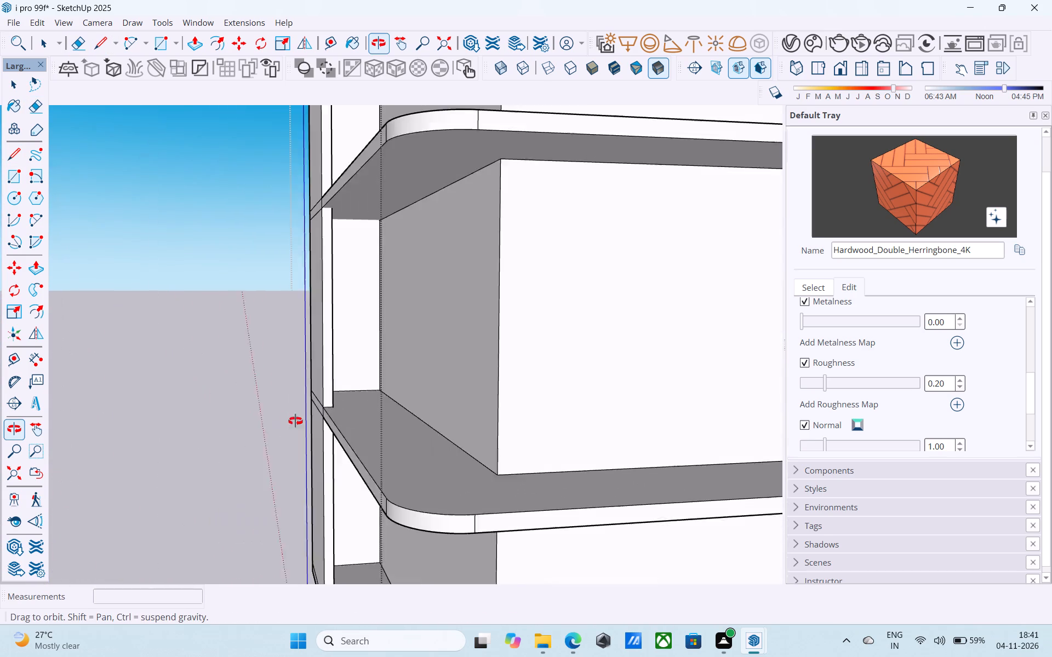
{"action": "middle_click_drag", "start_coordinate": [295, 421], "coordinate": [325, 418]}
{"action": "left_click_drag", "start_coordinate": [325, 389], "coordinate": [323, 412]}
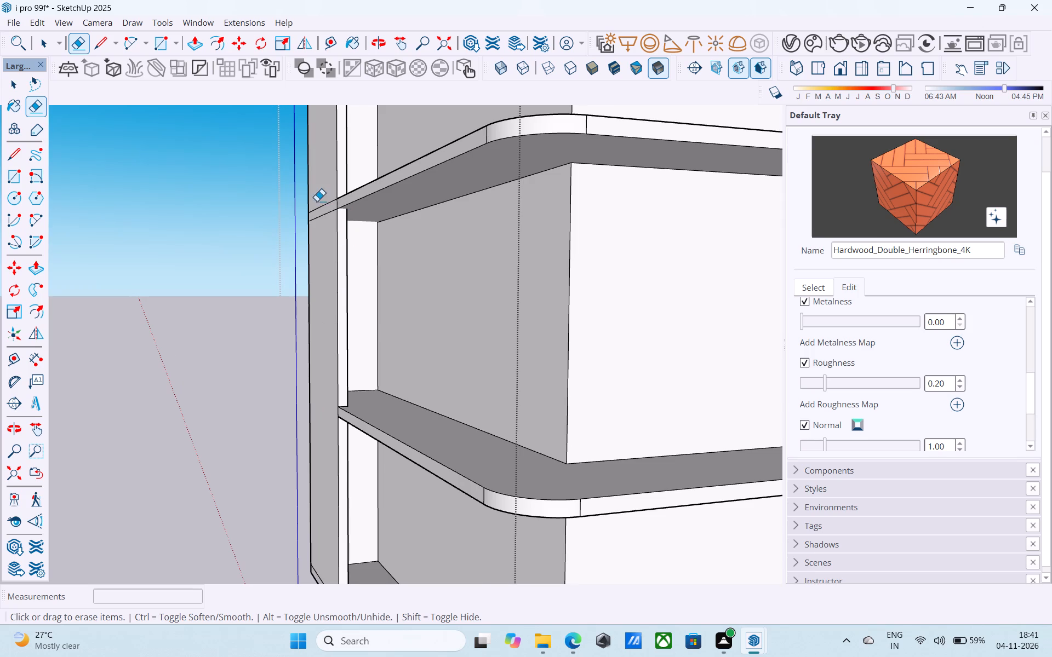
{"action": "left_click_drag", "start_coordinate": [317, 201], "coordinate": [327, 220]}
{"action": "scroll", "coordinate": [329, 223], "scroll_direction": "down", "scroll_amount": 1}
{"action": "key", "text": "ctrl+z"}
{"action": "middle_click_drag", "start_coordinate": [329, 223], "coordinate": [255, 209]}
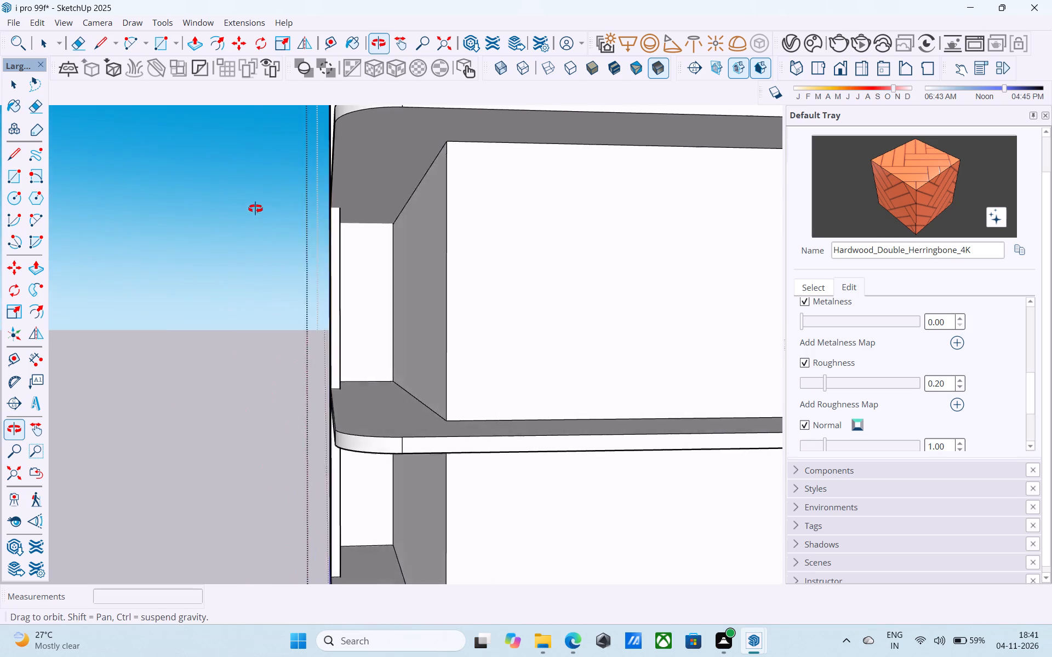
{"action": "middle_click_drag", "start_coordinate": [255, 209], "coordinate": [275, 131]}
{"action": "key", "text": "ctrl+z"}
Draw a 6" by 6' rectangle over the long leg of the L-shaped wall footprint on the lowest floor slab's underside.
{"action": "scroll", "coordinate": [330, 230], "scroll_direction": "down", "scroll_amount": 5}
{"action": "middle_click_drag", "start_coordinate": [328, 277], "coordinate": [320, 185]}
{"action": "scroll", "coordinate": [274, 355], "scroll_direction": "up", "scroll_amount": 1}
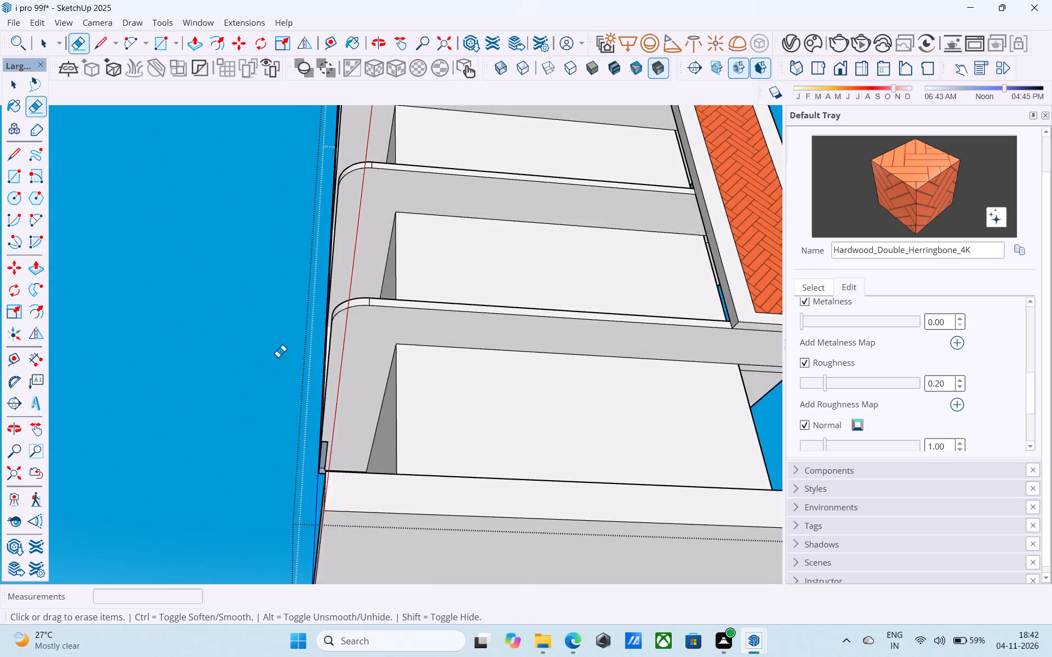
{"action": "scroll", "coordinate": [278, 357], "scroll_direction": "up", "scroll_amount": 14}
{"action": "scroll", "coordinate": [375, 499], "scroll_direction": "down", "scroll_amount": 6}
{"action": "middle_click_drag", "start_coordinate": [375, 501], "coordinate": [511, 425]}
{"action": "middle_click_drag", "start_coordinate": [295, 431], "coordinate": [623, 430], "text": "shift"}
{"action": "middle_click_drag", "start_coordinate": [406, 427], "coordinate": [490, 396], "text": "shift"}
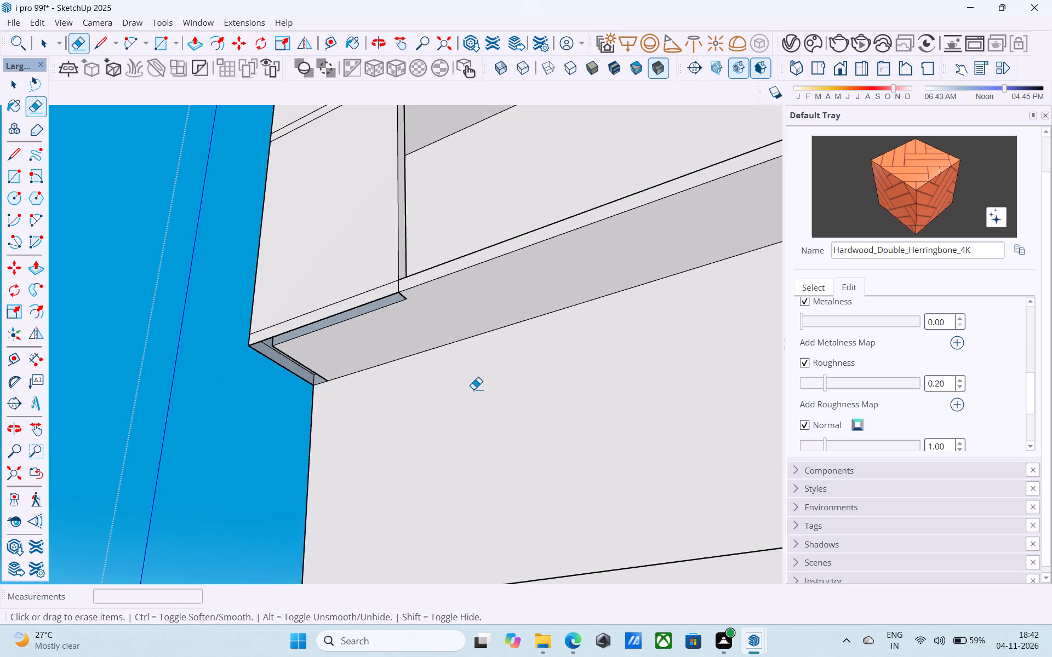
{"action": "key", "text": "r"}
{"action": "scroll", "coordinate": [419, 322], "scroll_direction": "up", "scroll_amount": 5}
{"action": "left_click", "coordinate": [383, 281]}
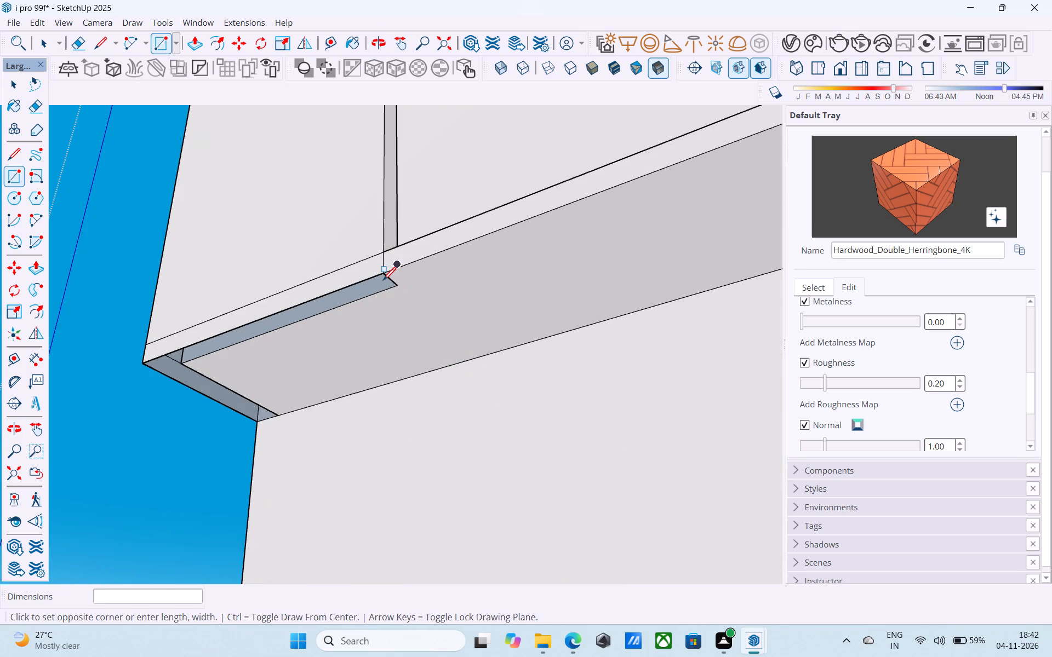
{"action": "key", "text": "r"}
{"action": "left_click", "coordinate": [382, 270]}
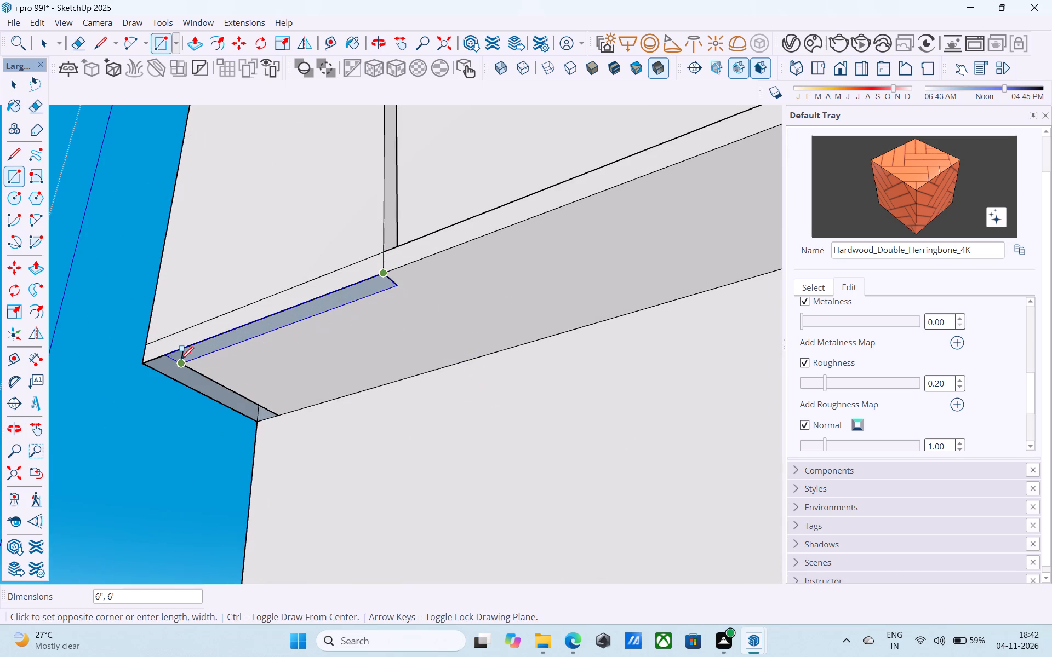
{"action": "left_click", "coordinate": [181, 361]}
{"action": "key", "text": "space"}
Erase the L-shaped footprint's edges from the lowest slab's underside and the short vertical line on that slab's side face.
{"action": "scroll", "coordinate": [186, 359], "scroll_direction": "up", "scroll_amount": 6}
{"action": "key", "text": "e"}
{"action": "left_click_drag", "start_coordinate": [174, 353], "coordinate": [163, 360]}
{"action": "left_click_drag", "start_coordinate": [214, 360], "coordinate": [221, 372]}
{"action": "left_click_drag", "start_coordinate": [213, 352], "coordinate": [218, 368]}
{"action": "left_click_drag", "start_coordinate": [217, 381], "coordinate": [218, 392]}
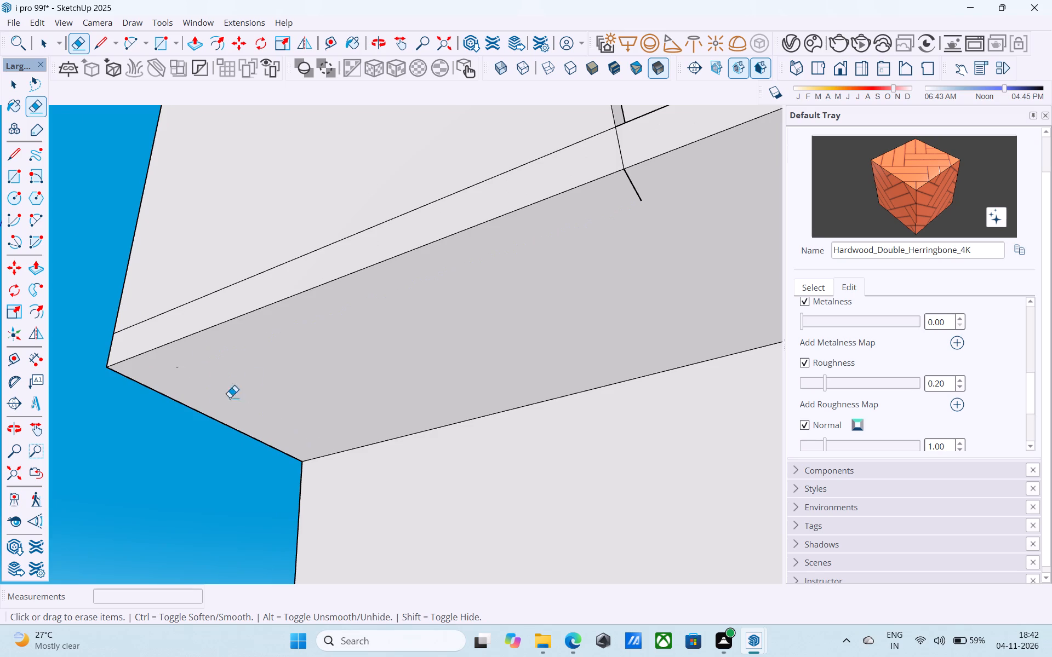
{"action": "scroll", "coordinate": [282, 348], "scroll_direction": "down", "scroll_amount": 4}
{"action": "middle_click_drag", "start_coordinate": [275, 350], "coordinate": [228, 410]}
{"action": "left_click", "coordinate": [468, 281]}
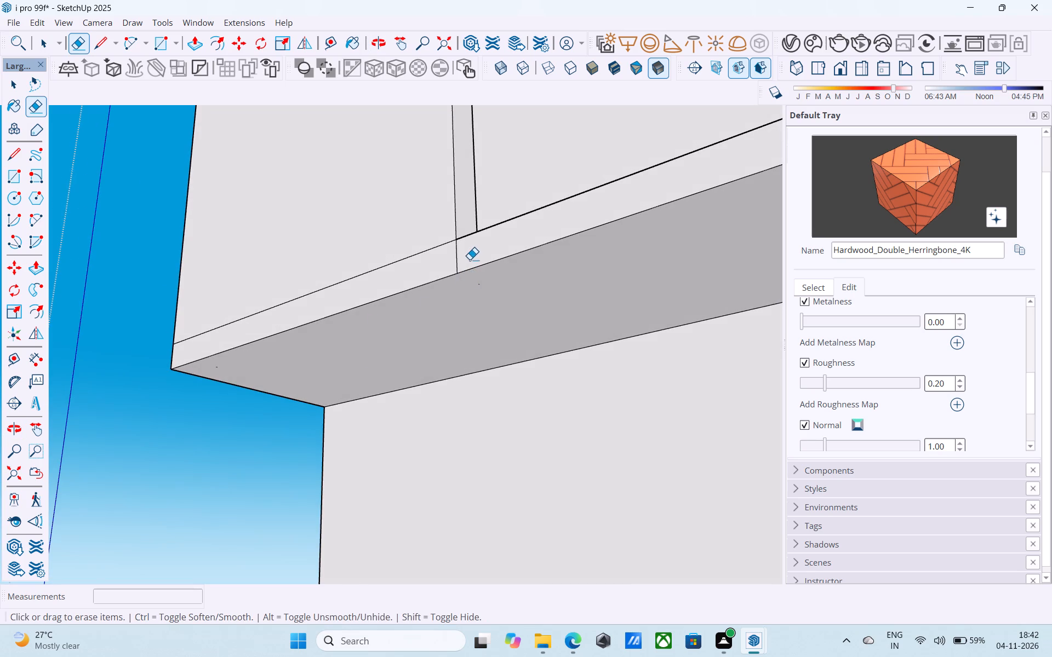
{"action": "left_click_drag", "start_coordinate": [465, 259], "coordinate": [458, 259]}
{"action": "scroll", "coordinate": [447, 266], "scroll_direction": "down", "scroll_amount": 4}
{"action": "middle_click_drag", "start_coordinate": [447, 267], "coordinate": [155, 486]}
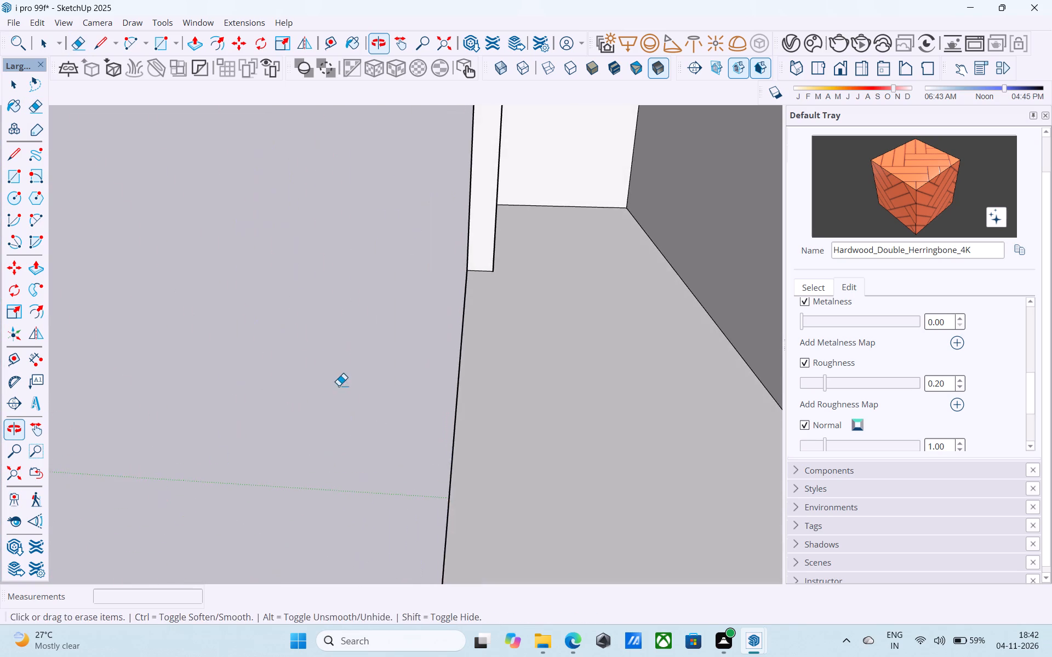
{"action": "middle_click_drag", "start_coordinate": [340, 383], "coordinate": [304, 358]}
{"action": "key", "text": "space"}
Trace the L-shaped wall's inner top edges, including the 6' edge, and its end on the underside of the slab above the lowest one.
{"action": "scroll", "coordinate": [323, 354], "scroll_direction": "down", "scroll_amount": 6}
{"action": "middle_click_drag", "start_coordinate": [330, 358], "coordinate": [572, 295]}
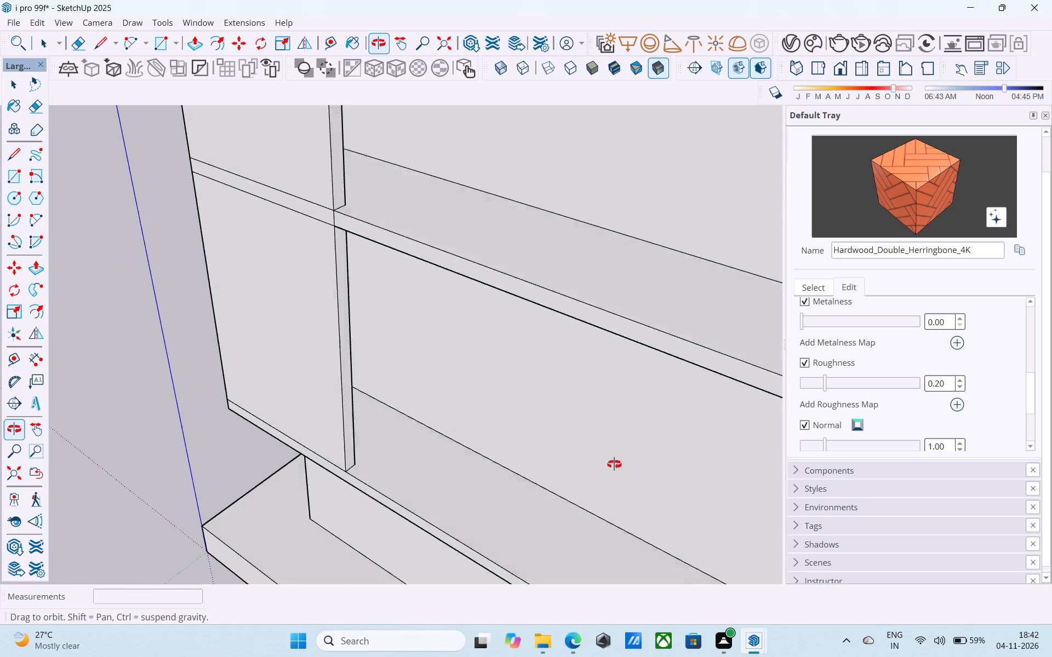
{"action": "scroll", "coordinate": [511, 415], "scroll_direction": "down", "scroll_amount": 4}
{"action": "middle_click_drag", "start_coordinate": [495, 402], "coordinate": [343, 226], "text": "shift"}
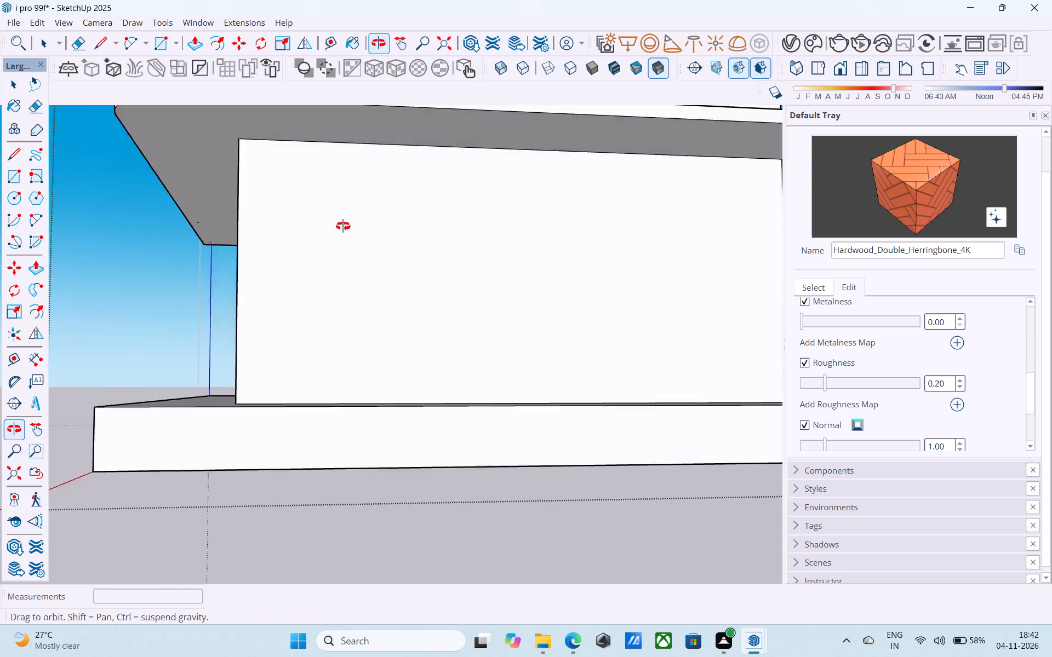
{"action": "middle_click_drag", "start_coordinate": [343, 226], "coordinate": [642, 547], "text": "shift"}
{"action": "scroll", "coordinate": [557, 434], "scroll_direction": "down", "scroll_amount": 6}
{"action": "middle_click_drag", "start_coordinate": [540, 429], "coordinate": [438, 321]}
{"action": "middle_click_drag", "start_coordinate": [364, 275], "coordinate": [413, 327], "text": "shift"}
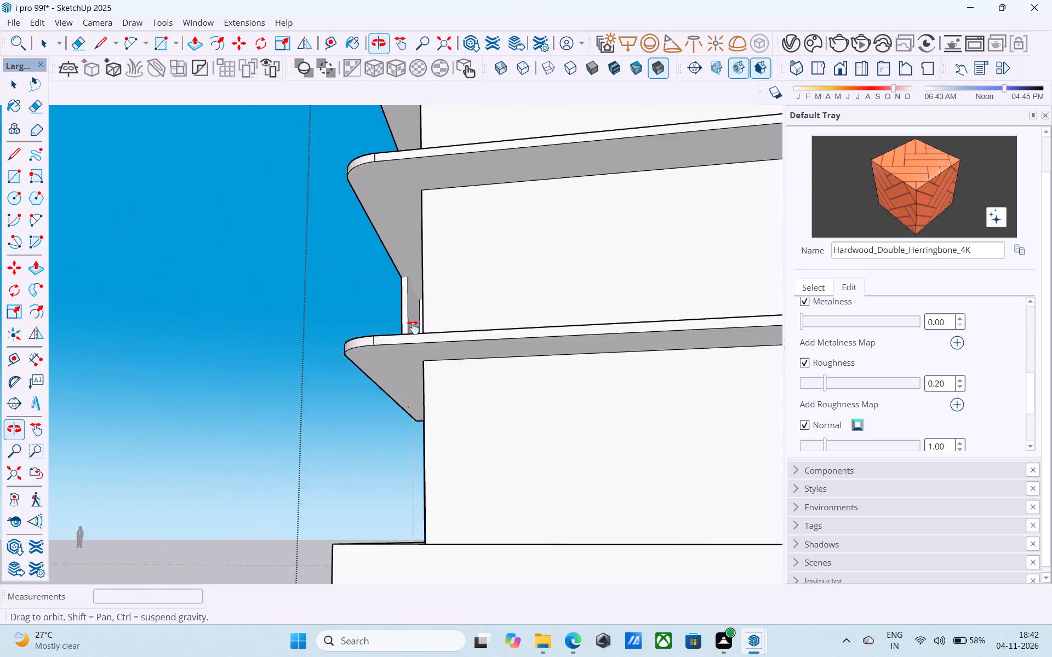
{"action": "middle_click_drag", "start_coordinate": [413, 327], "coordinate": [464, 376], "text": "shift"}
{"action": "scroll", "coordinate": [473, 376], "scroll_direction": "up", "scroll_amount": 5}
{"action": "scroll", "coordinate": [547, 367], "scroll_direction": "up", "scroll_amount": 5}
{"action": "key", "text": "l"}
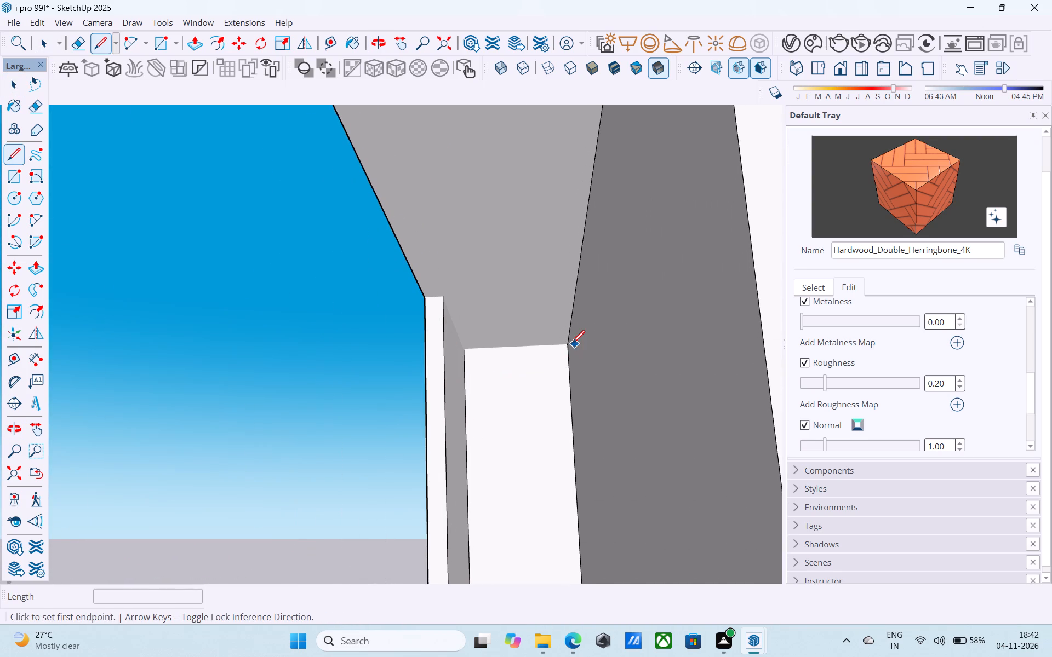
{"action": "scroll", "coordinate": [572, 344], "scroll_direction": "up", "scroll_amount": 6}
{"action": "left_click", "coordinate": [568, 345]}
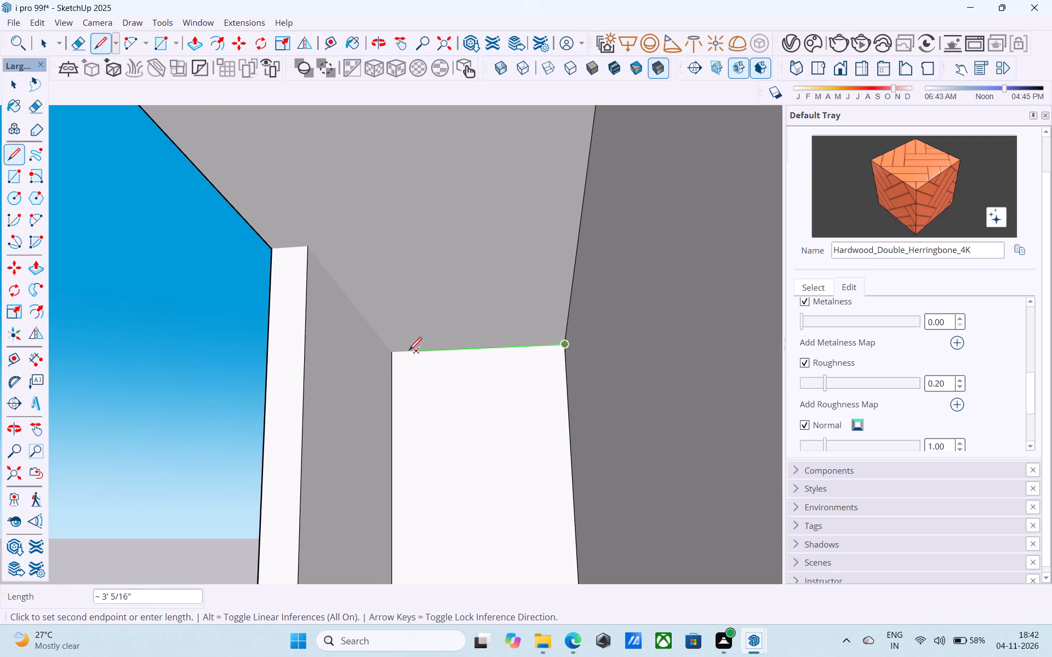
{"action": "left_click", "coordinate": [397, 351]}
{"action": "left_click", "coordinate": [388, 354]}
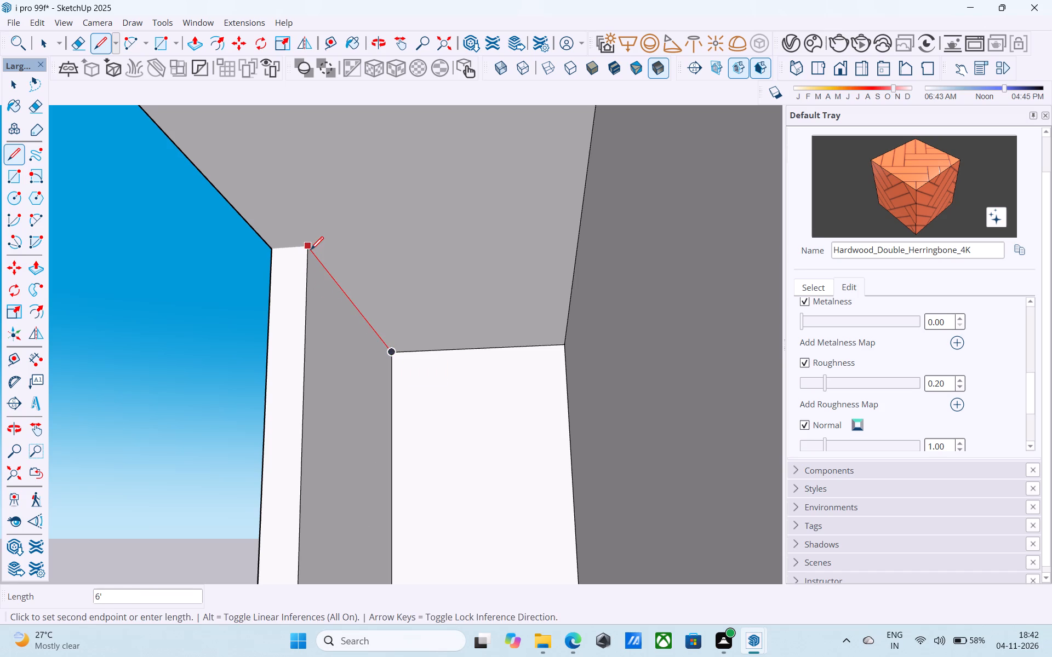
{"action": "left_click", "coordinate": [311, 250]}
{"action": "left_click", "coordinate": [307, 247]}
{"action": "left_click", "coordinate": [276, 250]}
Trace the L-shaped wall's inner top edges and 6" end edge on the underside of the next slab up.
{"action": "middle_click_drag", "start_coordinate": [321, 269], "coordinate": [453, 268]}
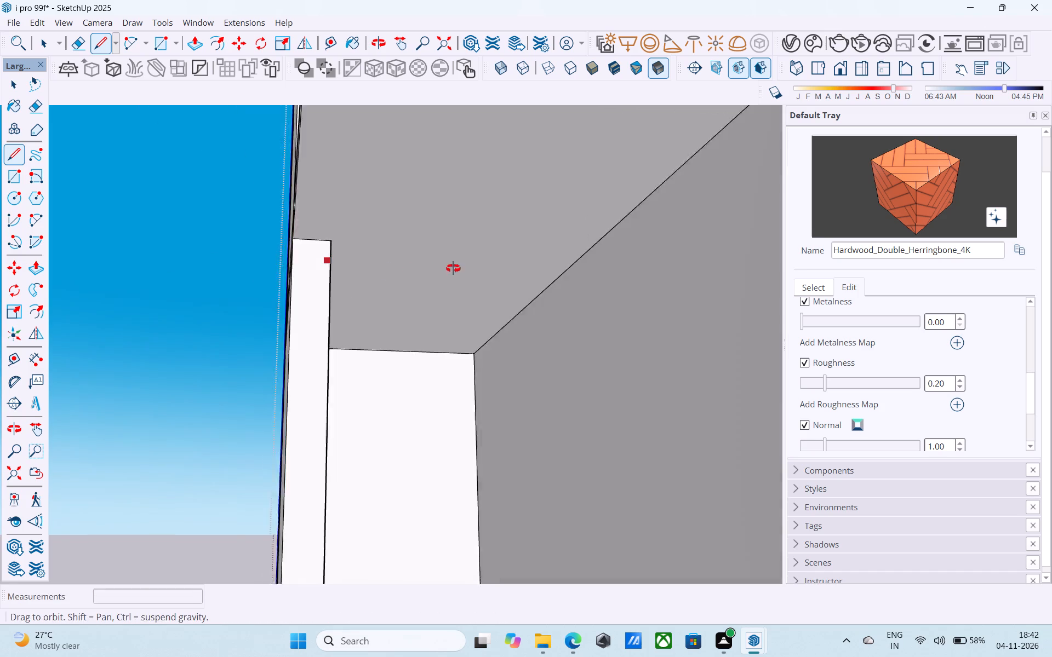
{"action": "middle_click_drag", "start_coordinate": [453, 268], "coordinate": [461, 268]}
{"action": "scroll", "coordinate": [477, 279], "scroll_direction": "down", "scroll_amount": 10}
{"action": "scroll", "coordinate": [459, 324], "scroll_direction": "up", "scroll_amount": 1}
{"action": "scroll", "coordinate": [458, 324], "scroll_direction": "down", "scroll_amount": 8}
{"action": "middle_click_drag", "start_coordinate": [378, 378], "coordinate": [313, 368]}
{"action": "scroll", "coordinate": [433, 186], "scroll_direction": "up", "scroll_amount": 9}
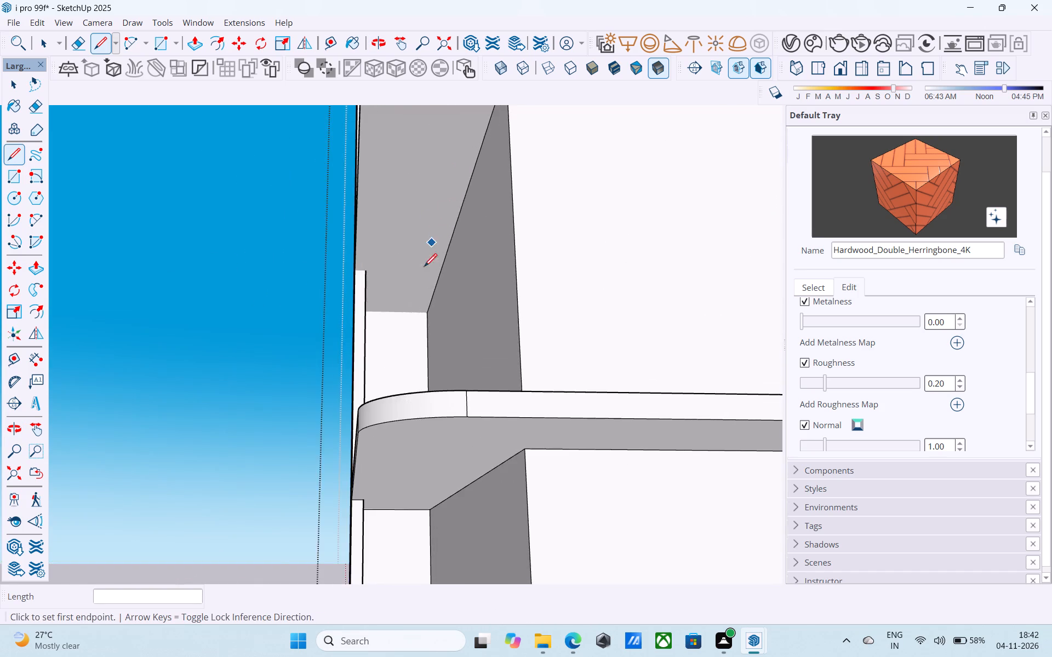
{"action": "middle_click_drag", "start_coordinate": [405, 292], "coordinate": [359, 307]}
{"action": "scroll", "coordinate": [356, 313], "scroll_direction": "up", "scroll_amount": 14}
{"action": "left_click", "coordinate": [365, 302]}
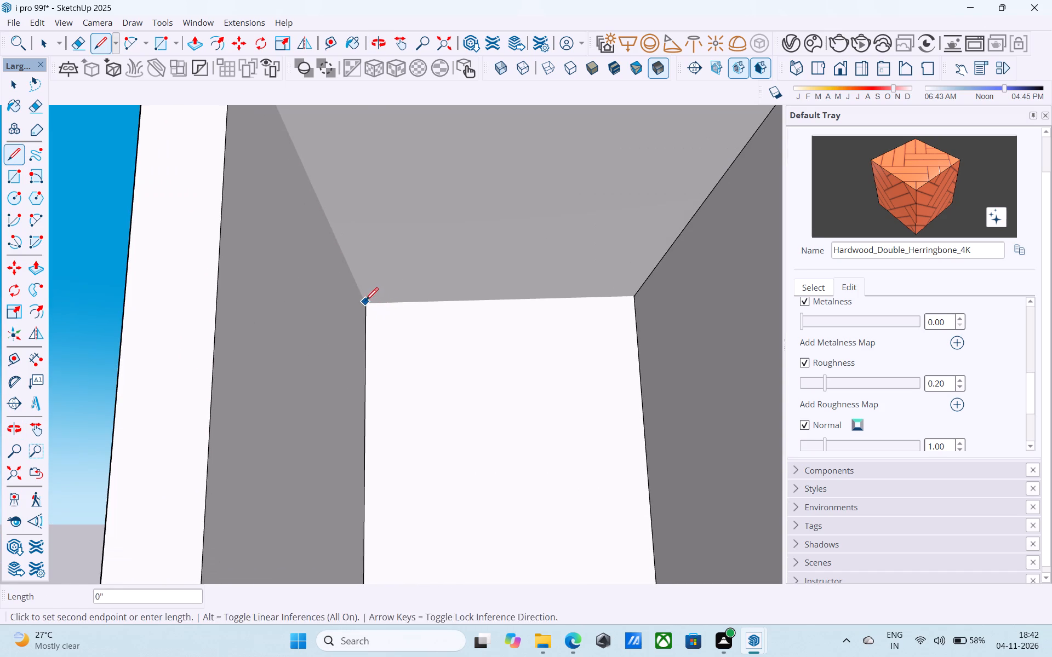
{"action": "middle_click_drag", "start_coordinate": [367, 302], "coordinate": [386, 291]}
{"action": "key", "text": "l"}
{"action": "left_click", "coordinate": [630, 299]}
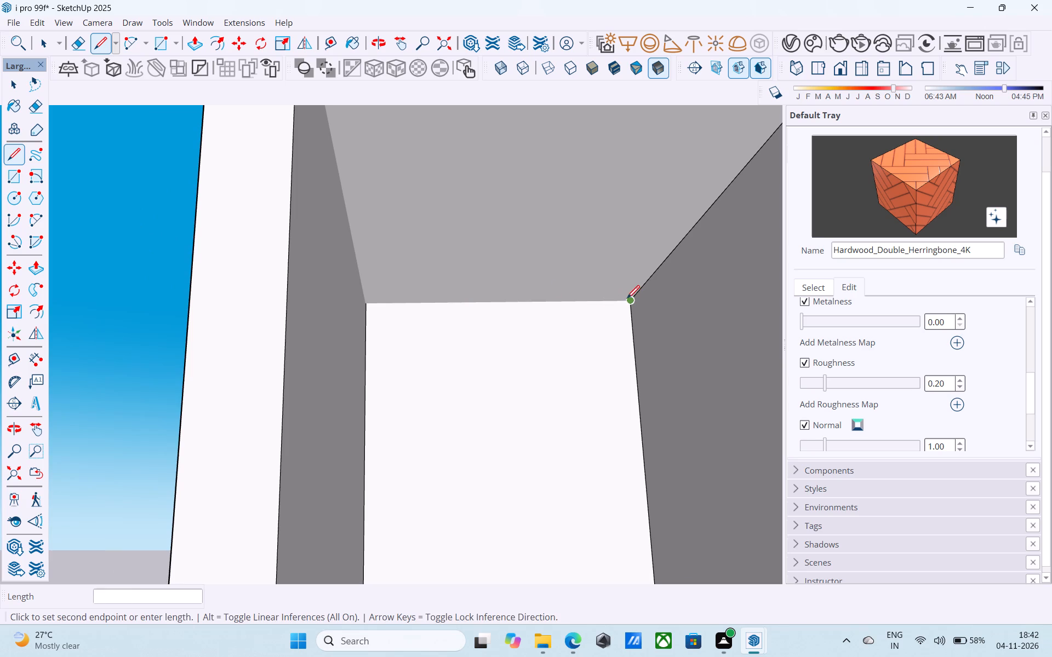
{"action": "left_click", "coordinate": [370, 301]}
{"action": "scroll", "coordinate": [373, 305], "scroll_direction": "down", "scroll_amount": 6}
{"action": "left_click", "coordinate": [374, 308]}
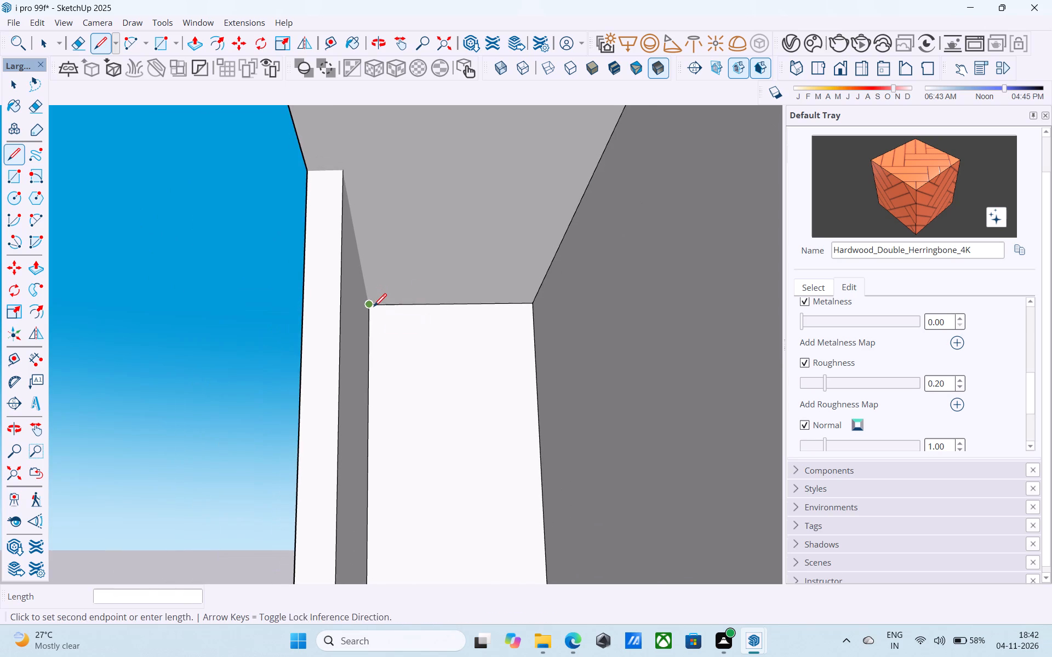
{"action": "scroll", "coordinate": [374, 308], "scroll_direction": "down", "scroll_amount": 4}
{"action": "left_click", "coordinate": [357, 233]}
{"action": "left_click", "coordinate": [357, 225]}
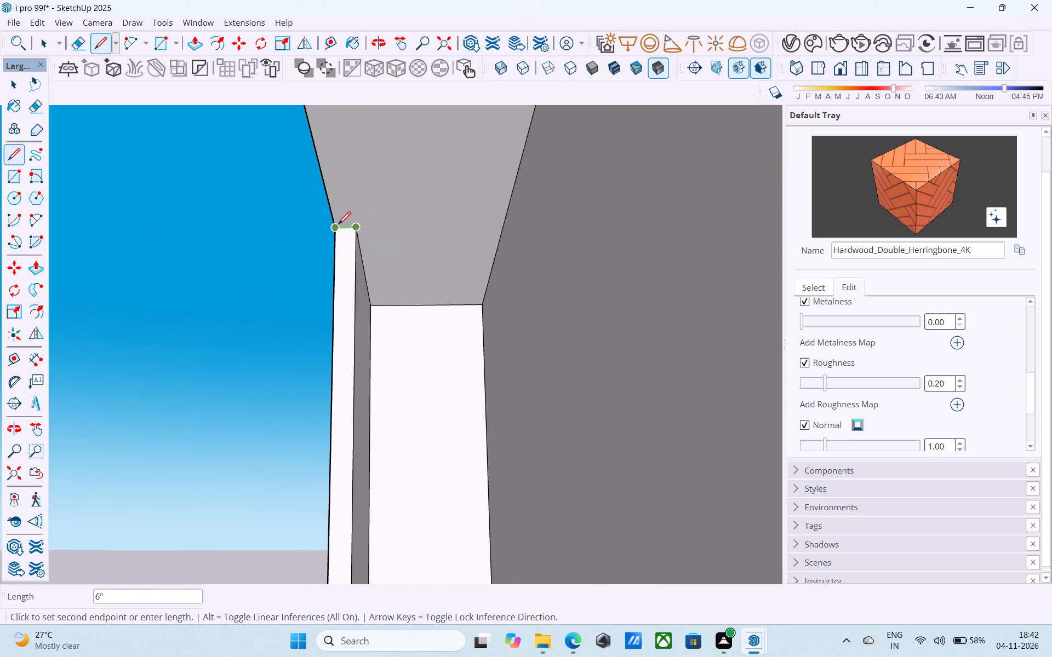
{"action": "left_click", "coordinate": [338, 226]}
{"action": "scroll", "coordinate": [479, 428], "scroll_direction": "down", "scroll_amount": 12}
{"action": "middle_click_drag", "start_coordinate": [488, 436], "coordinate": [493, 456]}
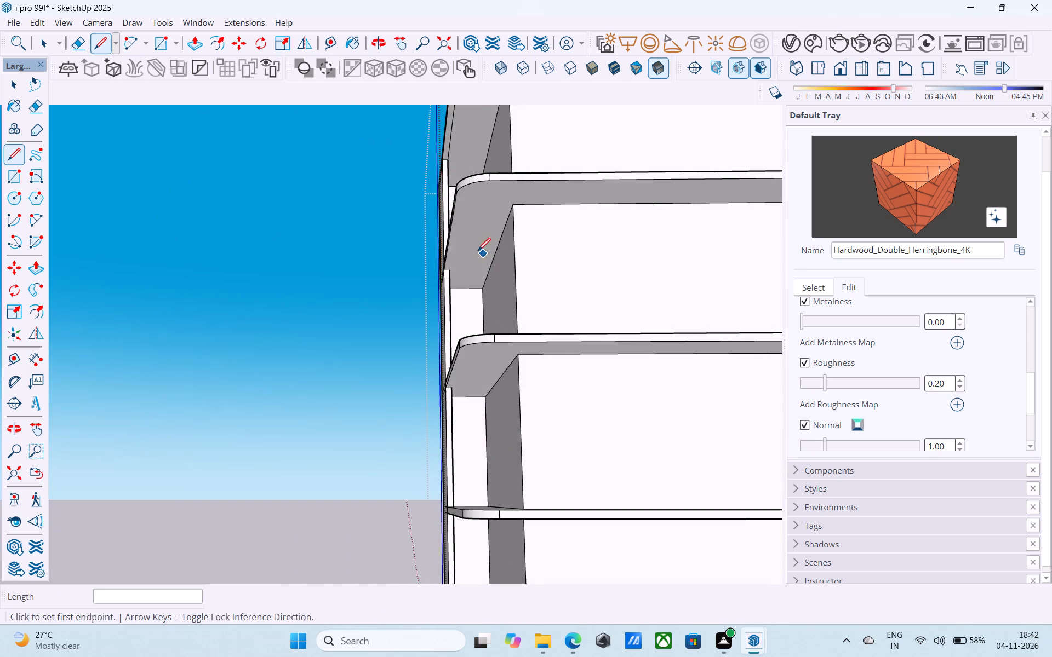
Trace the L-shaped wall's inner top edge and its short end edge on the underside of the next slab up.
{"action": "scroll", "coordinate": [477, 251], "scroll_direction": "up", "scroll_amount": 7}
{"action": "middle_click_drag", "start_coordinate": [479, 259], "coordinate": [458, 267]}
{"action": "scroll", "coordinate": [432, 290], "scroll_direction": "up", "scroll_amount": 11}
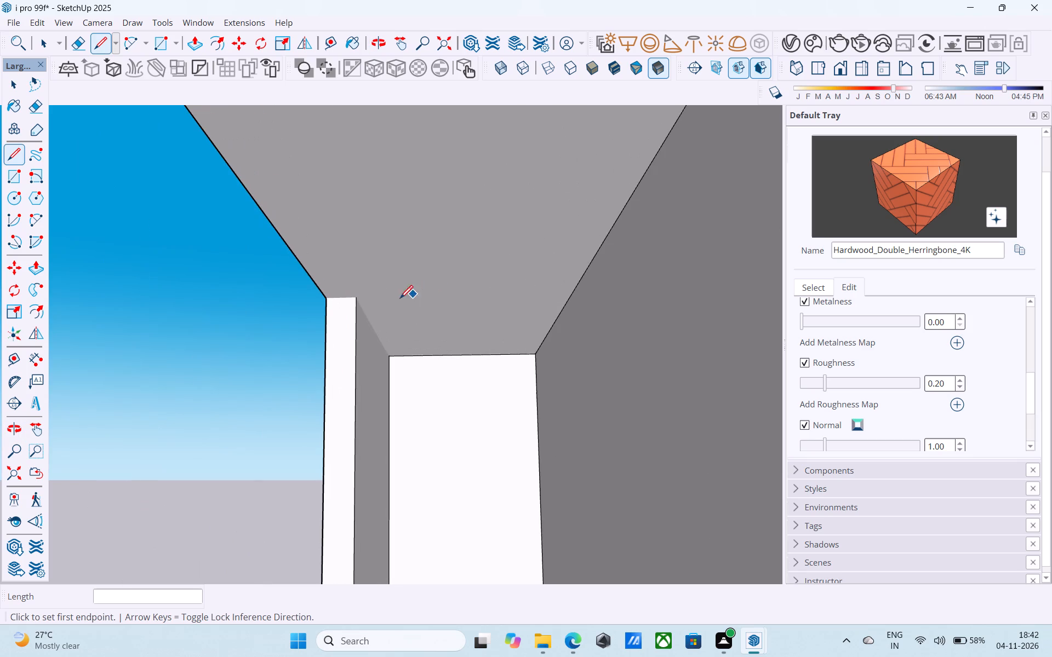
{"action": "left_click", "coordinate": [356, 301]}
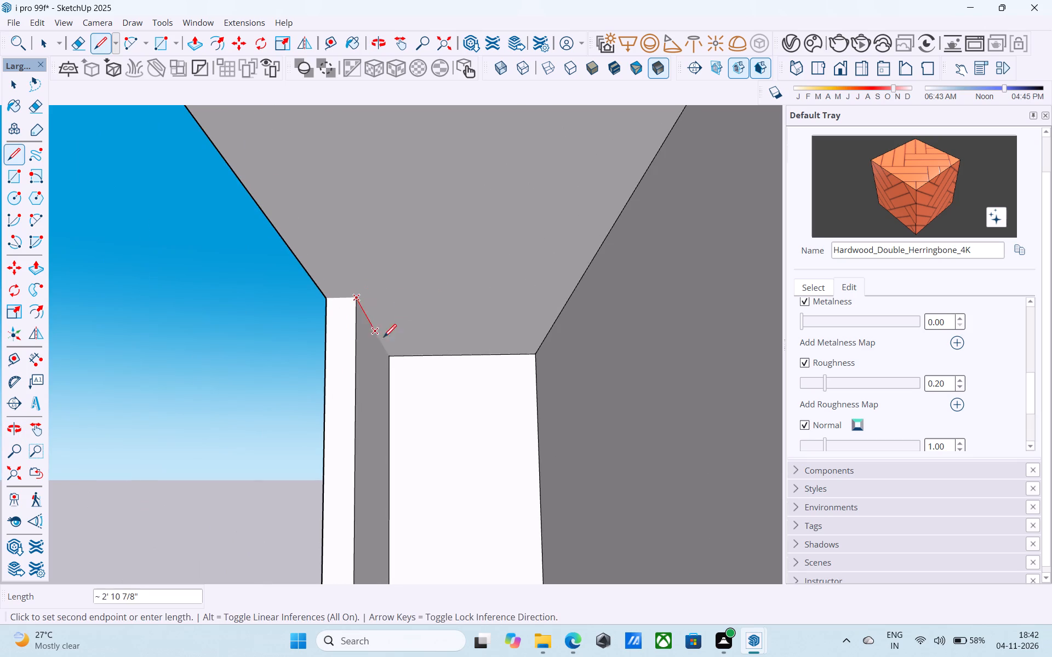
{"action": "left_click", "coordinate": [388, 359]}
{"action": "left_click", "coordinate": [355, 295]}
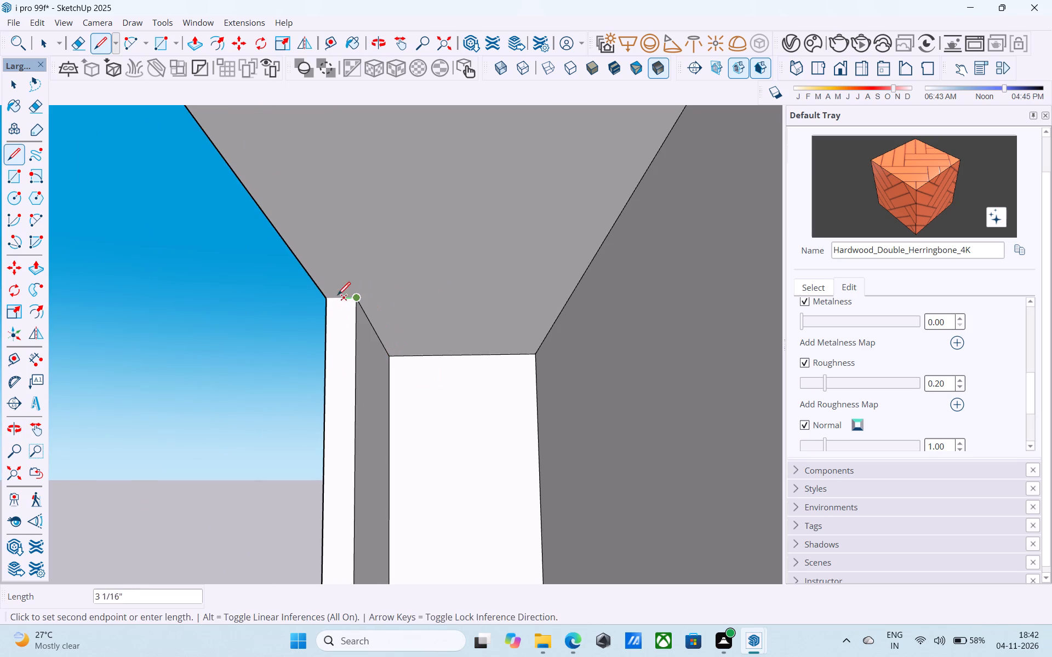
{"action": "left_click", "coordinate": [327, 298]}
Examine the corner wall's junctions with each slab and the building's other sides from several angles.
{"action": "scroll", "coordinate": [484, 333], "scroll_direction": "down", "scroll_amount": 1}
{"action": "middle_click_drag", "start_coordinate": [500, 321], "coordinate": [518, 307]}
{"action": "scroll", "coordinate": [501, 312], "scroll_direction": "down", "scroll_amount": 6}
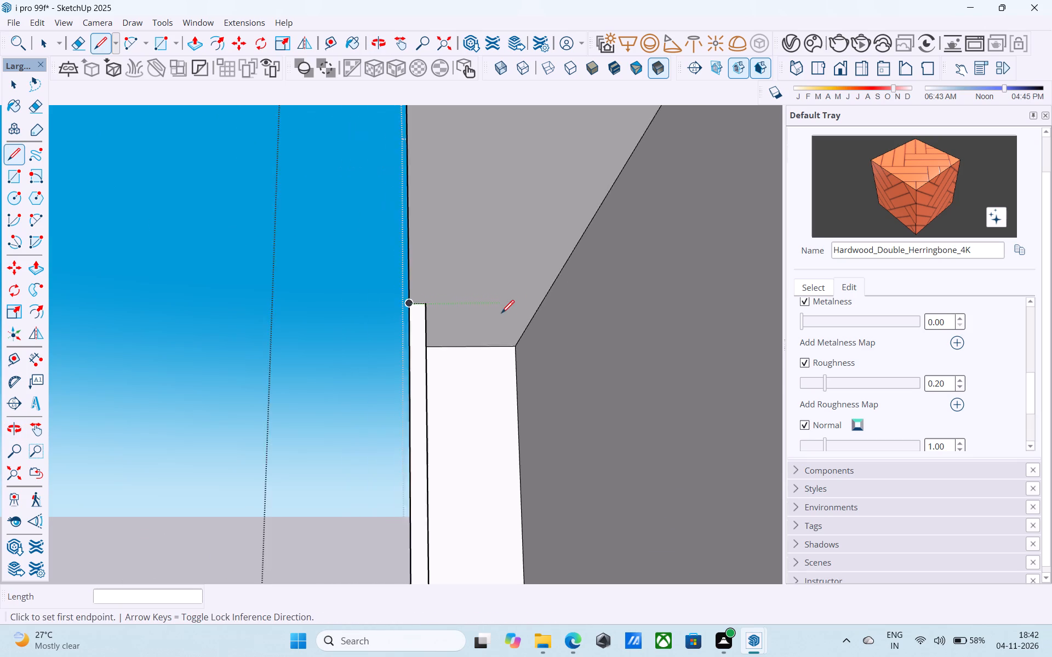
{"action": "scroll", "coordinate": [491, 323], "scroll_direction": "down", "scroll_amount": 6}
{"action": "middle_click_drag", "start_coordinate": [470, 335], "coordinate": [456, 385]}
{"action": "middle_click_drag", "start_coordinate": [449, 230], "coordinate": [420, 232]}
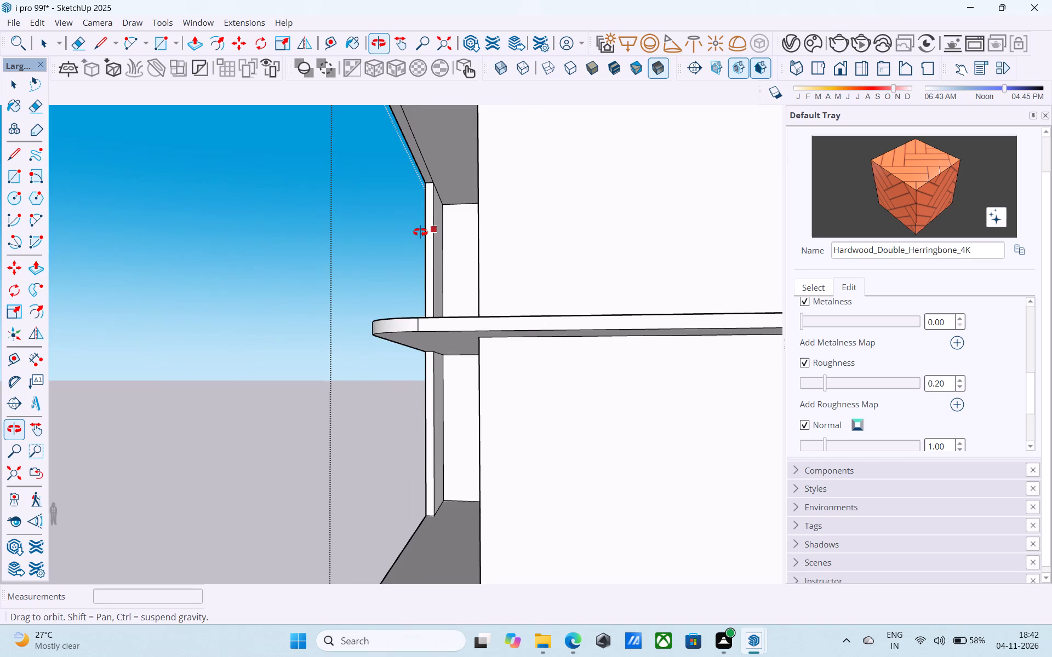
{"action": "middle_click_drag", "start_coordinate": [420, 232], "coordinate": [443, 170]}
{"action": "scroll", "coordinate": [446, 168], "scroll_direction": "down", "scroll_amount": 19}
{"action": "middle_click_drag", "start_coordinate": [426, 353], "coordinate": [482, 457]}
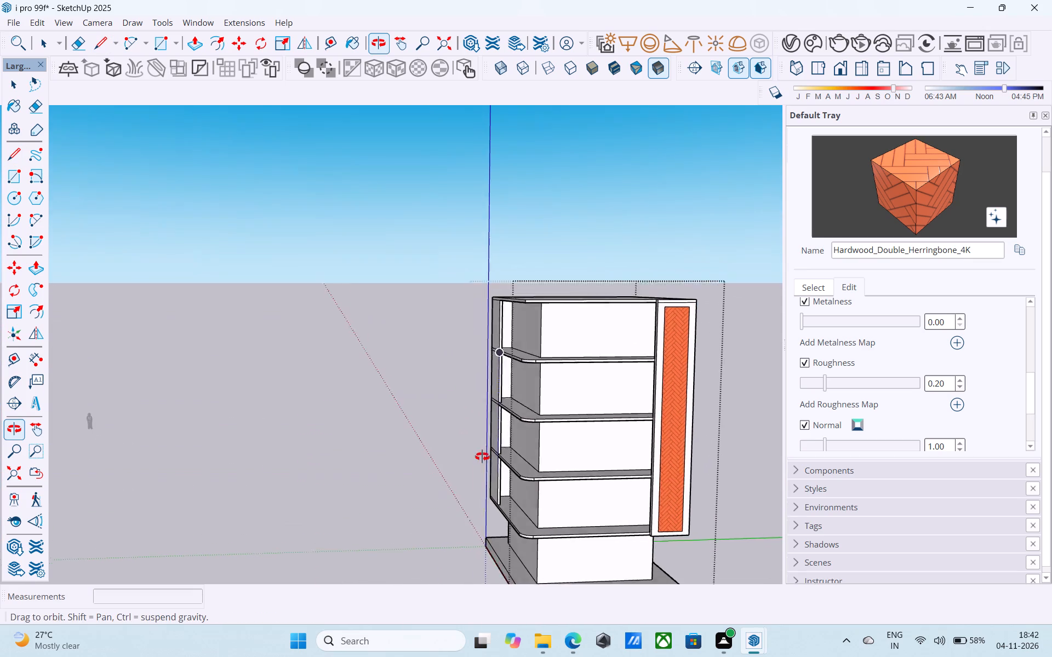
{"action": "middle_click_drag", "start_coordinate": [482, 457], "coordinate": [488, 458]}
{"action": "scroll", "coordinate": [564, 408], "scroll_direction": "up", "scroll_amount": 13}
{"action": "key", "text": "space"}
{"action": "scroll", "coordinate": [511, 431], "scroll_direction": "down", "scroll_amount": 3}
{"action": "middle_click_drag", "start_coordinate": [511, 431], "coordinate": [483, 347]}
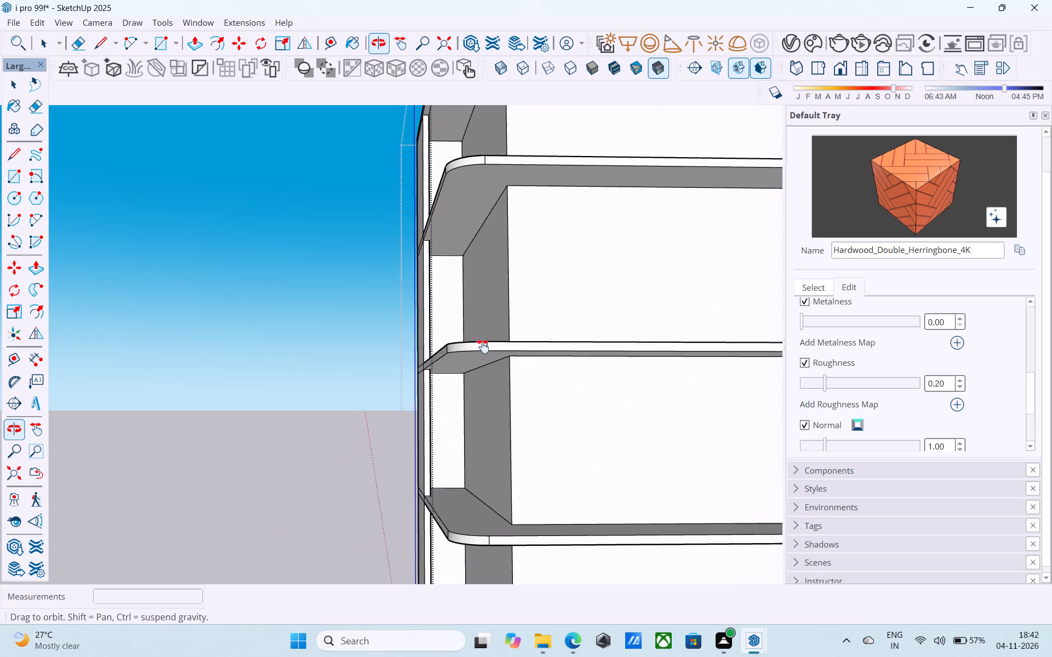
{"action": "middle_click_drag", "start_coordinate": [483, 347], "coordinate": [478, 247]}
{"action": "middle_click_drag", "start_coordinate": [442, 396], "coordinate": [449, 320], "text": "shift"}
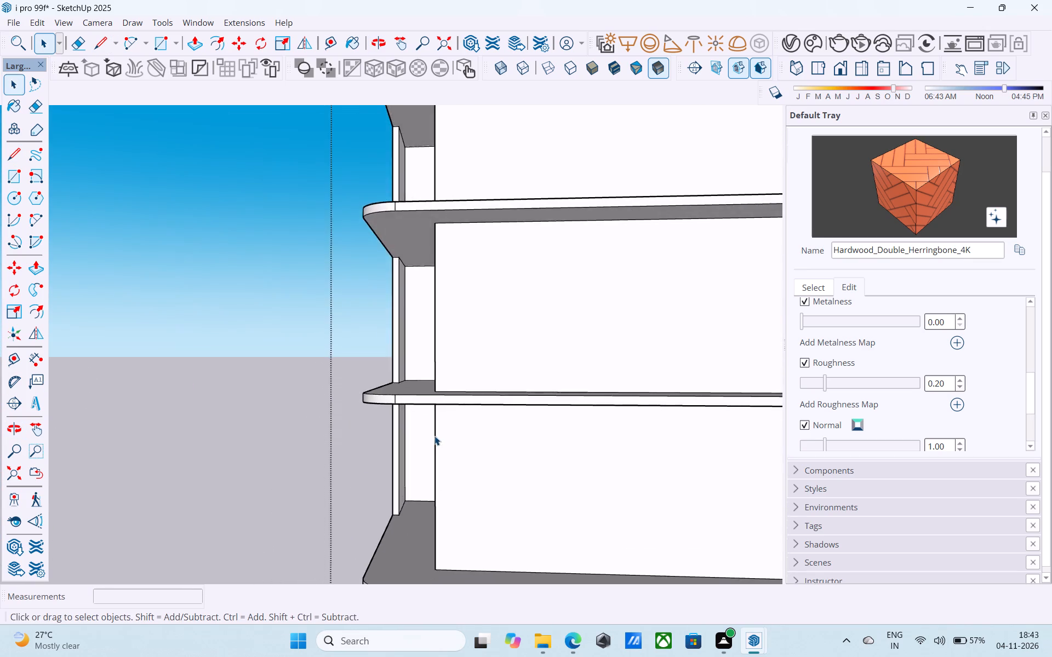
{"action": "scroll", "coordinate": [437, 437], "scroll_direction": "up", "scroll_amount": 7}
{"action": "middle_click_drag", "start_coordinate": [421, 477], "coordinate": [441, 406]}
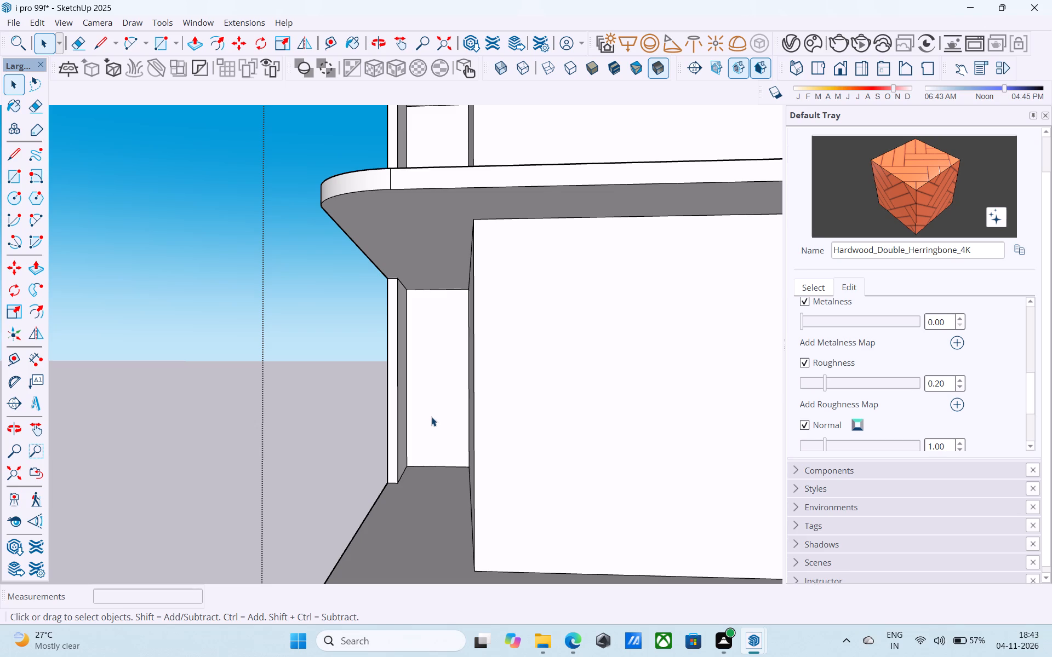
{"action": "middle_click_drag", "start_coordinate": [431, 417], "coordinate": [432, 376]}
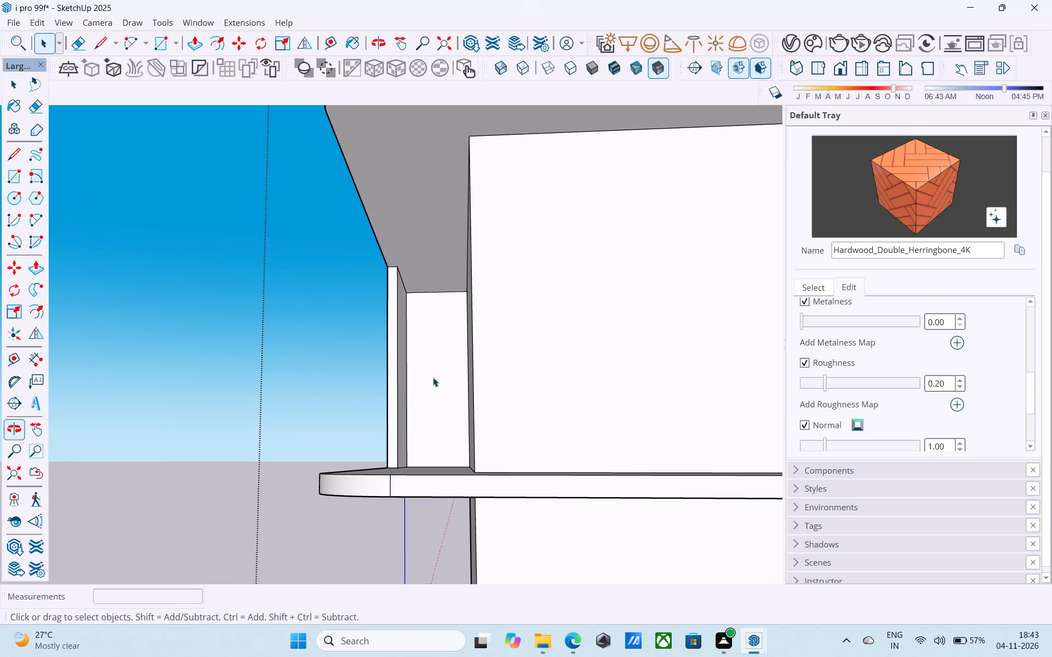
{"action": "scroll", "coordinate": [438, 386], "scroll_direction": "down", "scroll_amount": 6}
{"action": "middle_click_drag", "start_coordinate": [438, 391], "coordinate": [584, 355]}
{"action": "scroll", "coordinate": [375, 415], "scroll_direction": "down", "scroll_amount": 8}
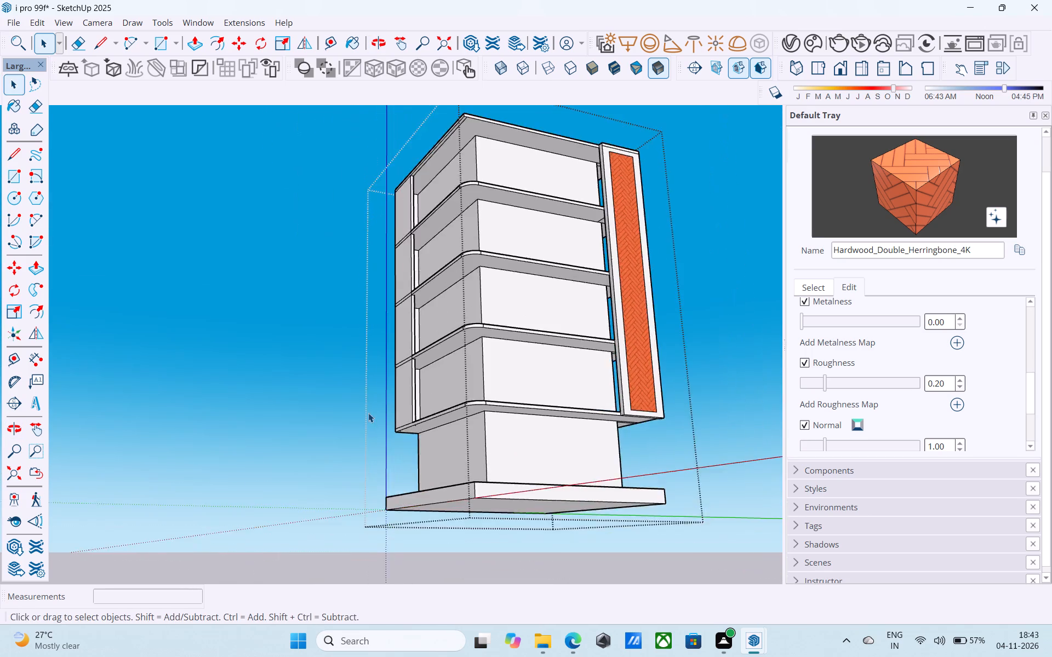
{"action": "scroll", "coordinate": [368, 413], "scroll_direction": "down", "scroll_amount": 4}
{"action": "middle_click_drag", "start_coordinate": [365, 421], "coordinate": [308, 538]}
{"action": "scroll", "coordinate": [424, 319], "scroll_direction": "up", "scroll_amount": 6}
{"action": "middle_click_drag", "start_coordinate": [450, 301], "coordinate": [382, 364]}
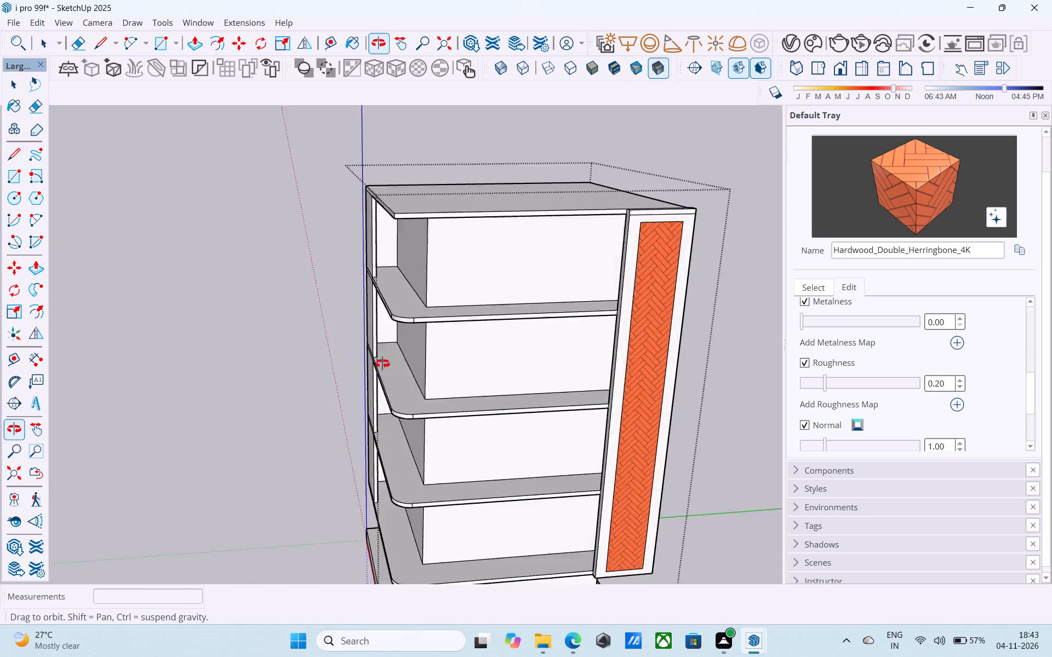
{"action": "middle_click_drag", "start_coordinate": [382, 364], "coordinate": [351, 362]}
{"action": "scroll", "coordinate": [372, 305], "scroll_direction": "up", "scroll_amount": 10}
{"action": "middle_click_drag", "start_coordinate": [368, 257], "coordinate": [588, 225]}
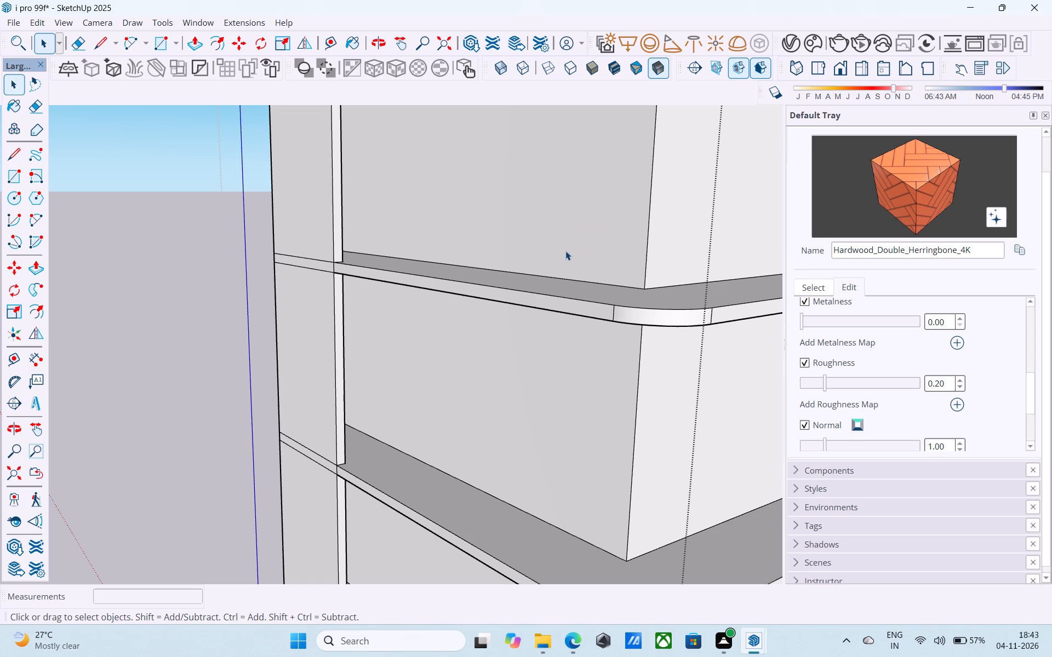
{"action": "scroll", "coordinate": [593, 290], "scroll_direction": "down", "scroll_amount": 7}
{"action": "middle_click_drag", "start_coordinate": [590, 307], "coordinate": [548, 301]}
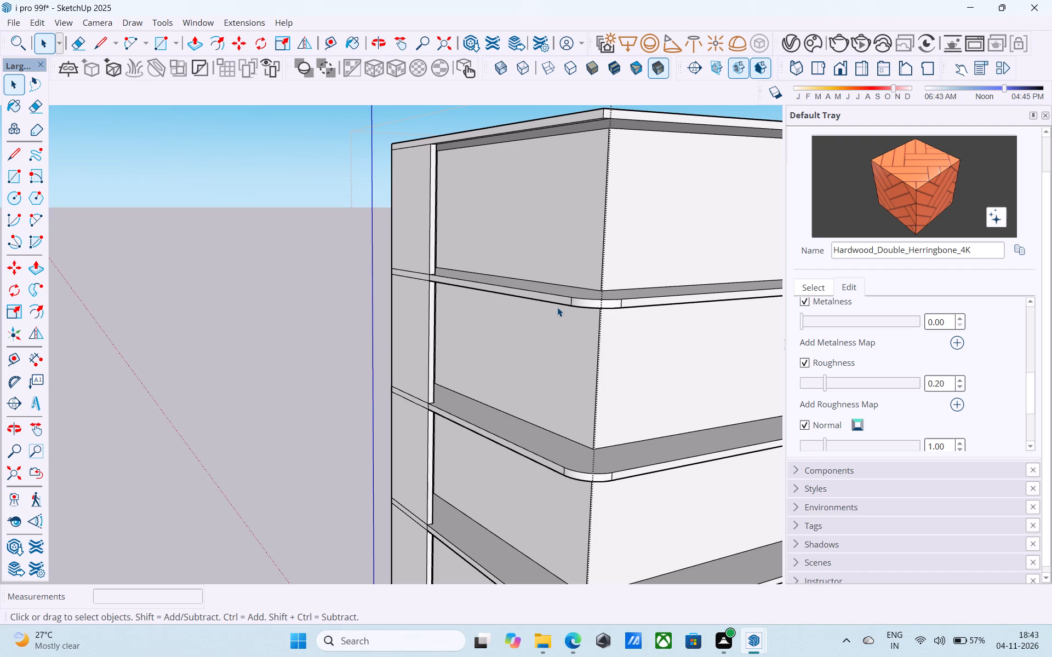
{"action": "scroll", "coordinate": [565, 306], "scroll_direction": "down", "scroll_amount": 6}
{"action": "middle_click_drag", "start_coordinate": [570, 310], "coordinate": [618, 306]}
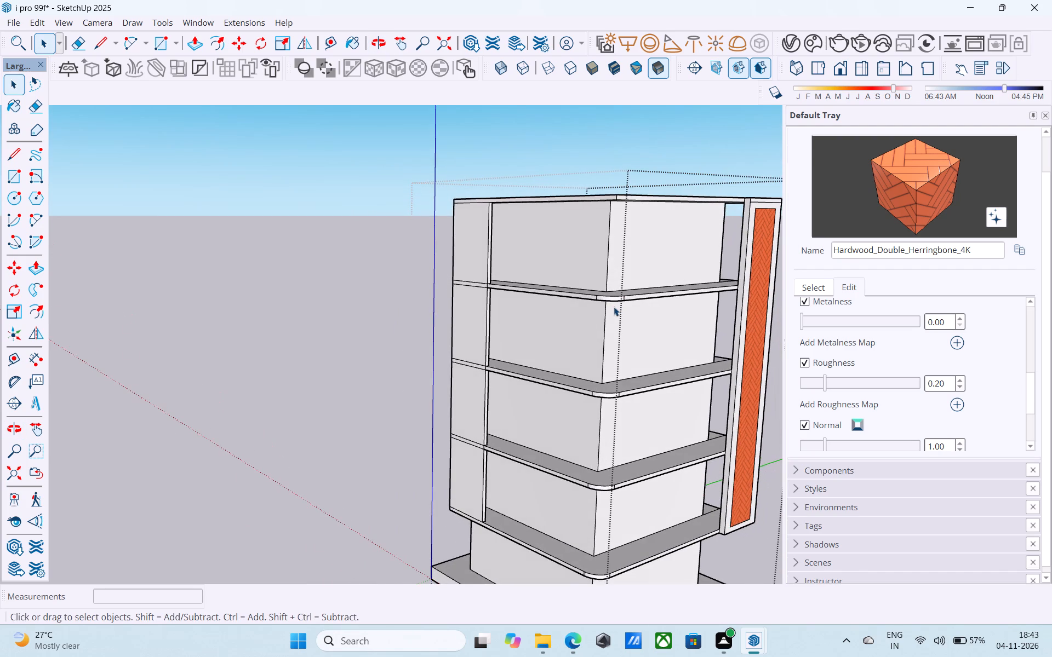
{"action": "middle_click_drag", "start_coordinate": [629, 359], "coordinate": [574, 334]}
{"action": "scroll", "coordinate": [570, 331], "scroll_direction": "down", "scroll_amount": 5}
{"action": "middle_click_drag", "start_coordinate": [570, 331], "coordinate": [512, 322]}
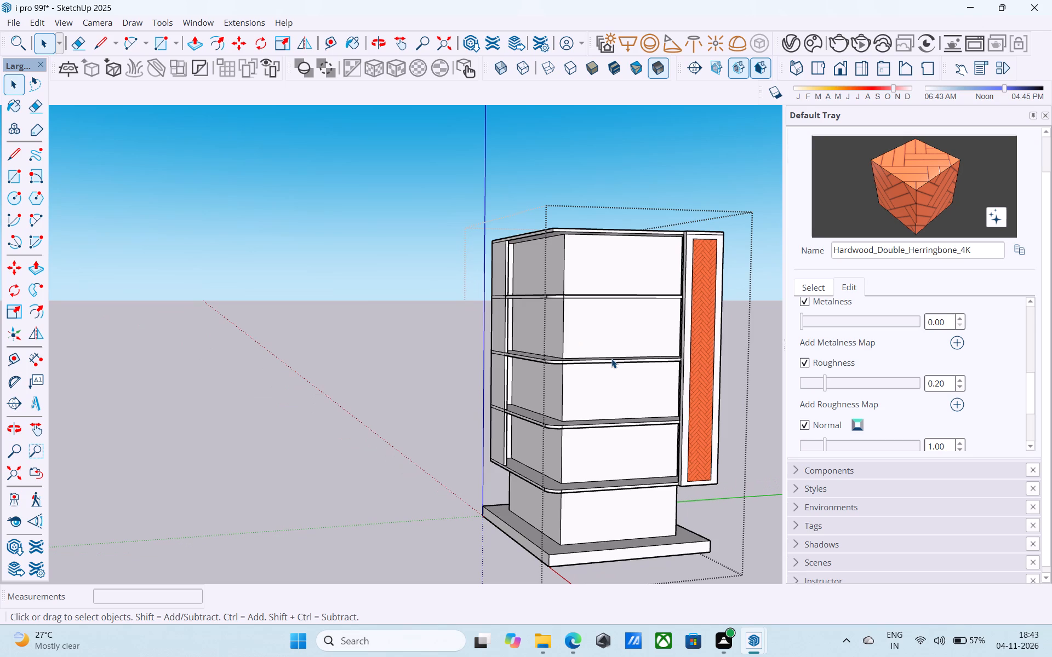
{"action": "middle_click_drag", "start_coordinate": [651, 397], "coordinate": [521, 383]}
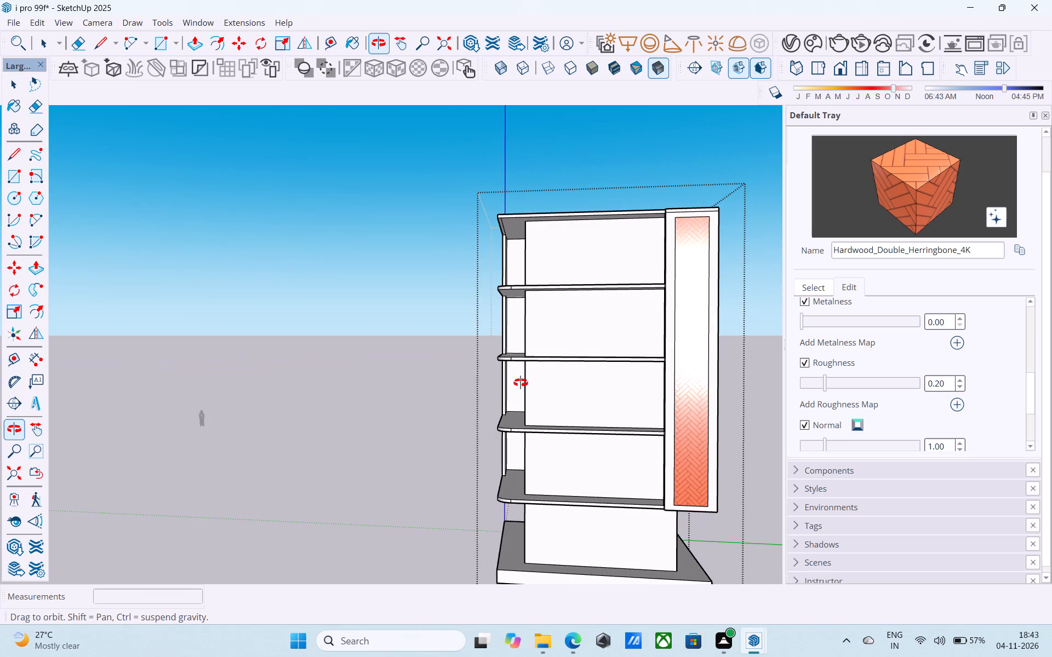
{"action": "middle_click_drag", "start_coordinate": [521, 383], "coordinate": [463, 423]}
{"action": "scroll", "coordinate": [657, 359], "scroll_direction": "up", "scroll_amount": 10}
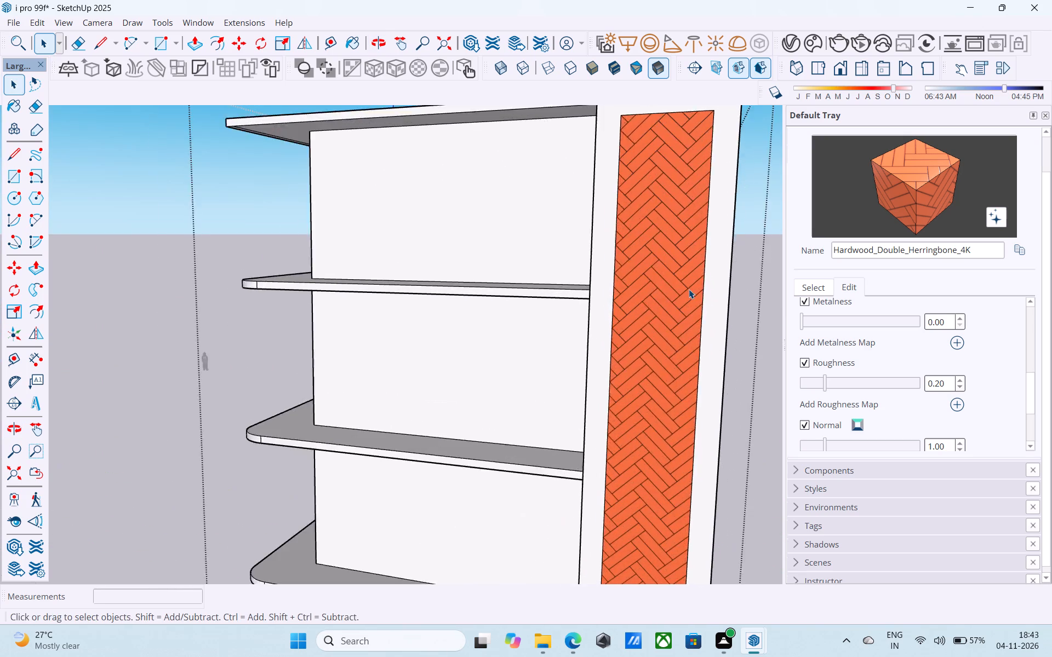
{"action": "middle_click_drag", "start_coordinate": [689, 289], "coordinate": [747, 266]}
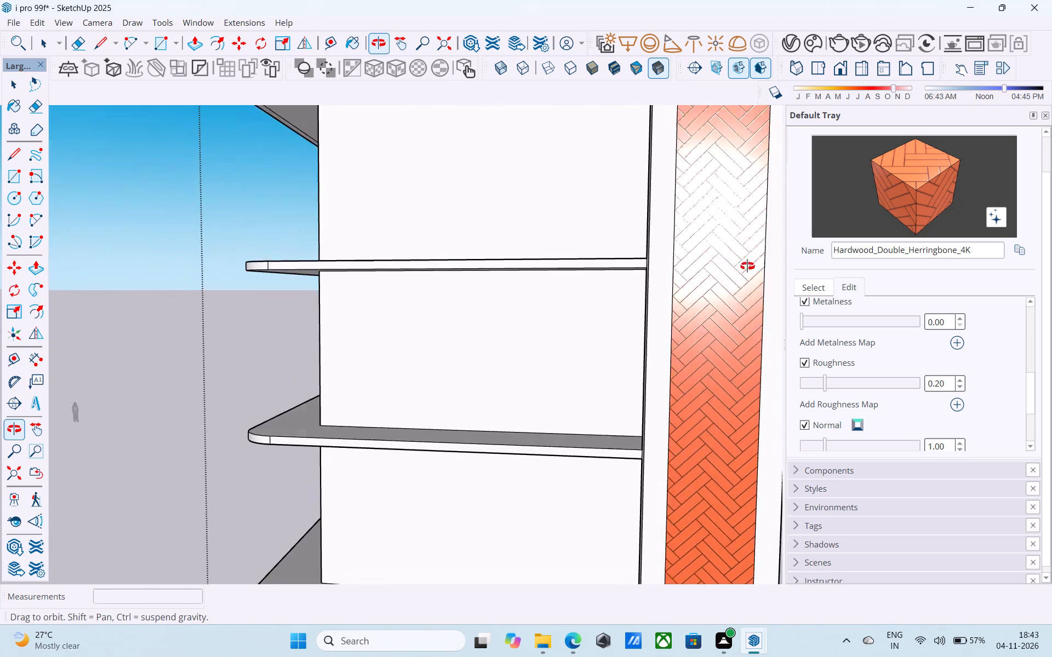
{"action": "middle_click_drag", "start_coordinate": [747, 266], "coordinate": [740, 256]}
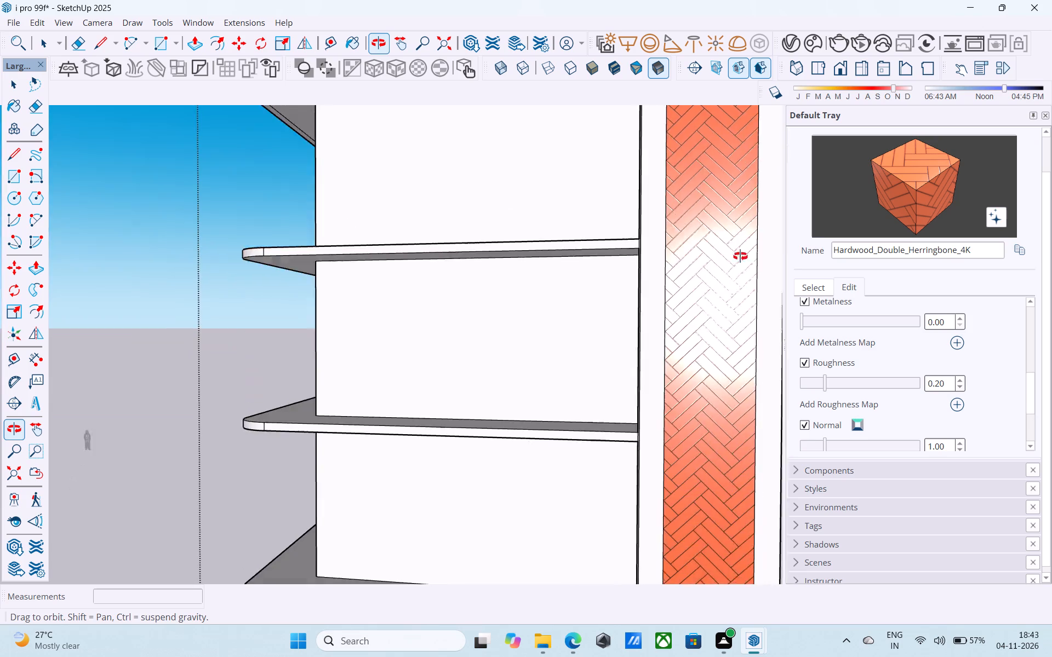
{"action": "middle_click_drag", "start_coordinate": [740, 256], "coordinate": [731, 315]}
{"action": "scroll", "coordinate": [607, 321], "scroll_direction": "down", "scroll_amount": 10}
{"action": "middle_click_drag", "start_coordinate": [594, 404], "coordinate": [786, 359]}
{"action": "middle_click_drag", "start_coordinate": [576, 371], "coordinate": [678, 375]}
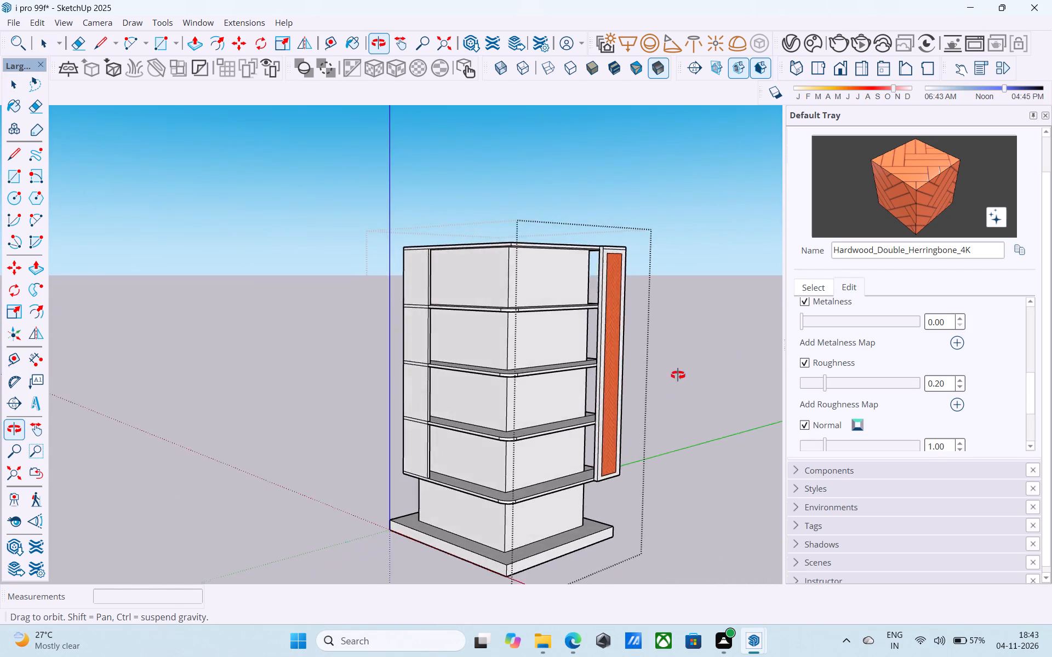
{"action": "middle_click_drag", "start_coordinate": [678, 375], "coordinate": [752, 375]}
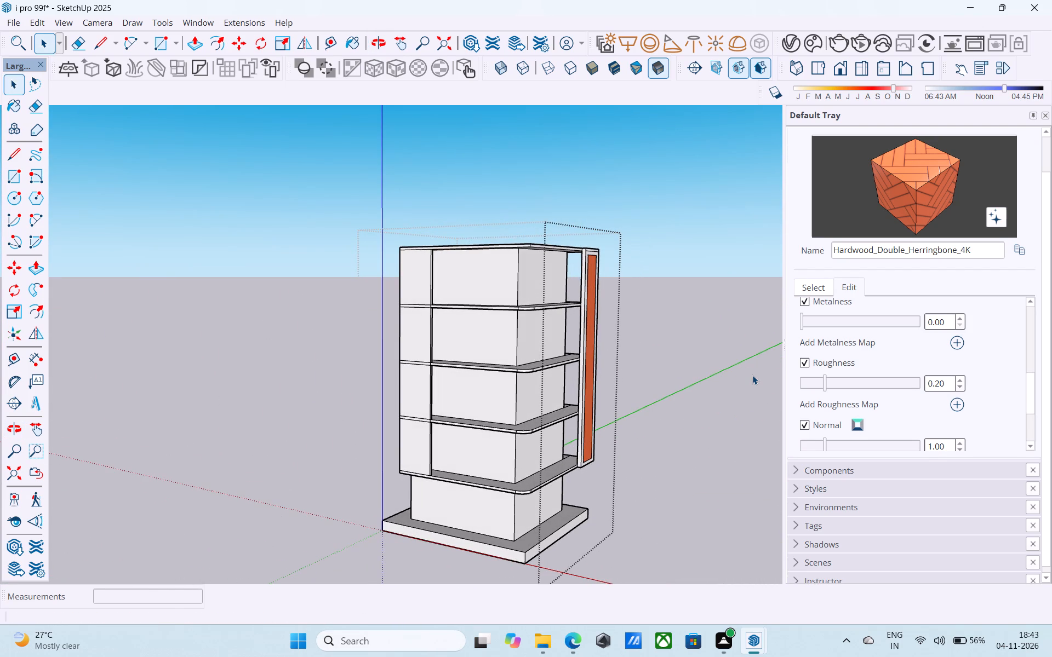
{"action": "middle_click_drag", "start_coordinate": [717, 406], "coordinate": [933, 377]}
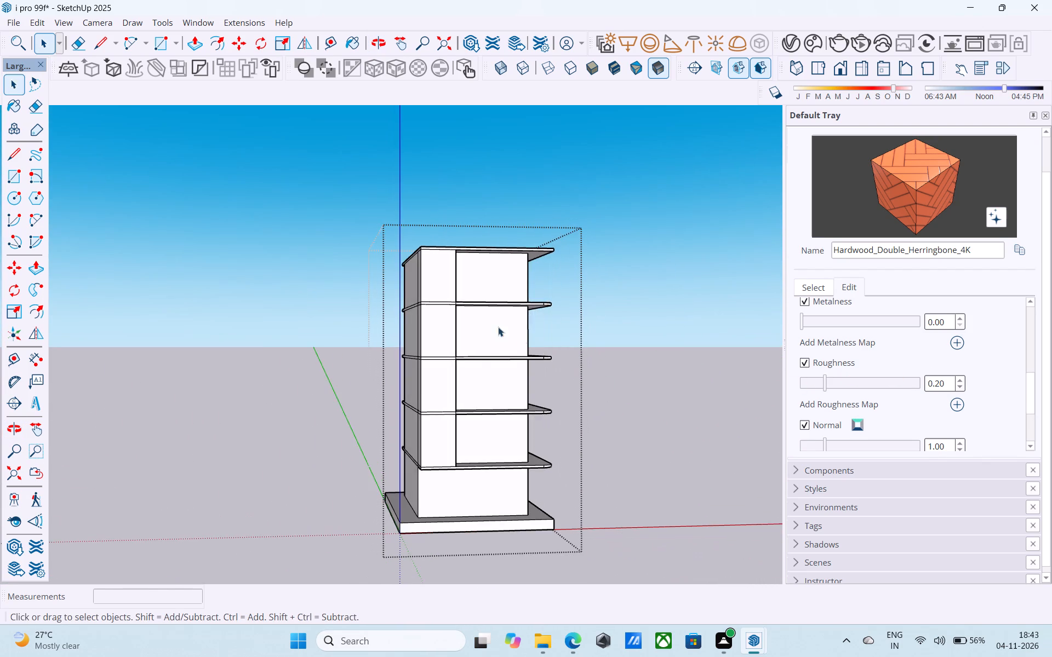
Erase the slab edge lines crossing the corner wall's outer side face at the three intermediate slabs.
{"action": "scroll", "coordinate": [487, 317], "scroll_direction": "up", "scroll_amount": 4}
{"action": "middle_click_drag", "start_coordinate": [451, 319], "coordinate": [115, 306]}
{"action": "key", "text": "e"}
{"action": "scroll", "coordinate": [204, 284], "scroll_direction": "up", "scroll_amount": 5}
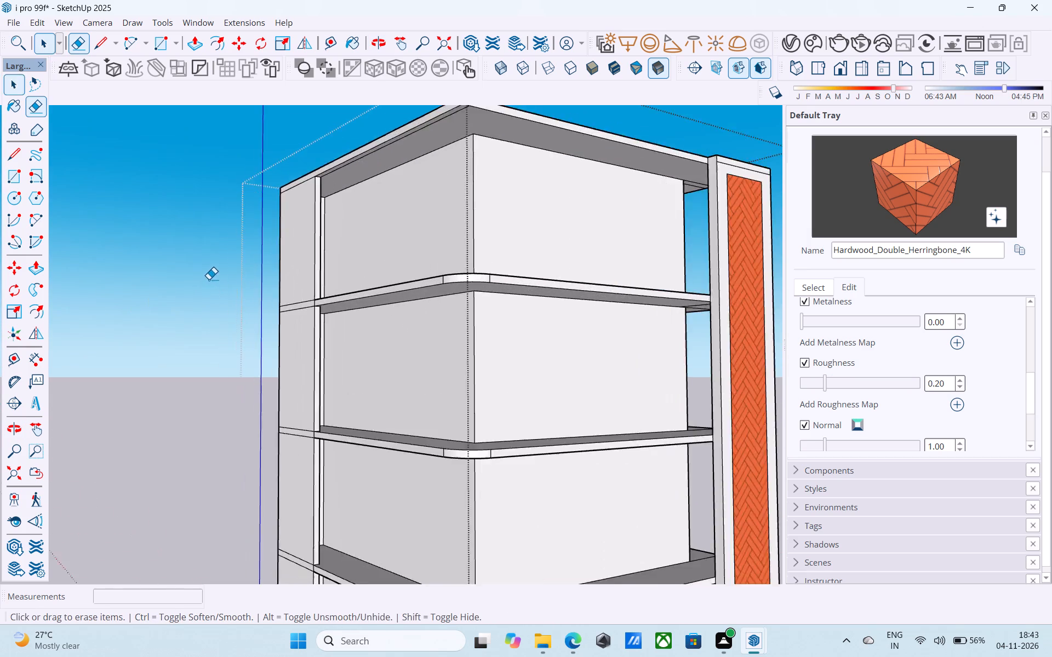
{"action": "scroll", "coordinate": [209, 279], "scroll_direction": "up", "scroll_amount": 6}
{"action": "left_click_drag", "start_coordinate": [310, 294], "coordinate": [321, 321]}
{"action": "scroll", "coordinate": [322, 326], "scroll_direction": "down", "scroll_amount": 1}
{"action": "middle_click_drag", "start_coordinate": [320, 325], "coordinate": [263, 345]}
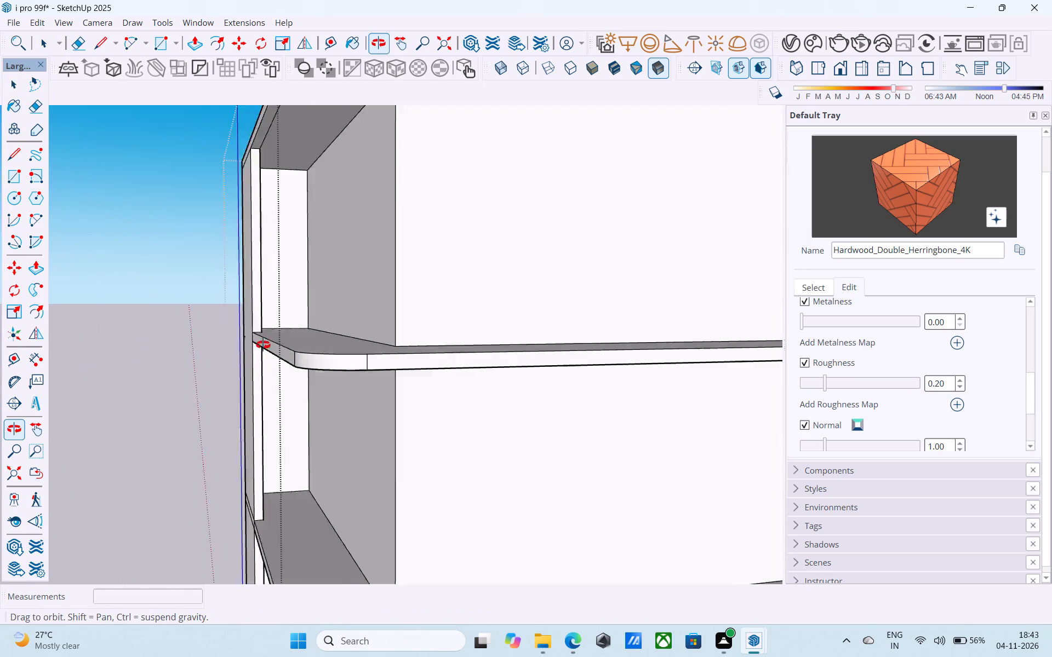
{"action": "middle_click_drag", "start_coordinate": [263, 345], "coordinate": [322, 318]}
{"action": "scroll", "coordinate": [306, 315], "scroll_direction": "up", "scroll_amount": 6}
{"action": "left_click", "coordinate": [295, 309]}
{"action": "scroll", "coordinate": [297, 317], "scroll_direction": "down", "scroll_amount": 5}
{"action": "middle_click_drag", "start_coordinate": [313, 366], "coordinate": [382, 186]}
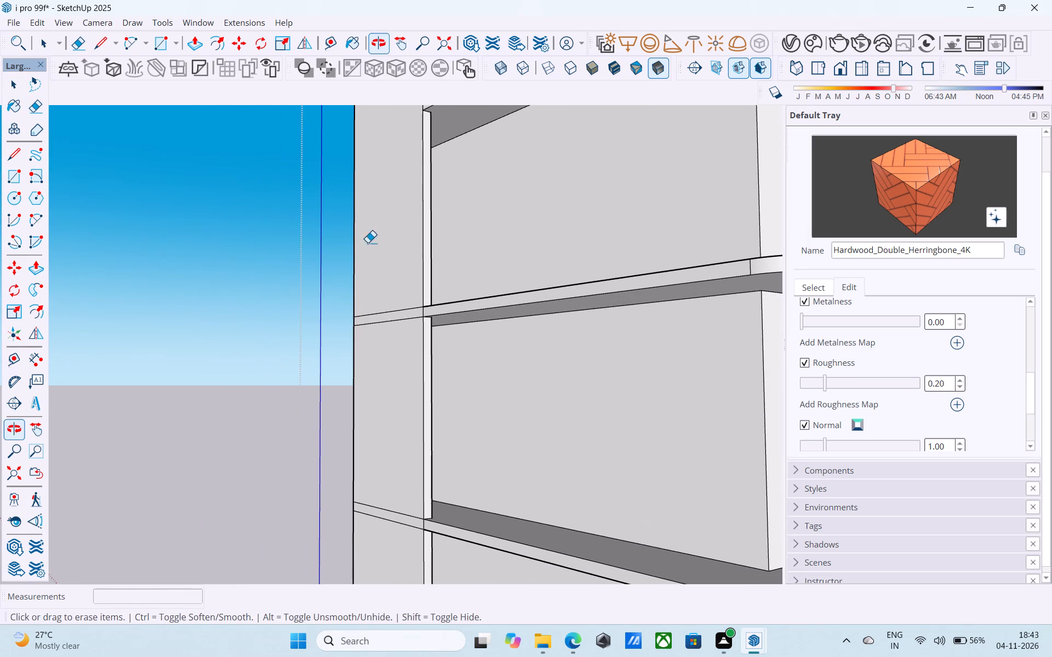
{"action": "left_click_drag", "start_coordinate": [381, 317], "coordinate": [395, 359]}
{"action": "middle_click_drag", "start_coordinate": [377, 378], "coordinate": [406, 244], "text": "shift"}
{"action": "left_click_drag", "start_coordinate": [409, 361], "coordinate": [424, 397]}
{"action": "middle_click_drag", "start_coordinate": [418, 419], "coordinate": [386, 230]}
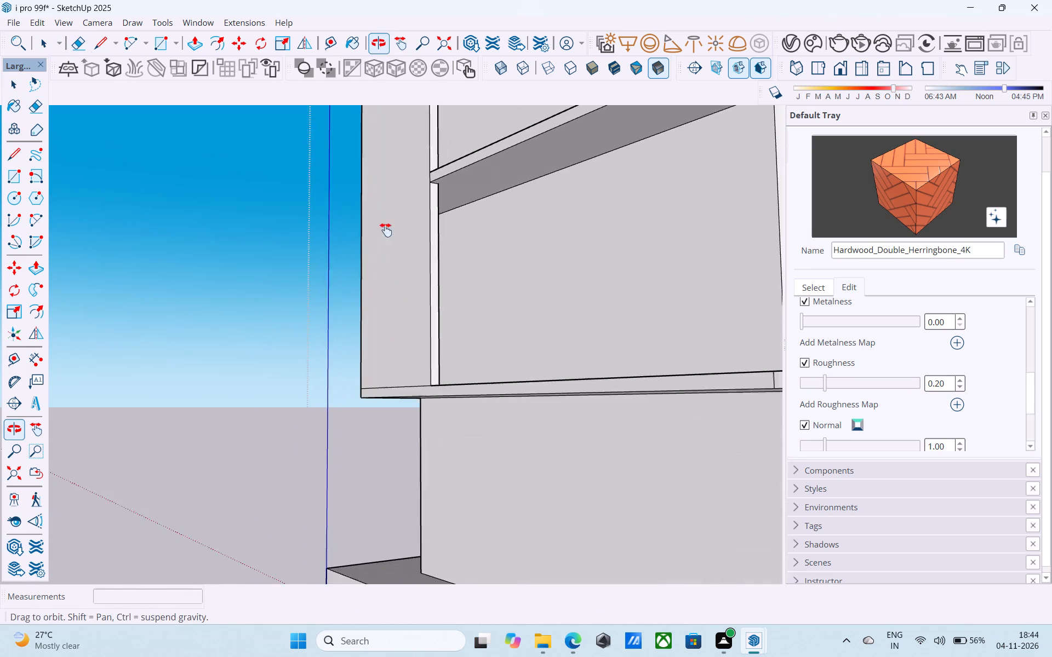
{"action": "middle_click_drag", "start_coordinate": [386, 230], "coordinate": [386, 232]}
Erase the roof slab's edge line across the top of the corner wall's outer side face.
{"action": "scroll", "coordinate": [391, 286], "scroll_direction": "down", "scroll_amount": 12}
{"action": "middle_click_drag", "start_coordinate": [390, 301], "coordinate": [759, 537]}
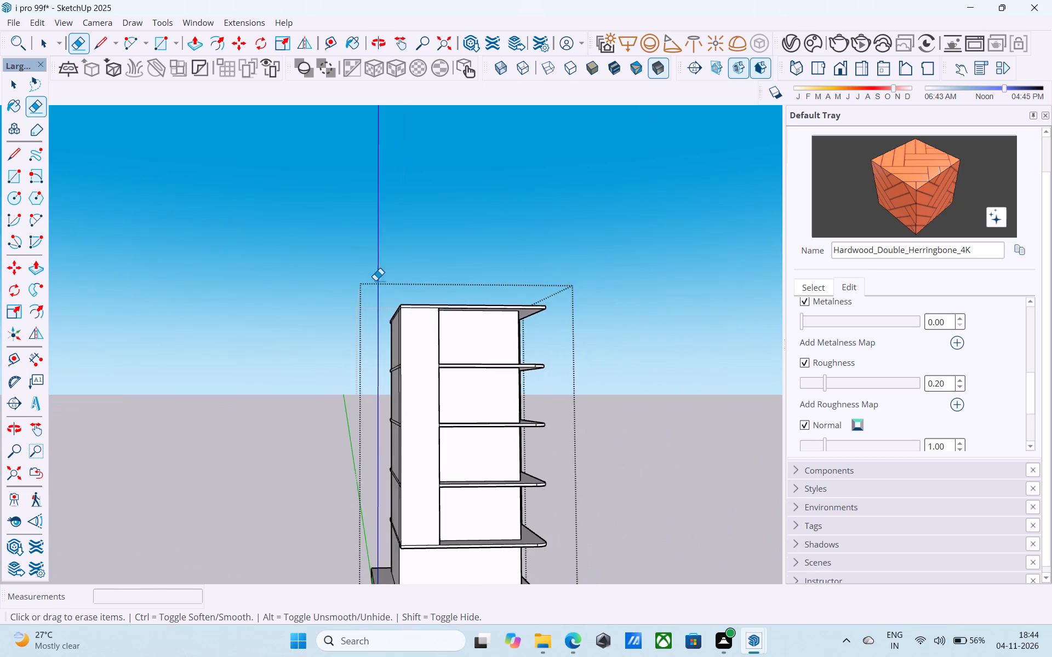
{"action": "scroll", "coordinate": [373, 272], "scroll_direction": "up", "scroll_amount": 13}
{"action": "left_click", "coordinate": [426, 322]}
{"action": "left_click_drag", "start_coordinate": [425, 319], "coordinate": [424, 325]}
{"action": "middle_click_drag", "start_coordinate": [415, 332], "coordinate": [477, 291], "text": "shift"}
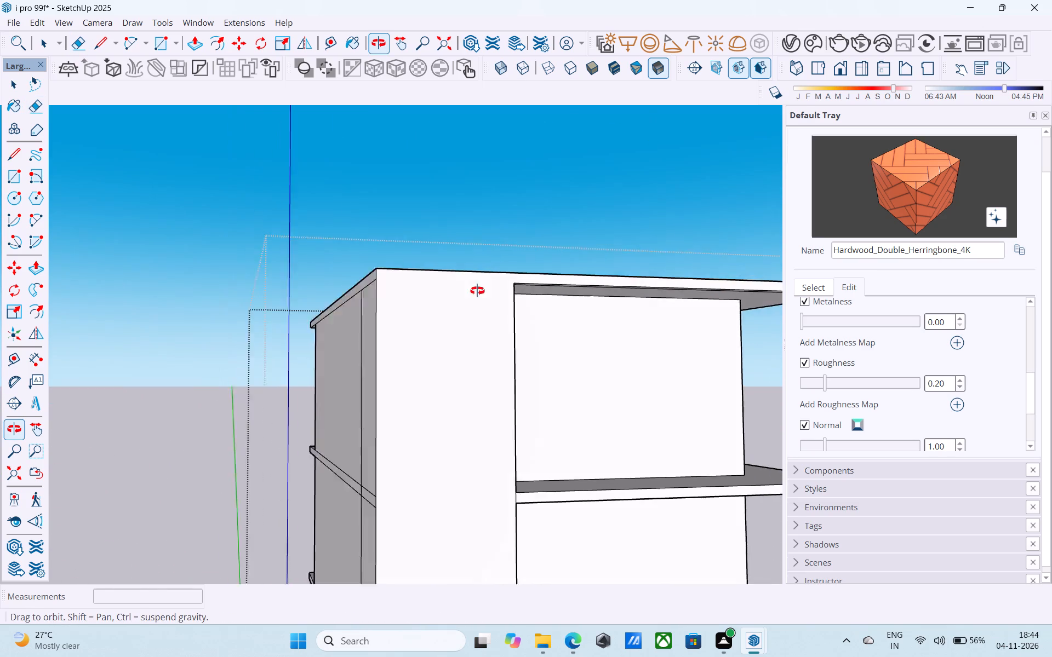
{"action": "middle_click_drag", "start_coordinate": [477, 291], "coordinate": [395, 323], "text": "shift"}
Offset the outline of the corner wall's tall outer side face inward by 1'.
{"action": "scroll", "coordinate": [387, 322], "scroll_direction": "down", "scroll_amount": 4}
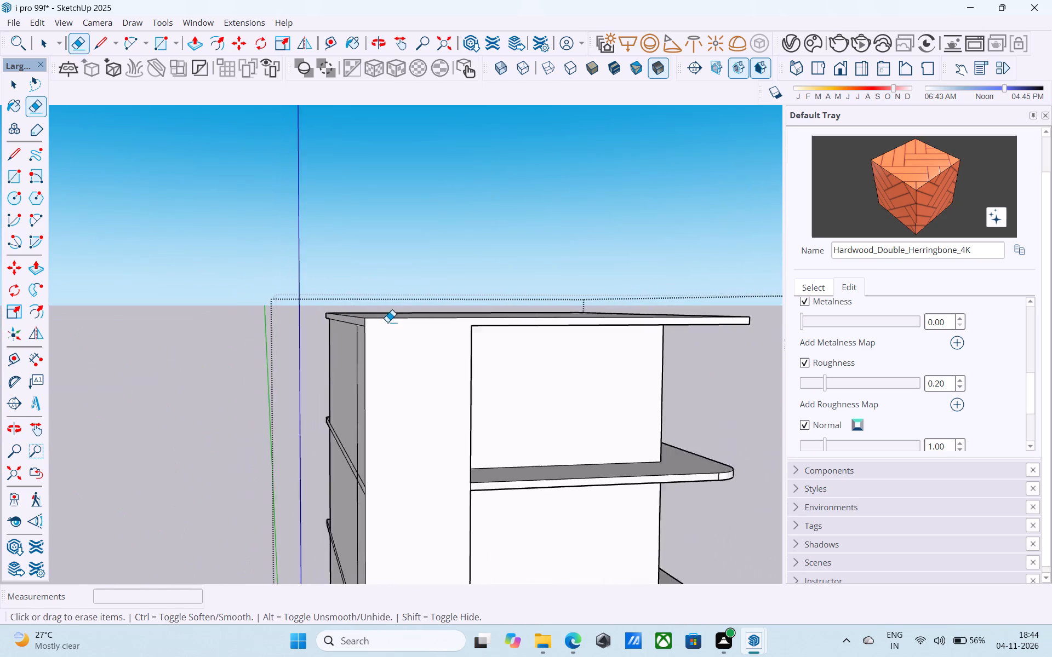
{"action": "scroll", "coordinate": [387, 322], "scroll_direction": "down", "scroll_amount": 3}
{"action": "middle_click_drag", "start_coordinate": [392, 326], "coordinate": [167, 154], "text": "shift"}
{"action": "middle_click_drag", "start_coordinate": [308, 355], "coordinate": [414, 377], "text": "shift"}
{"action": "key", "text": "space"}
{"action": "left_click", "coordinate": [415, 379]}
{"action": "scroll", "coordinate": [414, 379], "scroll_direction": "up", "scroll_amount": 5}
{"action": "key", "text": "f"}
{"action": "left_click", "coordinate": [414, 379]}
{"action": "scroll", "coordinate": [414, 379], "scroll_direction": "down", "scroll_amount": 6}
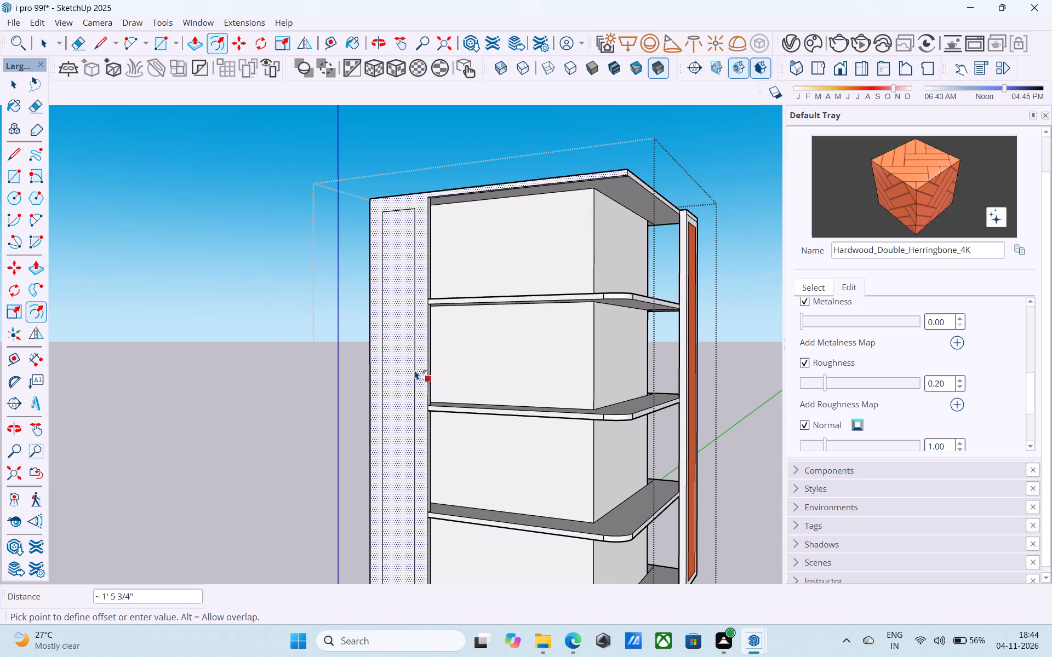
{"action": "type", "text": "9\""}
{"action": "key", "text": "Return"}
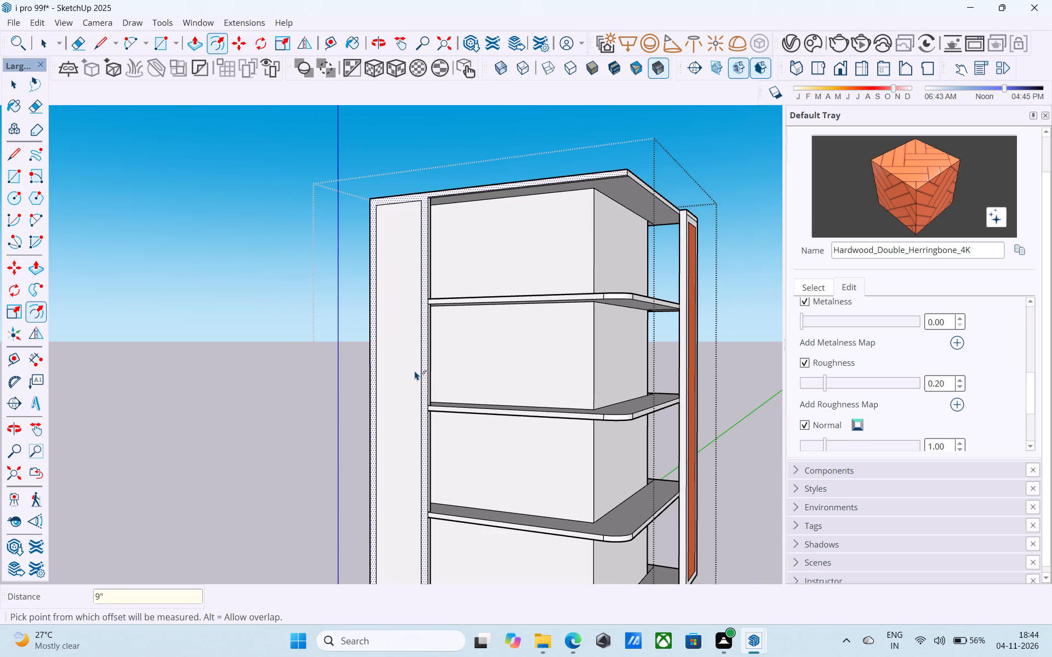
{"action": "type", "text": "1'"}
{"action": "key", "text": "Return"}
{"action": "key", "text": "space"}
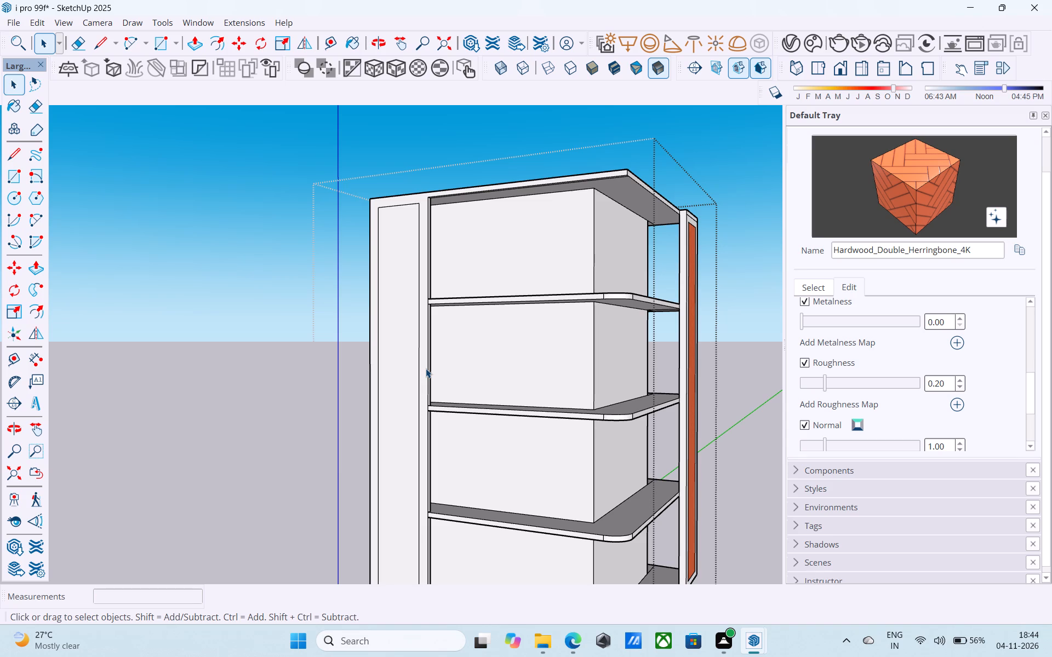
Offset the outline of the corner wall's inner side panel inward by 6".
{"action": "scroll", "coordinate": [427, 368], "scroll_direction": "down", "scroll_amount": 6}
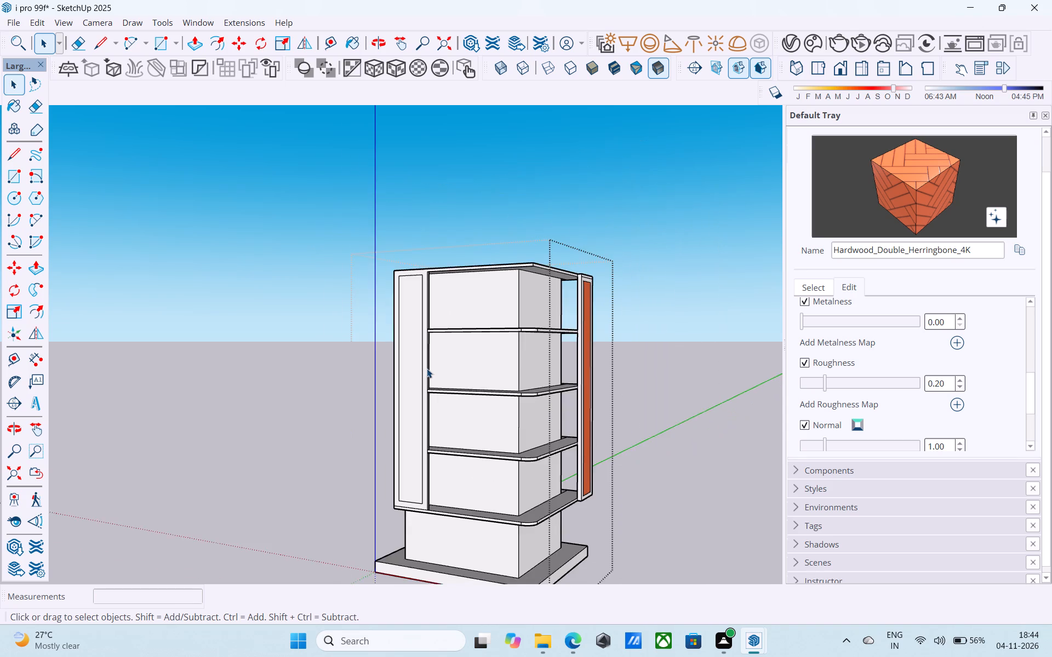
{"action": "middle_click_drag", "start_coordinate": [427, 368], "coordinate": [469, 394]}
{"action": "scroll", "coordinate": [446, 367], "scroll_direction": "up", "scroll_amount": 5}
{"action": "left_click", "coordinate": [408, 334]}
{"action": "scroll", "coordinate": [409, 334], "scroll_direction": "up", "scroll_amount": 1}
{"action": "middle_click_drag", "start_coordinate": [409, 334], "coordinate": [441, 333]}
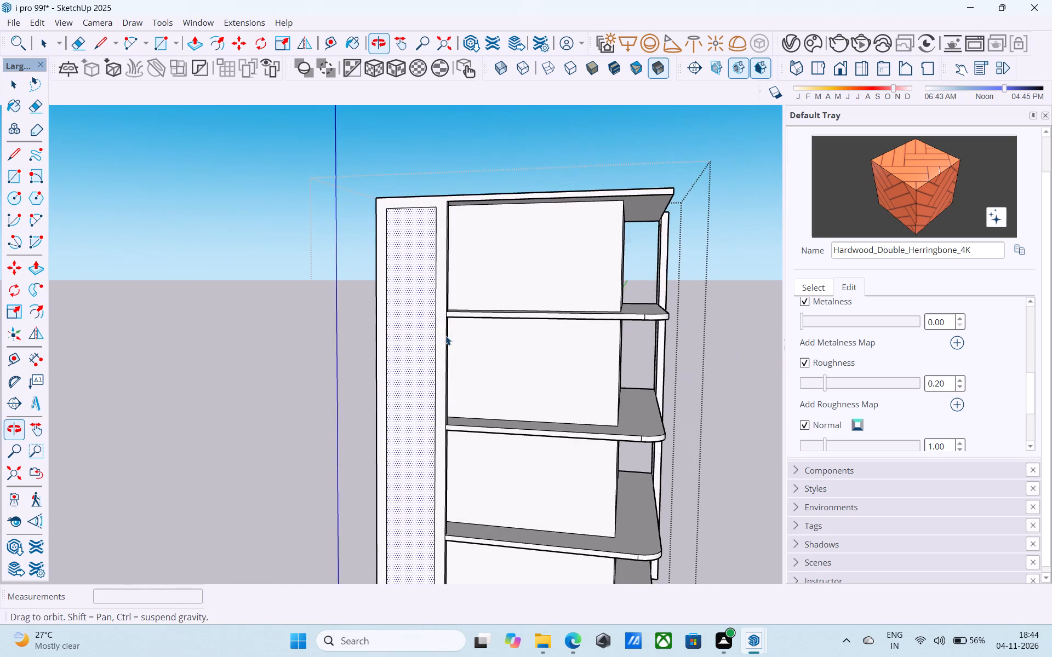
{"action": "key", "text": "f"}
{"action": "left_click", "coordinate": [413, 322]}
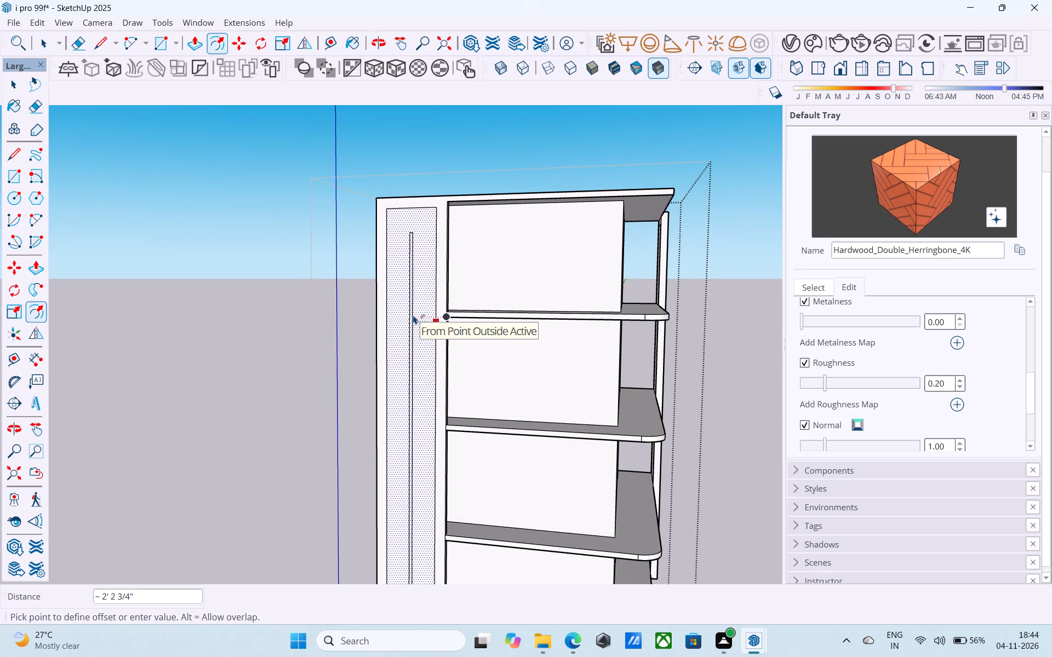
{"action": "type", "text": "3\""}
{"action": "key", "text": "Return"}
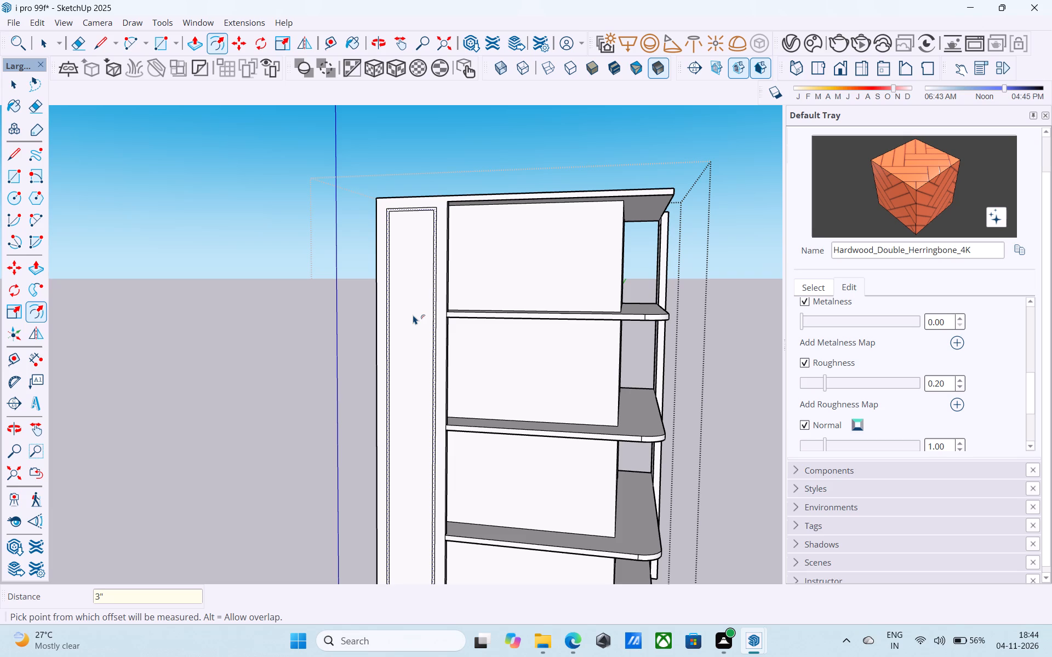
{"action": "type", "text": "6\""}
{"action": "key", "text": "Return"}
{"action": "key", "text": "space"}
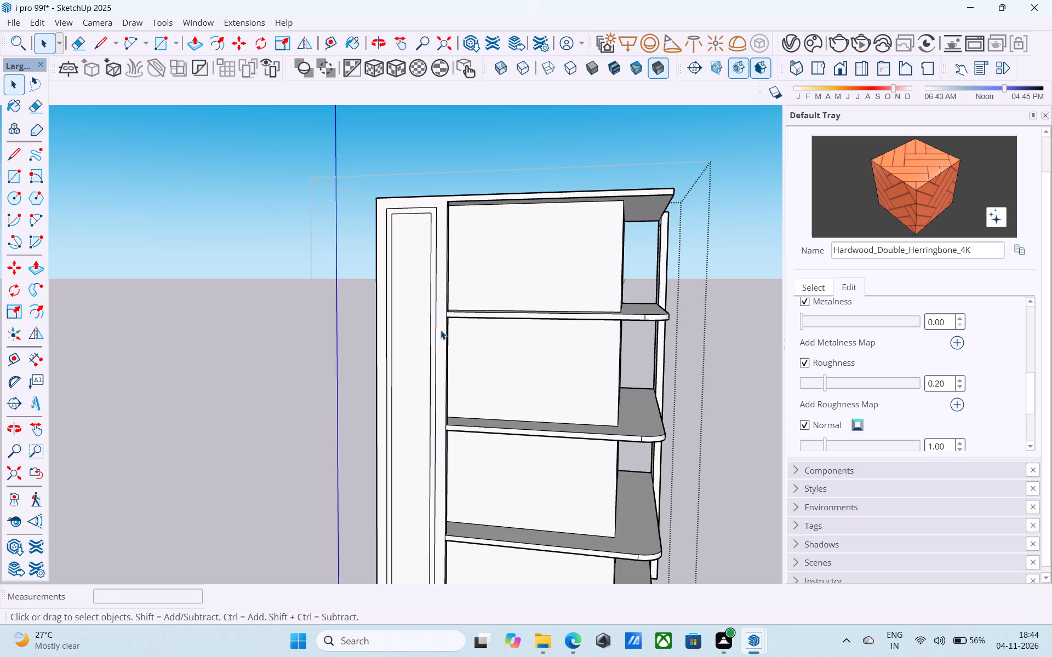
Push/Pull the narrow border band around the corner wall's side panel outward by 6".
{"action": "scroll", "coordinate": [437, 329], "scroll_direction": "up", "scroll_amount": 6}
{"action": "left_click", "coordinate": [430, 324]}
{"action": "scroll", "coordinate": [430, 324], "scroll_direction": "down", "scroll_amount": 6}
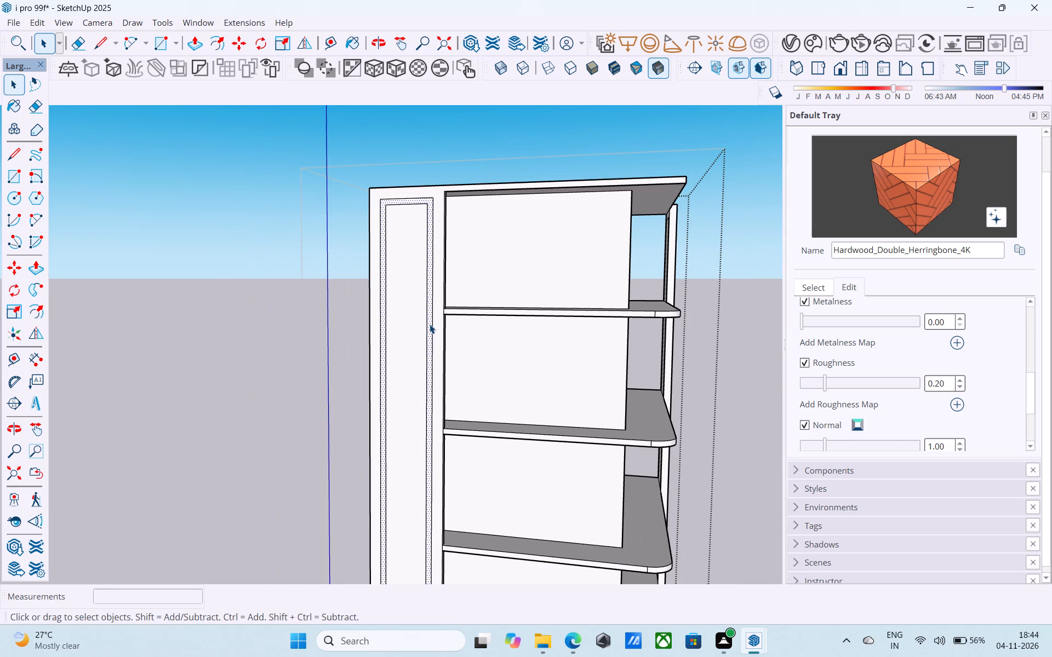
{"action": "key", "text": "p"}
{"action": "left_click", "coordinate": [430, 324]}
{"action": "type", "text": "6\""}
{"action": "key", "text": "Return"}
{"action": "key", "text": "space"}
Erase the slab edge lines crossing the raised frame's two side faces that face the slab fronts, at the top intermediate slab.
{"action": "middle_click_drag", "start_coordinate": [425, 325], "coordinate": [405, 226]}
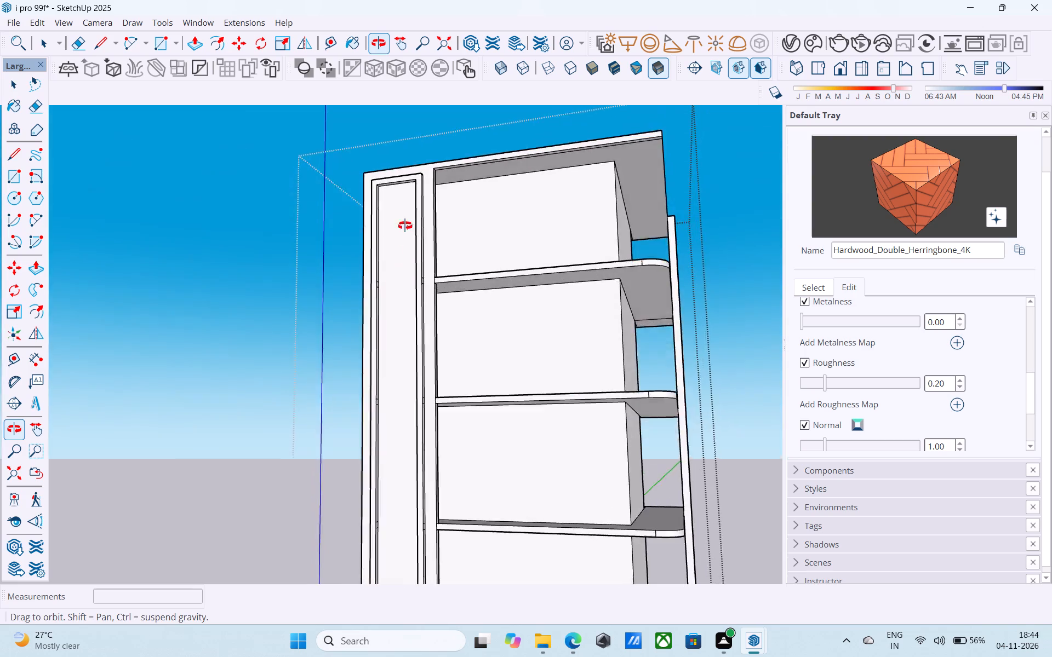
{"action": "middle_click_drag", "start_coordinate": [405, 226], "coordinate": [397, 171]}
{"action": "scroll", "coordinate": [397, 171], "scroll_direction": "up", "scroll_amount": 5}
{"action": "scroll", "coordinate": [399, 170], "scroll_direction": "down", "scroll_amount": 6}
{"action": "middle_click_drag", "start_coordinate": [399, 170], "coordinate": [388, 158], "text": "shift"}
{"action": "scroll", "coordinate": [391, 158], "scroll_direction": "up", "scroll_amount": 10}
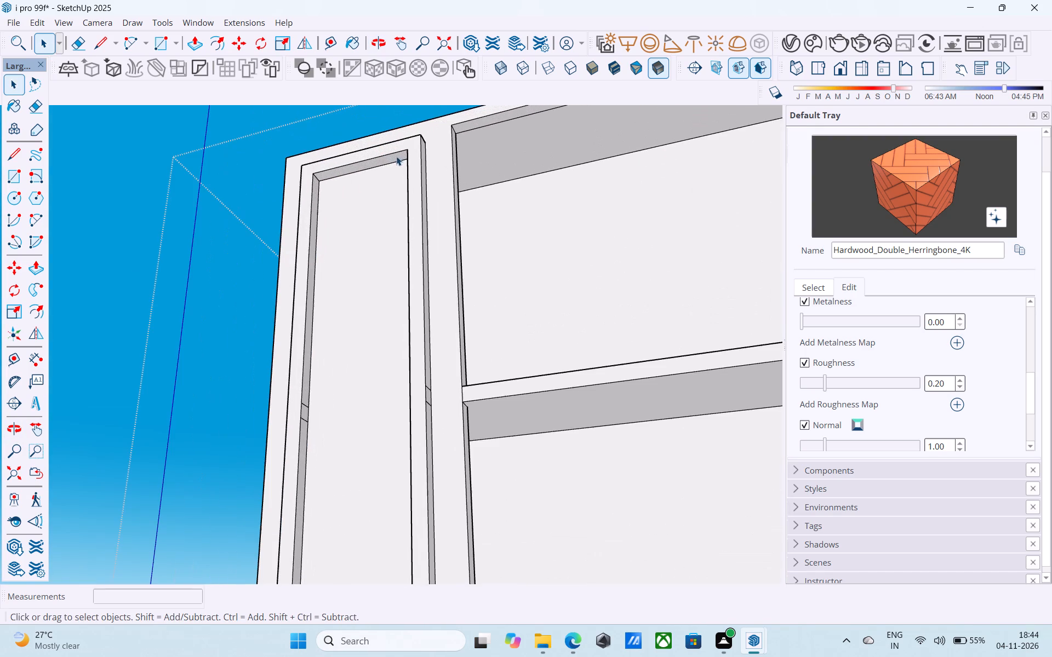
{"action": "left_click", "coordinate": [384, 164]}
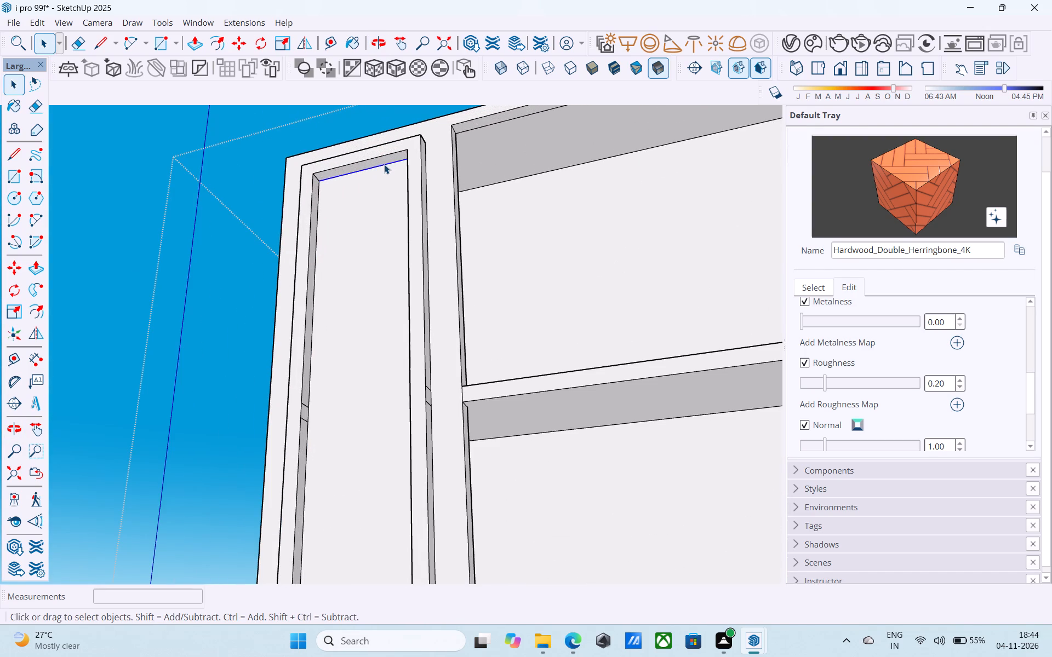
{"action": "middle_click_drag", "start_coordinate": [398, 177], "coordinate": [403, 180]}
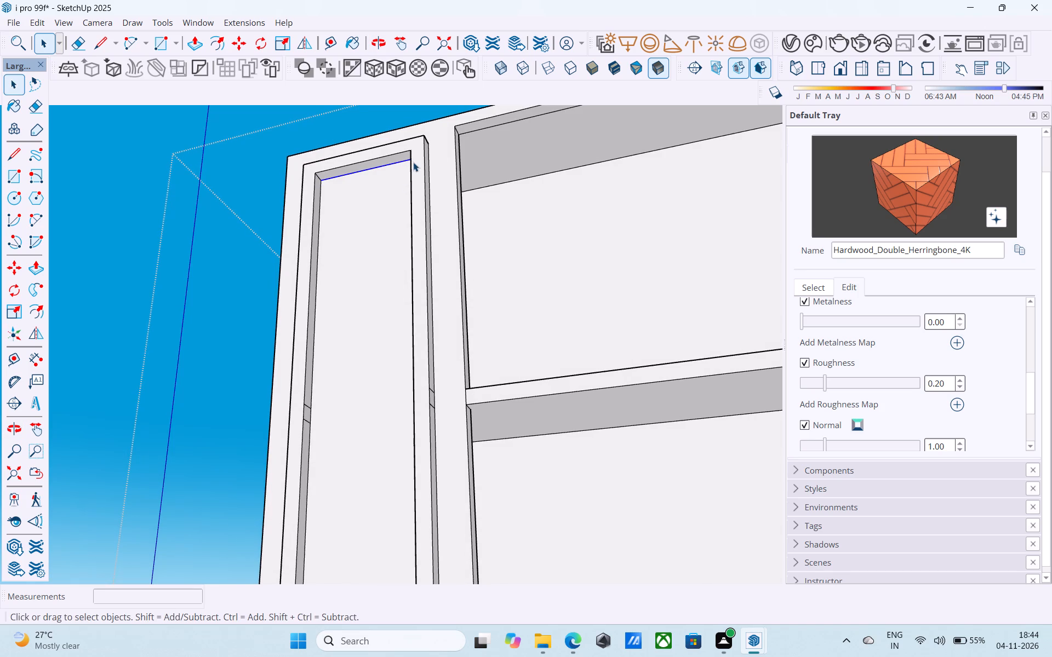
{"action": "scroll", "coordinate": [411, 162], "scroll_direction": "down", "scroll_amount": 3}
{"action": "middle_click_drag", "start_coordinate": [411, 162], "coordinate": [340, 168]}
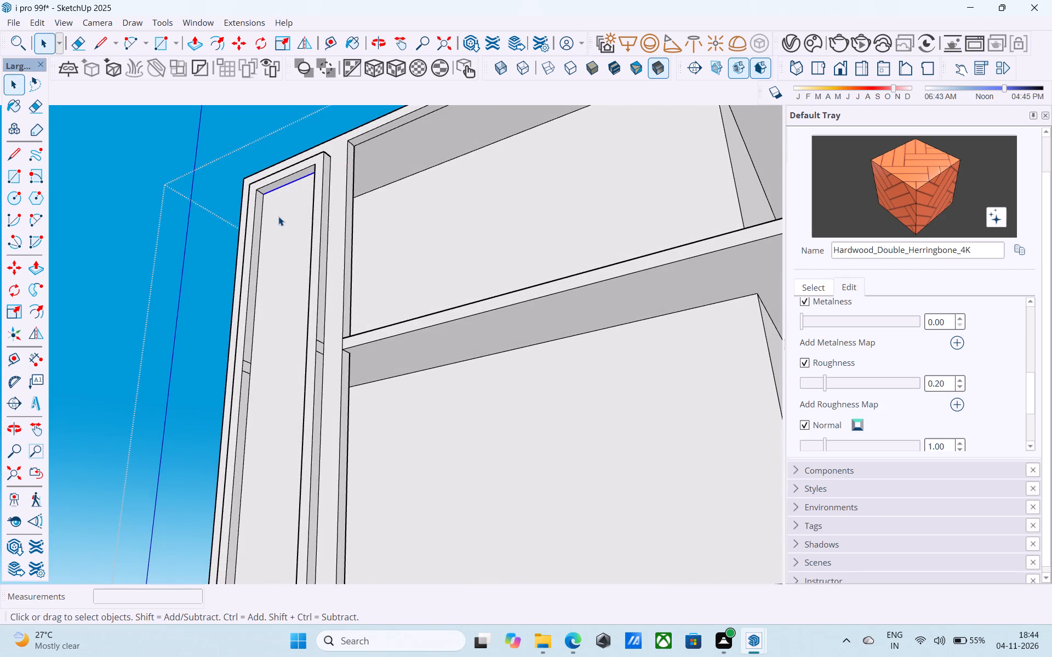
{"action": "scroll", "coordinate": [278, 216], "scroll_direction": "down", "scroll_amount": 3}
{"action": "middle_click_drag", "start_coordinate": [278, 216], "coordinate": [360, 234]}
{"action": "scroll", "coordinate": [320, 315], "scroll_direction": "up", "scroll_amount": 6}
{"action": "key", "text": "e"}
{"action": "scroll", "coordinate": [336, 366], "scroll_direction": "up", "scroll_amount": 3}
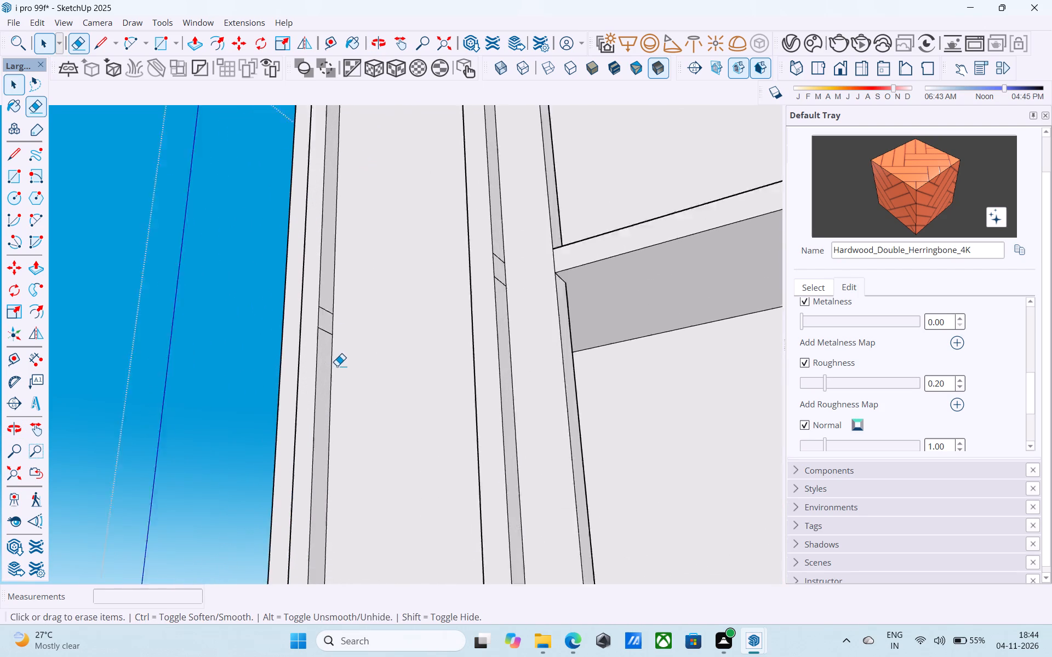
{"action": "scroll", "coordinate": [337, 366], "scroll_direction": "up", "scroll_amount": 7}
{"action": "left_click_drag", "start_coordinate": [312, 318], "coordinate": [311, 307]}
{"action": "left_click_drag", "start_coordinate": [318, 285], "coordinate": [323, 267]}
{"action": "scroll", "coordinate": [324, 264], "scroll_direction": "down", "scroll_amount": 7}
{"action": "middle_click_drag", "start_coordinate": [533, 286], "coordinate": [527, 283]}
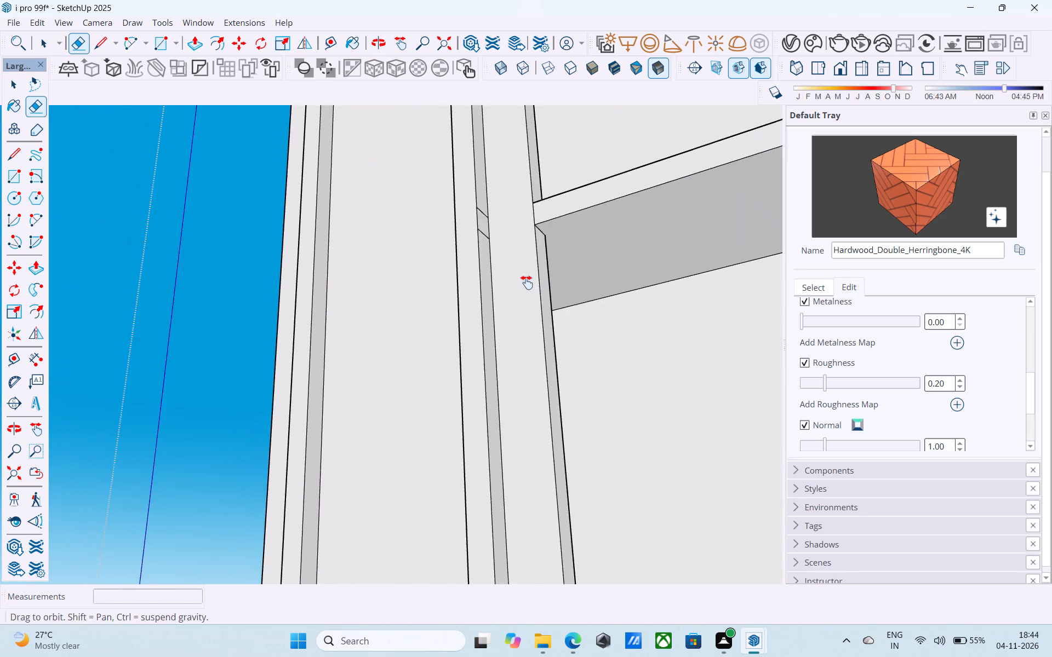
{"action": "middle_click_drag", "start_coordinate": [527, 283], "coordinate": [479, 335]}
{"action": "scroll", "coordinate": [484, 232], "scroll_direction": "up", "scroll_amount": 6}
{"action": "left_click", "coordinate": [456, 203]}
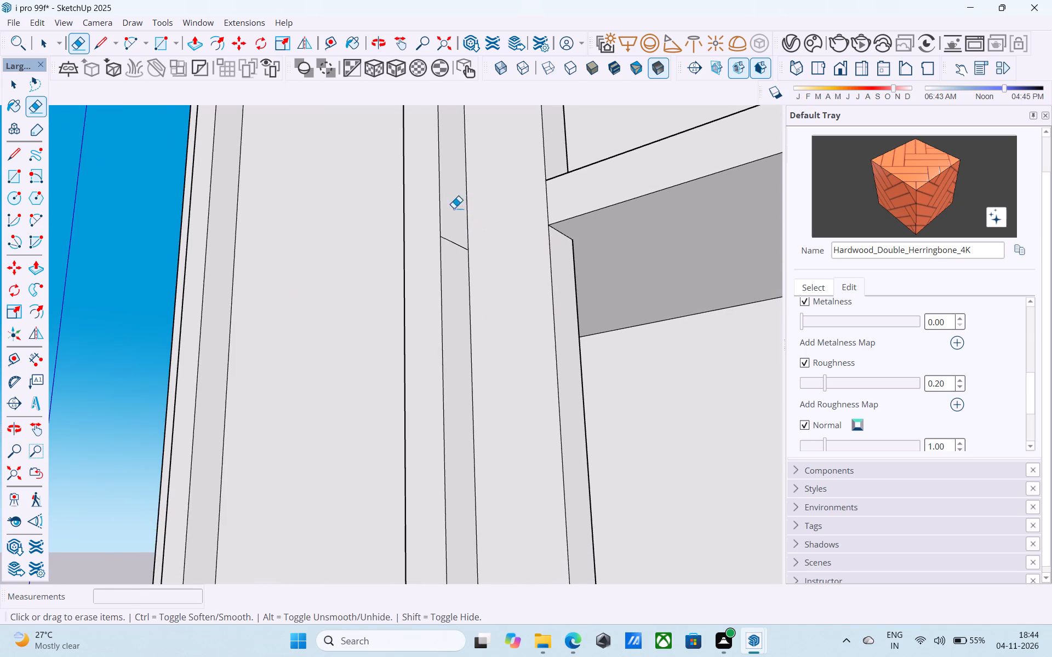
{"action": "left_click", "coordinate": [452, 238]}
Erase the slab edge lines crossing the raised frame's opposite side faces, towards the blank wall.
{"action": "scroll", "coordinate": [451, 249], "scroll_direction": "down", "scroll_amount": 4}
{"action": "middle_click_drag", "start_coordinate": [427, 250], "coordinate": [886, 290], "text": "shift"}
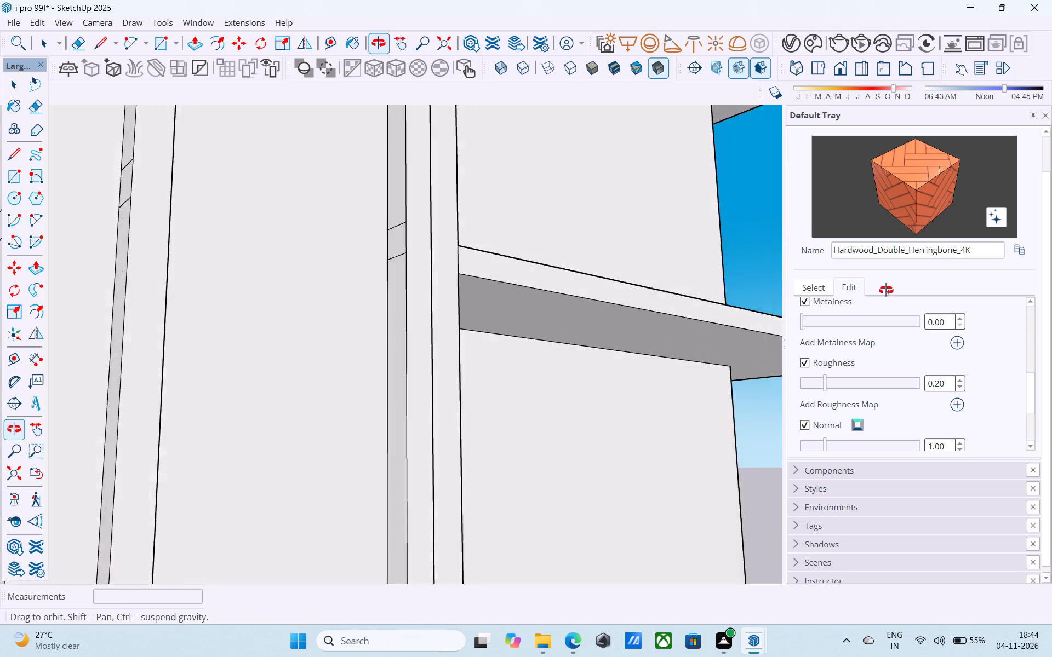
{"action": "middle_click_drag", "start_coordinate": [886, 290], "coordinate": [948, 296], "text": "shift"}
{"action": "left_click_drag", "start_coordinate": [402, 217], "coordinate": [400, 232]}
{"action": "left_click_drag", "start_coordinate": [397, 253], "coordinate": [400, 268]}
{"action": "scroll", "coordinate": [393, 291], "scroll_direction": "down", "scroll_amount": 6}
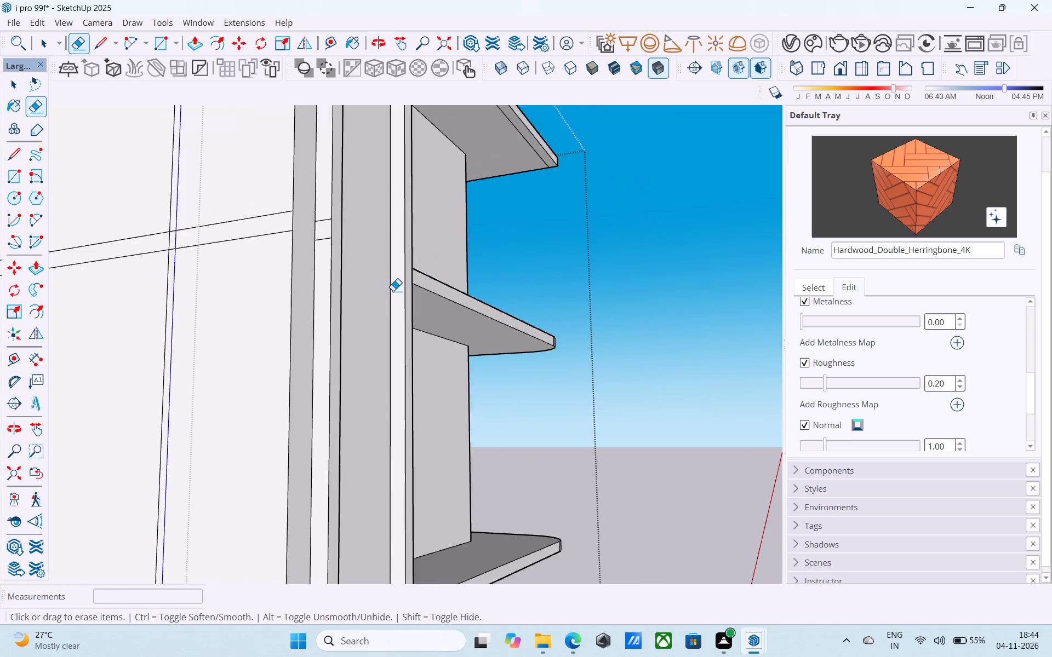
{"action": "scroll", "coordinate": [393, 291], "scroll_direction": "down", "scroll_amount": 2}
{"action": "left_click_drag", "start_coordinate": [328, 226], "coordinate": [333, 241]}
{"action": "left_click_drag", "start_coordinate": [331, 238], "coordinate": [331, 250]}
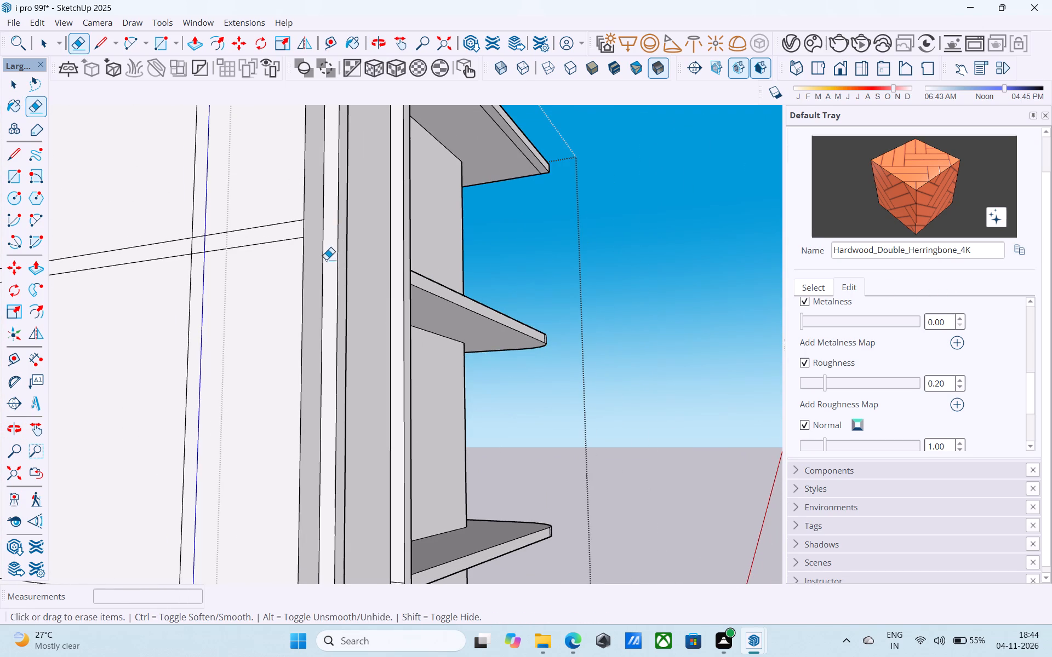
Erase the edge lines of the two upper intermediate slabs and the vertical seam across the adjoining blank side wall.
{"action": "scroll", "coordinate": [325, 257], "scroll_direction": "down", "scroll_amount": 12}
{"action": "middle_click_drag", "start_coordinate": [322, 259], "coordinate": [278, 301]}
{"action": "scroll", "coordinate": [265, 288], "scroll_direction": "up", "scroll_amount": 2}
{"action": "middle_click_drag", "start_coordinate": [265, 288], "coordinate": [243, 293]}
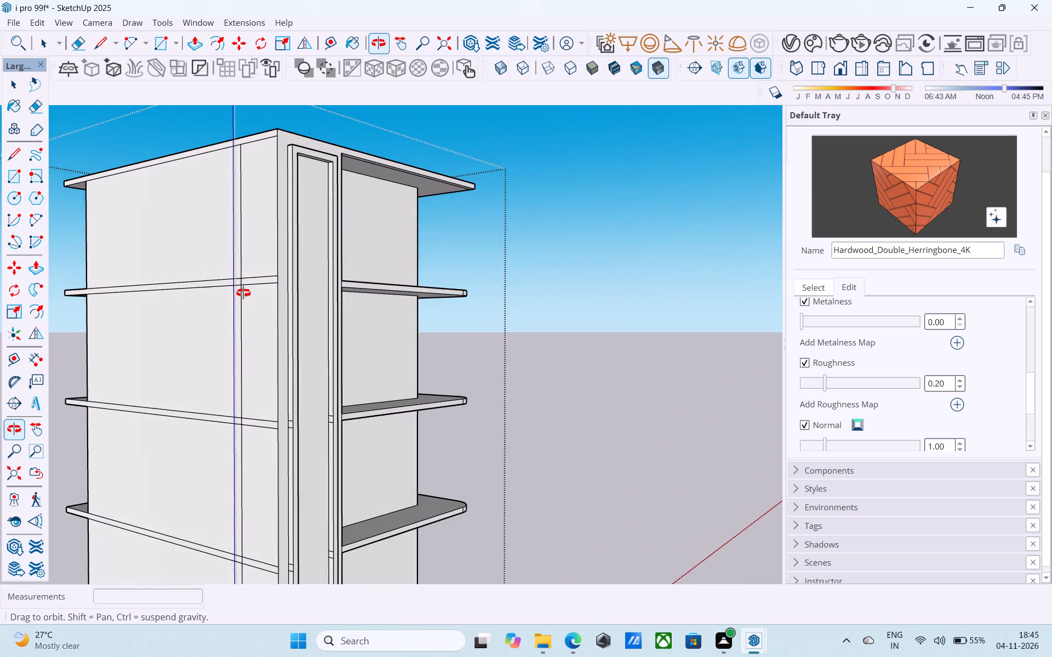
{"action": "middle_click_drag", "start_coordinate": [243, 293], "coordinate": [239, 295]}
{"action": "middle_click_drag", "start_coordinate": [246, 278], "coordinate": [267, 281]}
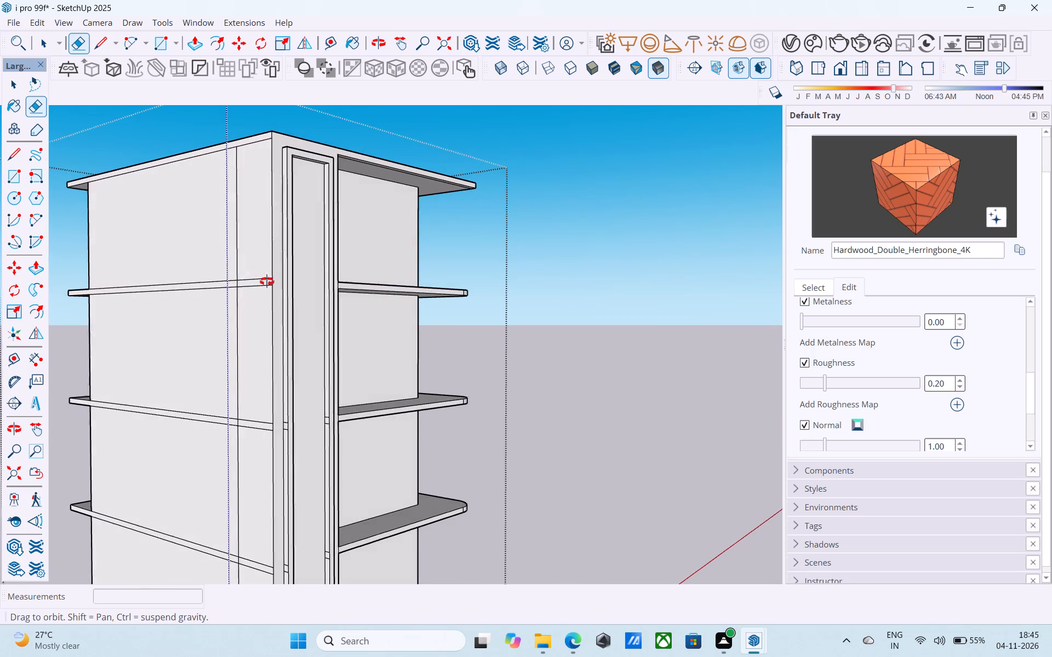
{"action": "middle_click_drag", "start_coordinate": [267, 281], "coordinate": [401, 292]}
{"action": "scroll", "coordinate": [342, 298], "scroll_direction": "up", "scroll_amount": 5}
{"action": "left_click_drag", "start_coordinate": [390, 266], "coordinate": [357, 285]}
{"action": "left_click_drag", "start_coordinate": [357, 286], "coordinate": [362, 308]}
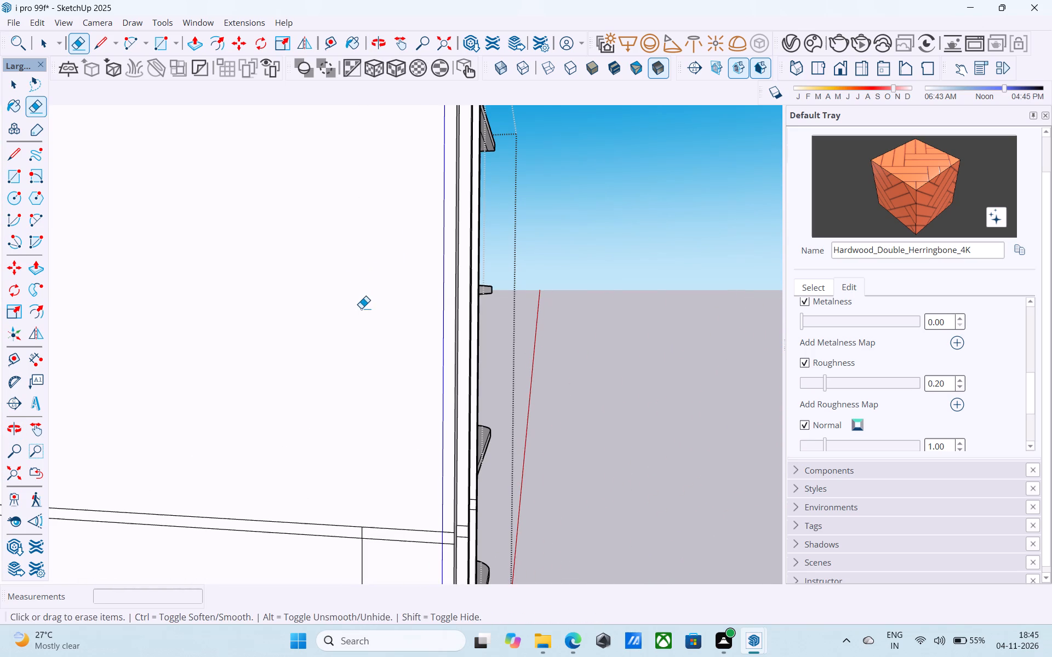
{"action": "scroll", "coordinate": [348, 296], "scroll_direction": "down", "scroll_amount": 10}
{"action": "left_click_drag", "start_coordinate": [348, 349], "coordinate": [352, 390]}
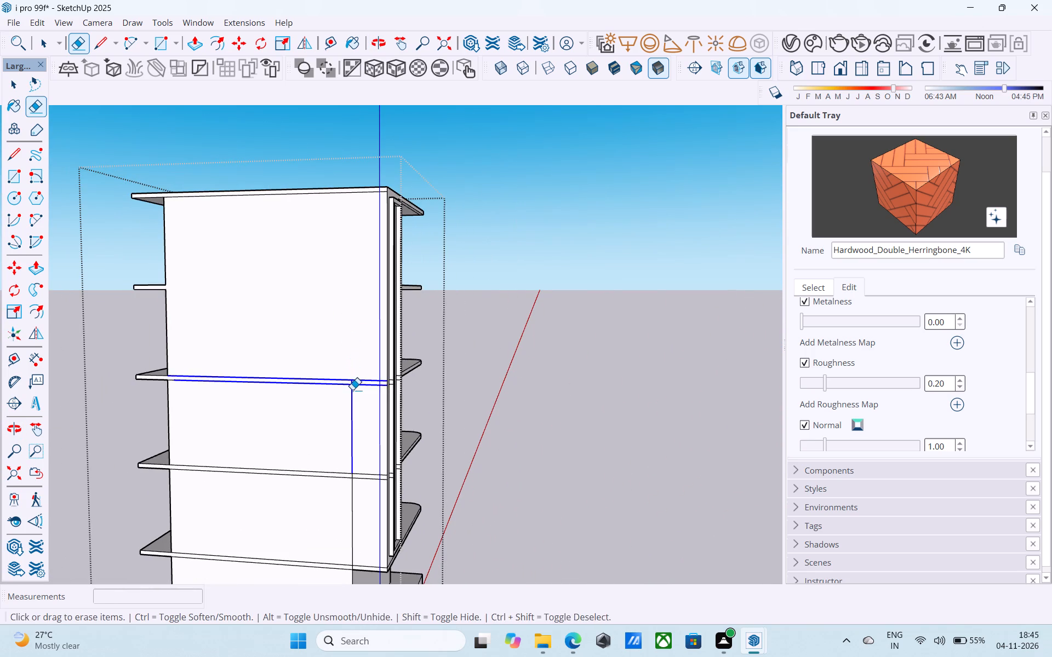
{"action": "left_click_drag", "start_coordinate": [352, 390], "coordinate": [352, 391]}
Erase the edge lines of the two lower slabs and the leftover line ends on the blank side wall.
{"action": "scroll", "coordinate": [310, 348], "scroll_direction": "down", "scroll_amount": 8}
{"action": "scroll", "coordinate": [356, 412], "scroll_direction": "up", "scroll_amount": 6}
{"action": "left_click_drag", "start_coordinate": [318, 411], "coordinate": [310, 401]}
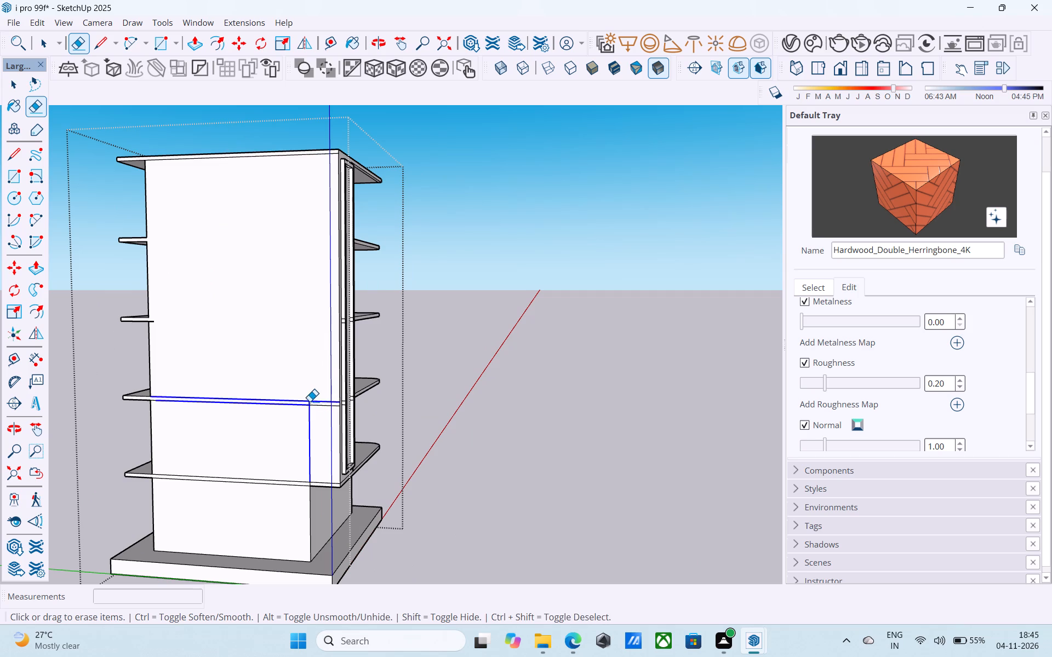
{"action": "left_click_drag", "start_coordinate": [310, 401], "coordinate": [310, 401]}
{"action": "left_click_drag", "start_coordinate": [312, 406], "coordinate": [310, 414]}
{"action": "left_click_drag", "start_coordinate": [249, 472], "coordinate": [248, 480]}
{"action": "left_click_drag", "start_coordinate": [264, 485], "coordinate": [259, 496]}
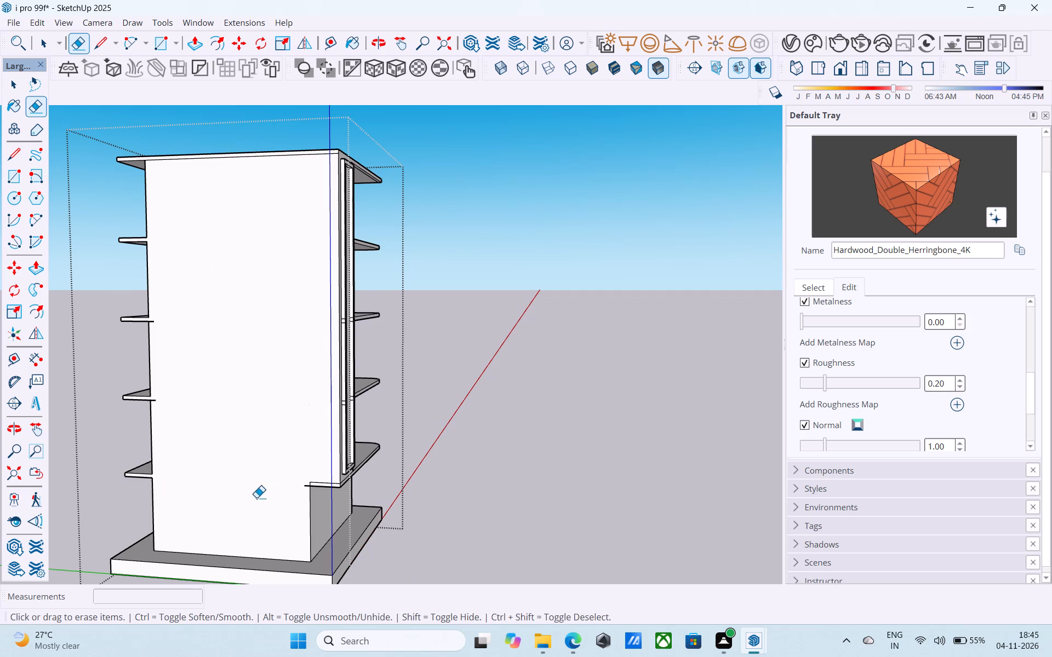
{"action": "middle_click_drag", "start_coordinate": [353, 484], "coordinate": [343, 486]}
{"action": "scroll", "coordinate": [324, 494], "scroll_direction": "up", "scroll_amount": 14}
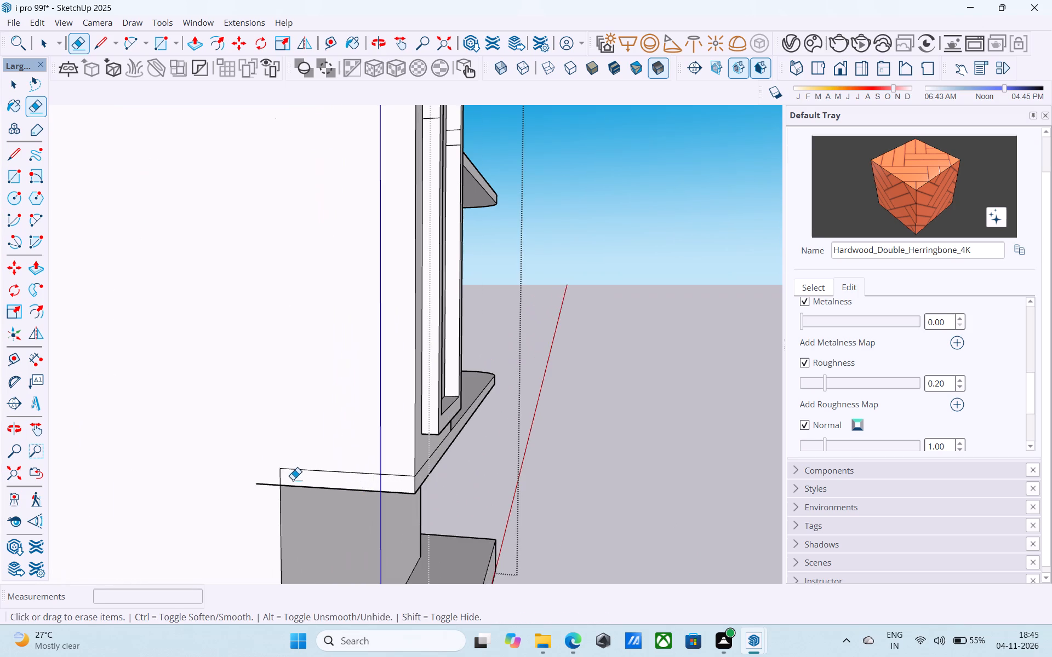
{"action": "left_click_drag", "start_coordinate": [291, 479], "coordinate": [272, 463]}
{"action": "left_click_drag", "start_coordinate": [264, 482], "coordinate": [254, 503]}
Examine the lower storeys around the corner wall and the herringbone fin side for damage from the erased edges.
{"action": "scroll", "coordinate": [261, 491], "scroll_direction": "up", "scroll_amount": 1}
{"action": "scroll", "coordinate": [403, 393], "scroll_direction": "down", "scroll_amount": 3}
{"action": "middle_click_drag", "start_coordinate": [384, 384], "coordinate": [0, 472]}
{"action": "scroll", "coordinate": [428, 335], "scroll_direction": "down", "scroll_amount": 5}
{"action": "middle_click_drag", "start_coordinate": [459, 318], "coordinate": [361, 316]}
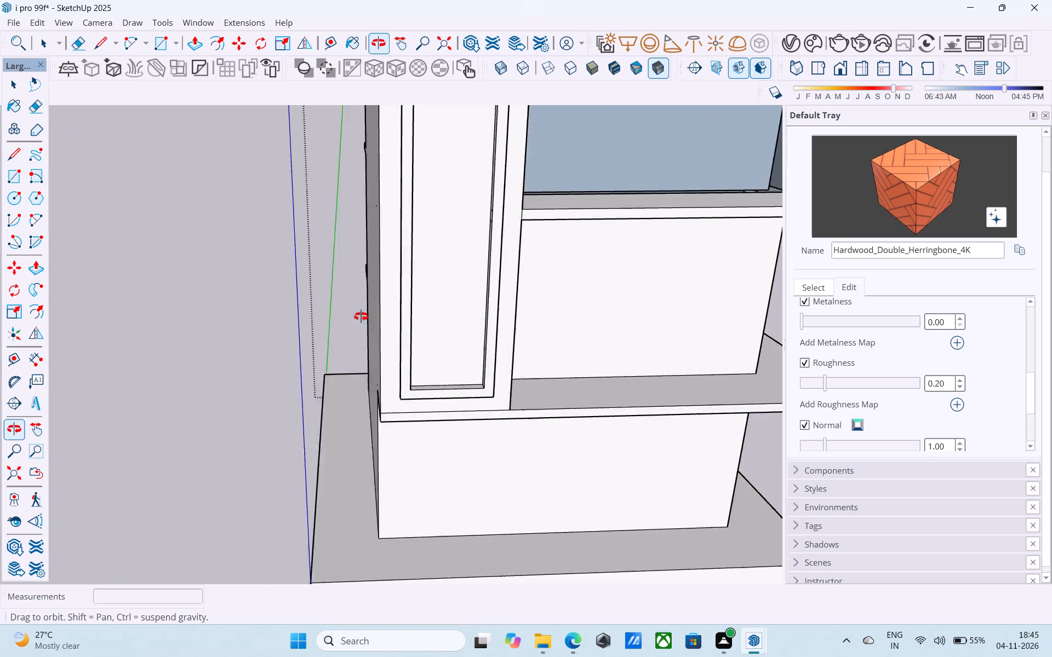
{"action": "middle_click_drag", "start_coordinate": [361, 316], "coordinate": [258, 298]}
{"action": "scroll", "coordinate": [288, 327], "scroll_direction": "down", "scroll_amount": 7}
{"action": "middle_click_drag", "start_coordinate": [313, 347], "coordinate": [155, 341]}
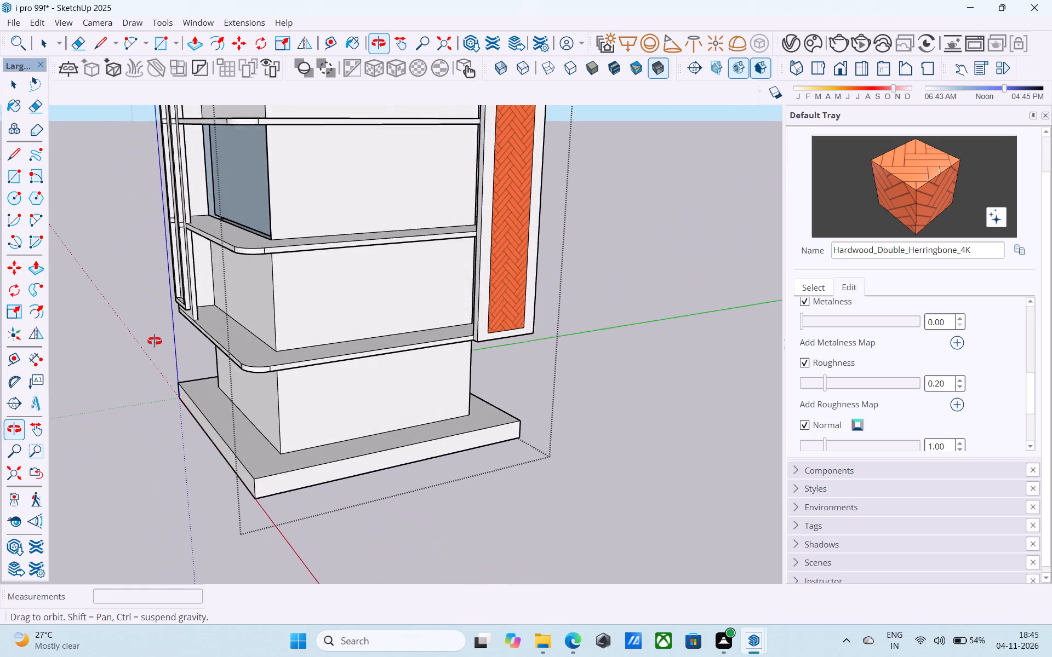
{"action": "middle_click_drag", "start_coordinate": [155, 341], "coordinate": [151, 337]}
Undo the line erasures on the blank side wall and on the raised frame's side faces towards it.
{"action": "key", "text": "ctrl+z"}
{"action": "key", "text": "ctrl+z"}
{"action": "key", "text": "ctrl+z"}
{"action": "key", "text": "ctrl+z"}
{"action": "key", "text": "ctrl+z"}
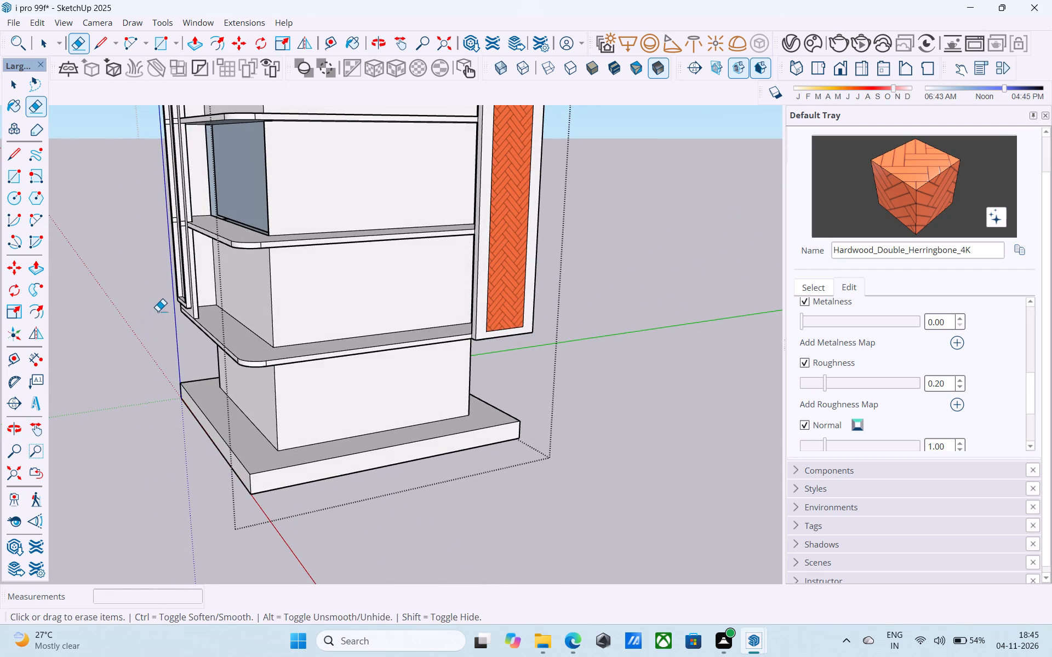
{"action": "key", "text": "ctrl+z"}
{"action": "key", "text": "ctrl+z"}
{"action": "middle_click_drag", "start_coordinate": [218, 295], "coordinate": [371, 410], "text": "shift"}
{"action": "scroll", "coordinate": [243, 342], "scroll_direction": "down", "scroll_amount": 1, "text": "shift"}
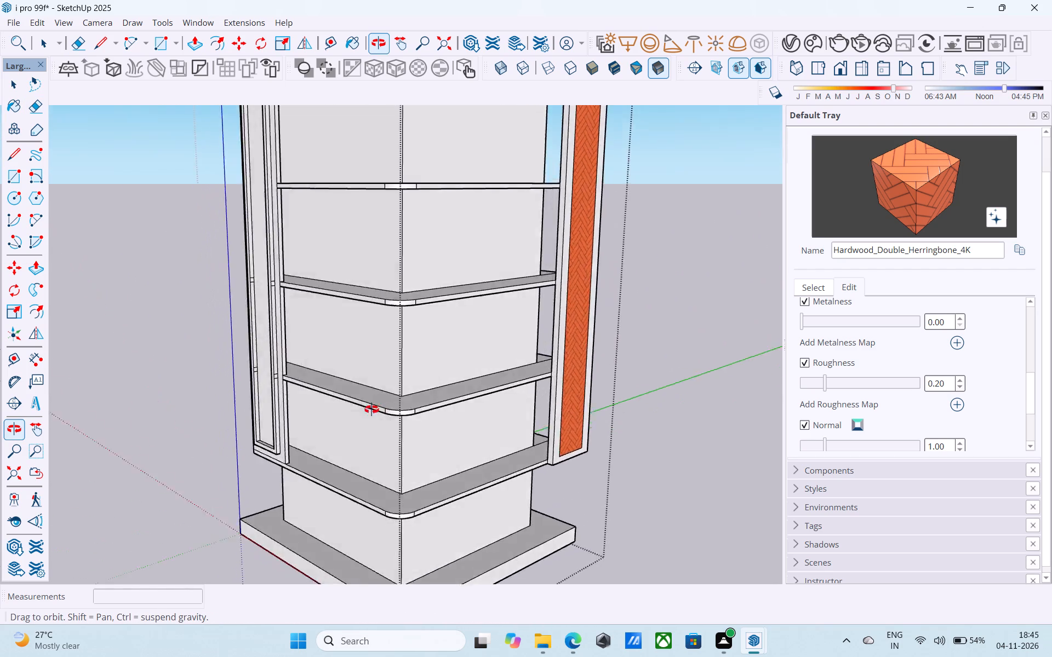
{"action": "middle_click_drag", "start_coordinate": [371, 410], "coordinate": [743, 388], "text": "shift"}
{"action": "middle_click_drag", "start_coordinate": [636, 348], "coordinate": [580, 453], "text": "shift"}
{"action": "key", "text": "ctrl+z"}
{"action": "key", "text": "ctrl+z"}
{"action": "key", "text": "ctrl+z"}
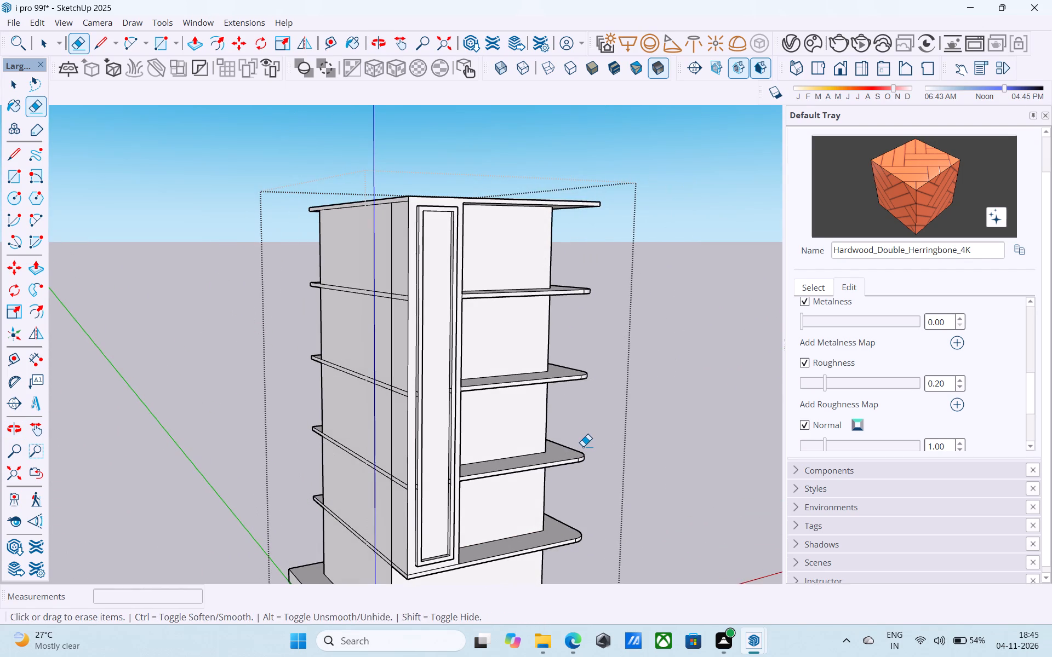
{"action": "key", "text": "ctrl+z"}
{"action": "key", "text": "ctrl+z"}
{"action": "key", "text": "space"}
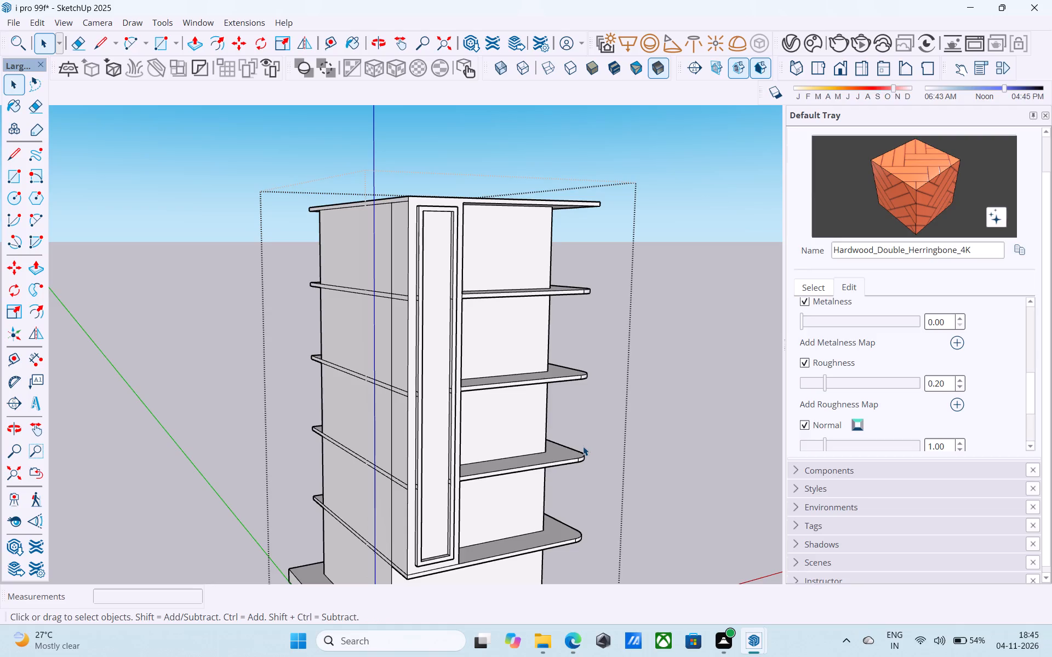
Try to erase the vertical seam line on the blank side wall beside the corner wall, near the top intermediate slab.
{"action": "scroll", "coordinate": [585, 446], "scroll_direction": "down", "scroll_amount": 2}
{"action": "middle_click_drag", "start_coordinate": [588, 446], "coordinate": [771, 529]}
{"action": "scroll", "coordinate": [573, 434], "scroll_direction": "up", "scroll_amount": 6}
{"action": "middle_click_drag", "start_coordinate": [536, 422], "coordinate": [462, 483]}
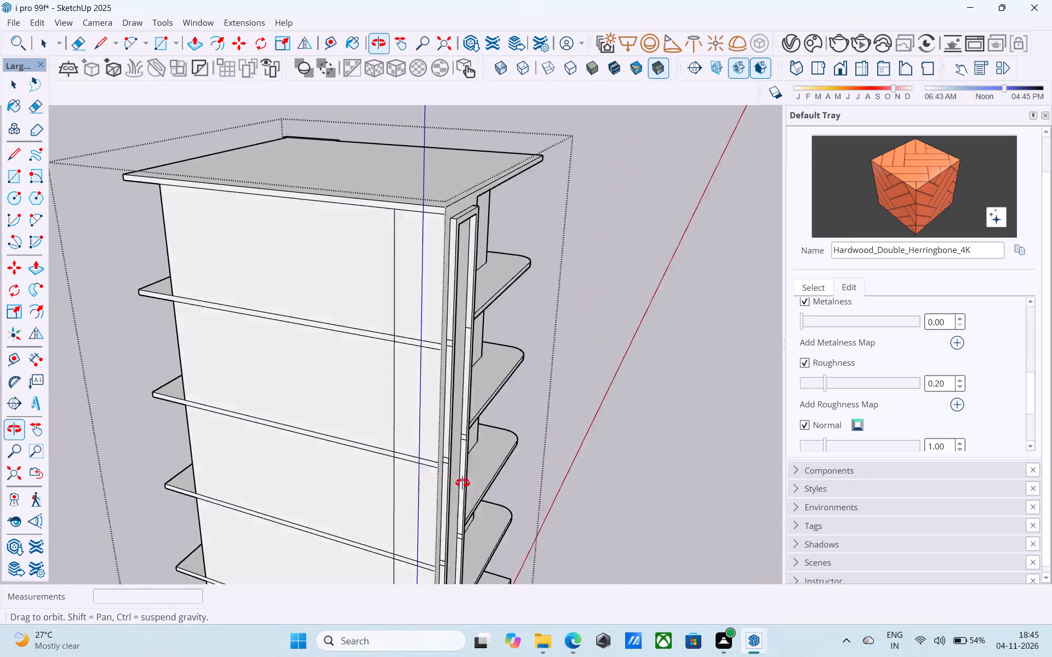
{"action": "middle_click_drag", "start_coordinate": [462, 483], "coordinate": [565, 562]}
{"action": "scroll", "coordinate": [437, 378], "scroll_direction": "up", "scroll_amount": 5}
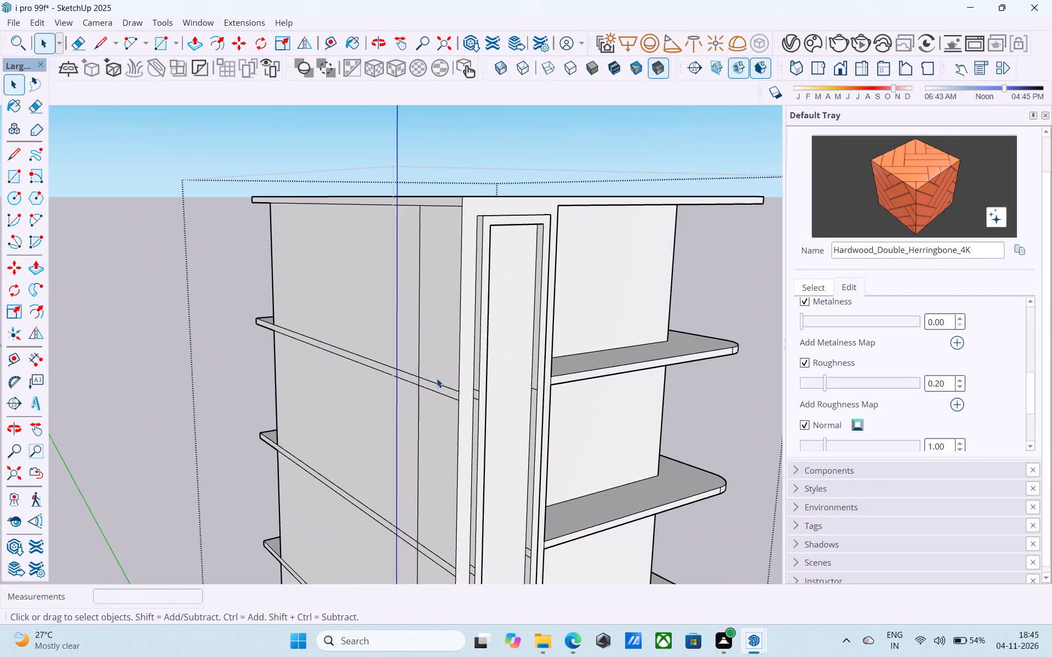
{"action": "key", "text": "e"}
{"action": "scroll", "coordinate": [434, 343], "scroll_direction": "up", "scroll_amount": 5}
{"action": "left_click_drag", "start_coordinate": [426, 342], "coordinate": [405, 338]}
Examine the wall faces and slab junctions on both sides of the raised frame up close.
{"action": "middle_click_drag", "start_coordinate": [421, 338], "coordinate": [182, 331]}
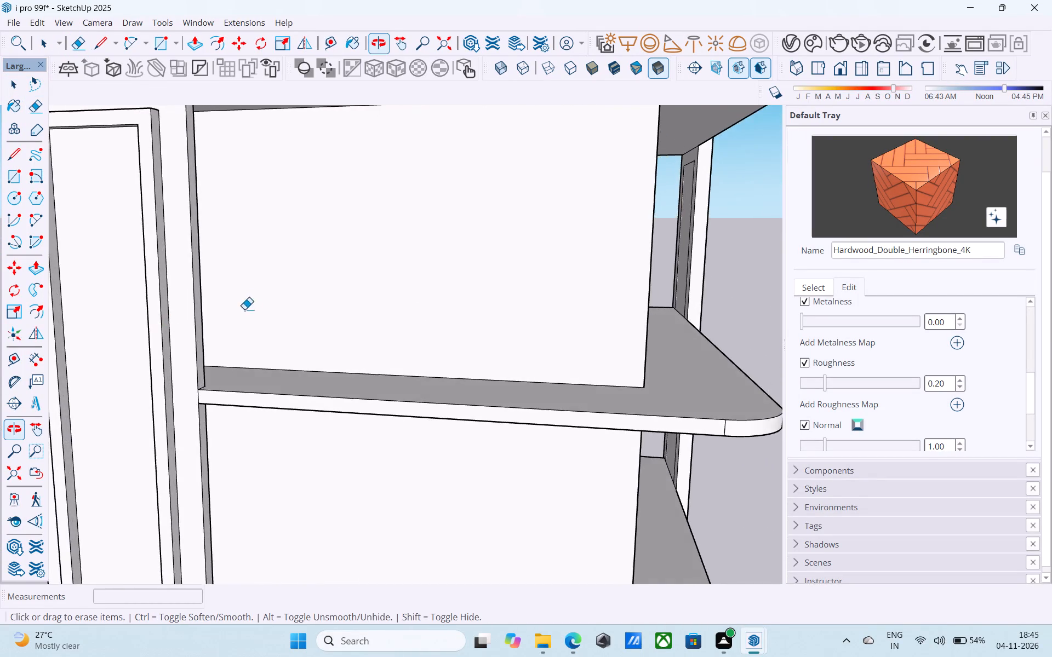
{"action": "scroll", "coordinate": [245, 308], "scroll_direction": "up", "scroll_amount": 15}
{"action": "middle_click", "coordinate": [349, 377], "text": "shift"}
{"action": "scroll", "coordinate": [365, 370], "scroll_direction": "up", "scroll_amount": 4}
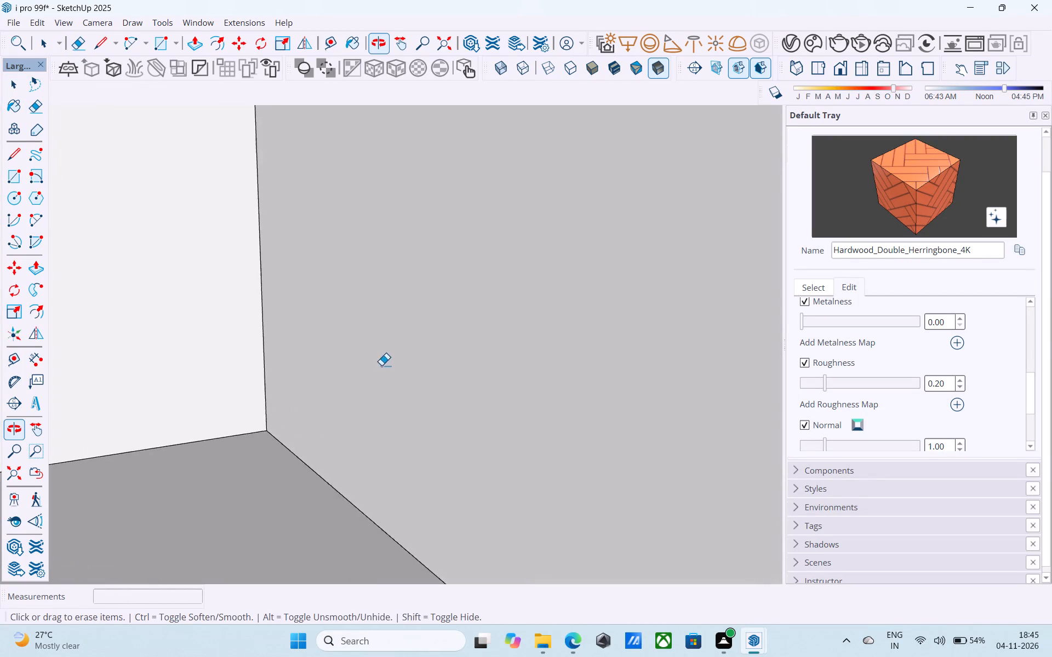
{"action": "scroll", "coordinate": [381, 365], "scroll_direction": "up", "scroll_amount": 3}
{"action": "middle_click_drag", "start_coordinate": [513, 359], "coordinate": [261, 323]}
{"action": "middle_click_drag", "start_coordinate": [533, 406], "coordinate": [411, 364], "text": "shift"}
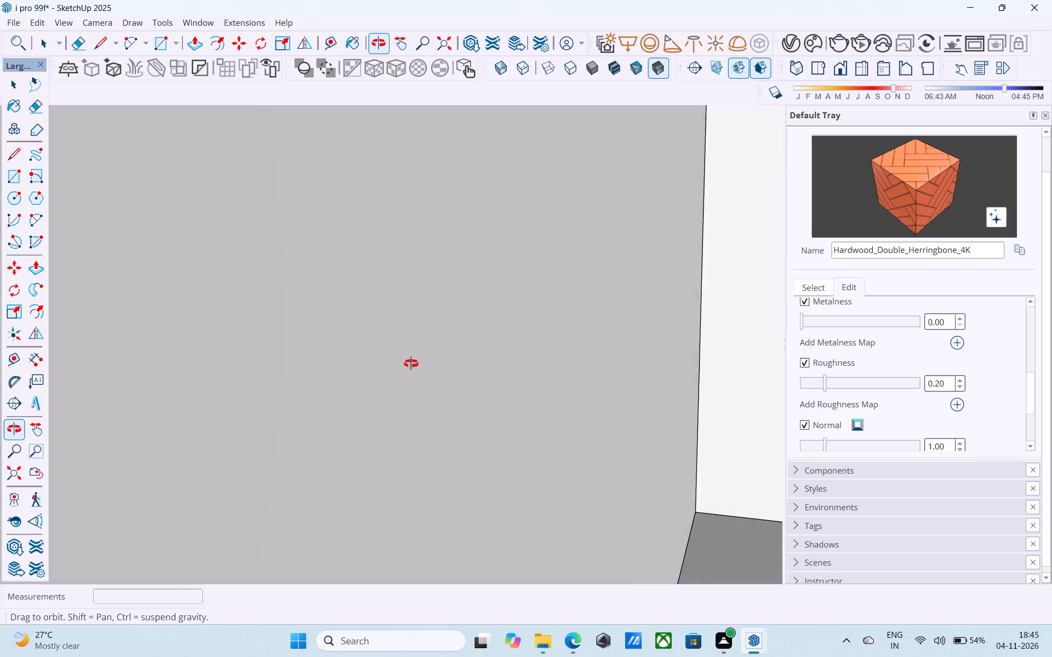
{"action": "middle_click_drag", "start_coordinate": [411, 364], "coordinate": [931, 347], "text": "shift"}
{"action": "scroll", "coordinate": [458, 341], "scroll_direction": "down", "scroll_amount": 9}
{"action": "scroll", "coordinate": [465, 369], "scroll_direction": "up", "scroll_amount": 1}
{"action": "scroll", "coordinate": [465, 369], "scroll_direction": "down", "scroll_amount": 3}
{"action": "scroll", "coordinate": [470, 362], "scroll_direction": "up", "scroll_amount": 1}
{"action": "scroll", "coordinate": [470, 362], "scroll_direction": "down", "scroll_amount": 5}
{"action": "scroll", "coordinate": [474, 358], "scroll_direction": "up", "scroll_amount": 1}
{"action": "scroll", "coordinate": [474, 358], "scroll_direction": "down", "scroll_amount": 9}
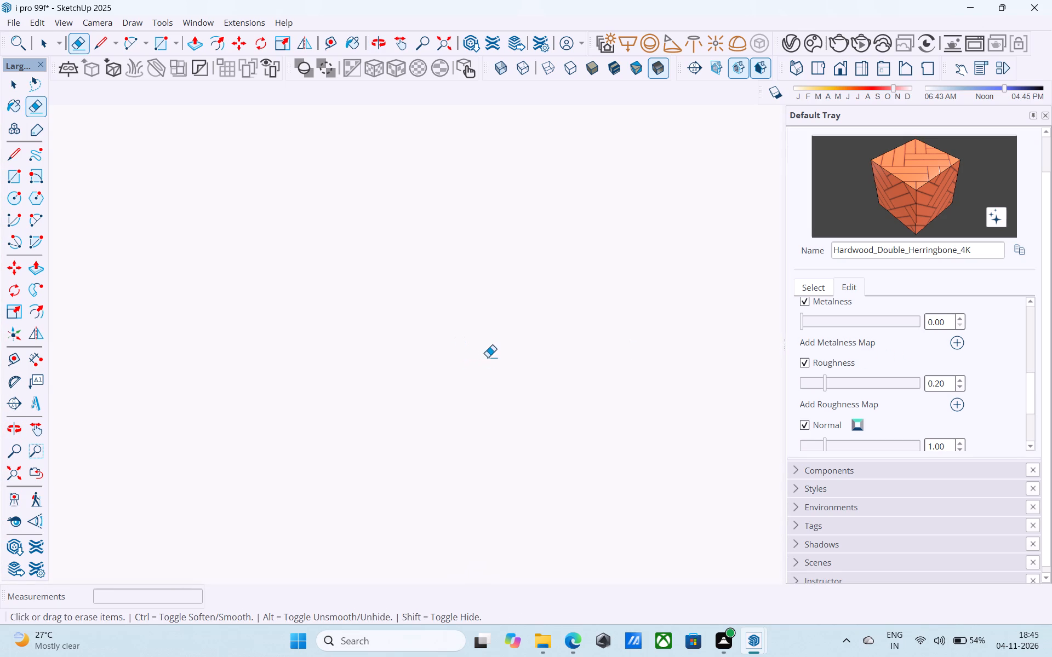
{"action": "scroll", "coordinate": [488, 357], "scroll_direction": "down", "scroll_amount": 20}
{"action": "scroll", "coordinate": [488, 357], "scroll_direction": "down", "scroll_amount": 12}
Save the model.
{"action": "key", "text": "space"}
{"action": "key", "text": "ctrl+s"}
{"action": "left_click", "coordinate": [474, 424]}
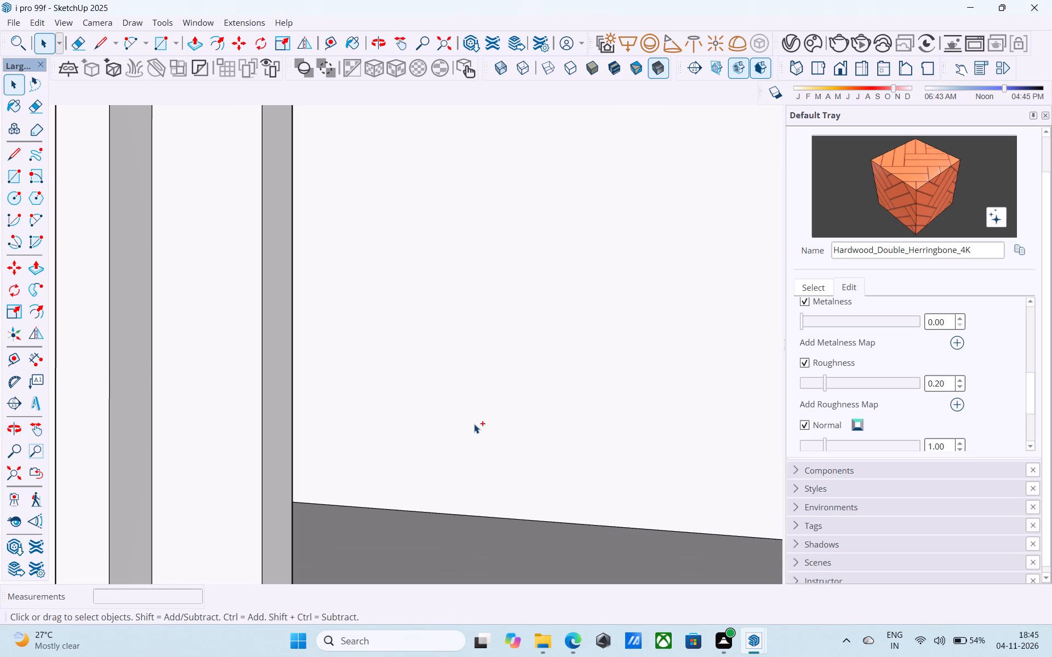
Examine the whole building from below and from eye level, comparing the raised-frame side with the herringbone fin side.
{"action": "scroll", "coordinate": [474, 424], "scroll_direction": "down", "scroll_amount": 6}
{"action": "scroll", "coordinate": [473, 424], "scroll_direction": "up", "scroll_amount": 2}
{"action": "scroll", "coordinate": [473, 423], "scroll_direction": "down", "scroll_amount": 20}
{"action": "scroll", "coordinate": [473, 423], "scroll_direction": "down", "scroll_amount": 7}
{"action": "middle_click_drag", "start_coordinate": [459, 403], "coordinate": [343, 349]}
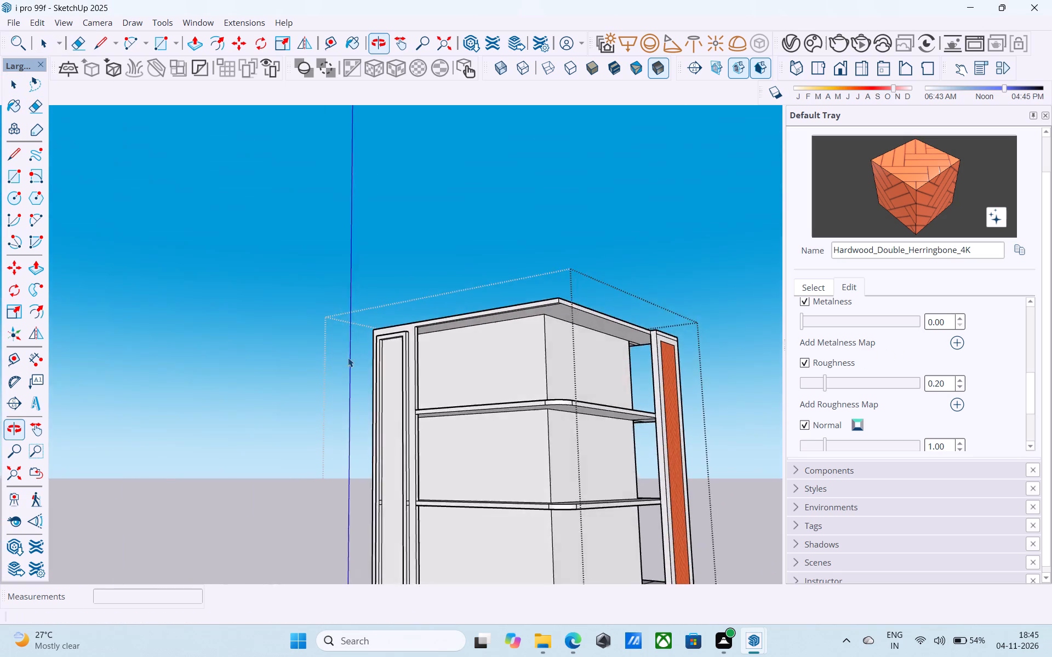
{"action": "middle_click_drag", "start_coordinate": [447, 449], "coordinate": [462, 367]}
{"action": "scroll", "coordinate": [437, 361], "scroll_direction": "down", "scroll_amount": 13}
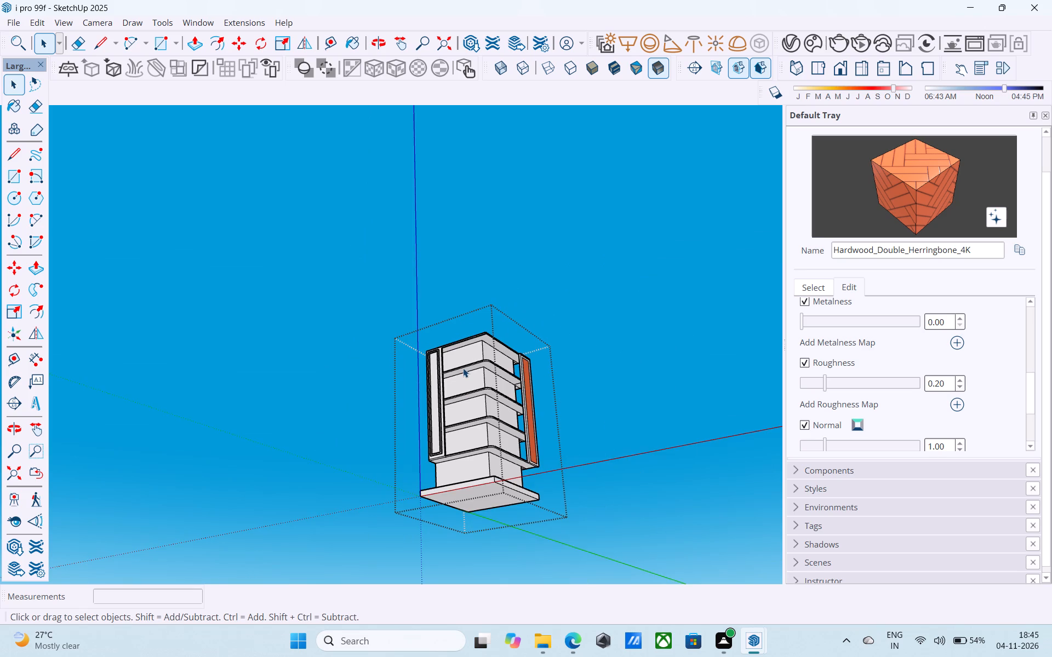
{"action": "middle_click_drag", "start_coordinate": [463, 368], "coordinate": [457, 438]}
{"action": "scroll", "coordinate": [450, 442], "scroll_direction": "down", "scroll_amount": 6}
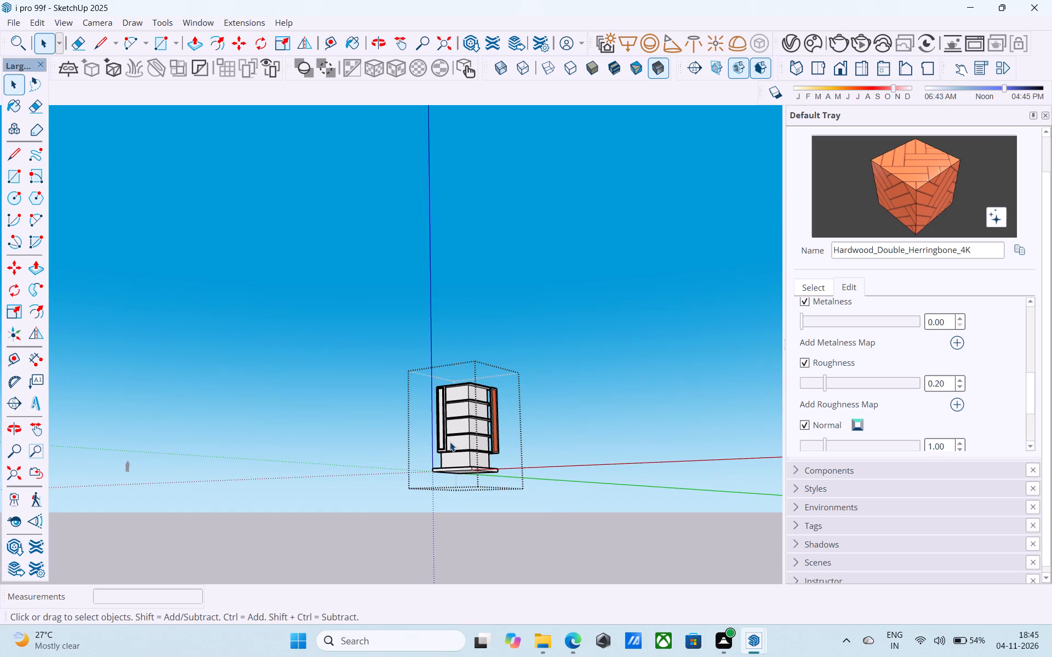
{"action": "middle_click_drag", "start_coordinate": [450, 442], "coordinate": [454, 513]}
{"action": "scroll", "coordinate": [477, 428], "scroll_direction": "up", "scroll_amount": 5}
{"action": "scroll", "coordinate": [434, 367], "scroll_direction": "up", "scroll_amount": 3}
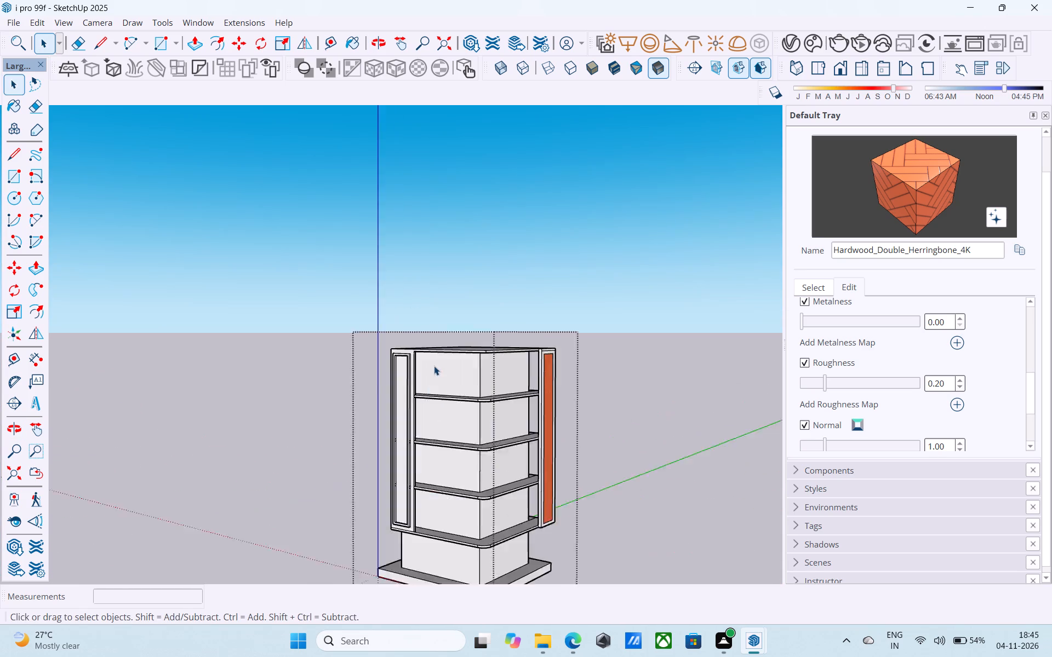
{"action": "scroll", "coordinate": [434, 366], "scroll_direction": "up", "scroll_amount": 10}
{"action": "scroll", "coordinate": [431, 367], "scroll_direction": "down", "scroll_amount": 7}
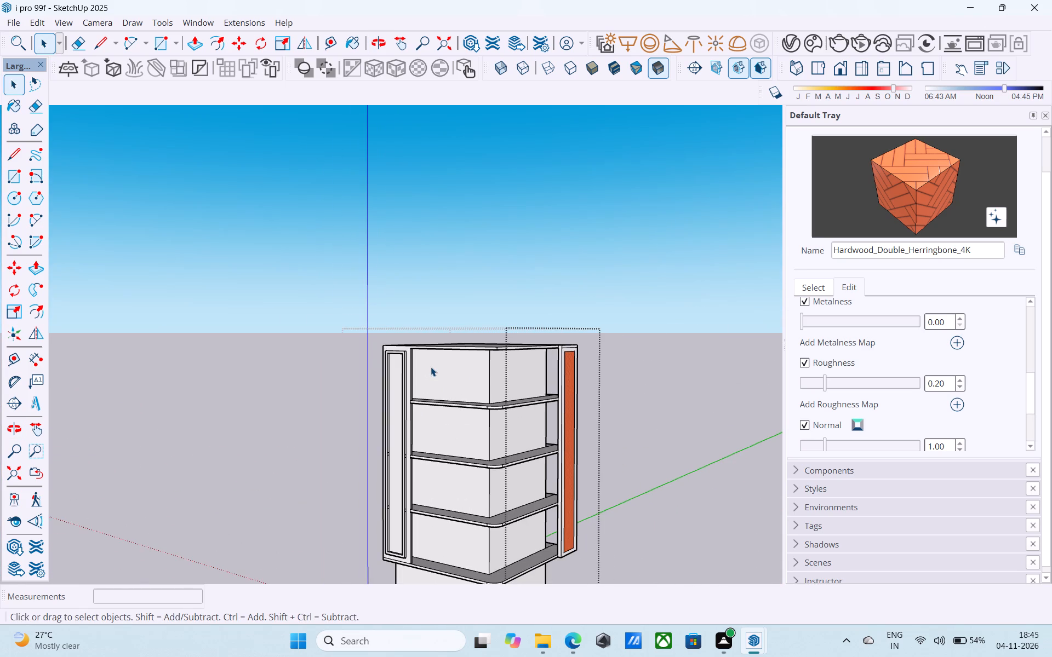
{"action": "scroll", "coordinate": [431, 367], "scroll_direction": "down", "scroll_amount": 4}
{"action": "middle_click_drag", "start_coordinate": [431, 366], "coordinate": [430, 368]}
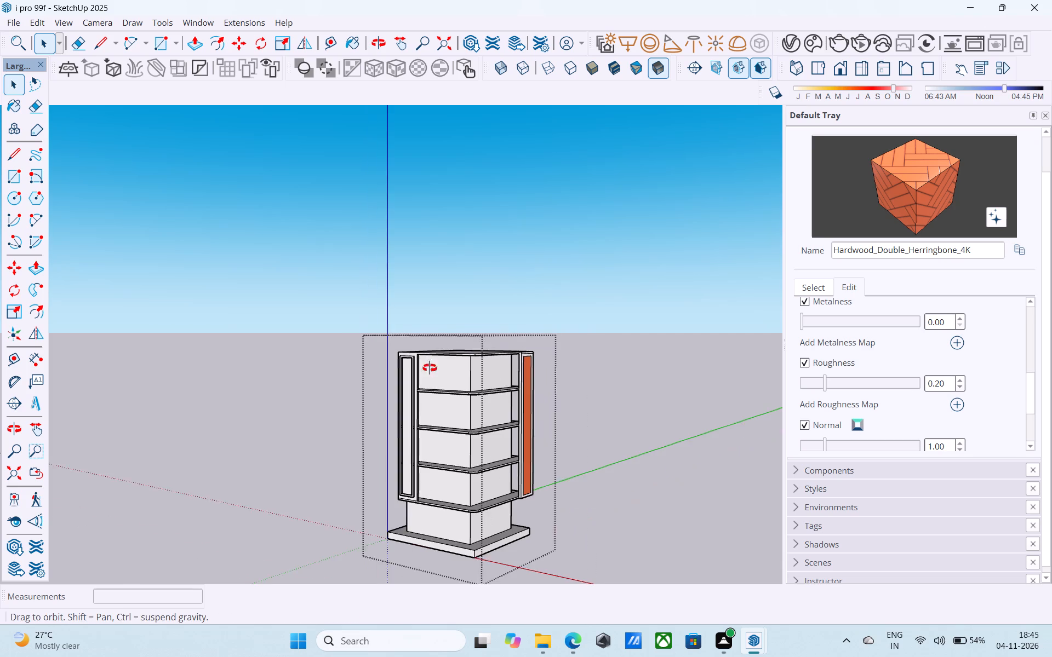
{"action": "middle_click_drag", "start_coordinate": [430, 368], "coordinate": [422, 389]}
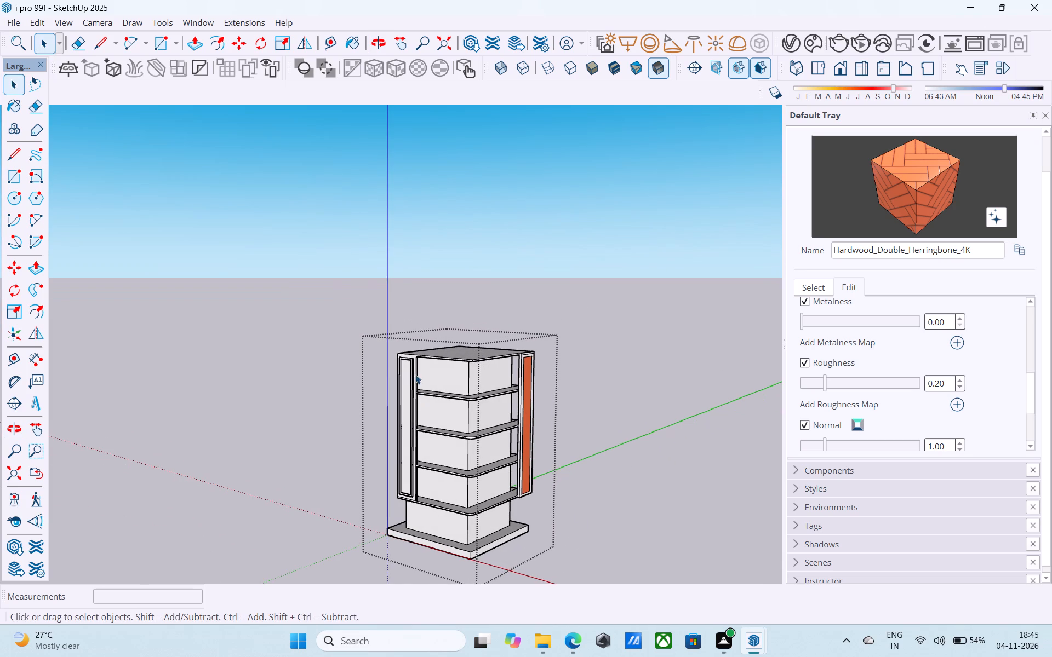
{"action": "middle_click", "coordinate": [414, 372]}
{"action": "scroll", "coordinate": [405, 370], "scroll_direction": "up", "scroll_amount": 6}
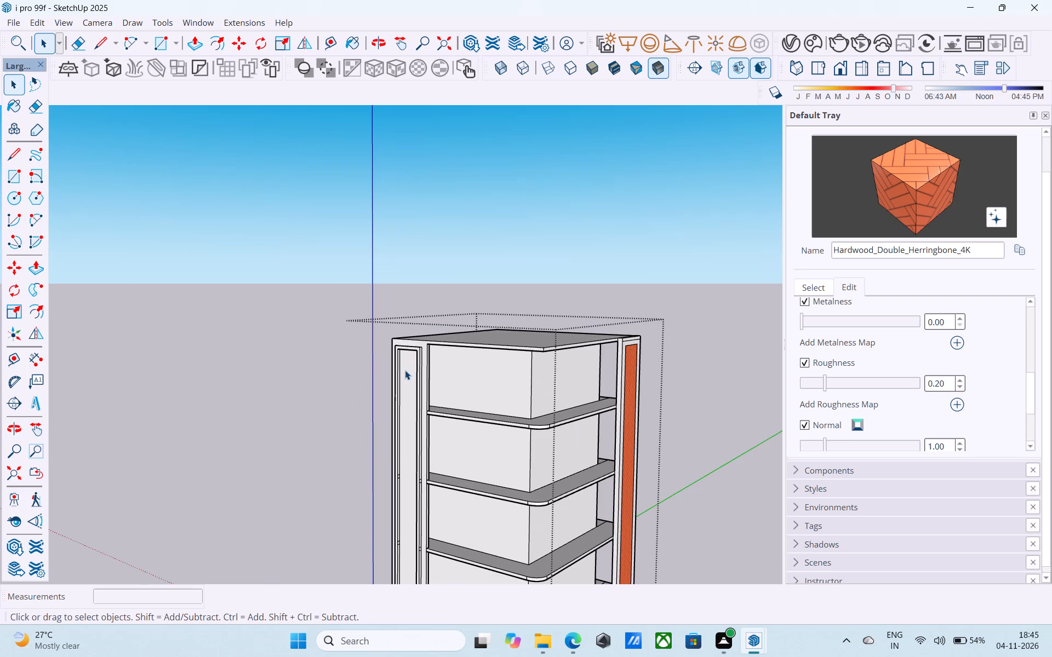
{"action": "scroll", "coordinate": [405, 370], "scroll_direction": "down", "scroll_amount": 7}
{"action": "middle_click_drag", "start_coordinate": [405, 370], "coordinate": [421, 345]}
{"action": "scroll", "coordinate": [399, 381], "scroll_direction": "up", "scroll_amount": 5}
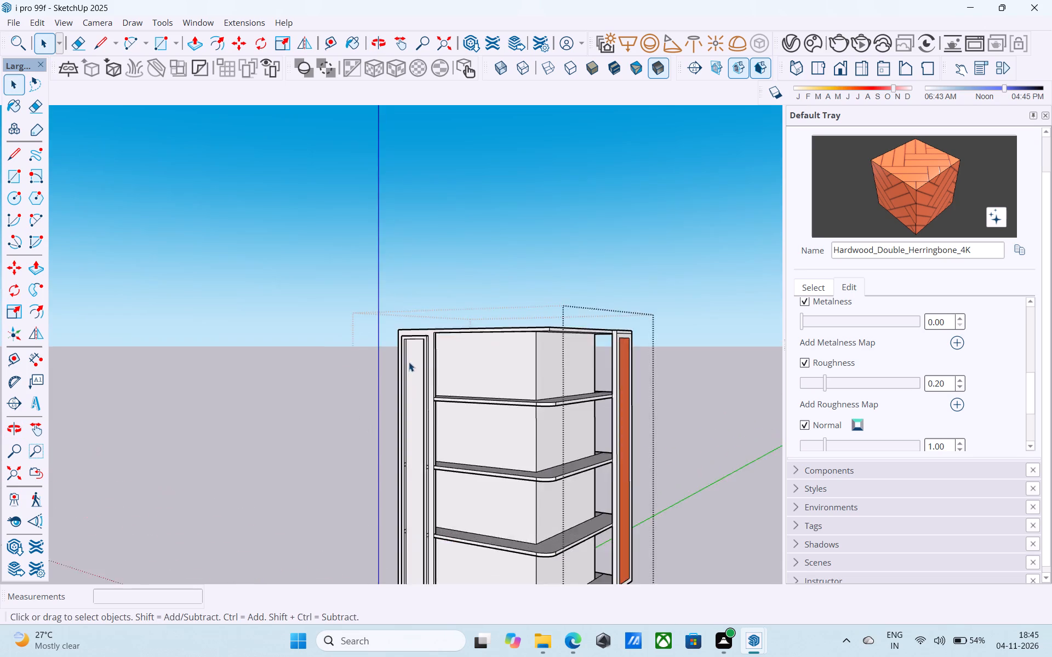
Draw a 39' vertical line down the middle of the raised frame recess's narrow outer side face, from top edge to bottom edge.
{"action": "scroll", "coordinate": [409, 362], "scroll_direction": "up", "scroll_amount": 12}
{"action": "middle_click_drag", "start_coordinate": [398, 362], "coordinate": [345, 302]}
{"action": "scroll", "coordinate": [343, 289], "scroll_direction": "up", "scroll_amount": 6}
{"action": "scroll", "coordinate": [325, 247], "scroll_direction": "up", "scroll_amount": 9}
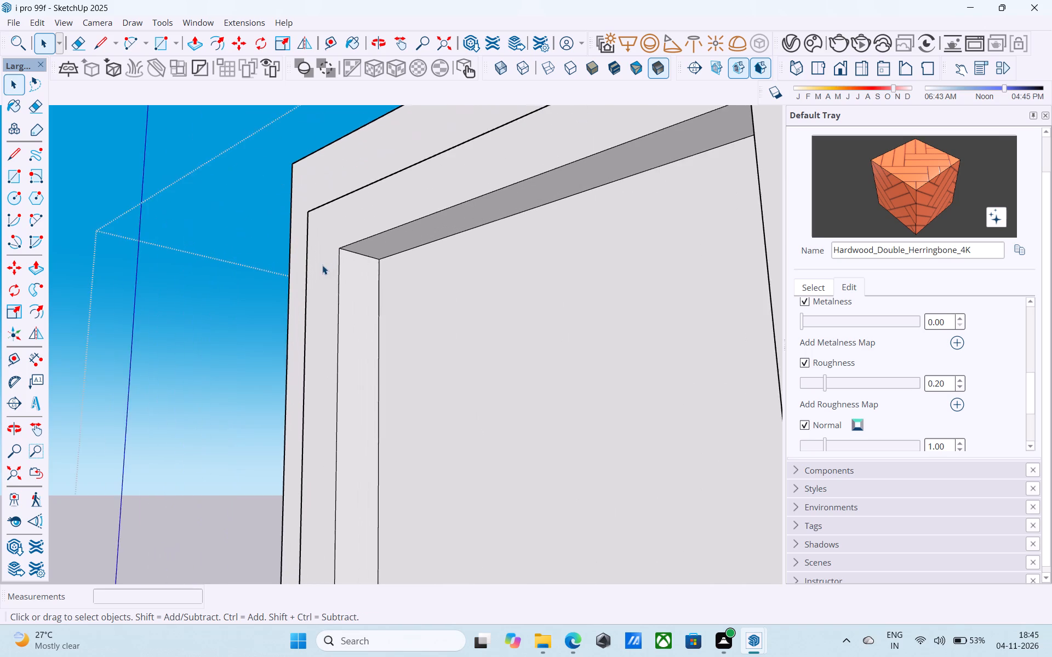
{"action": "scroll", "coordinate": [322, 265], "scroll_direction": "up", "scroll_amount": 4}
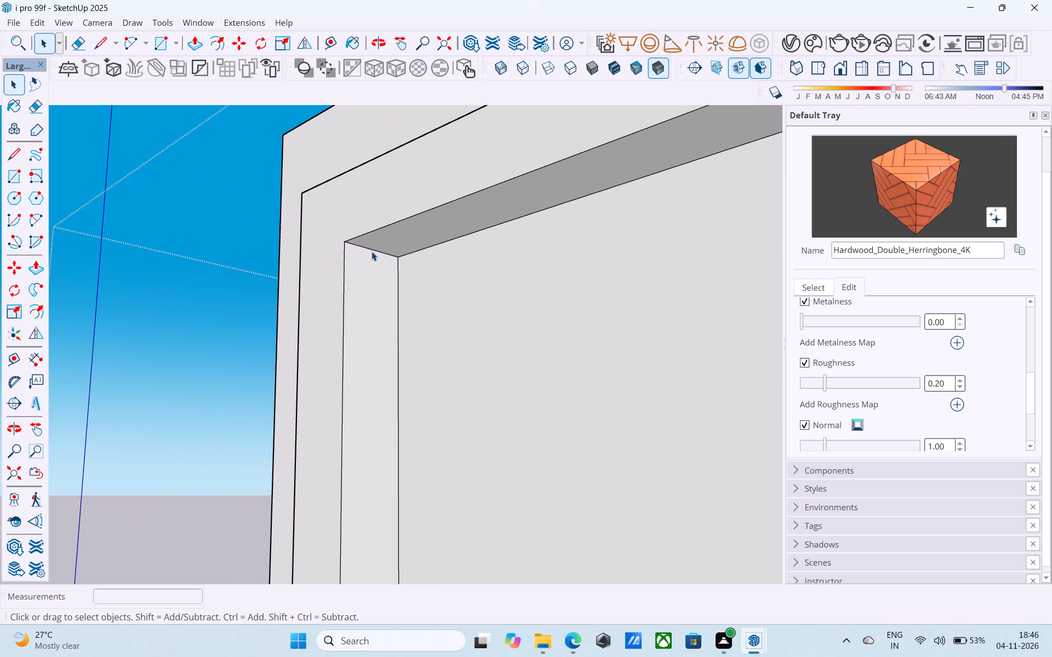
{"action": "key", "text": "l"}
{"action": "left_click", "coordinate": [373, 251]}
{"action": "scroll", "coordinate": [373, 251], "scroll_direction": "down", "scroll_amount": 9}
{"action": "scroll", "coordinate": [373, 252], "scroll_direction": "up", "scroll_amount": 1}
{"action": "scroll", "coordinate": [373, 253], "scroll_direction": "down", "scroll_amount": 11}
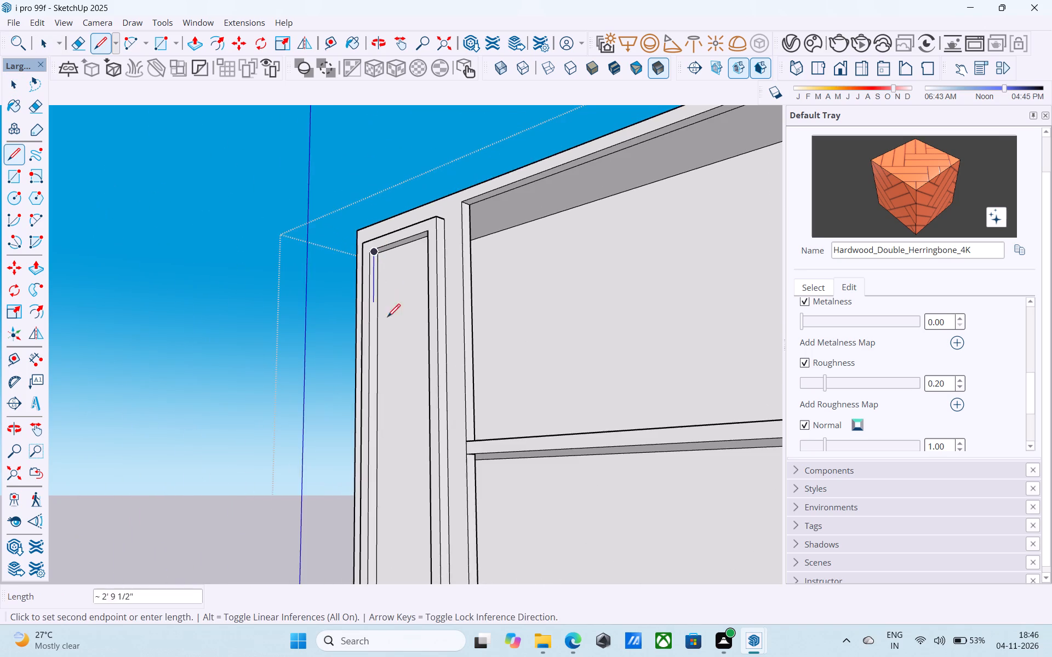
{"action": "middle_click_drag", "start_coordinate": [384, 367], "coordinate": [375, 50], "text": "shift"}
{"action": "middle_click_drag", "start_coordinate": [371, 490], "coordinate": [404, 158]}
{"action": "scroll", "coordinate": [411, 524], "scroll_direction": "up", "scroll_amount": 2}
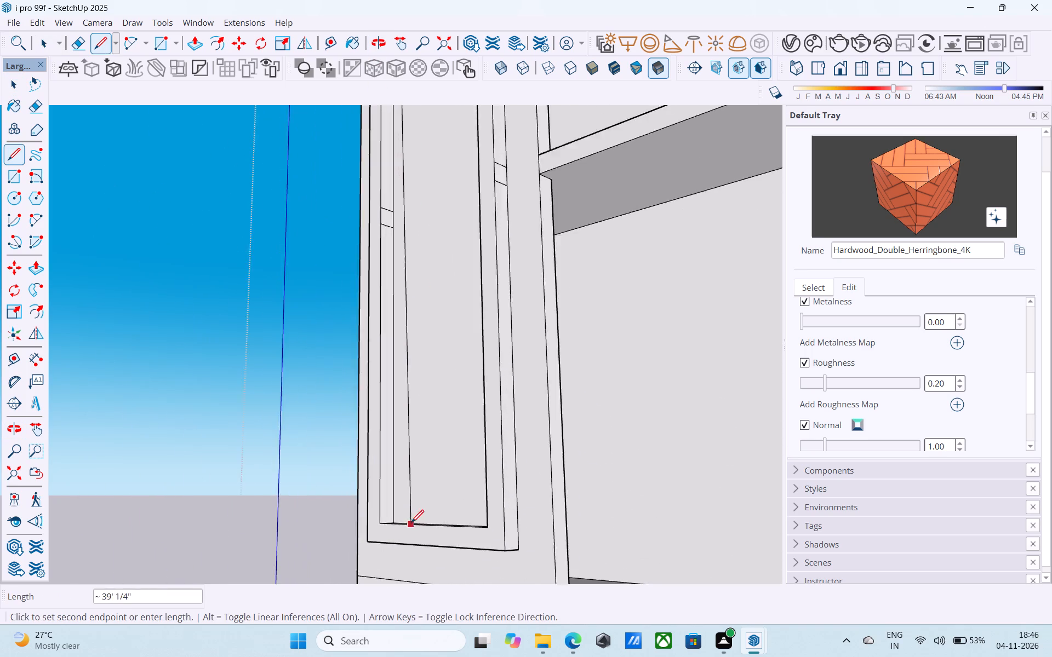
{"action": "scroll", "coordinate": [411, 524], "scroll_direction": "up", "scroll_amount": 8}
{"action": "middle_click_drag", "start_coordinate": [404, 526], "coordinate": [374, 590]}
{"action": "scroll", "coordinate": [387, 498], "scroll_direction": "up", "scroll_amount": 12}
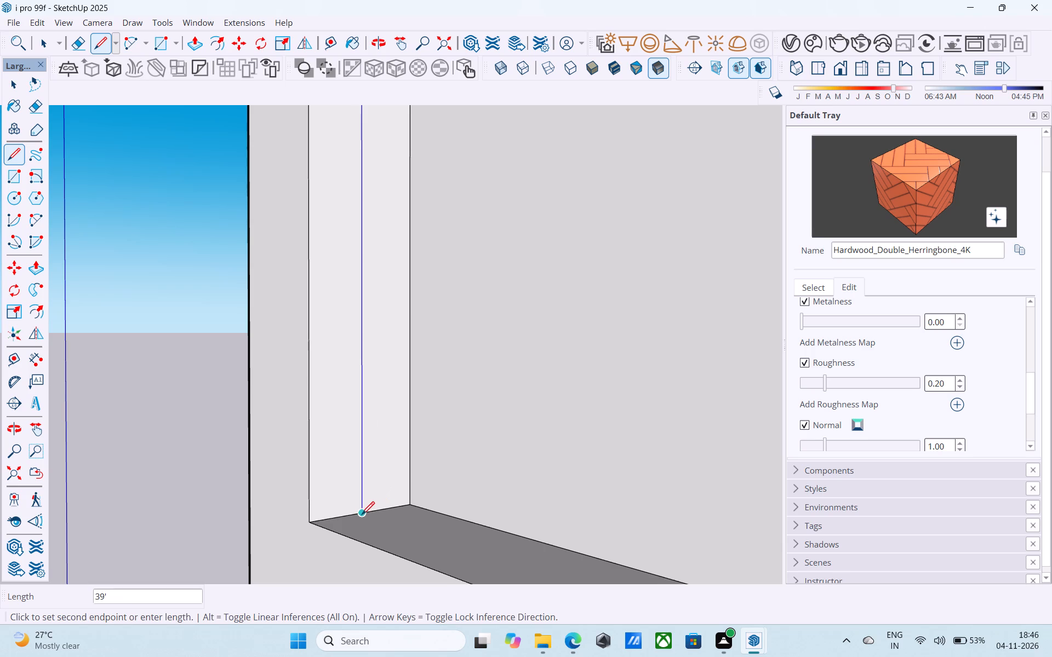
{"action": "left_click", "coordinate": [362, 516]}
Erase the two short cross lines on the outer half of the recess's divided side face at the lowest intermediate slab.
{"action": "scroll", "coordinate": [364, 516], "scroll_direction": "down", "scroll_amount": 12}
{"action": "scroll", "coordinate": [364, 516], "scroll_direction": "up", "scroll_amount": 1}
{"action": "scroll", "coordinate": [364, 516], "scroll_direction": "down", "scroll_amount": 1}
{"action": "middle_click_drag", "start_coordinate": [364, 516], "coordinate": [409, 596]}
{"action": "scroll", "coordinate": [388, 401], "scroll_direction": "down", "scroll_amount": 7}
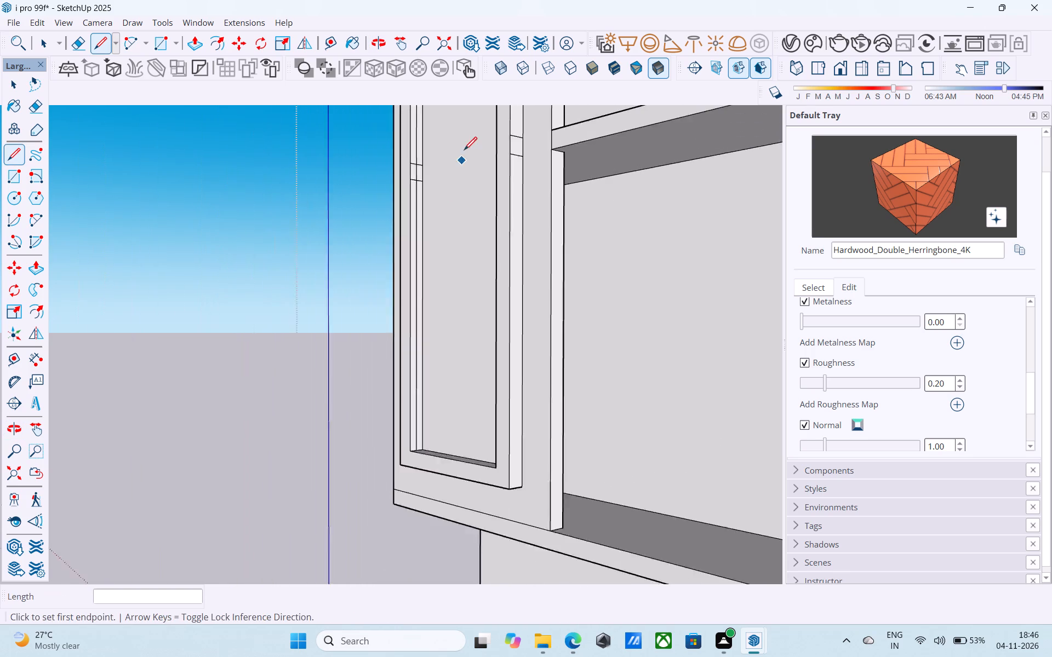
{"action": "middle_click_drag", "start_coordinate": [461, 166], "coordinate": [450, 344], "text": "shift"}
{"action": "scroll", "coordinate": [410, 342], "scroll_direction": "up", "scroll_amount": 6}
{"action": "middle_click_drag", "start_coordinate": [397, 335], "coordinate": [388, 328]}
{"action": "scroll", "coordinate": [388, 326], "scroll_direction": "up", "scroll_amount": 2}
{"action": "key", "text": "e"}
{"action": "scroll", "coordinate": [388, 325], "scroll_direction": "down", "scroll_amount": 1}
{"action": "scroll", "coordinate": [388, 325], "scroll_direction": "up", "scroll_amount": 9}
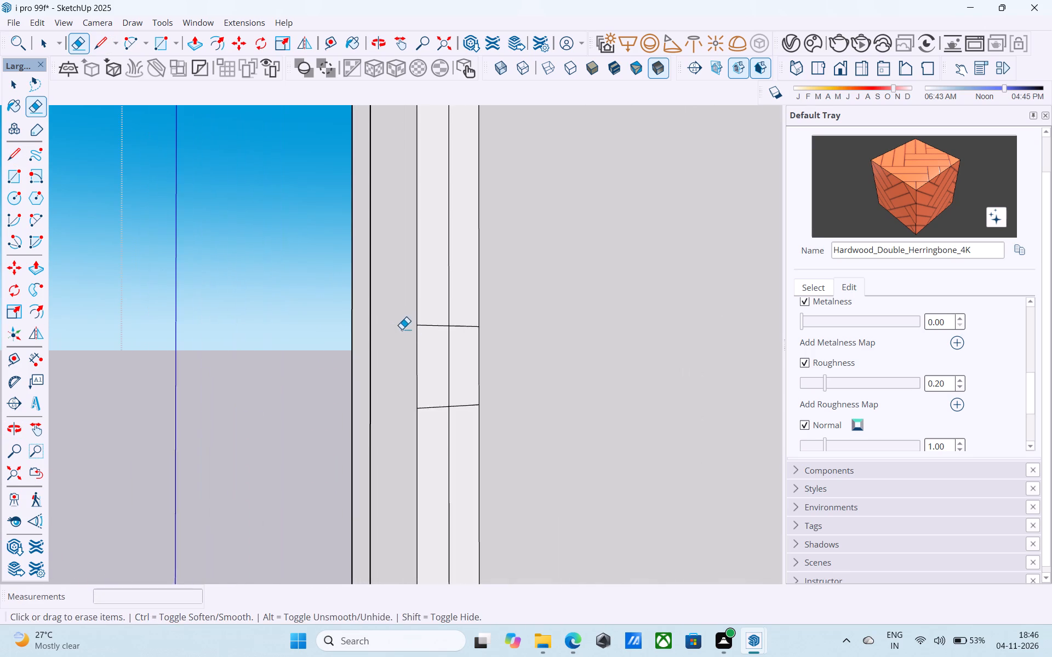
{"action": "scroll", "coordinate": [418, 333], "scroll_direction": "up", "scroll_amount": 4}
{"action": "left_click_drag", "start_coordinate": [431, 320], "coordinate": [433, 328]}
{"action": "left_click_drag", "start_coordinate": [441, 435], "coordinate": [448, 464]}
Erase the two short cross lines on the outer half of the same side face at the next slab up.
{"action": "scroll", "coordinate": [446, 464], "scroll_direction": "down", "scroll_amount": 9}
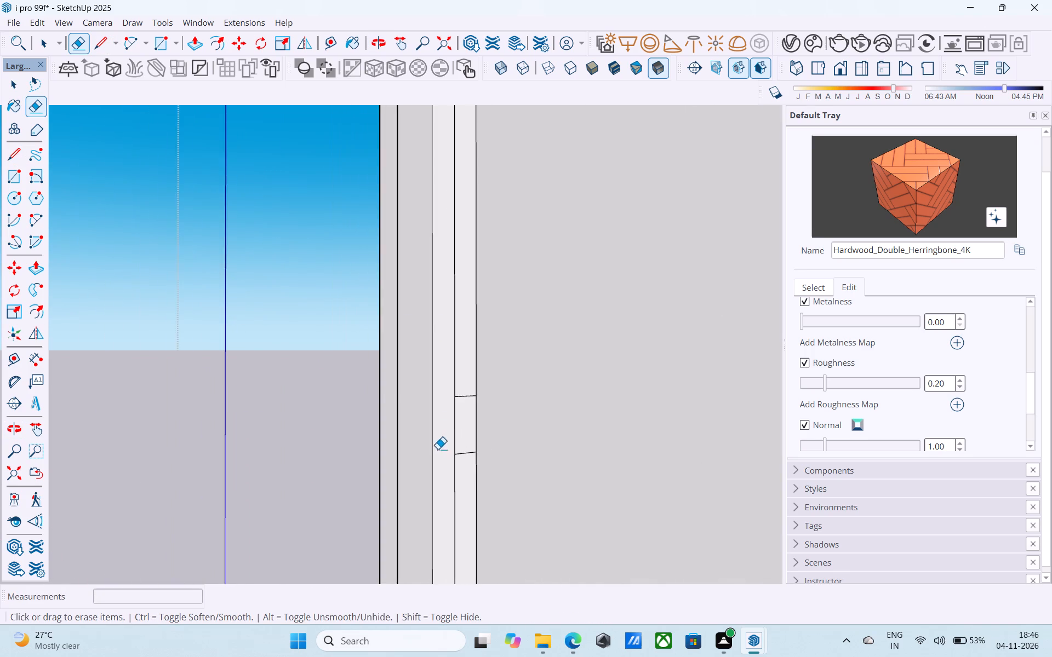
{"action": "scroll", "coordinate": [438, 449], "scroll_direction": "down", "scroll_amount": 19}
{"action": "middle_click_drag", "start_coordinate": [438, 312], "coordinate": [459, 479]}
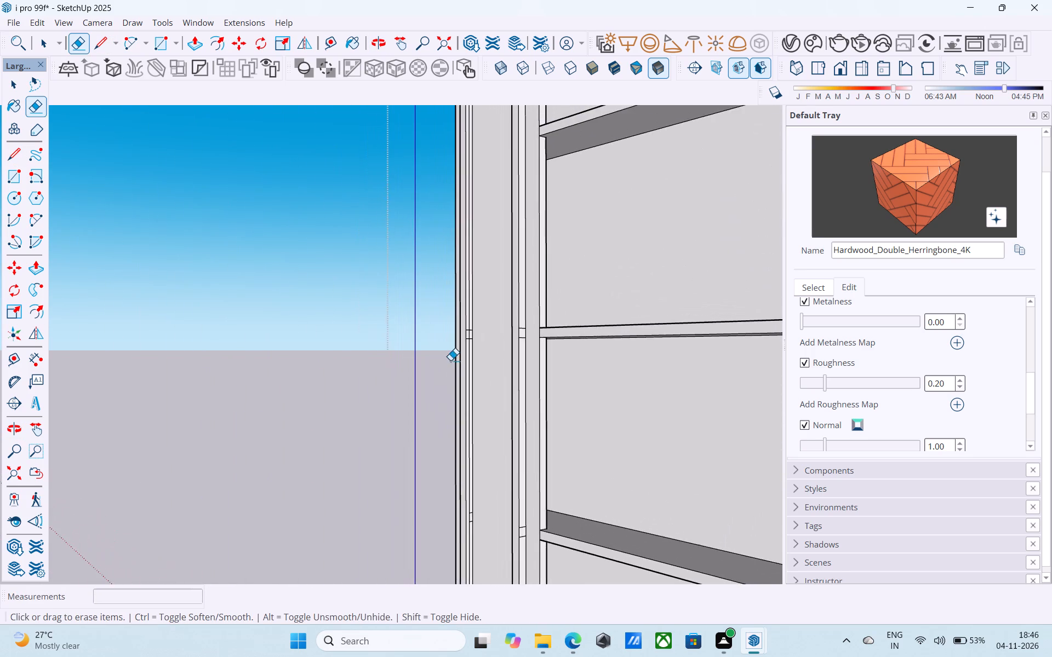
{"action": "scroll", "coordinate": [451, 350], "scroll_direction": "up", "scroll_amount": 7}
{"action": "scroll", "coordinate": [528, 317], "scroll_direction": "up", "scroll_amount": 3}
{"action": "scroll", "coordinate": [528, 316], "scroll_direction": "down", "scroll_amount": 1}
{"action": "scroll", "coordinate": [528, 315], "scroll_direction": "up", "scroll_amount": 16}
{"action": "left_click_drag", "start_coordinate": [462, 308], "coordinate": [463, 299]}
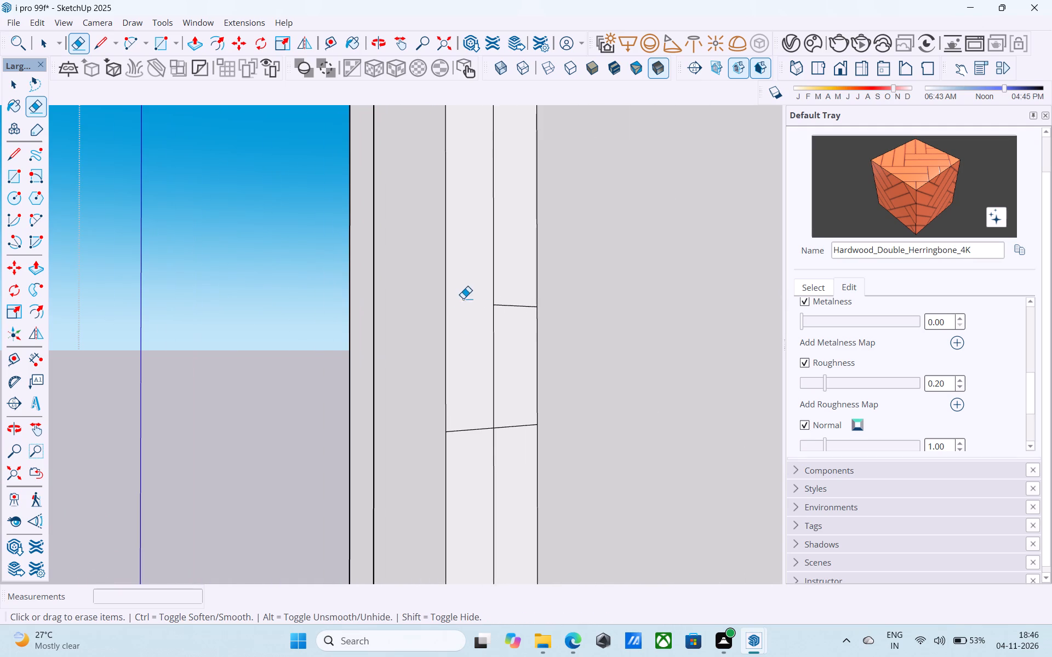
{"action": "left_click_drag", "start_coordinate": [477, 440], "coordinate": [474, 414]}
Offset the outer half of the recess's side face inward by 1" to outline a narrow vertical strip.
{"action": "scroll", "coordinate": [478, 397], "scroll_direction": "down", "scroll_amount": 20}
{"action": "scroll", "coordinate": [478, 397], "scroll_direction": "down", "scroll_amount": 2}
{"action": "middle_click_drag", "start_coordinate": [485, 345], "coordinate": [477, 371], "text": "shift"}
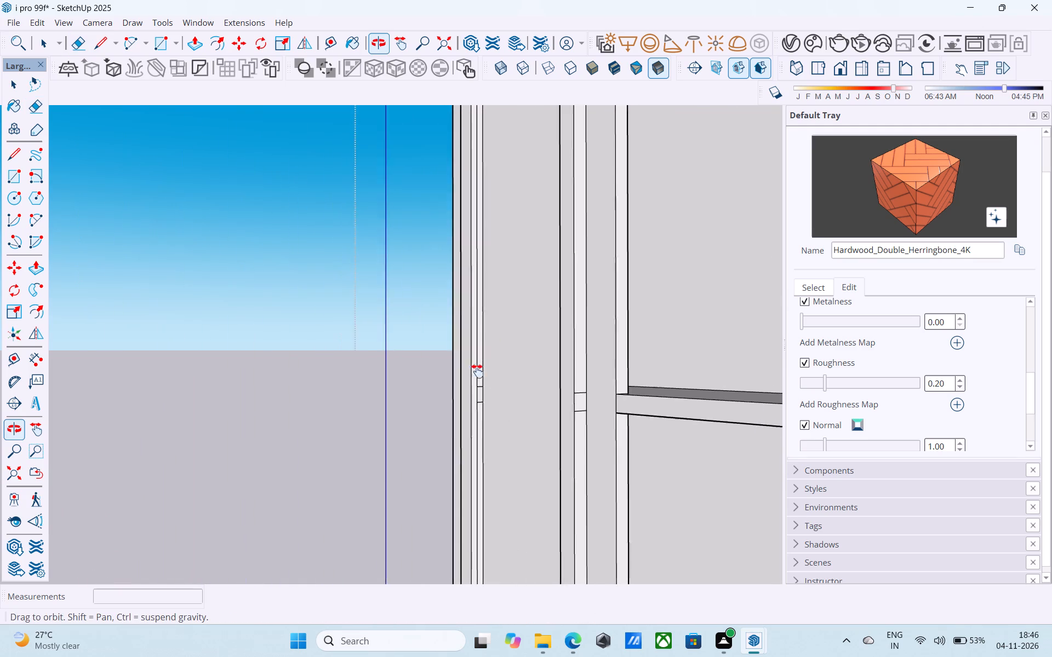
{"action": "middle_click_drag", "start_coordinate": [477, 371], "coordinate": [499, 551], "text": "shift"}
{"action": "middle_click_drag", "start_coordinate": [502, 330], "coordinate": [484, 378], "text": "shift"}
{"action": "scroll", "coordinate": [476, 365], "scroll_direction": "up", "scroll_amount": 10}
{"action": "key", "text": "space"}
{"action": "left_click", "coordinate": [472, 360]}
{"action": "scroll", "coordinate": [472, 360], "scroll_direction": "up", "scroll_amount": 5}
{"action": "key", "text": "f"}
{"action": "left_click", "coordinate": [472, 360]}
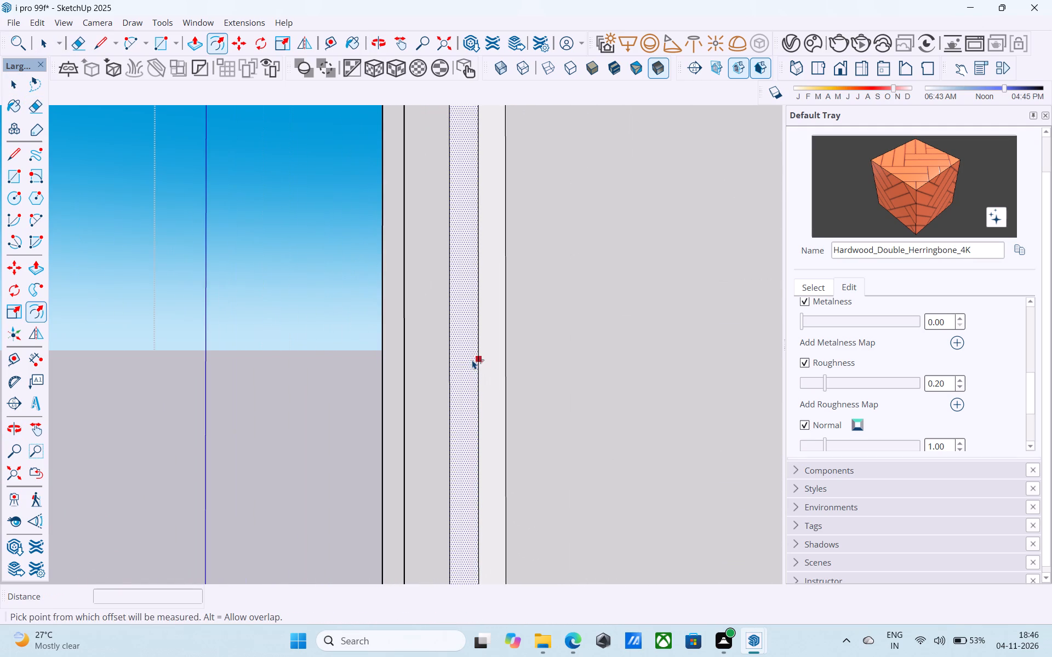
{"action": "scroll", "coordinate": [463, 350], "scroll_direction": "up", "scroll_amount": 6}
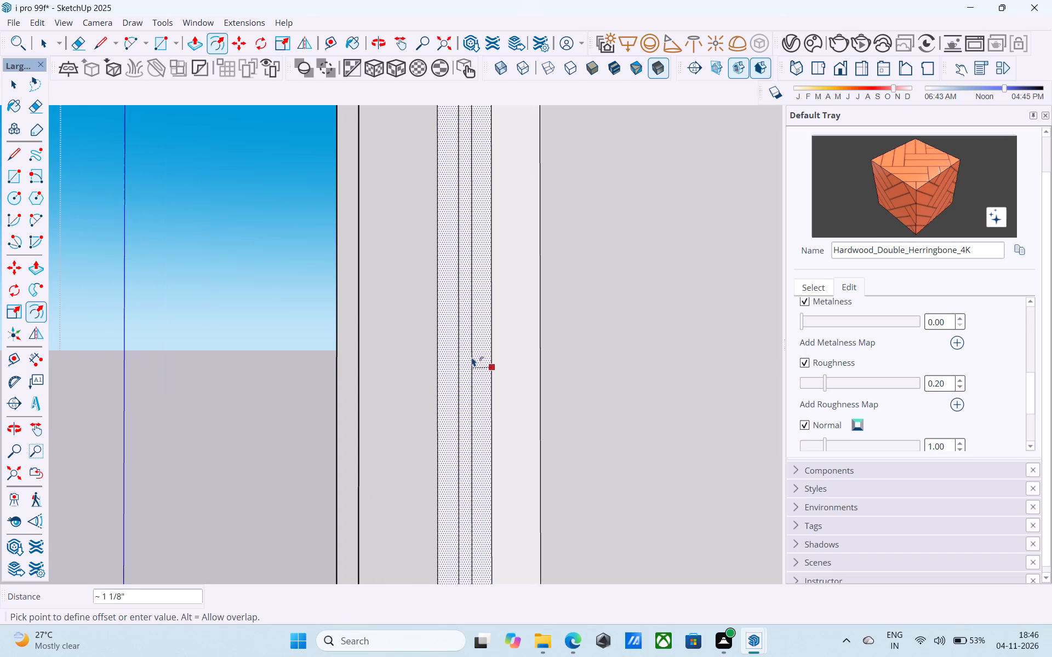
{"action": "type", "text": "1\""}
{"action": "key", "text": "Return"}
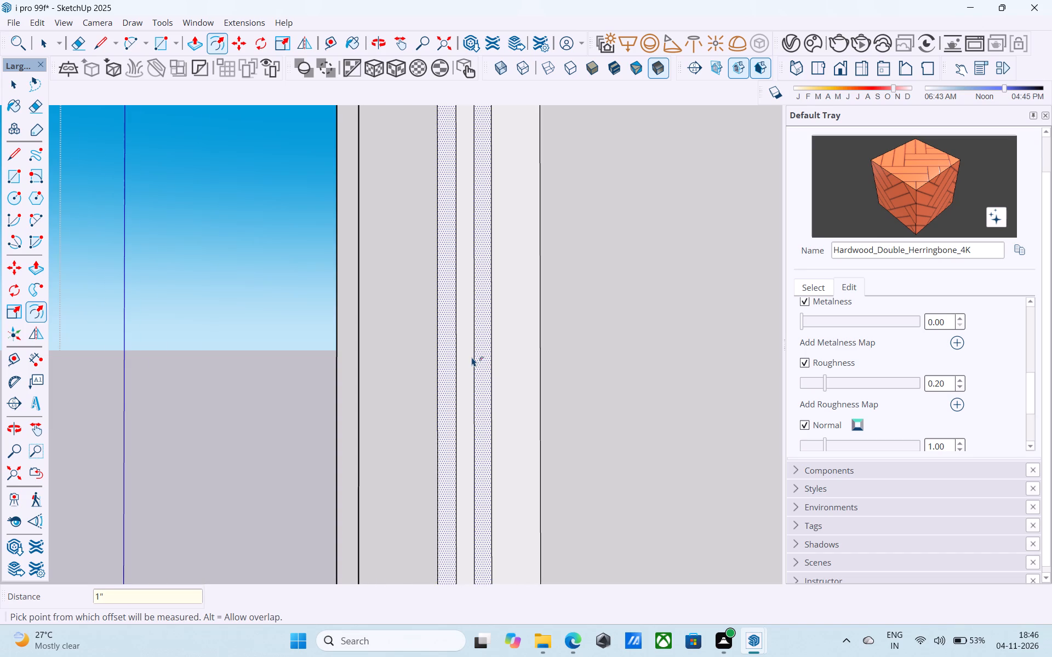
{"action": "key", "text": "space"}
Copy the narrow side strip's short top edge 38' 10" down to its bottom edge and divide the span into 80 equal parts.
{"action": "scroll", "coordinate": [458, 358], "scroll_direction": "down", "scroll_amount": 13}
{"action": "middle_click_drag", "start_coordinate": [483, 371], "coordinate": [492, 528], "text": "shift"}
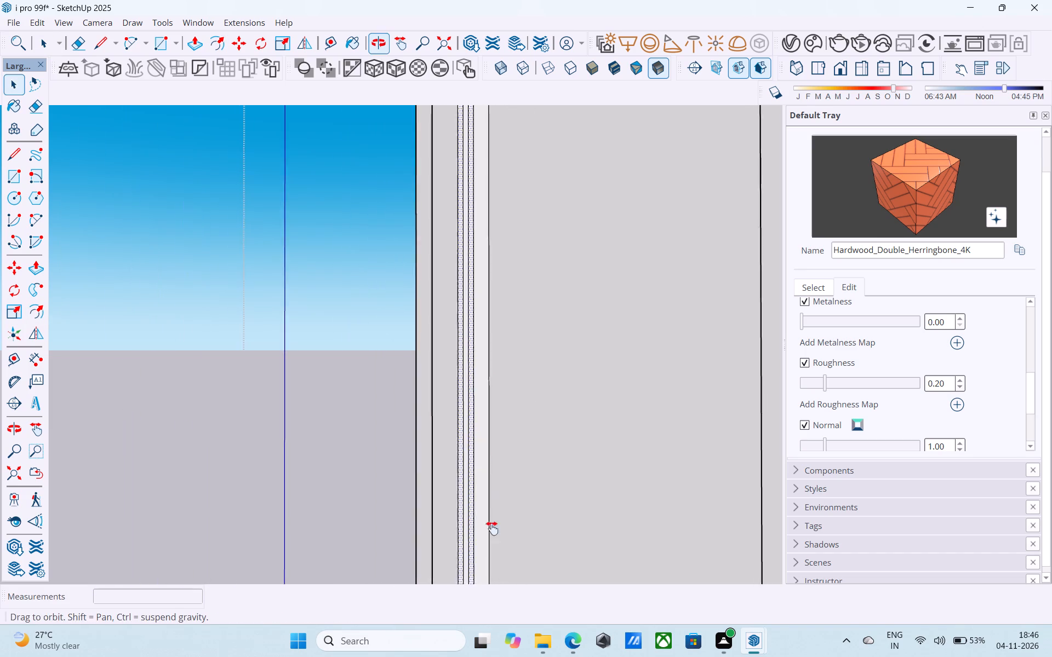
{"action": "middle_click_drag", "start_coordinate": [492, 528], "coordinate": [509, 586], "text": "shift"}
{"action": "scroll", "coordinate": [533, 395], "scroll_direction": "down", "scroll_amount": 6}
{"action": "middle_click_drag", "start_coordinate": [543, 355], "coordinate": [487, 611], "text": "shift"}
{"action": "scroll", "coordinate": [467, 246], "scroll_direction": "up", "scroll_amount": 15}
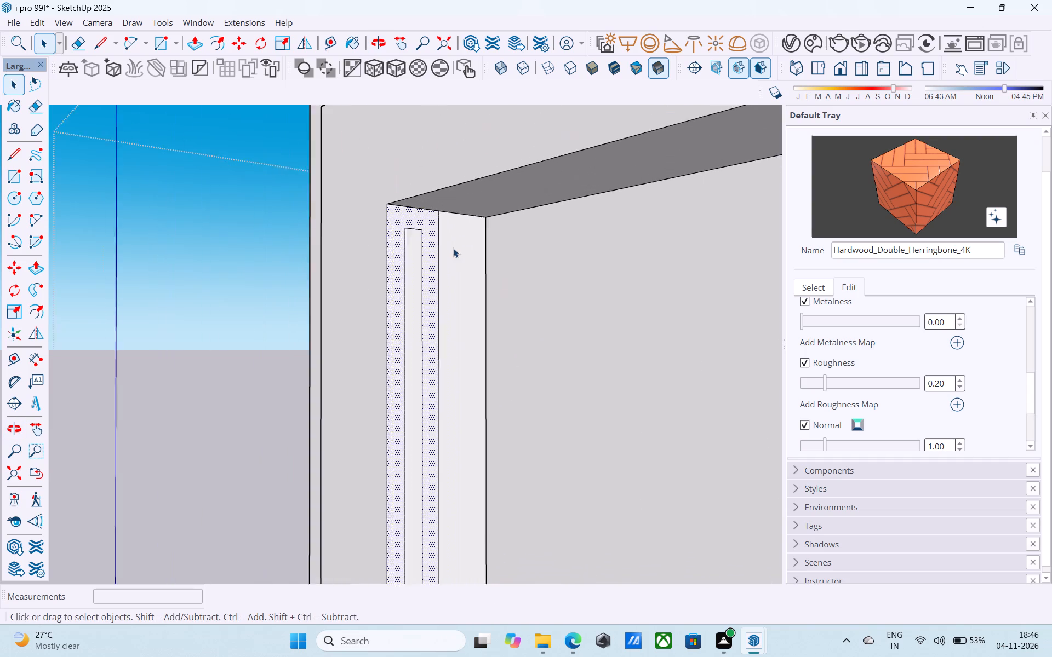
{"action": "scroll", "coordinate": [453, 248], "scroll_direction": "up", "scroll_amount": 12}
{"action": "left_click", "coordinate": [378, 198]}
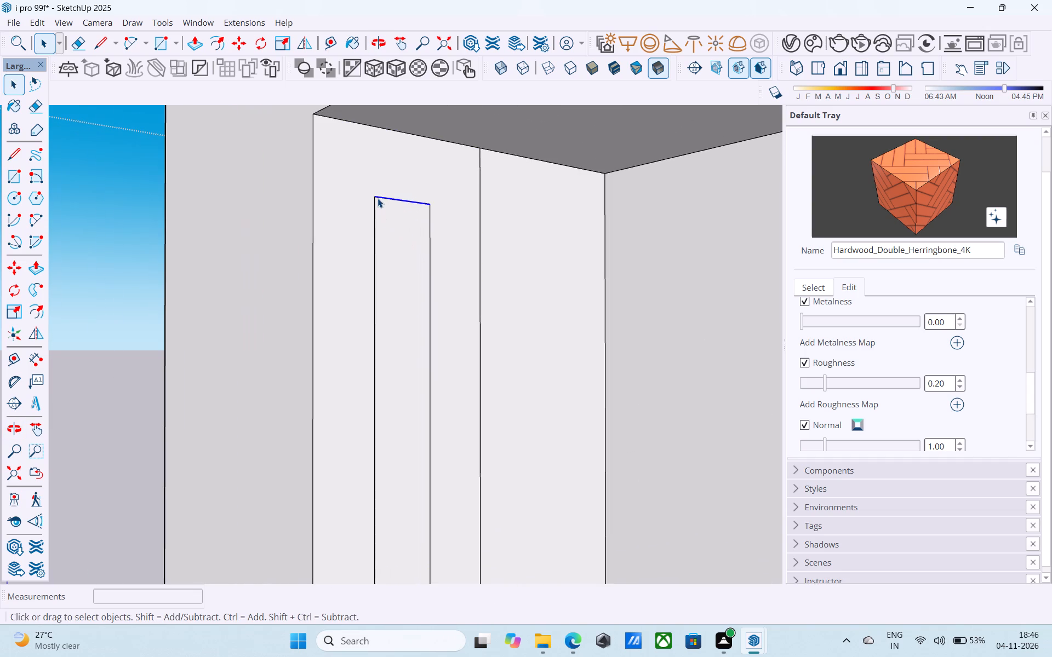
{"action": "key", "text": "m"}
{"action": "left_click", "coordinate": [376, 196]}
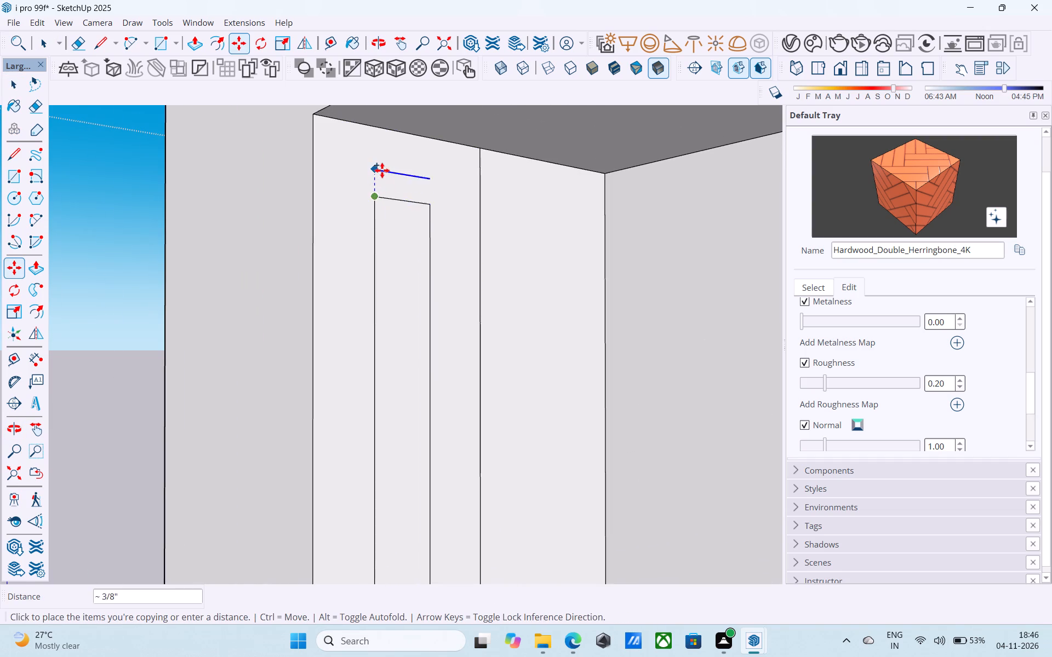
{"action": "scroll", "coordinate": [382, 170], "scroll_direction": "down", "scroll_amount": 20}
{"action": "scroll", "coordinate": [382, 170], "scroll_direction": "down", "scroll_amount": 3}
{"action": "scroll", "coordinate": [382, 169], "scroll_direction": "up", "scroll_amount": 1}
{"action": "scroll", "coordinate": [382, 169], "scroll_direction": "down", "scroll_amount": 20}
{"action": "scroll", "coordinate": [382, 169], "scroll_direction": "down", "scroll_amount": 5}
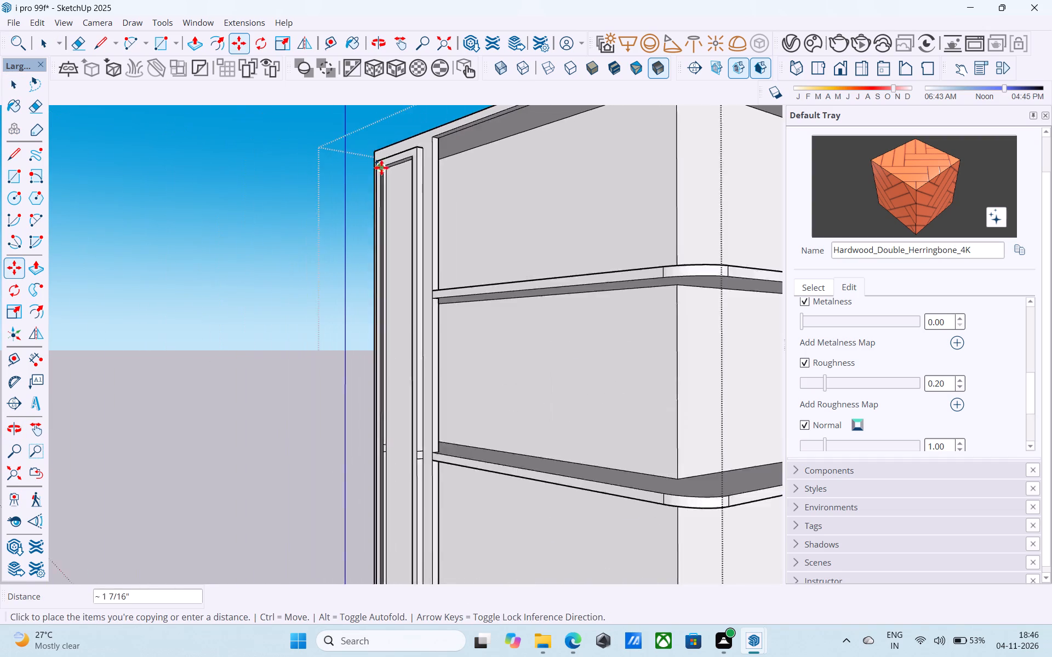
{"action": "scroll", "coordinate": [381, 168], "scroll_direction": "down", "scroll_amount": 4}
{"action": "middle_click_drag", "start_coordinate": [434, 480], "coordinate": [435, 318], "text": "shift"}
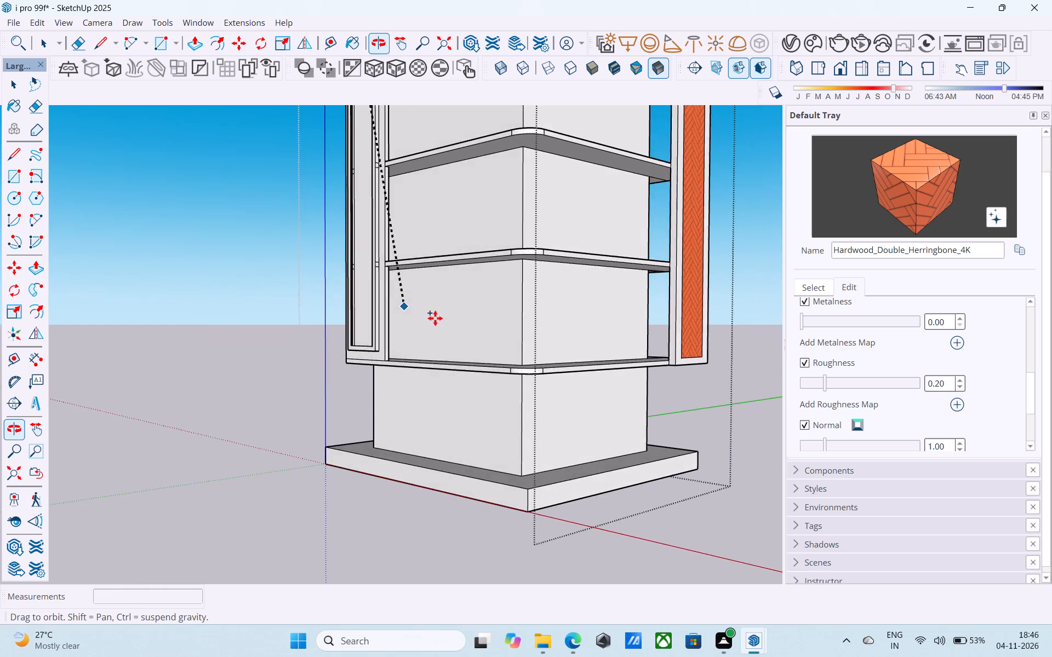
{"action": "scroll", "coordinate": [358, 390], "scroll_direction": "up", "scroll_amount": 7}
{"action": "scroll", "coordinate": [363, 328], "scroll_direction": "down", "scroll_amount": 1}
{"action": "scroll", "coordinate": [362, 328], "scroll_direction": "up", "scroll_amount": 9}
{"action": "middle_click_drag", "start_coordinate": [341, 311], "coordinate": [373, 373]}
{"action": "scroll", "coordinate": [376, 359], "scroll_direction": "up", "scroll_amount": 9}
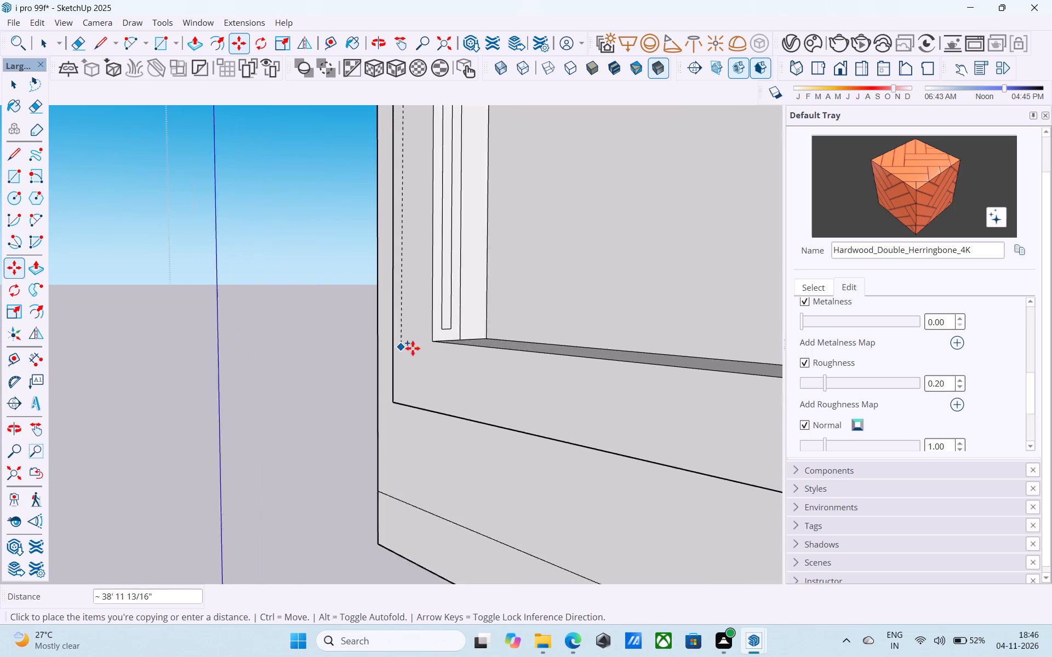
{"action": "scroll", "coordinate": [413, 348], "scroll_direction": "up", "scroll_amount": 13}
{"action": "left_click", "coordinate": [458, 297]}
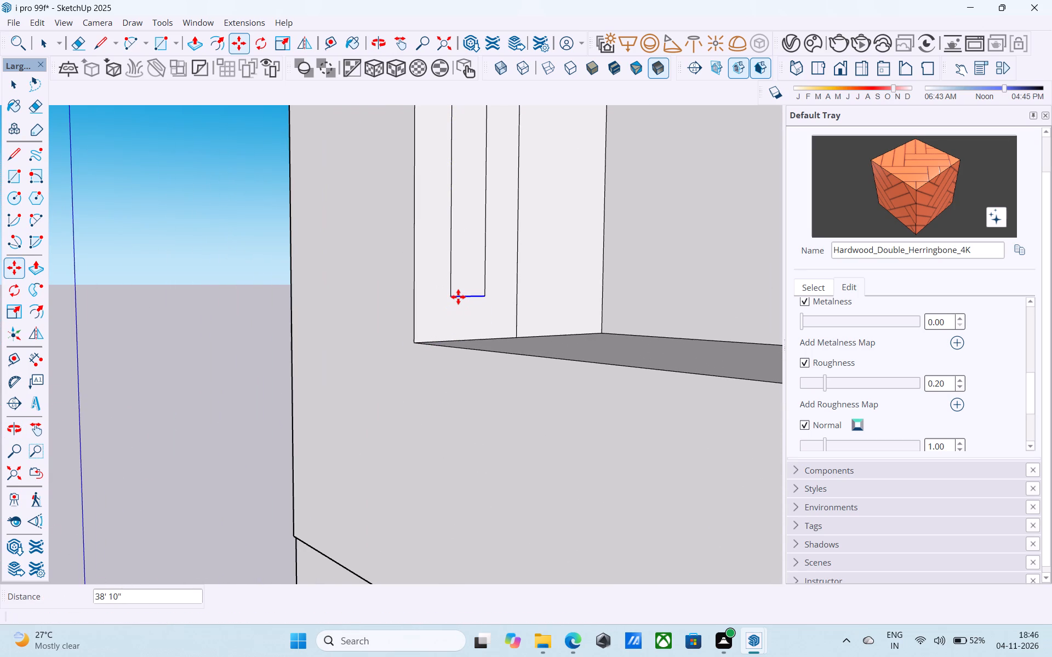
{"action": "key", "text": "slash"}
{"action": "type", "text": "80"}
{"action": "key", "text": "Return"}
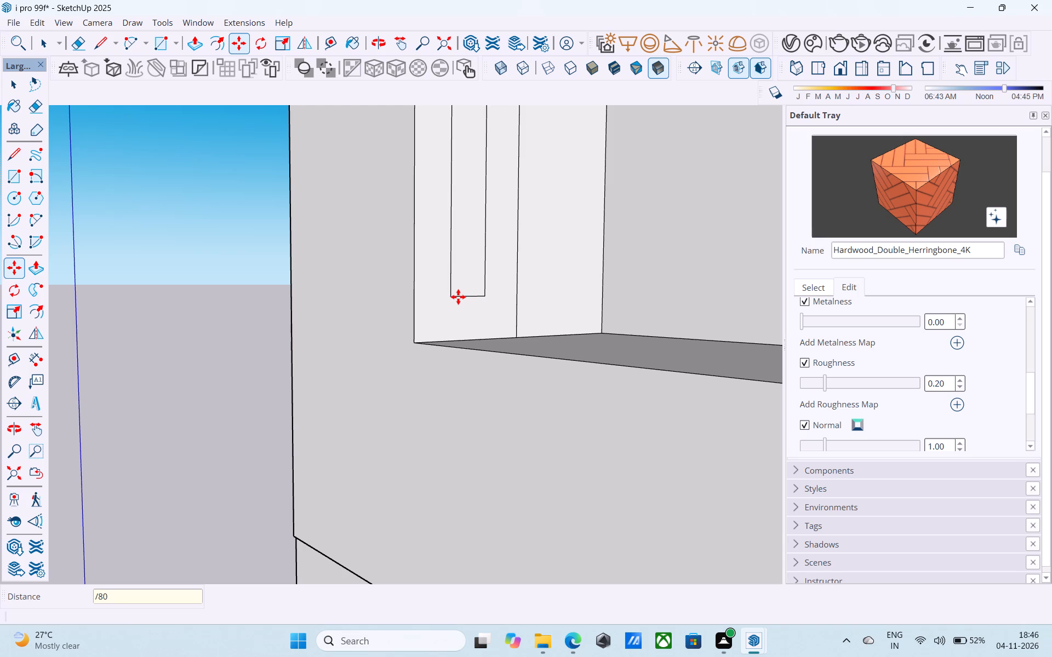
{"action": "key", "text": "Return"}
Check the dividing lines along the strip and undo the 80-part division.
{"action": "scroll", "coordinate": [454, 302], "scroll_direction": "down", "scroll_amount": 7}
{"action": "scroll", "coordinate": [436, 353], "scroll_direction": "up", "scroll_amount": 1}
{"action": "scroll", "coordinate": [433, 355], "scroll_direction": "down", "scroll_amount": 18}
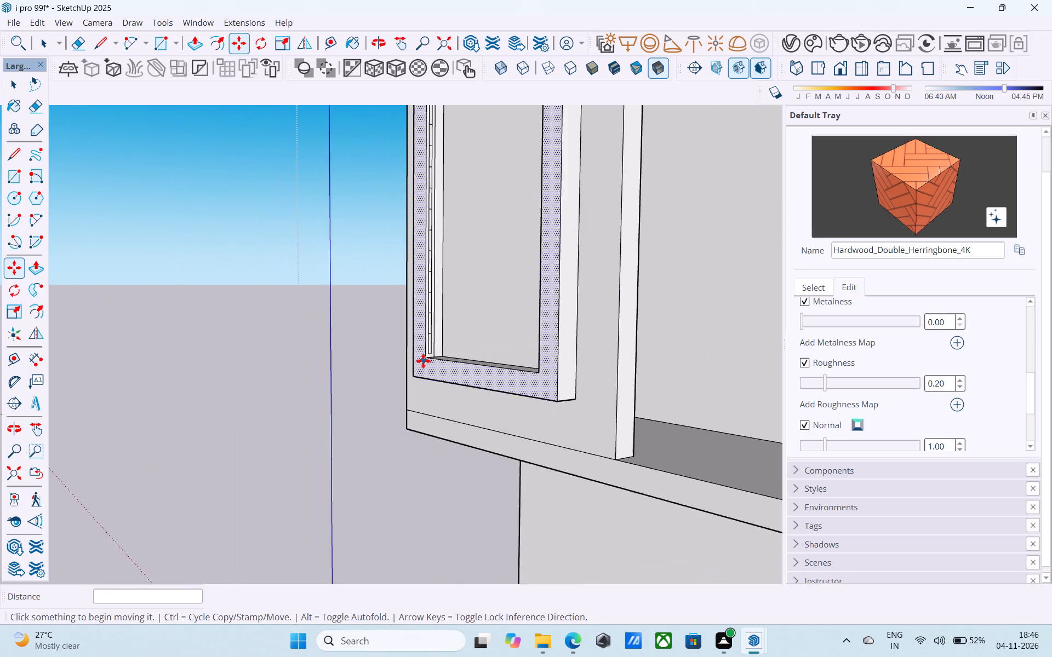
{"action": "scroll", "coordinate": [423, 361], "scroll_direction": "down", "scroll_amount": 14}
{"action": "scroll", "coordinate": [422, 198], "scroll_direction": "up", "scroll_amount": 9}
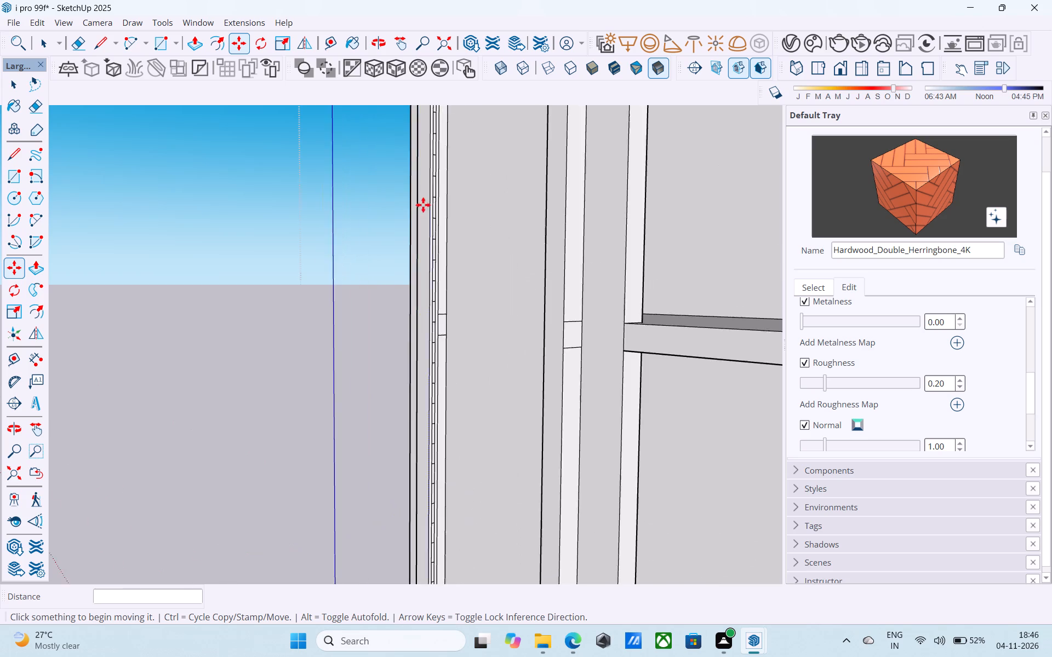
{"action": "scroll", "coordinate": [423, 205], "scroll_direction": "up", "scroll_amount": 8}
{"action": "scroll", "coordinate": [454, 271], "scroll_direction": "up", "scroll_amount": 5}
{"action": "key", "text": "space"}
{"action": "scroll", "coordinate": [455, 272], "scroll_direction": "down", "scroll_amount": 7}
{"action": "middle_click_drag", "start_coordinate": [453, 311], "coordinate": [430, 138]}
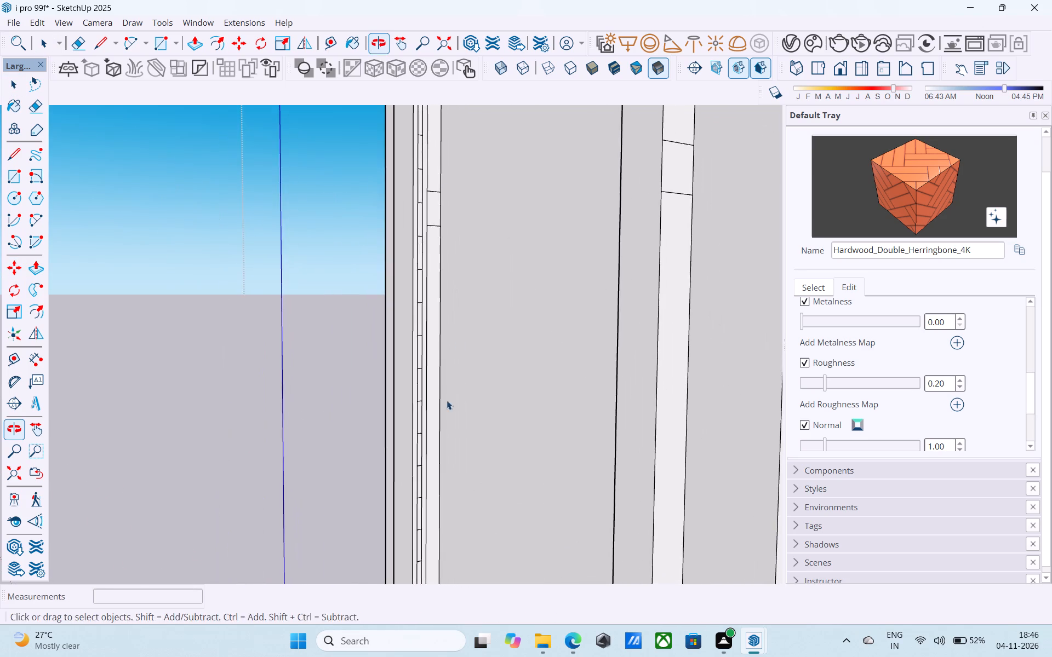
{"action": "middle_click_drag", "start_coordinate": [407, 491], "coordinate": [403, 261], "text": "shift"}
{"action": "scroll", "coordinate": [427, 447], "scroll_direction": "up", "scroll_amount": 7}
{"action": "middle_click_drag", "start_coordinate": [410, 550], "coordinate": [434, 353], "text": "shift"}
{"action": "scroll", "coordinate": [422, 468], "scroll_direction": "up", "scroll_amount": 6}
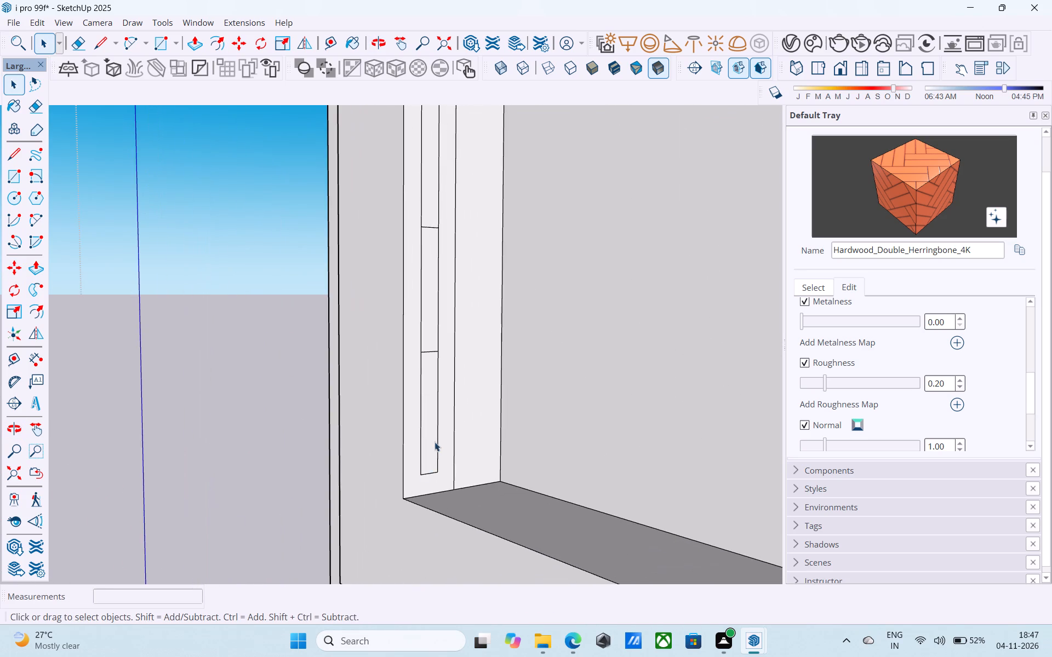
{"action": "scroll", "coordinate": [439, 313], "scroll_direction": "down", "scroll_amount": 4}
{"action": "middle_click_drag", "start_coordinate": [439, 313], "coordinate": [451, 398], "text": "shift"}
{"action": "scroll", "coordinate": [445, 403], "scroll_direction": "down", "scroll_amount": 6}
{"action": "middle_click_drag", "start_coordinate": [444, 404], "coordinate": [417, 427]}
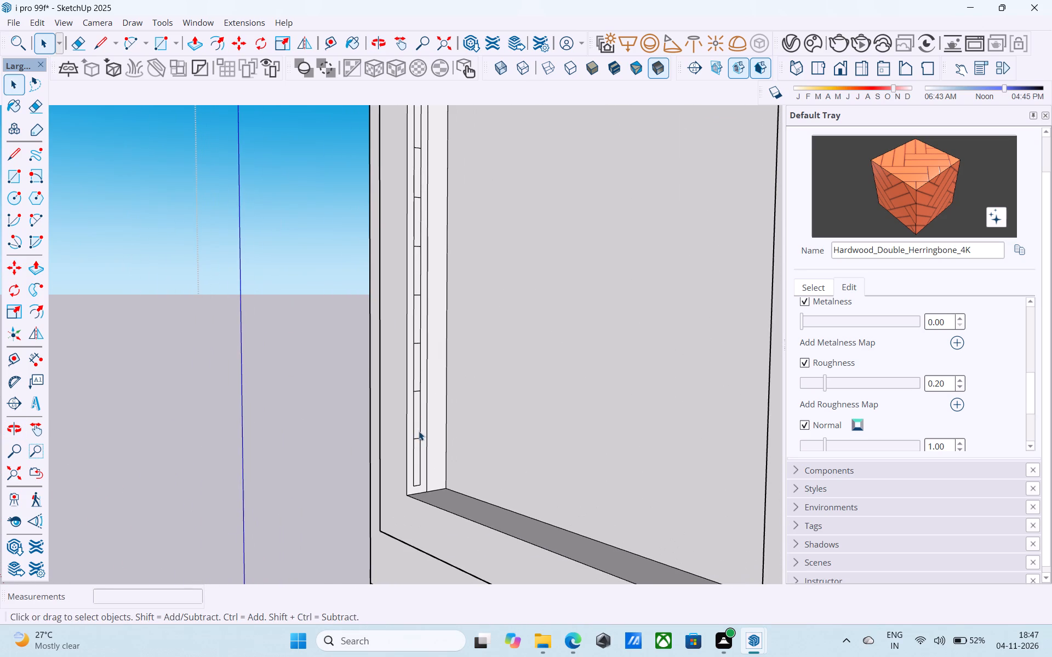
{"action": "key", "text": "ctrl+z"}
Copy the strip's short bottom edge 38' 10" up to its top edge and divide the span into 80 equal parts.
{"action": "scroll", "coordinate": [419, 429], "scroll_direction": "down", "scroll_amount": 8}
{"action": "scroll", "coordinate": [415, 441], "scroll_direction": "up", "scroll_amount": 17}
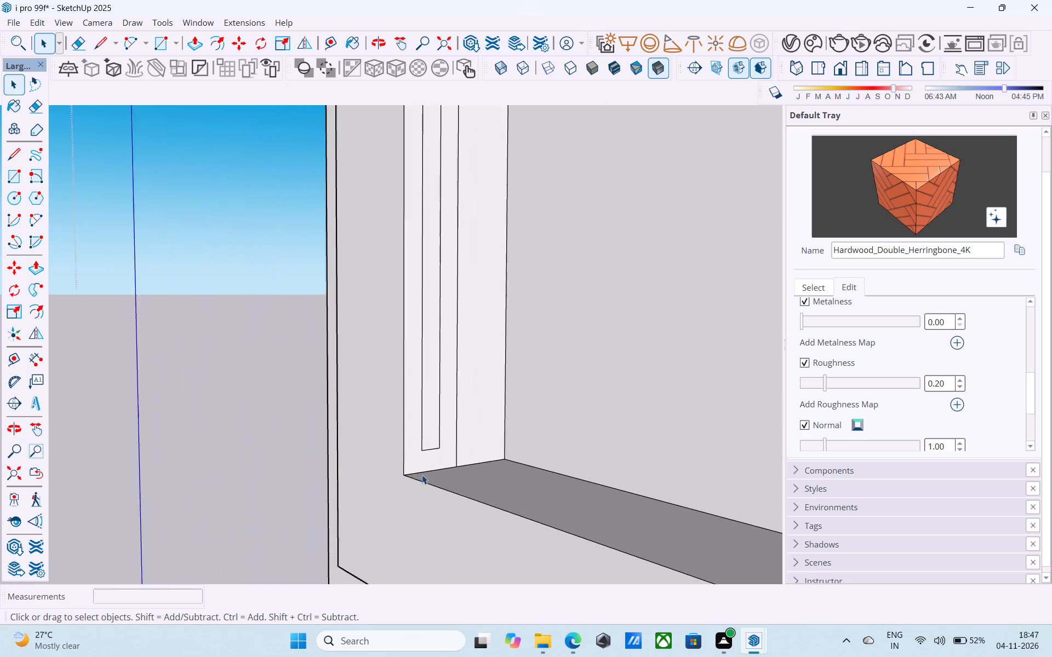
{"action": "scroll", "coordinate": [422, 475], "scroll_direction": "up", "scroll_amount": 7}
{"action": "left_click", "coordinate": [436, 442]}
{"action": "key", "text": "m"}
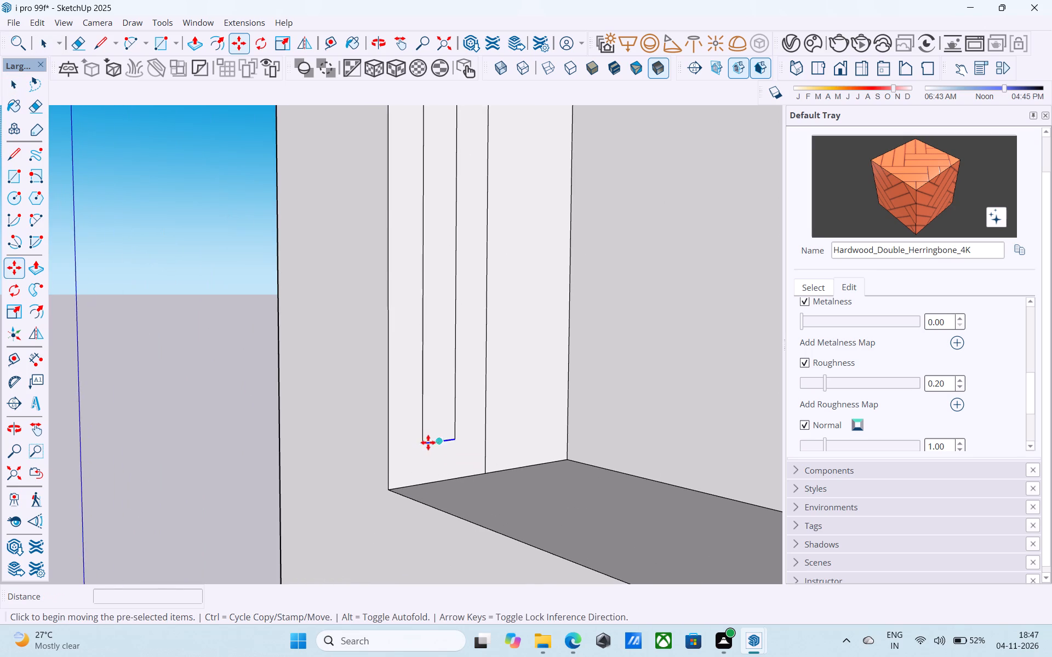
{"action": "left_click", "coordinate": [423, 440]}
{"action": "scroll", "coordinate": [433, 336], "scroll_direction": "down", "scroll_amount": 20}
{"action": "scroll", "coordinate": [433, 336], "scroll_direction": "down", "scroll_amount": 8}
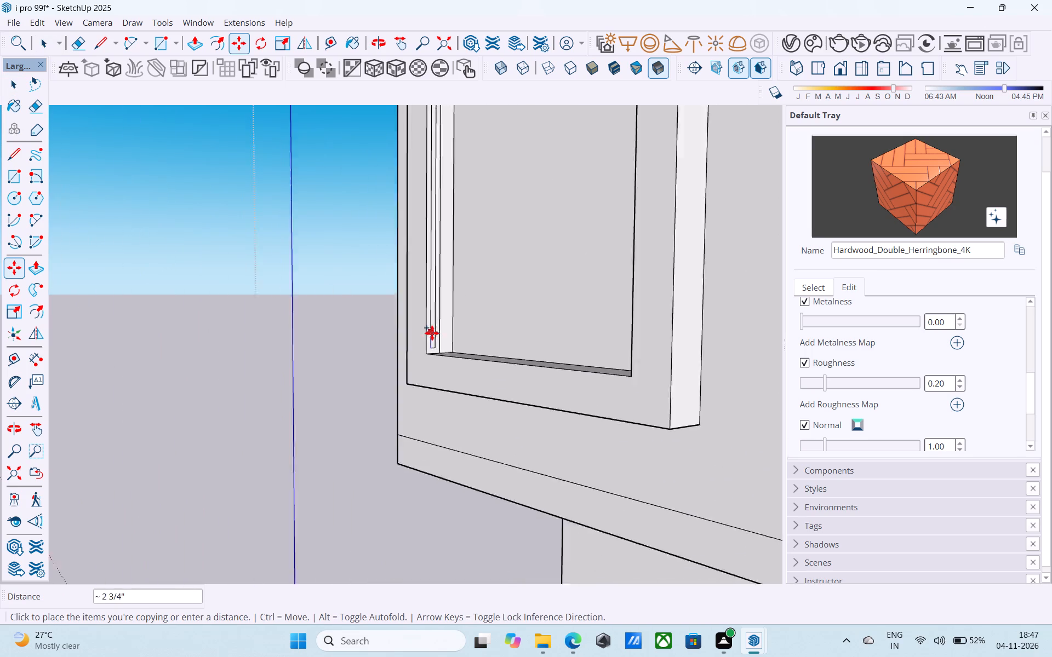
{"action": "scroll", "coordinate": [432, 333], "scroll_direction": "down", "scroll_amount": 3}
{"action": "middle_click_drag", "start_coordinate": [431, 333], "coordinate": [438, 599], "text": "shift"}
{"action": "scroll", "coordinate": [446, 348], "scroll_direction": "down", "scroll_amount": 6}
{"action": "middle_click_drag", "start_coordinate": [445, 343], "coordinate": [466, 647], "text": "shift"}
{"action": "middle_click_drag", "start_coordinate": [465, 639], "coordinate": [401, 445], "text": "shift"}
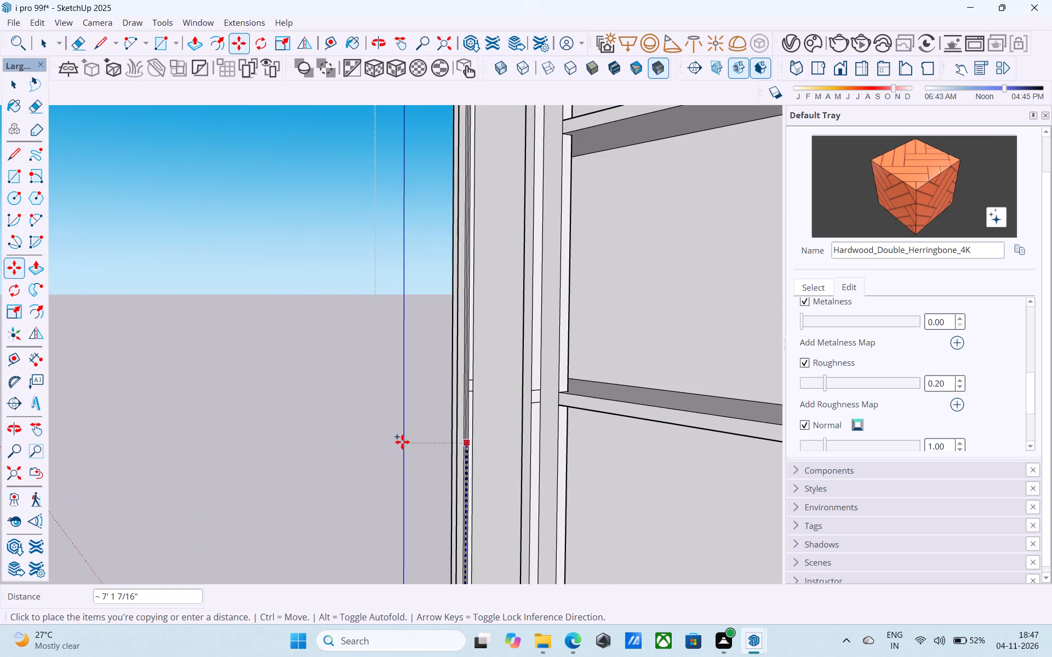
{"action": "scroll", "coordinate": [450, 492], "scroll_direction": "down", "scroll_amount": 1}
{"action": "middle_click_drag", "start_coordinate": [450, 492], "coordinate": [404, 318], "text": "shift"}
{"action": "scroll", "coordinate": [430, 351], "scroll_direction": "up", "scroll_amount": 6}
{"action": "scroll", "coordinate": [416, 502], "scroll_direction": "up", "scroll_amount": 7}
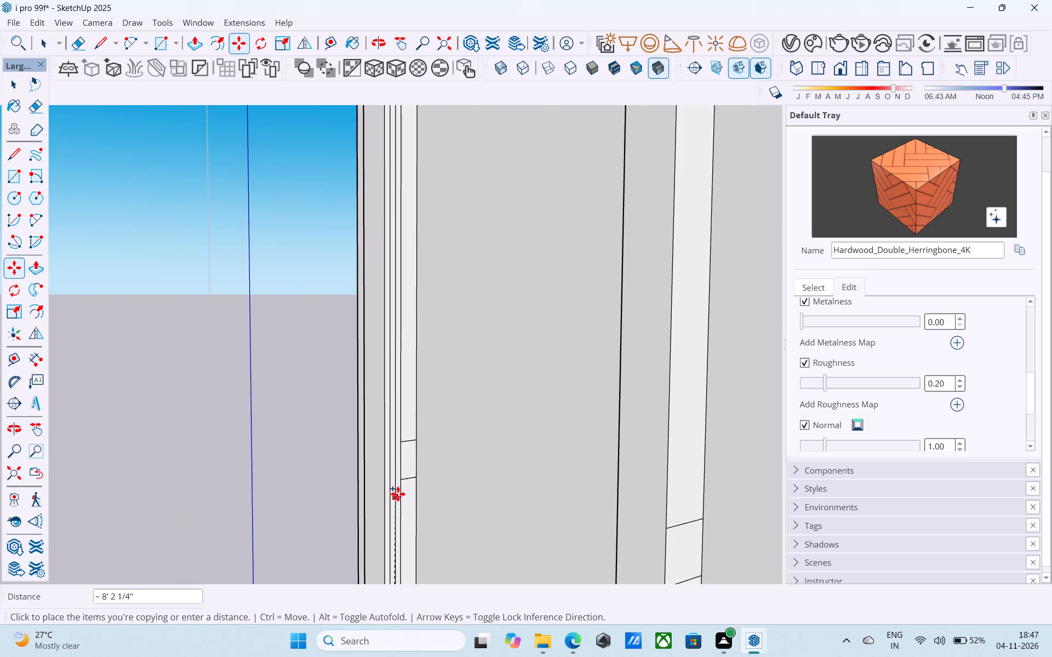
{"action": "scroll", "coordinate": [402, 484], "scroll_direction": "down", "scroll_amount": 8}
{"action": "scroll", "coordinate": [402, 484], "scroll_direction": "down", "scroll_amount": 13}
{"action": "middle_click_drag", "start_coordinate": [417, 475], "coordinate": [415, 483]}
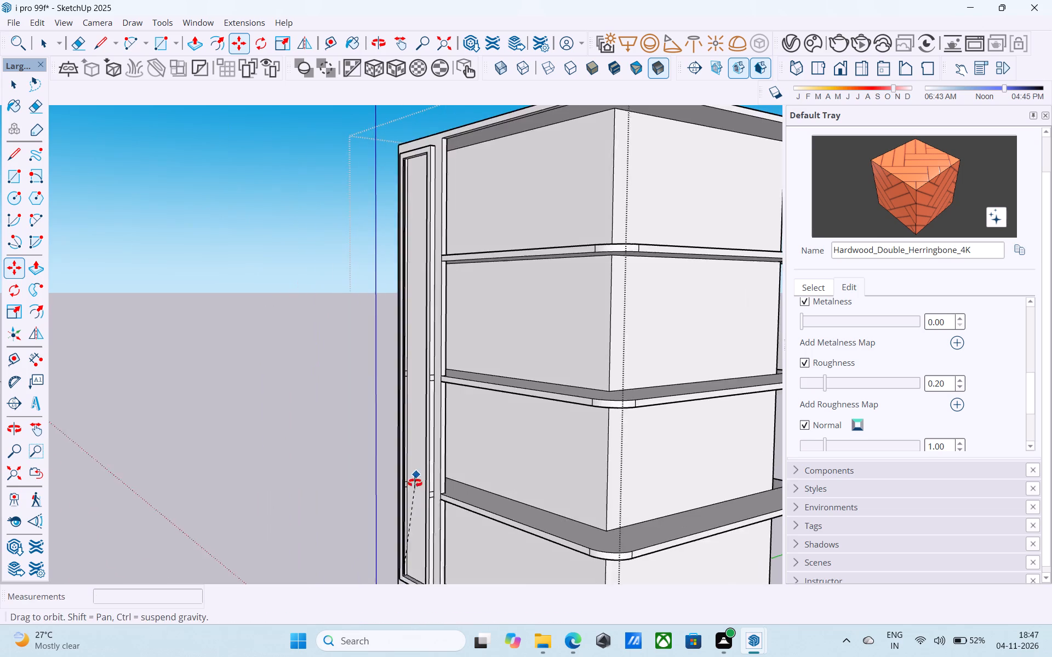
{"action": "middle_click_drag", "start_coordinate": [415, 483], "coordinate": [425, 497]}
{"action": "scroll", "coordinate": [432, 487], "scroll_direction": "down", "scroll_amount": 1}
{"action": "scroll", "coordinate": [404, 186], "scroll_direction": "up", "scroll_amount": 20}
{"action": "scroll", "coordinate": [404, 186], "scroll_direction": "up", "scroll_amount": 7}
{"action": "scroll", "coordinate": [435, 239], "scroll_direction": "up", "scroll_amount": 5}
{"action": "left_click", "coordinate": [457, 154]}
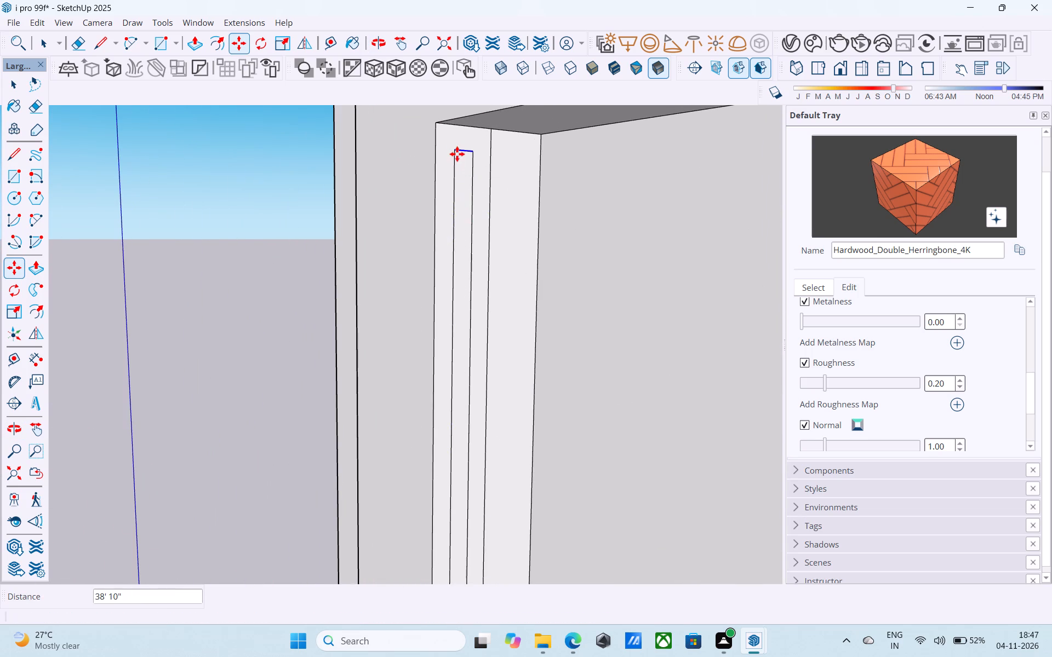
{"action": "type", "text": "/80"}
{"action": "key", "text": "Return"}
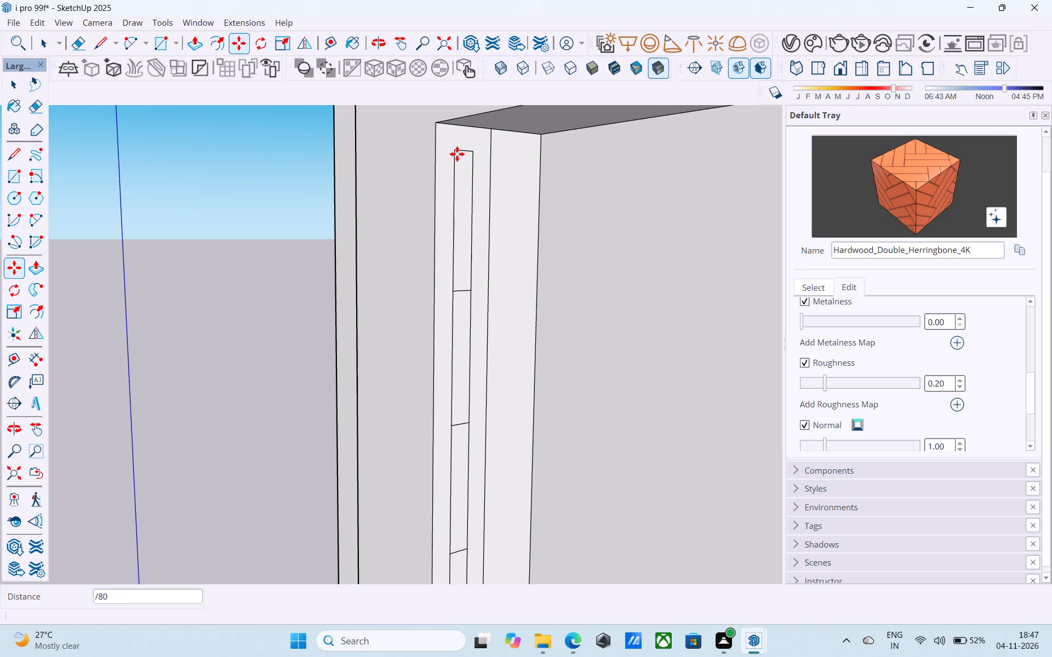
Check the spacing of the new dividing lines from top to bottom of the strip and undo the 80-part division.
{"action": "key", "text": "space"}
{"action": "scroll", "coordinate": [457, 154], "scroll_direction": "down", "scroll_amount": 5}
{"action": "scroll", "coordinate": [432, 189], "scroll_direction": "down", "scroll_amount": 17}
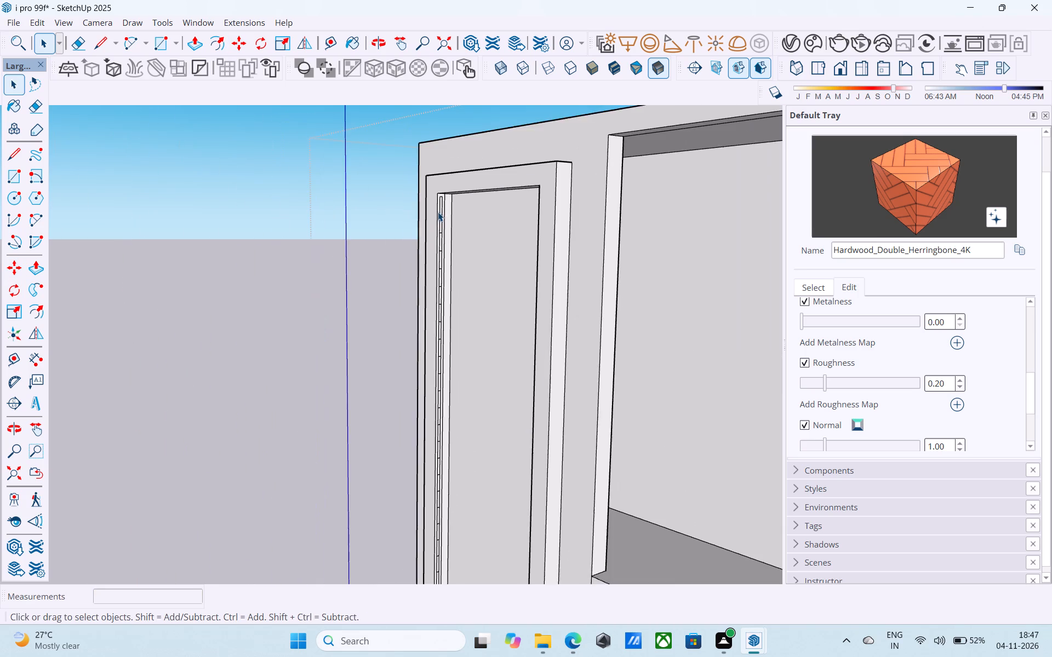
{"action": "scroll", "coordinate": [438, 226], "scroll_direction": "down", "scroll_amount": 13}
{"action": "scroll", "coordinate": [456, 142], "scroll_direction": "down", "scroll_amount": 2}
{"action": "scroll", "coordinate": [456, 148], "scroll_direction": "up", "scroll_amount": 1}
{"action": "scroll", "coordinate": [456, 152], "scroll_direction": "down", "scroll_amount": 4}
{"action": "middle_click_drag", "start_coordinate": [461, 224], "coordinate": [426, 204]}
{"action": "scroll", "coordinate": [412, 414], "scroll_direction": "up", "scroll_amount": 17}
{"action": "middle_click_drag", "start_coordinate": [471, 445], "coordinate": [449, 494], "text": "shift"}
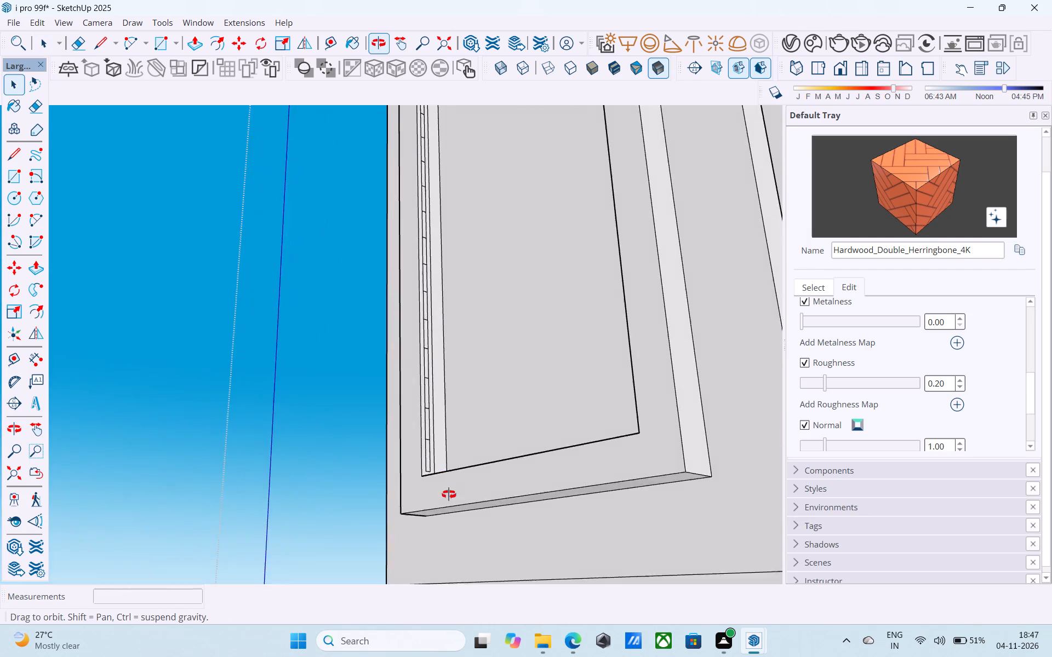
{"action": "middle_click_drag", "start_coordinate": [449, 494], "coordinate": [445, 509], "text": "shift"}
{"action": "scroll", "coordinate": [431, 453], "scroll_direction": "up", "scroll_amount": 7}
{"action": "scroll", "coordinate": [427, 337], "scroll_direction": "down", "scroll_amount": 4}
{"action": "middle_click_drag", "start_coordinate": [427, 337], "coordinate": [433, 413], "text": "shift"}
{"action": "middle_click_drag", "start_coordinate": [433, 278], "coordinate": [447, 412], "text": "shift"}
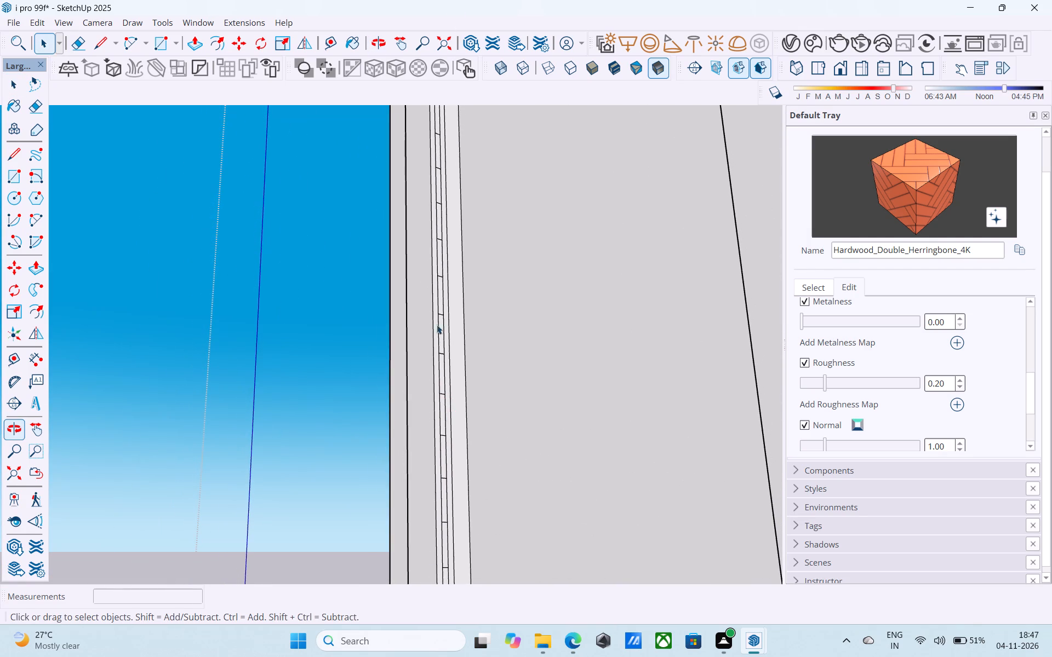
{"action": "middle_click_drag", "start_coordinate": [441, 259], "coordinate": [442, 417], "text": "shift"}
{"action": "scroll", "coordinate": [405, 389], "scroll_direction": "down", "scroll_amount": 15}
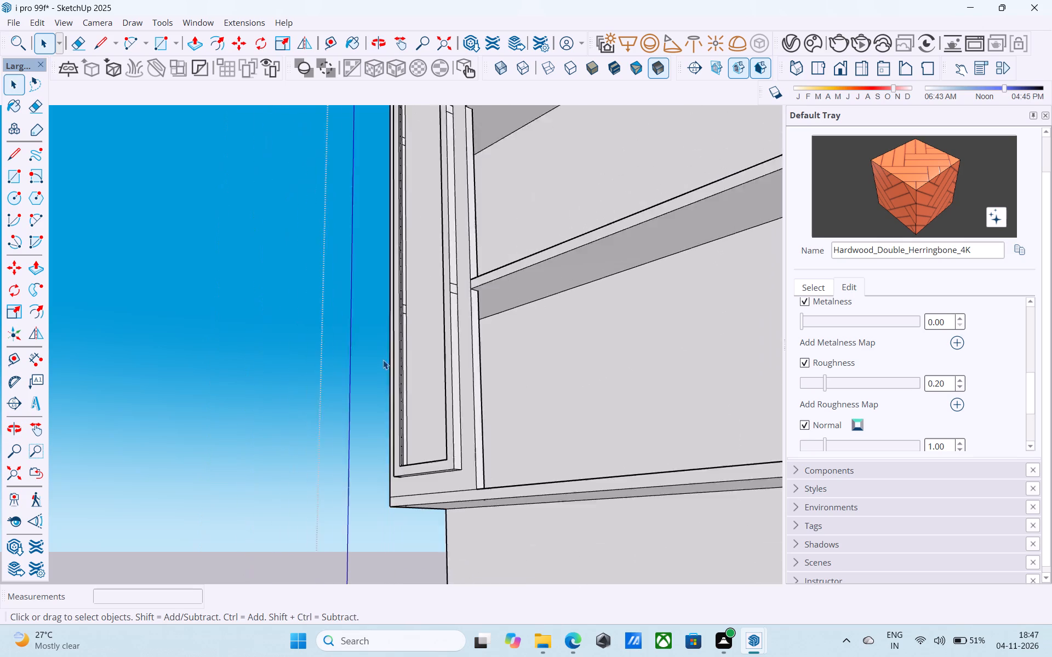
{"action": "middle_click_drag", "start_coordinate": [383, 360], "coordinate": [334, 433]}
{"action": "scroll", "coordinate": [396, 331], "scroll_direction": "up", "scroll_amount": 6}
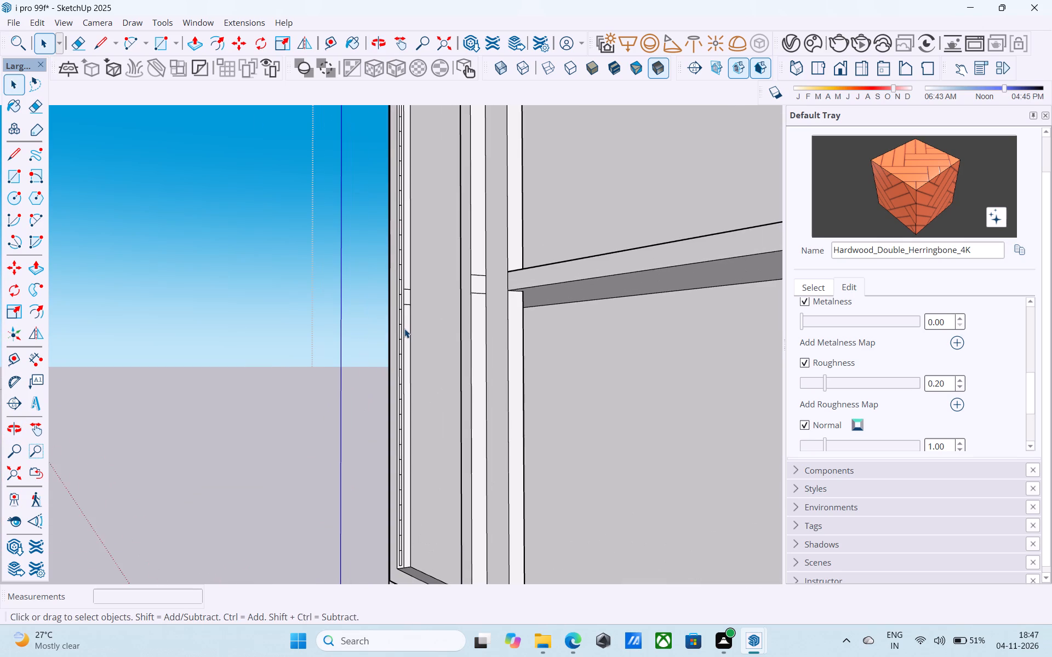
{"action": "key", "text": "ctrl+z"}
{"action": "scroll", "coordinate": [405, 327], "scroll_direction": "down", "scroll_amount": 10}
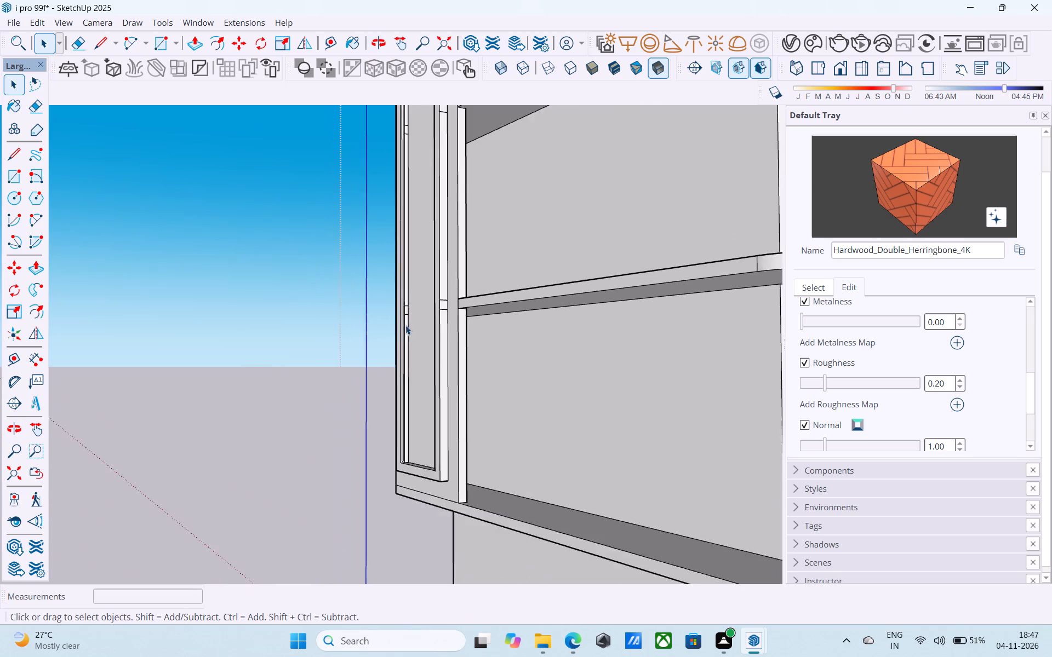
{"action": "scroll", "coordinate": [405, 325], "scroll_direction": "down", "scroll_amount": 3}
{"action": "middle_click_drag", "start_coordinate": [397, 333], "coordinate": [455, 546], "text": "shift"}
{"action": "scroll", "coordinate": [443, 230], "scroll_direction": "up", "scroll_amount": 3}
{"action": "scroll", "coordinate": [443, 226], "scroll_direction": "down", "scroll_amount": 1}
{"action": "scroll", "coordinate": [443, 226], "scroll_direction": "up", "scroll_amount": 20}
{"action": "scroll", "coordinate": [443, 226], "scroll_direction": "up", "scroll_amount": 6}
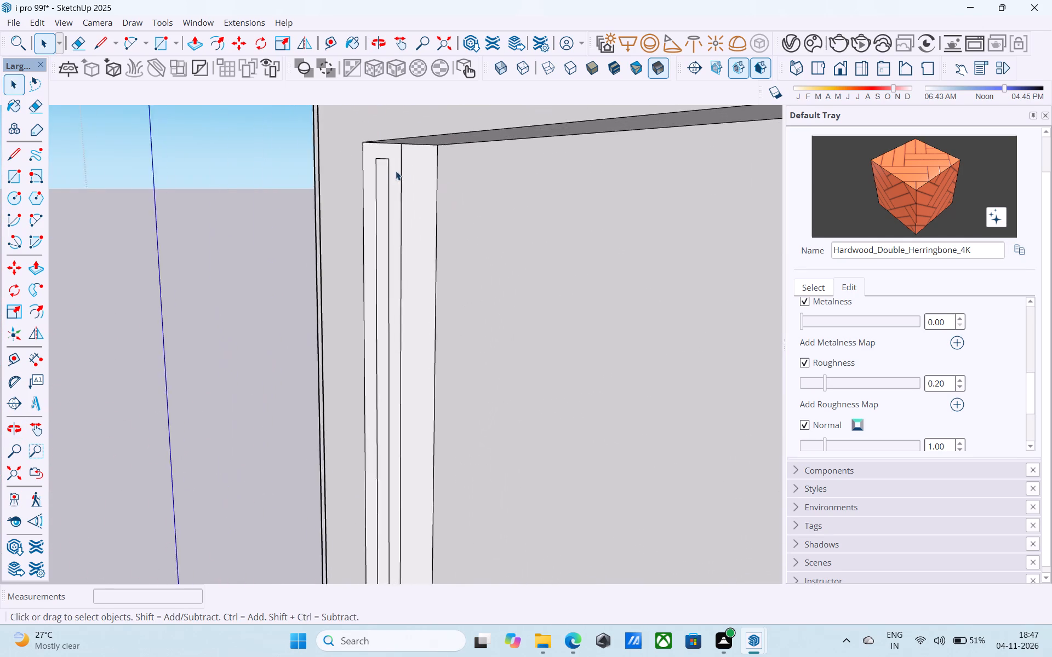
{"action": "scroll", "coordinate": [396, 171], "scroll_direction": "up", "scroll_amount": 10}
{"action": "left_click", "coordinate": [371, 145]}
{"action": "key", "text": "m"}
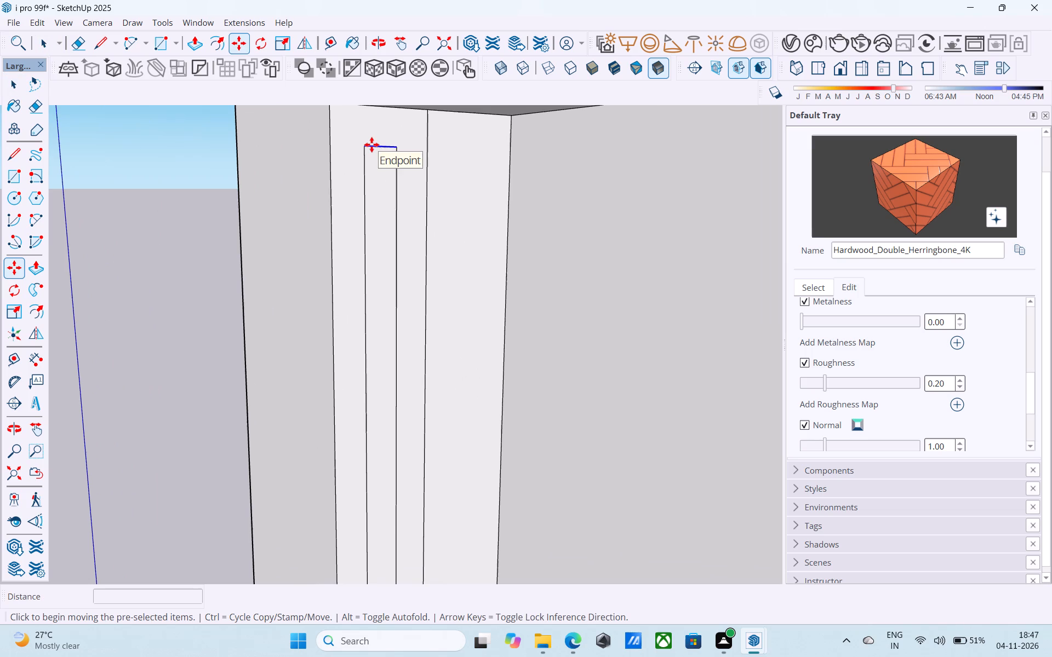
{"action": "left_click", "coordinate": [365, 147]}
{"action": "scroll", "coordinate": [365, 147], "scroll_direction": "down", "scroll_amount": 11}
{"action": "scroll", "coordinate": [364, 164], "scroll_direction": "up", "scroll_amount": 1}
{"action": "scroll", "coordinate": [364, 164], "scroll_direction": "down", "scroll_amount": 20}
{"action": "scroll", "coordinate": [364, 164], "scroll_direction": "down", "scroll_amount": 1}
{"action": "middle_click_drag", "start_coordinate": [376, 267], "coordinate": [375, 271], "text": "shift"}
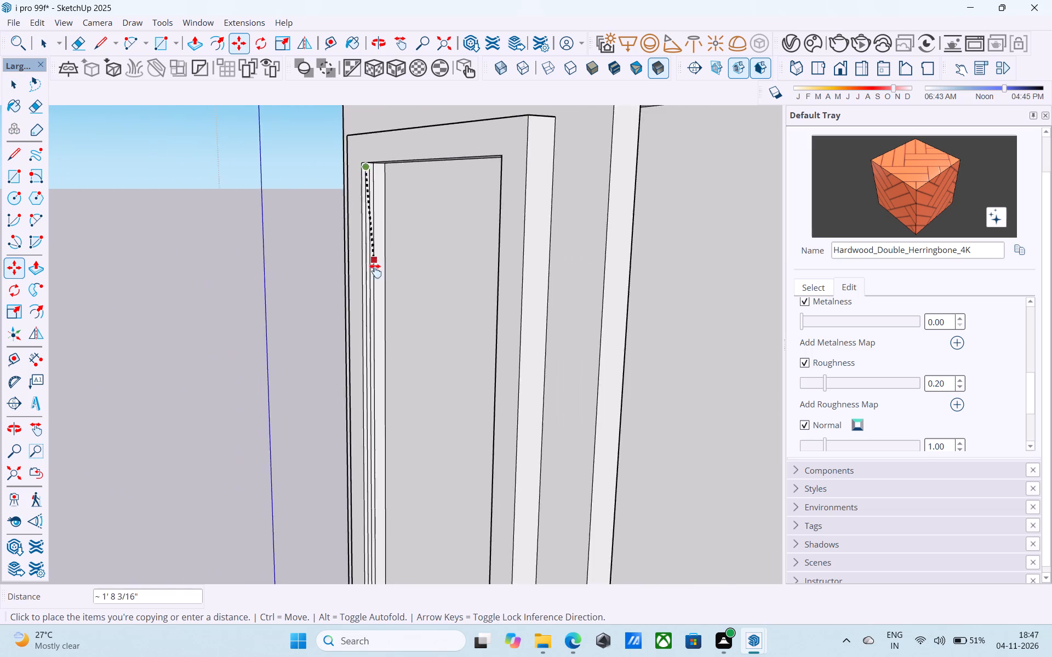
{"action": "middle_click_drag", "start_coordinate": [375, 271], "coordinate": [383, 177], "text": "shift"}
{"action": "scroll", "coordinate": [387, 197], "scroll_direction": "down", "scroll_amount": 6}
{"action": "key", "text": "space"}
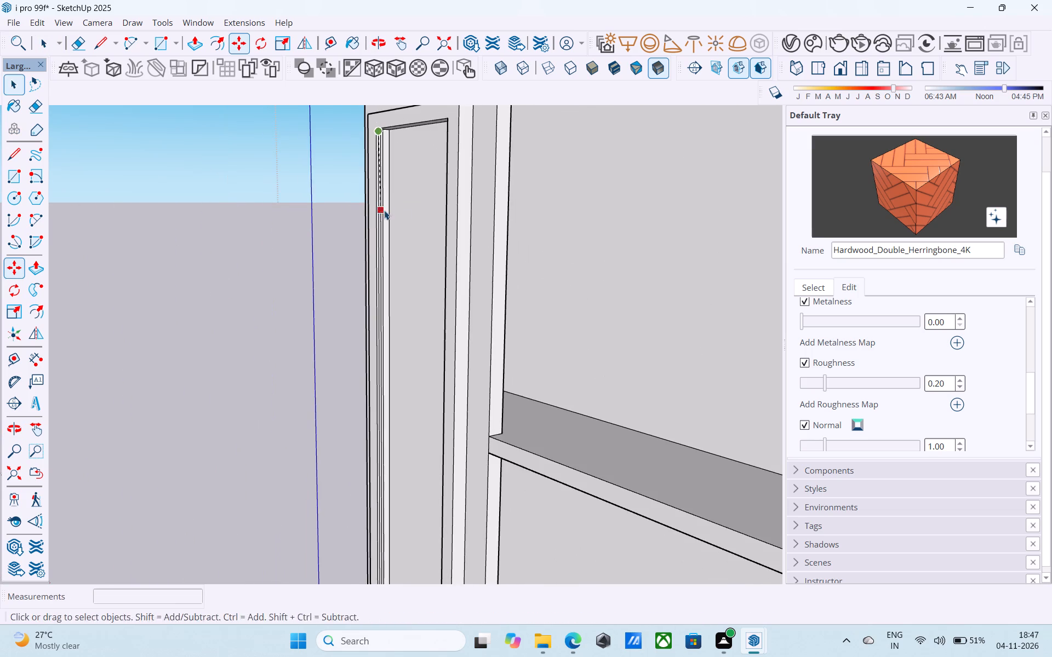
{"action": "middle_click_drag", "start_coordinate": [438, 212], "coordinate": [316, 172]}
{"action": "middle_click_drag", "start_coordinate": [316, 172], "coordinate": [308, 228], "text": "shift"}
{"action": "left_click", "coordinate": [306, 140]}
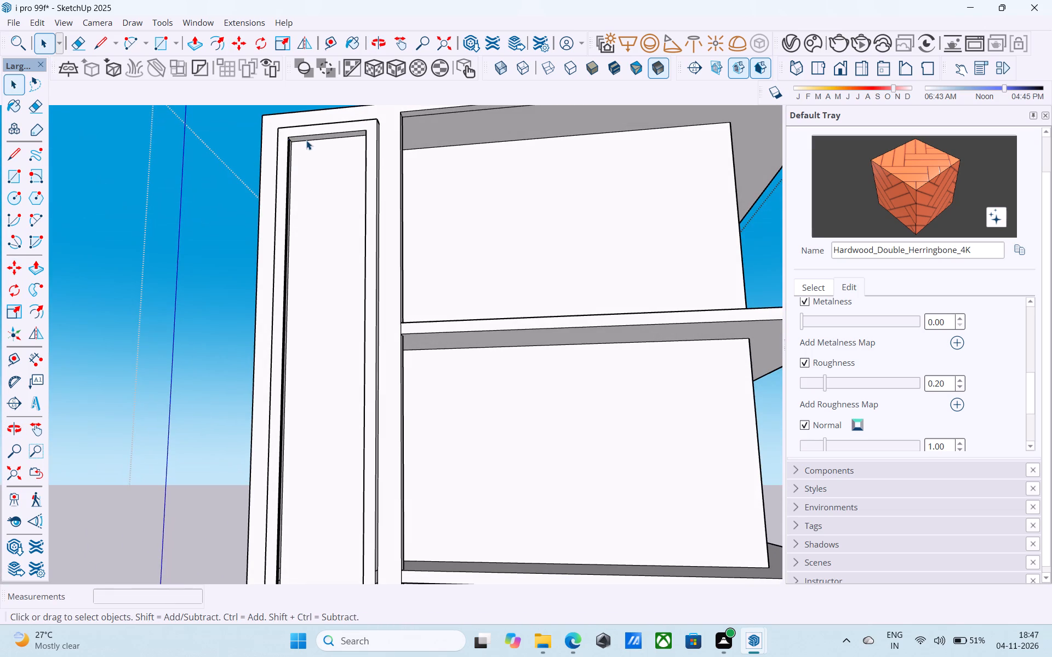
Draw a 4' 3" horizontal line across the side panel's recessed back face at the uppermost intermediate slab line.
{"action": "middle_click_drag", "start_coordinate": [337, 176], "coordinate": [485, 199]}
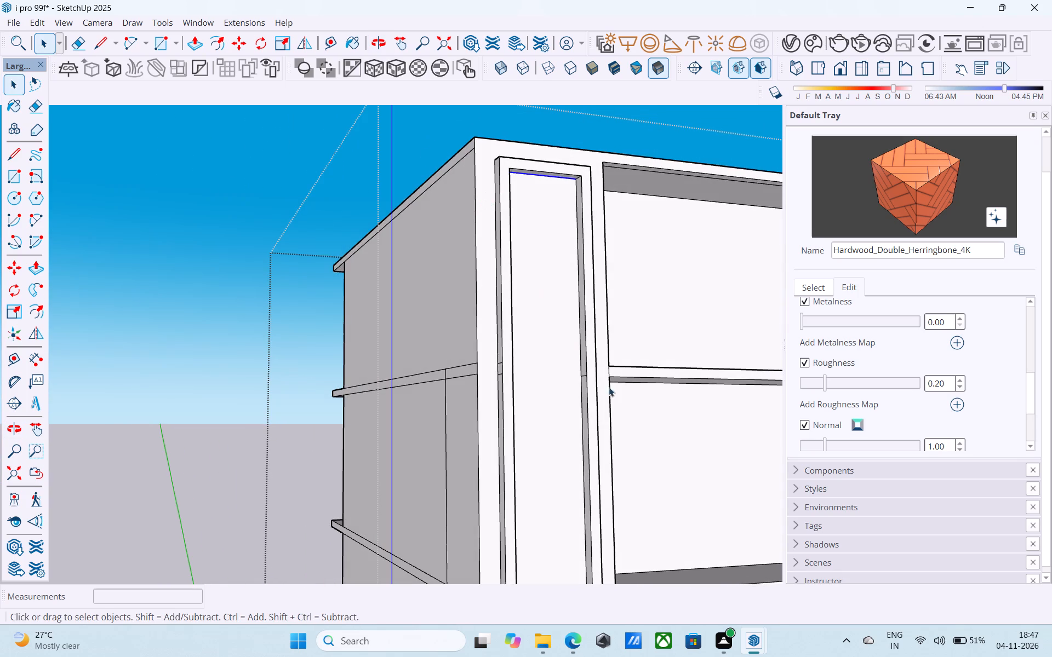
{"action": "scroll", "coordinate": [578, 405], "scroll_direction": "up", "scroll_amount": 4}
{"action": "key", "text": "l"}
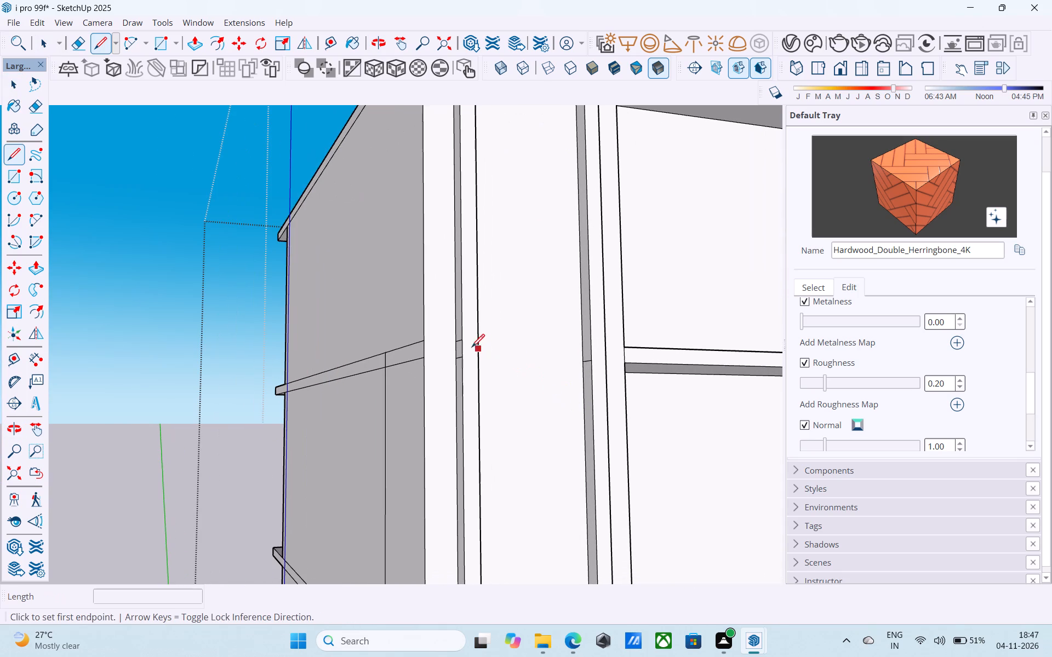
{"action": "left_click", "coordinate": [456, 345]}
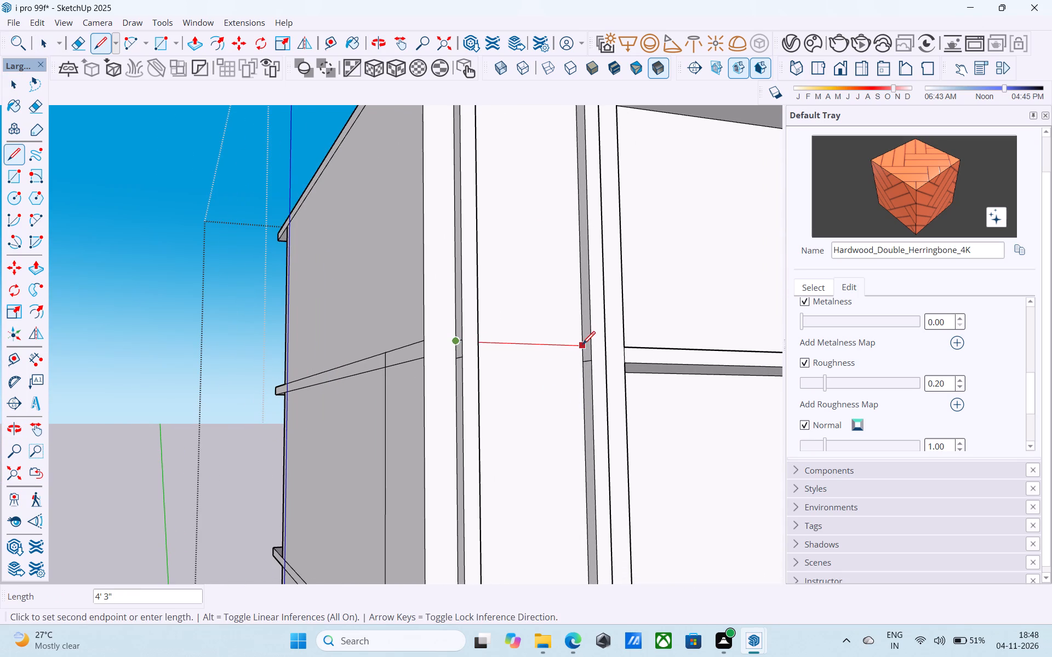
{"action": "left_click", "coordinate": [582, 345]}
Draw 4' 3" horizontal lines across the recessed back face at the two lower intermediate slab lines.
{"action": "scroll", "coordinate": [364, 272], "scroll_direction": "down", "scroll_amount": 13}
{"action": "scroll", "coordinate": [376, 273], "scroll_direction": "up", "scroll_amount": 1}
{"action": "scroll", "coordinate": [382, 279], "scroll_direction": "down", "scroll_amount": 1}
{"action": "middle_click_drag", "start_coordinate": [462, 483], "coordinate": [539, 479]}
{"action": "scroll", "coordinate": [408, 381], "scroll_direction": "up", "scroll_amount": 6}
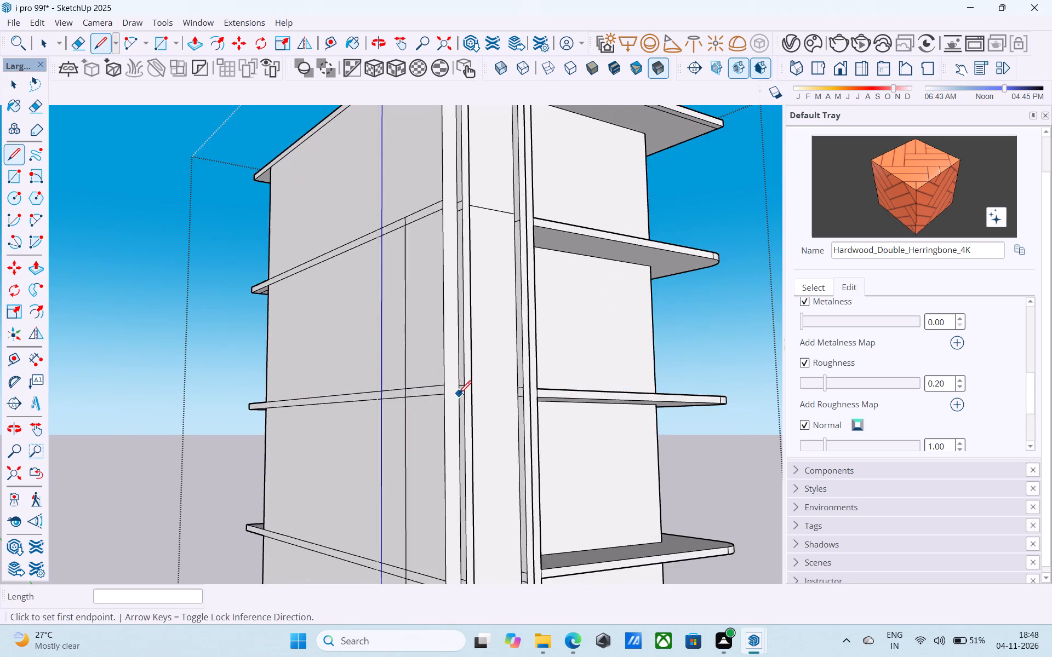
{"action": "scroll", "coordinate": [483, 401], "scroll_direction": "up", "scroll_amount": 5}
{"action": "left_click", "coordinate": [441, 378]}
{"action": "left_click", "coordinate": [540, 378]}
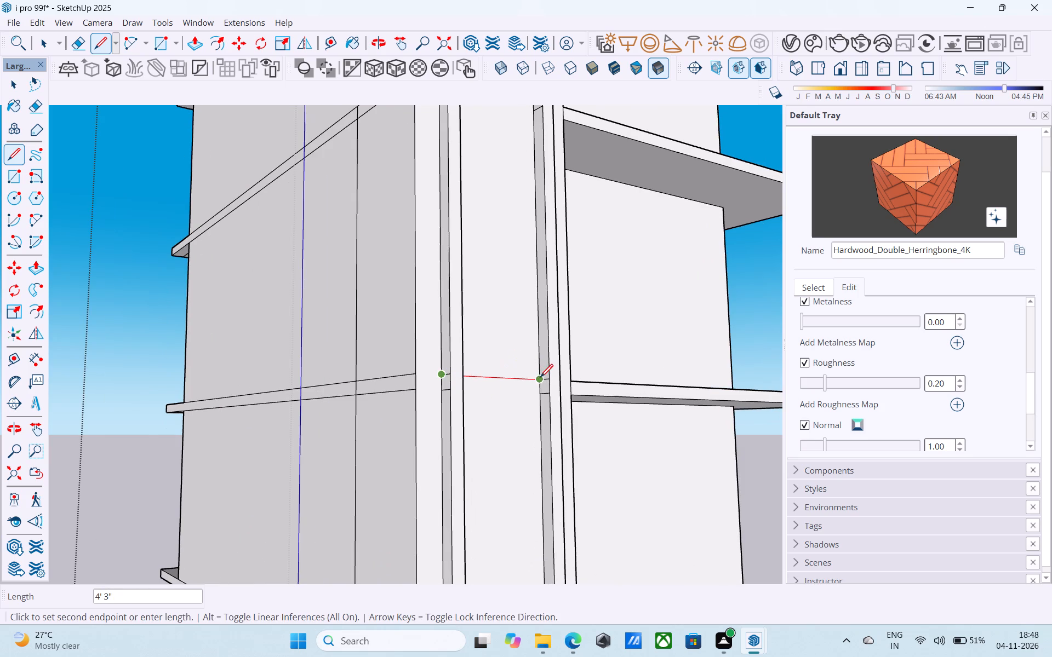
{"action": "scroll", "coordinate": [540, 381], "scroll_direction": "down", "scroll_amount": 5}
{"action": "middle_click_drag", "start_coordinate": [539, 391], "coordinate": [496, 230]}
{"action": "left_click", "coordinate": [436, 401]}
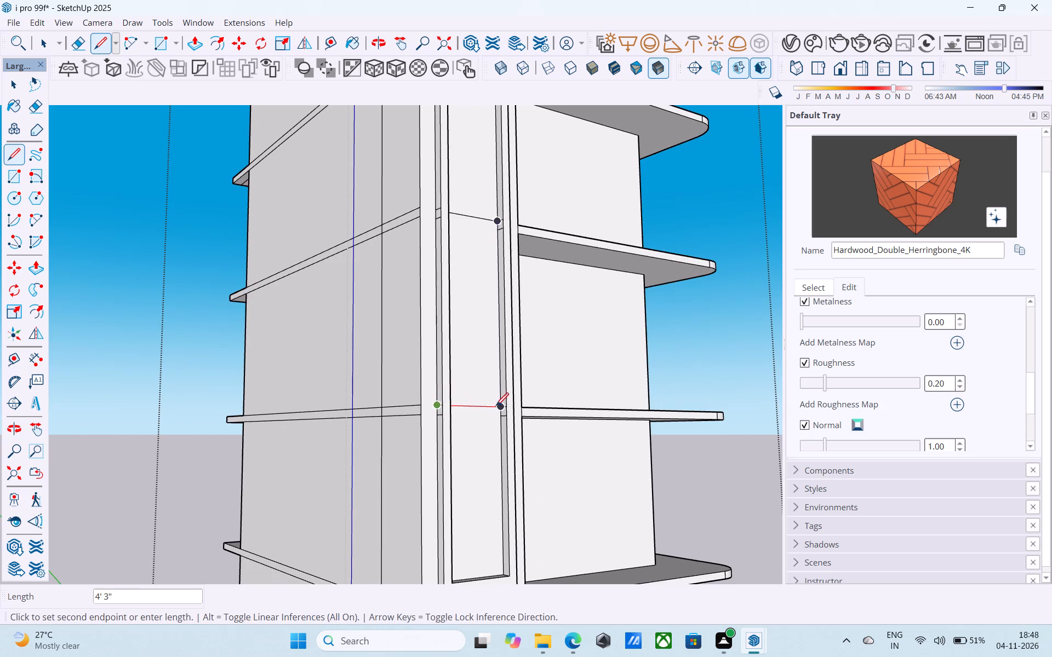
{"action": "left_click", "coordinate": [500, 407]}
Draw a short line across the narrow side strip in the recess, level with the lowest dividing line.
{"action": "middle_click_drag", "start_coordinate": [491, 465], "coordinate": [487, 406]}
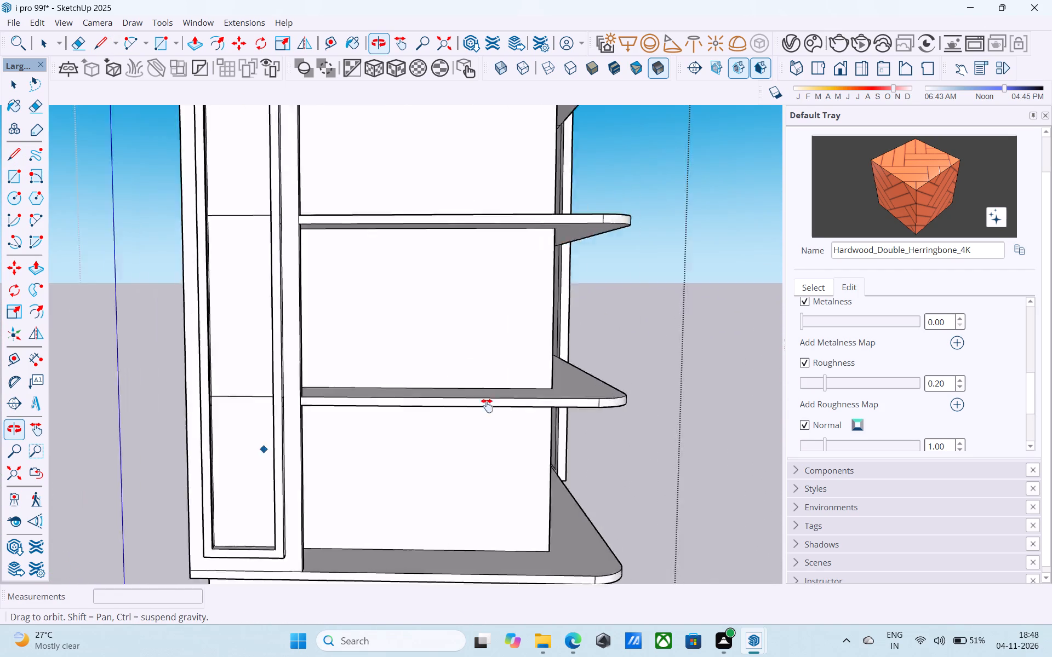
{"action": "middle_click_drag", "start_coordinate": [487, 406], "coordinate": [380, 451]}
{"action": "key", "text": "space"}
{"action": "scroll", "coordinate": [538, 543], "scroll_direction": "up", "scroll_amount": 6}
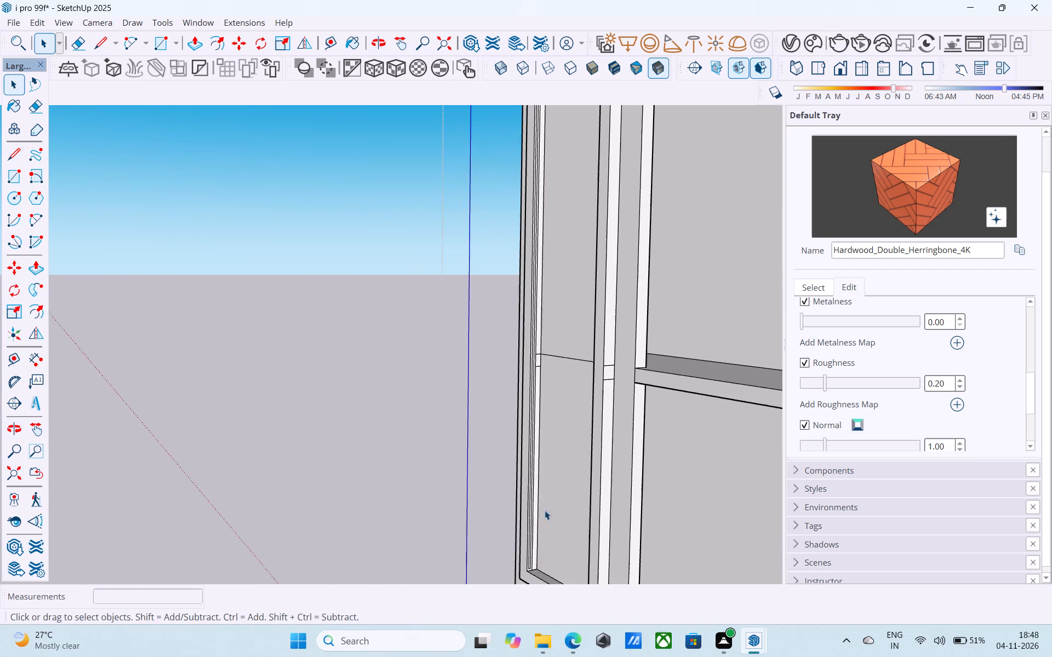
{"action": "scroll", "coordinate": [529, 450], "scroll_direction": "up", "scroll_amount": 5}
{"action": "middle_click_drag", "start_coordinate": [574, 362], "coordinate": [495, 352]}
{"action": "scroll", "coordinate": [550, 313], "scroll_direction": "up", "scroll_amount": 2}
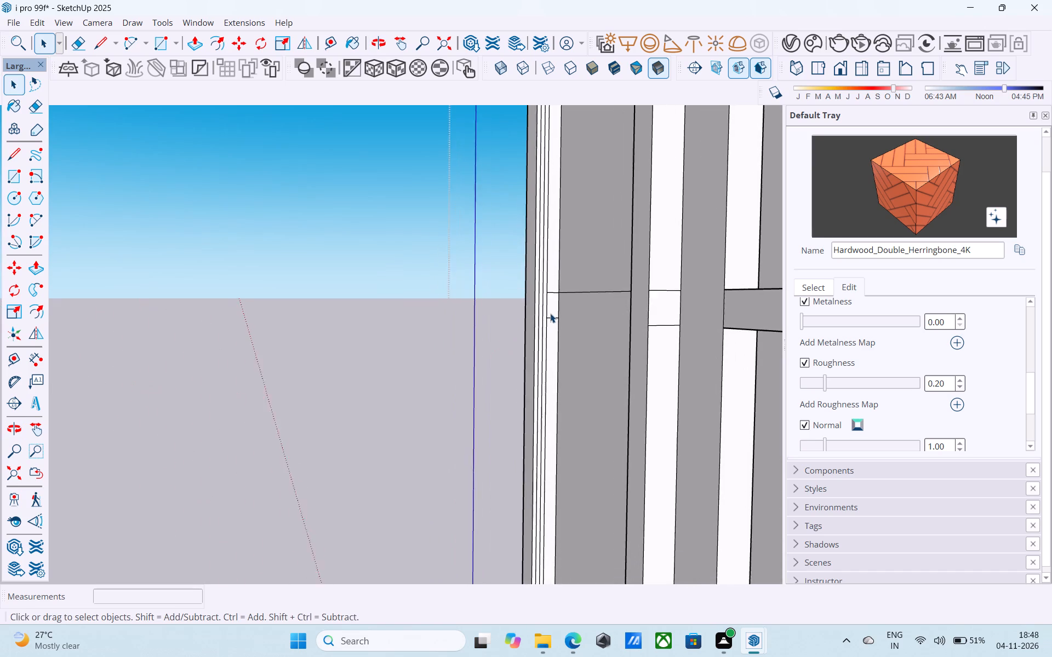
{"action": "scroll", "coordinate": [550, 313], "scroll_direction": "up", "scroll_amount": 3}
{"action": "key", "text": "l"}
{"action": "scroll", "coordinate": [540, 291], "scroll_direction": "up", "scroll_amount": 8}
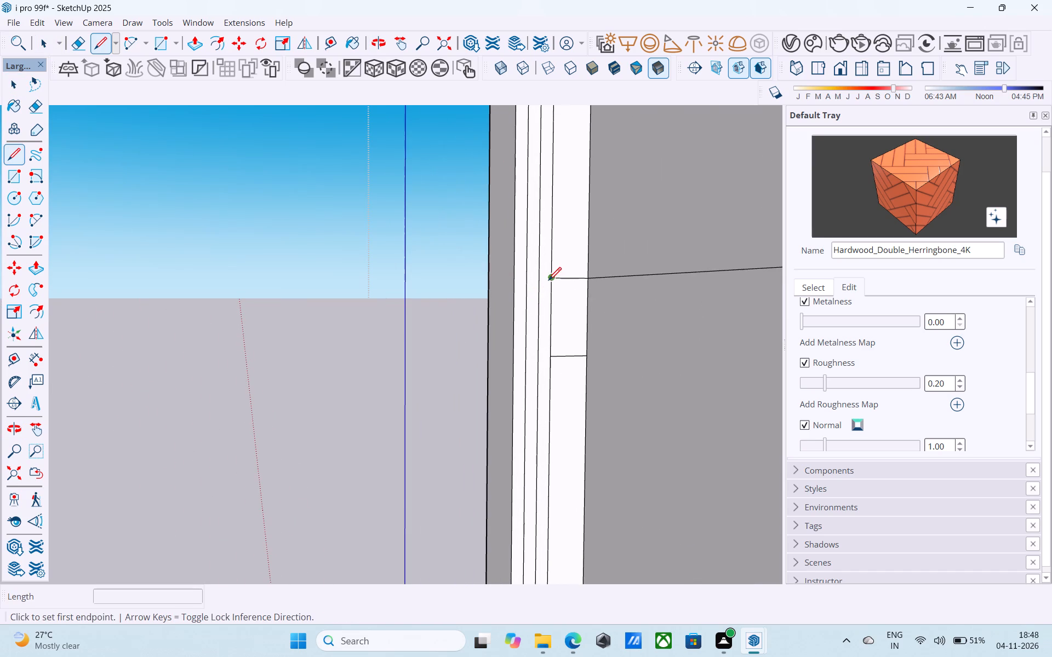
{"action": "left_click", "coordinate": [548, 281]}
{"action": "left_click", "coordinate": [528, 279]}
{"action": "key", "text": "space"}
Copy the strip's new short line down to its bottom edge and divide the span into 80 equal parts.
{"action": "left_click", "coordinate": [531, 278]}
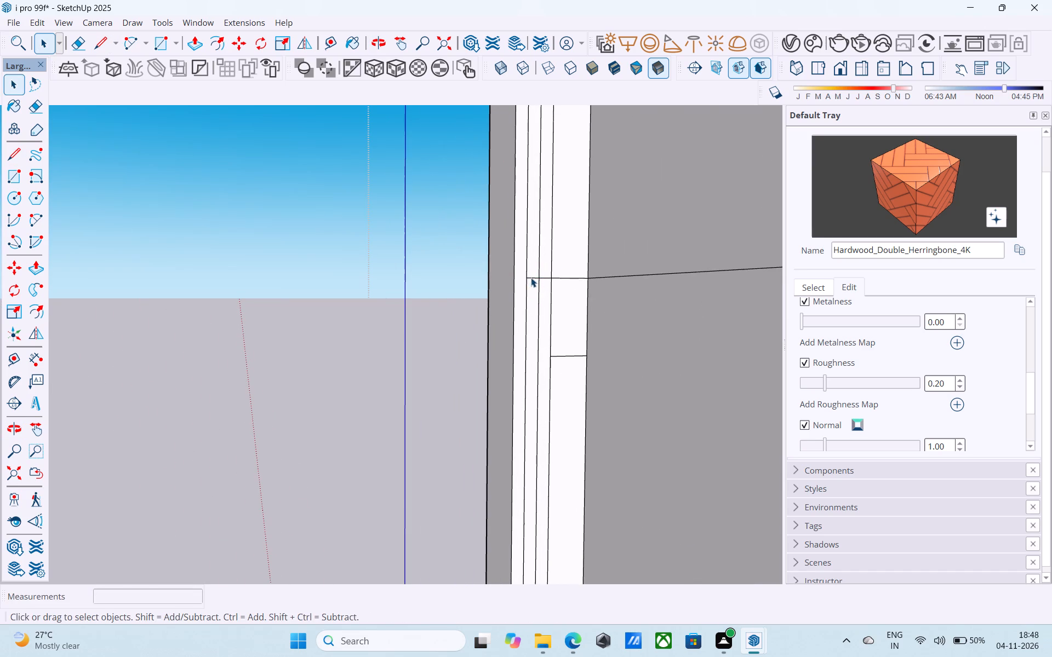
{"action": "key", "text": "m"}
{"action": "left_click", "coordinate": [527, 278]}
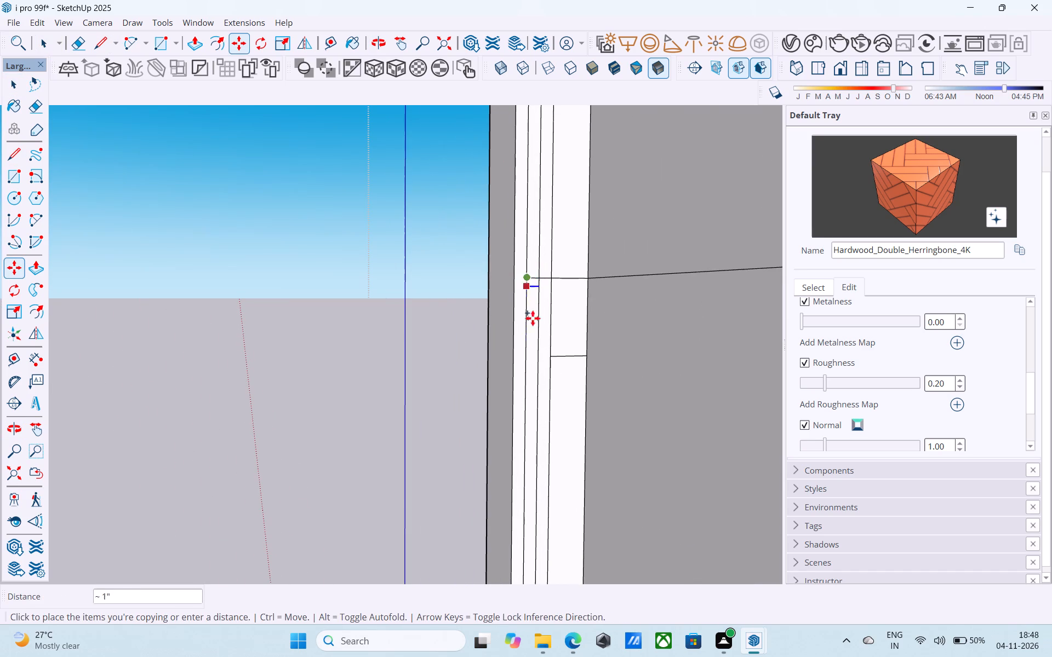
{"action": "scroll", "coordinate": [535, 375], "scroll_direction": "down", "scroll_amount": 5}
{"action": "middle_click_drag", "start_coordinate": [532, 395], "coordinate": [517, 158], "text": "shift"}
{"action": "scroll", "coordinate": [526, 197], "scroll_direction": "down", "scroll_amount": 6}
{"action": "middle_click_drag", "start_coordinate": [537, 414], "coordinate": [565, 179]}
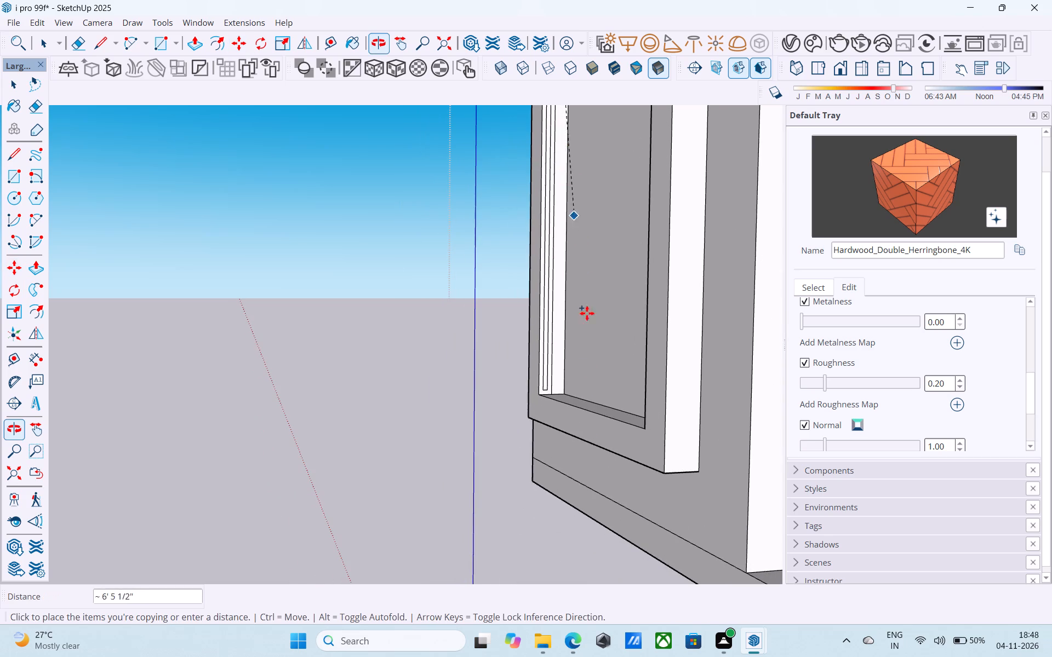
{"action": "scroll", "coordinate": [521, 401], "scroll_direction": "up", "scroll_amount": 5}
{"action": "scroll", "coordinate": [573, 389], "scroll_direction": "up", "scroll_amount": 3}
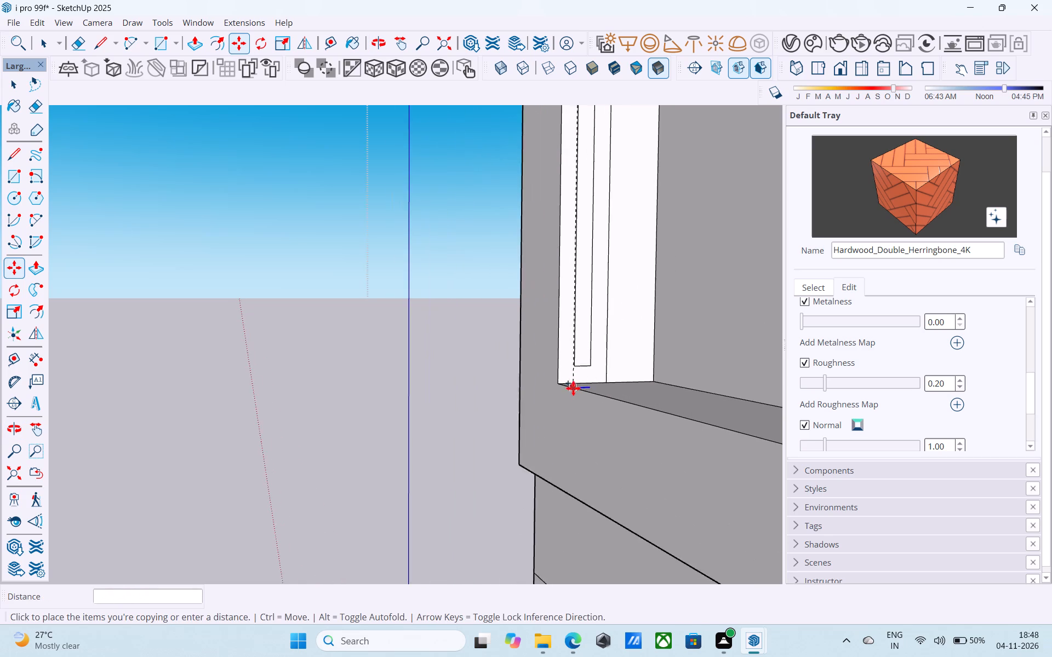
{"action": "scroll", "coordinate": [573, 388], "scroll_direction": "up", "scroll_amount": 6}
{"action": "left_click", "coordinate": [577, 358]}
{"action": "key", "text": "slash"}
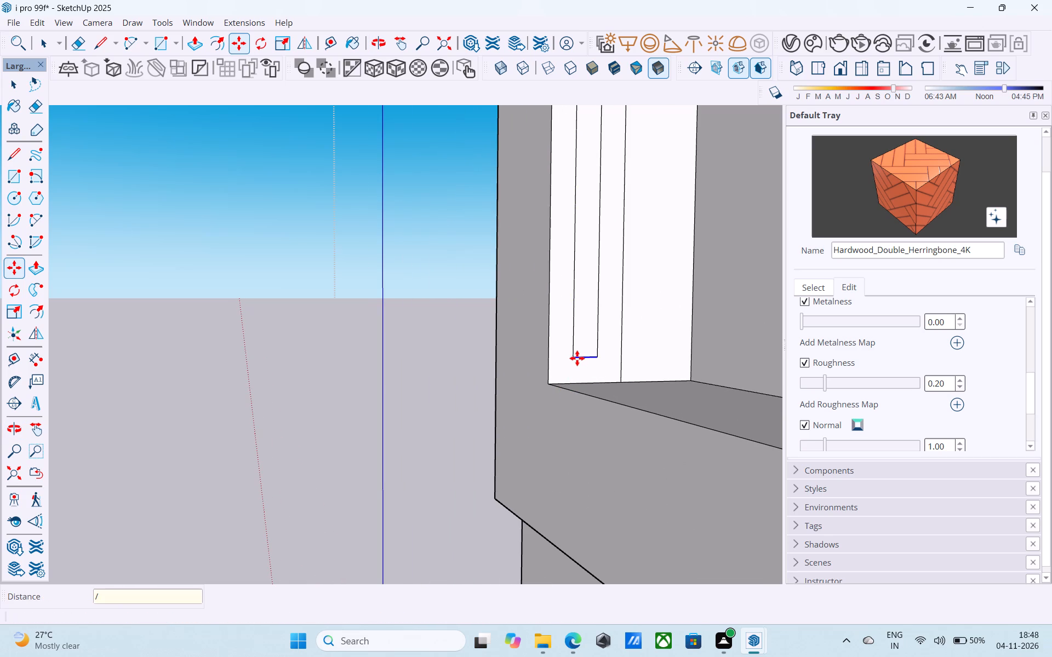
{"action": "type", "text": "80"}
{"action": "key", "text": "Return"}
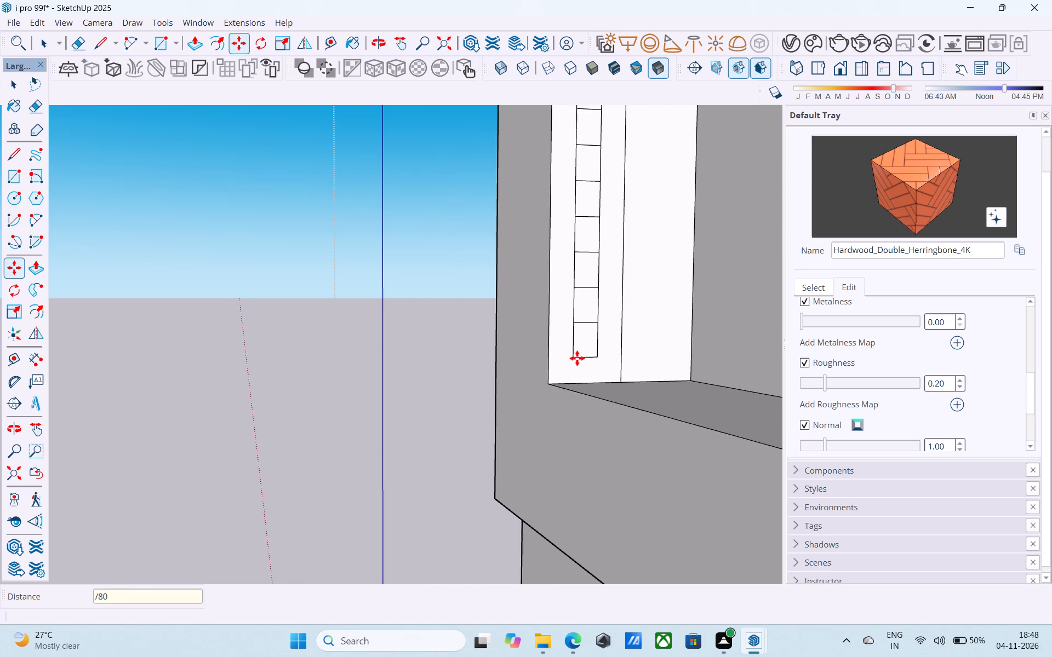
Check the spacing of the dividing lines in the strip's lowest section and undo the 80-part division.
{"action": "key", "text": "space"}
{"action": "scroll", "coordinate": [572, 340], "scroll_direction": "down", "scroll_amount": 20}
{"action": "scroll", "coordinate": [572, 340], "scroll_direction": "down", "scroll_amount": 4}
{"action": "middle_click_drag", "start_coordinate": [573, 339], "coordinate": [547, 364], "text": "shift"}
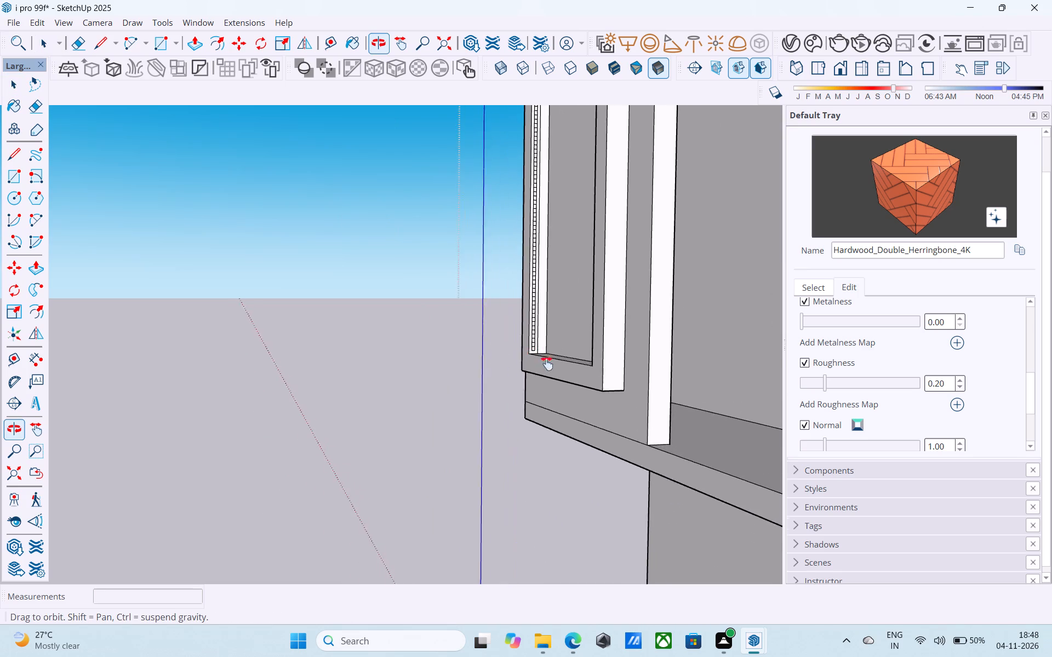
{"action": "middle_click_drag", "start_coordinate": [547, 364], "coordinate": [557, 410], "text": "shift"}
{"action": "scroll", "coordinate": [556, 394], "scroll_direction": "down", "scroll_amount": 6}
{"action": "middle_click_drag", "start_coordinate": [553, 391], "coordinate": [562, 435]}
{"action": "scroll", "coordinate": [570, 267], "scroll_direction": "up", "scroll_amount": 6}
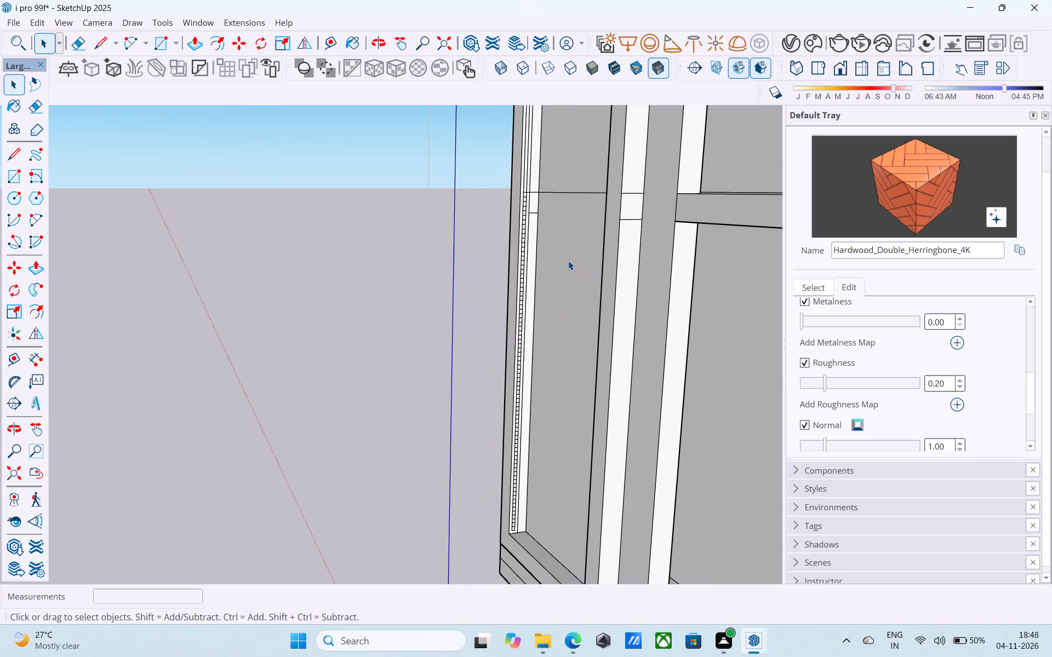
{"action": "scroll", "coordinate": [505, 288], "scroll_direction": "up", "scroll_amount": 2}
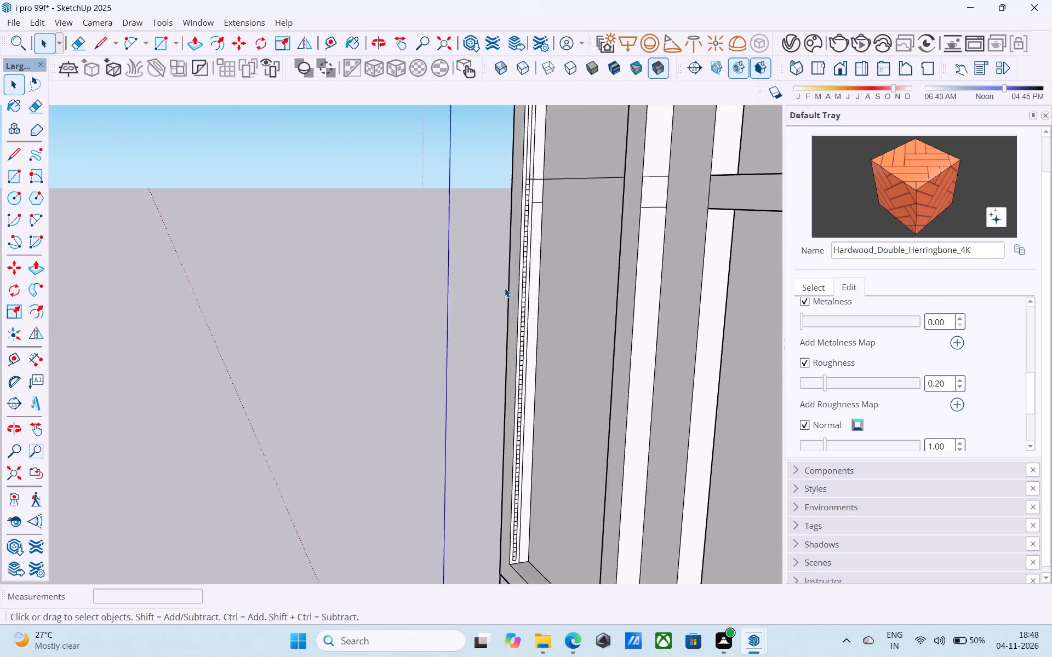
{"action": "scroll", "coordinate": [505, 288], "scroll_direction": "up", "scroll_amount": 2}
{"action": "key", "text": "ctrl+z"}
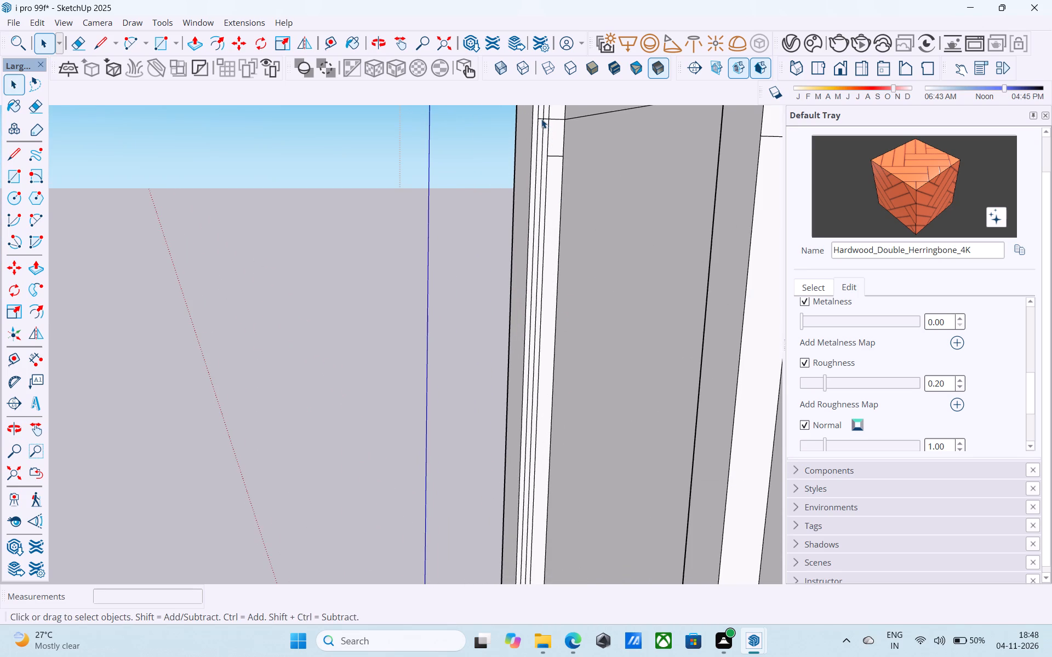
Copy the strip's short line 8' 11" down to its bottom edge and divide the span into 40 equal parts.
{"action": "left_click", "coordinate": [541, 118]}
{"action": "key", "text": "m"}
{"action": "scroll", "coordinate": [541, 118], "scroll_direction": "up", "scroll_amount": 4}
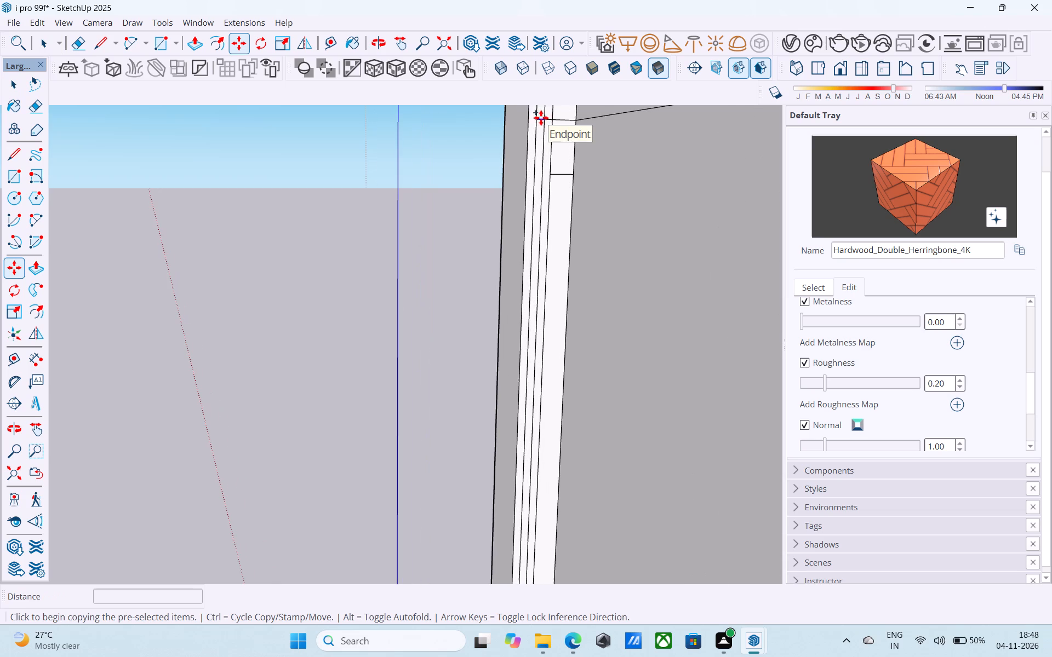
{"action": "left_click", "coordinate": [535, 118]}
{"action": "scroll", "coordinate": [537, 222], "scroll_direction": "down", "scroll_amount": 13}
{"action": "middle_click_drag", "start_coordinate": [546, 347], "coordinate": [566, 223], "text": "shift"}
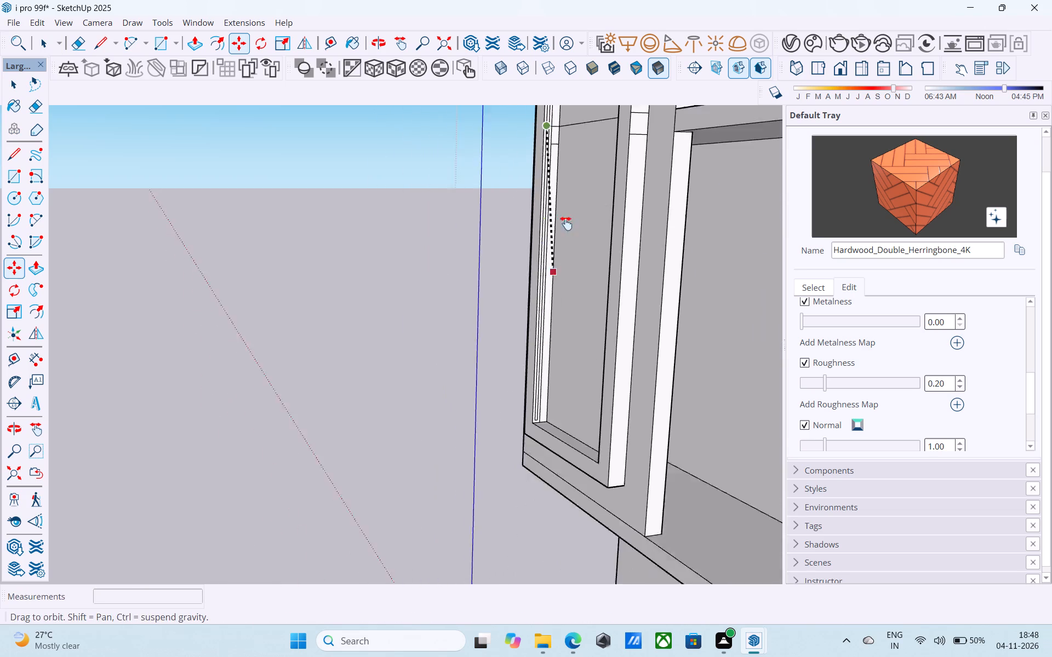
{"action": "middle_click_drag", "start_coordinate": [566, 223], "coordinate": [570, 204], "text": "shift"}
{"action": "scroll", "coordinate": [567, 301], "scroll_direction": "up", "scroll_amount": 20}
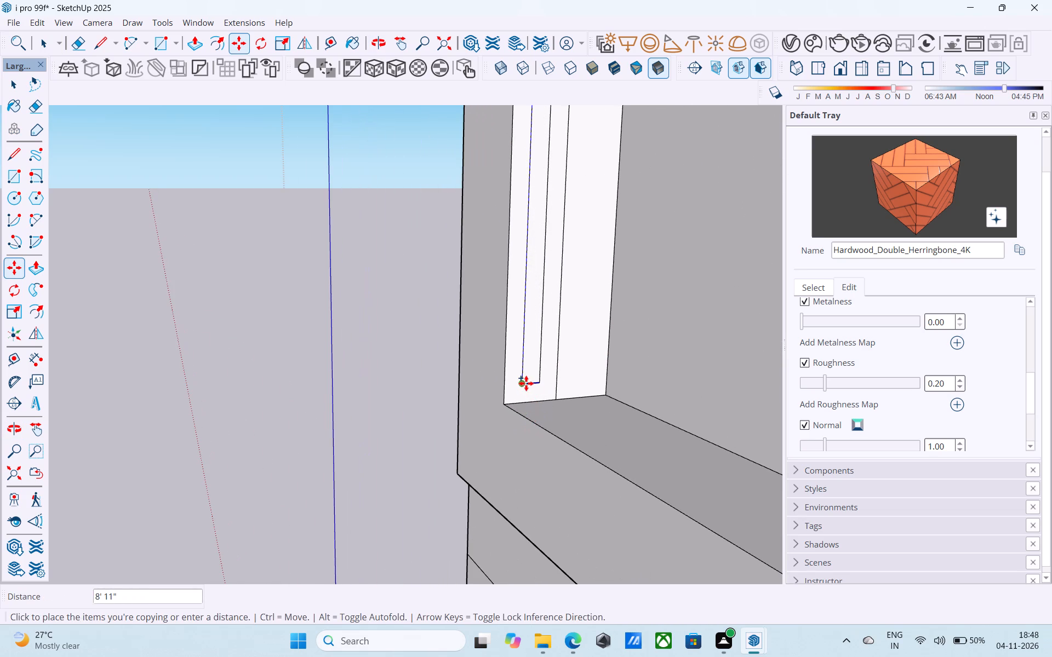
{"action": "left_click", "coordinate": [526, 383]}
{"action": "type", "text": "/40"}
{"action": "key", "text": "Return"}
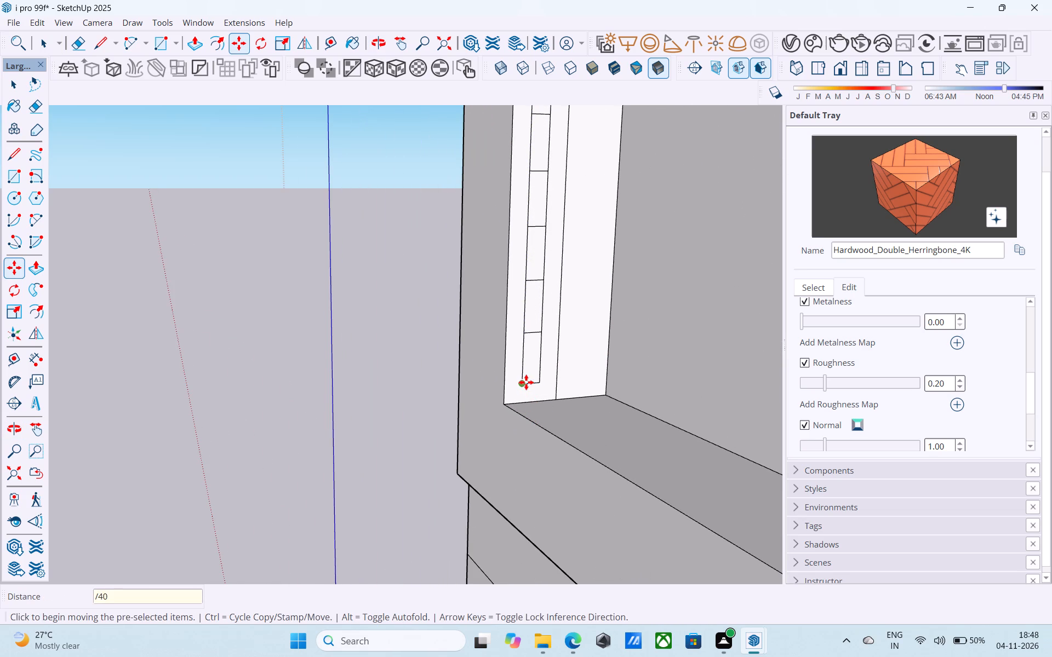
Push/Pull the strip's bottom cell 3' 9" across the recess to its opposite side, forming a horizontal slat.
{"action": "key", "text": "space"}
{"action": "scroll", "coordinate": [526, 382], "scroll_direction": "down", "scroll_amount": 4}
{"action": "scroll", "coordinate": [526, 382], "scroll_direction": "up", "scroll_amount": 1}
{"action": "scroll", "coordinate": [526, 382], "scroll_direction": "down", "scroll_amount": 9}
{"action": "middle_click_drag", "start_coordinate": [522, 380], "coordinate": [482, 380], "text": "shift"}
{"action": "scroll", "coordinate": [492, 374], "scroll_direction": "up", "scroll_amount": 4}
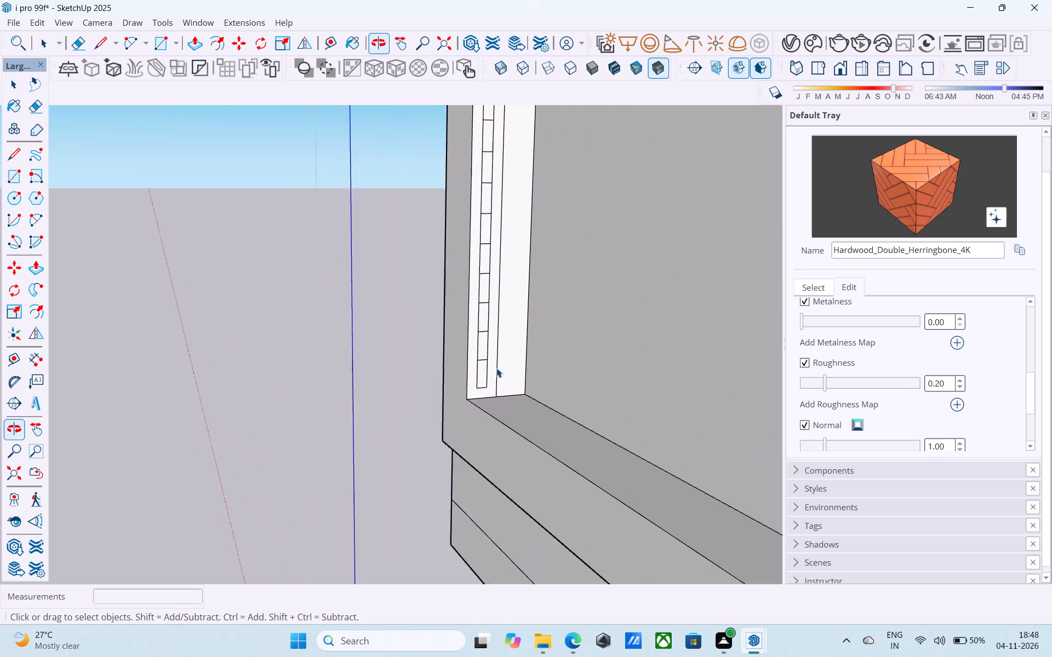
{"action": "scroll", "coordinate": [496, 368], "scroll_direction": "up", "scroll_amount": 7}
{"action": "left_click", "coordinate": [471, 385]}
{"action": "key", "text": "p"}
{"action": "left_click", "coordinate": [471, 385]}
{"action": "scroll", "coordinate": [473, 385], "scroll_direction": "down", "scroll_amount": 6}
{"action": "middle_click_drag", "start_coordinate": [476, 388], "coordinate": [553, 397]}
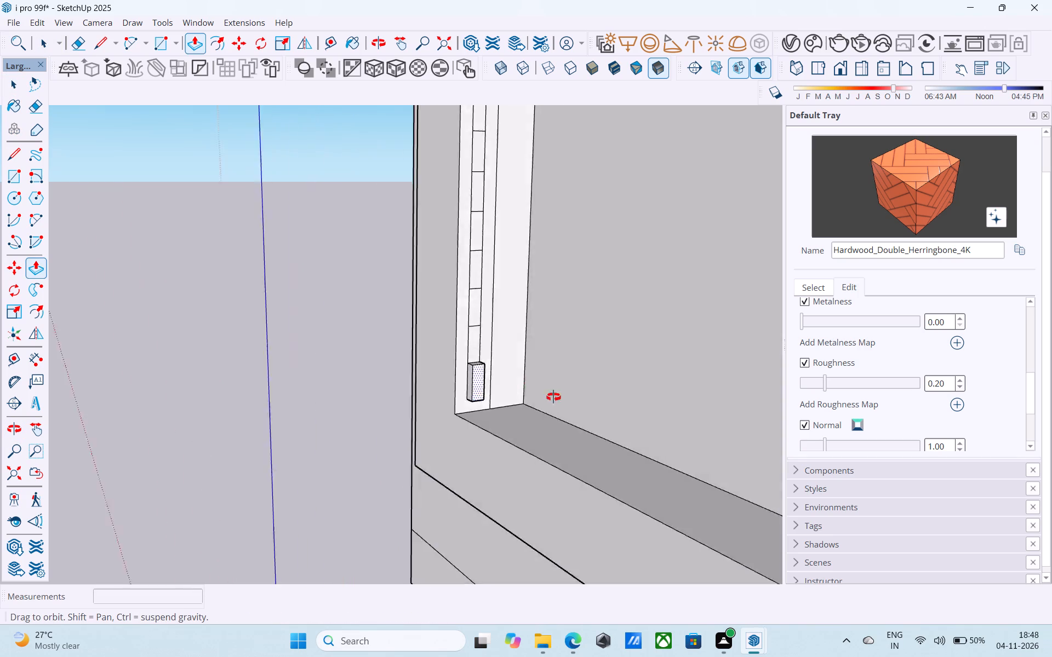
{"action": "middle_click_drag", "start_coordinate": [553, 397], "coordinate": [650, 429]}
{"action": "left_click", "coordinate": [603, 222]}
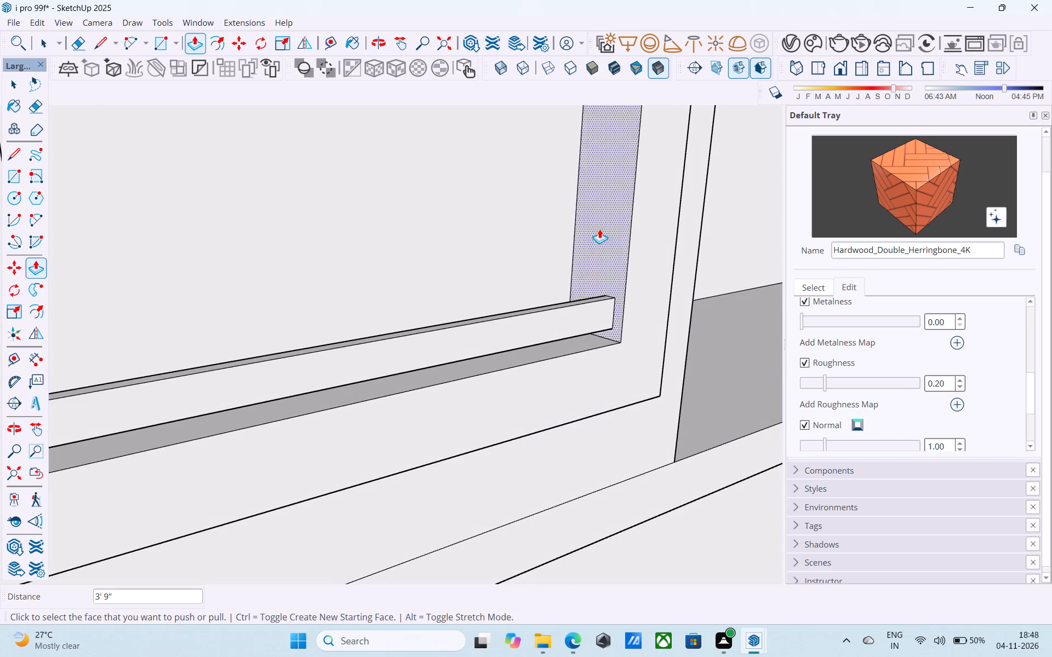
Repeat the 3' 9" Push/Pull on the next three alternate cells above the bottom slat, leaving one cell between slats.
{"action": "scroll", "coordinate": [602, 237], "scroll_direction": "down", "scroll_amount": 4}
{"action": "middle_click_drag", "start_coordinate": [640, 274], "coordinate": [221, 289], "text": "shift"}
{"action": "scroll", "coordinate": [374, 306], "scroll_direction": "up", "scroll_amount": 6}
{"action": "scroll", "coordinate": [483, 354], "scroll_direction": "down", "scroll_amount": 5}
{"action": "middle_click_drag", "start_coordinate": [470, 352], "coordinate": [333, 293], "text": "shift"}
{"action": "scroll", "coordinate": [287, 281], "scroll_direction": "down", "scroll_amount": 5}
{"action": "scroll", "coordinate": [353, 326], "scroll_direction": "up", "scroll_amount": 16}
{"action": "double_click", "coordinate": [331, 283]}
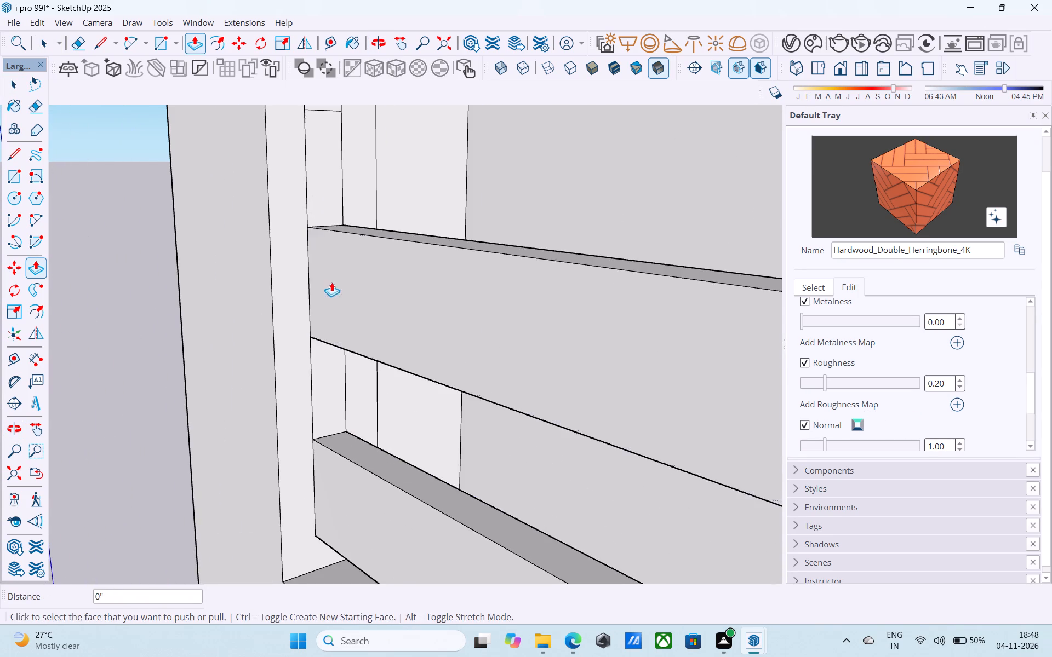
{"action": "scroll", "coordinate": [331, 282], "scroll_direction": "down", "scroll_amount": 6}
{"action": "middle_click_drag", "start_coordinate": [331, 282], "coordinate": [388, 475], "text": "shift"}
{"action": "double_click", "coordinate": [388, 346]}
{"action": "scroll", "coordinate": [385, 345], "scroll_direction": "down", "scroll_amount": 5}
{"action": "middle_click_drag", "start_coordinate": [385, 345], "coordinate": [386, 407], "text": "shift"}
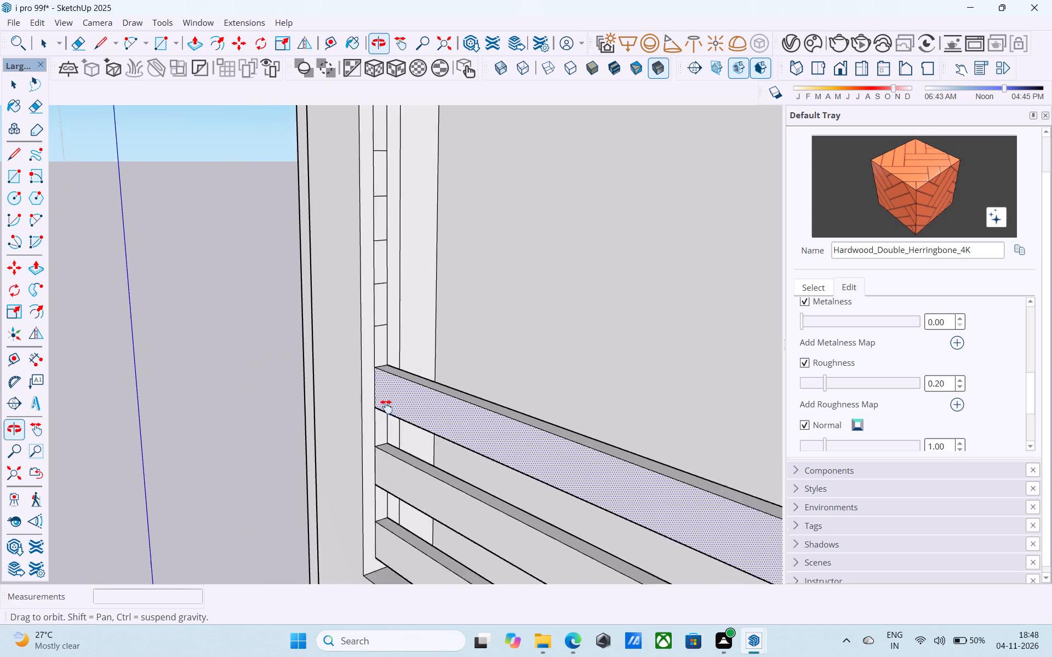
{"action": "middle_click_drag", "start_coordinate": [386, 407], "coordinate": [397, 457], "text": "shift"}
{"action": "scroll", "coordinate": [394, 469], "scroll_direction": "down", "scroll_amount": 1, "text": "shift"}
{"action": "double_click", "coordinate": [401, 390]}
Extrude three more alternate strip cells 3' 9" across the recess as the fifth to seventh slats.
{"action": "scroll", "coordinate": [402, 392], "scroll_direction": "down", "scroll_amount": 3}
{"action": "scroll", "coordinate": [402, 392], "scroll_direction": "up", "scroll_amount": 1}
{"action": "scroll", "coordinate": [402, 392], "scroll_direction": "down", "scroll_amount": 2}
{"action": "middle_click_drag", "start_coordinate": [402, 392], "coordinate": [409, 470], "text": "shift"}
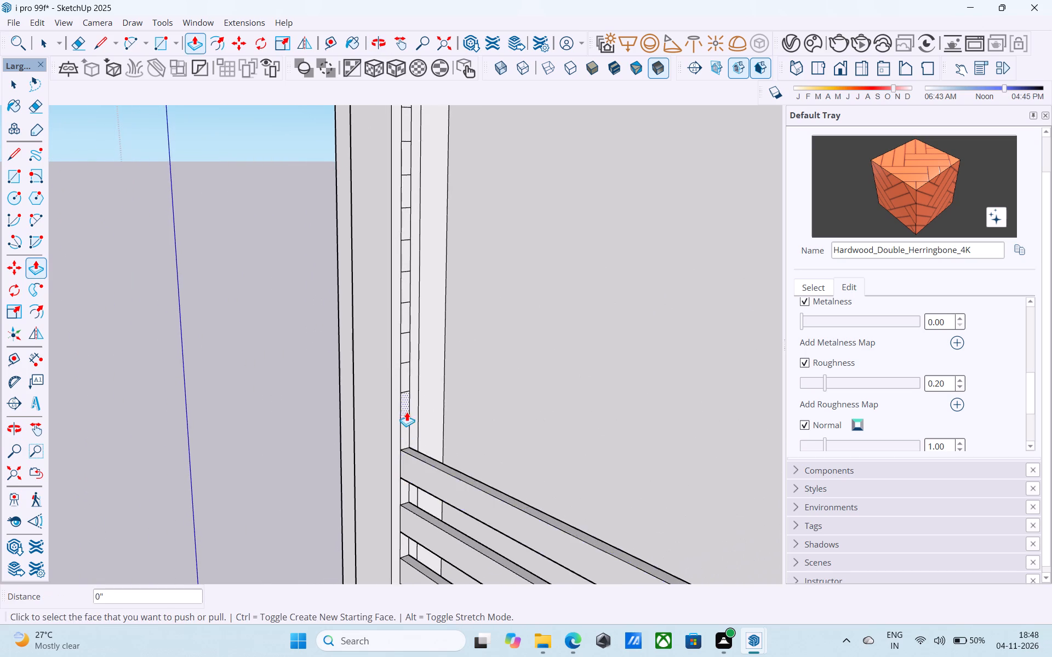
{"action": "scroll", "coordinate": [406, 406], "scroll_direction": "up", "scroll_amount": 6}
{"action": "double_click", "coordinate": [405, 402]}
{"action": "scroll", "coordinate": [405, 401], "scroll_direction": "down", "scroll_amount": 9}
{"action": "middle_click_drag", "start_coordinate": [405, 401], "coordinate": [411, 456], "text": "shift"}
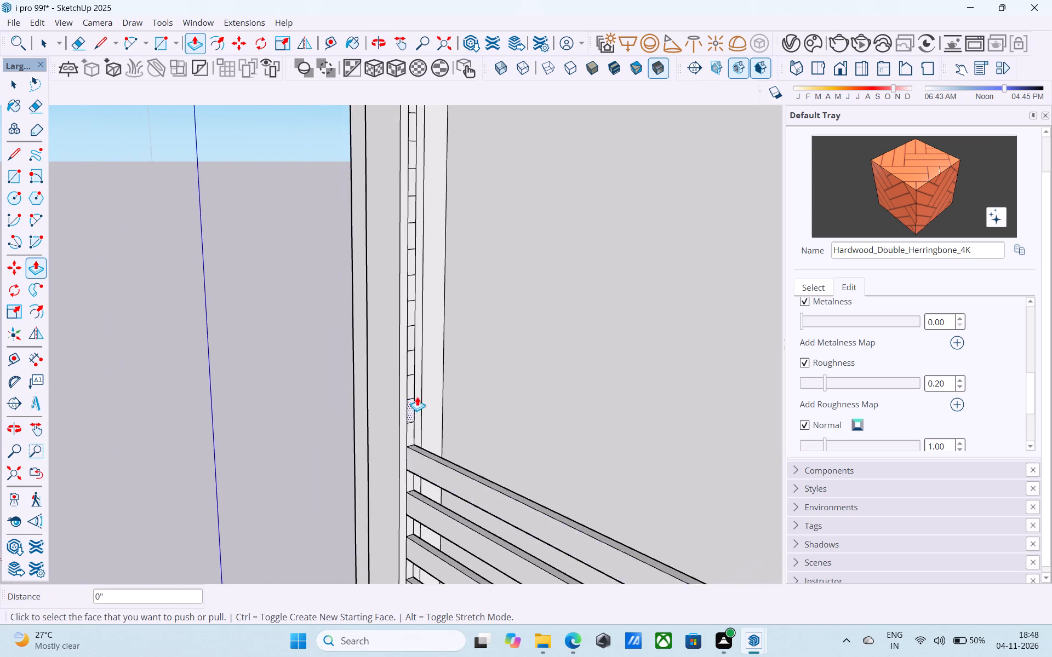
{"action": "scroll", "coordinate": [417, 394], "scroll_direction": "up", "scroll_amount": 11}
{"action": "double_click", "coordinate": [407, 411]}
{"action": "scroll", "coordinate": [407, 408], "scroll_direction": "down", "scroll_amount": 6}
{"action": "middle_click_drag", "start_coordinate": [407, 408], "coordinate": [387, 493], "text": "shift"}
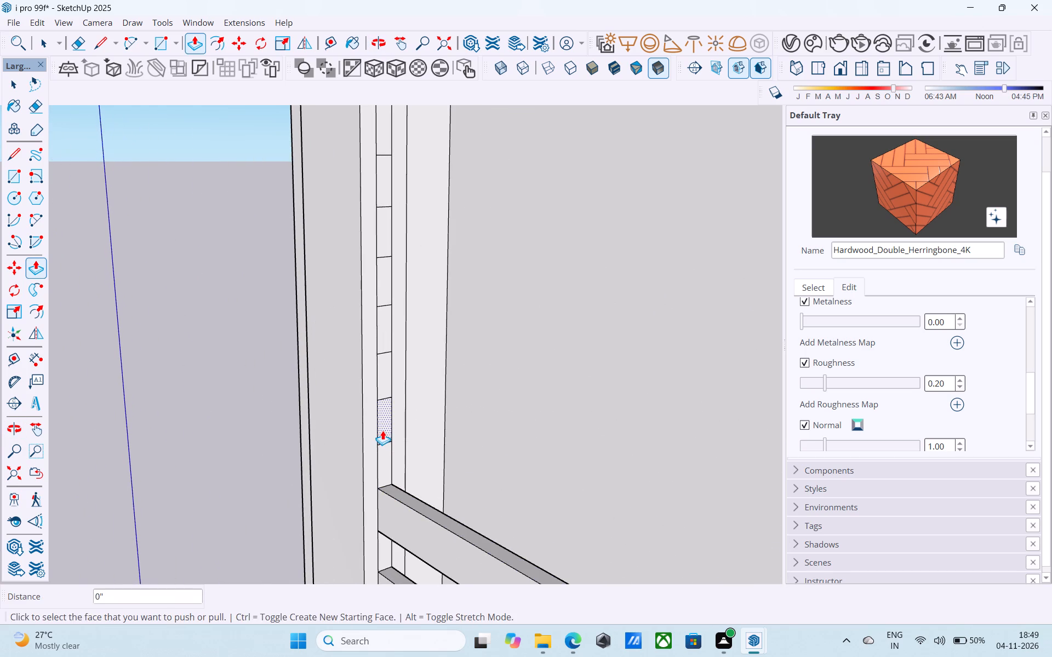
{"action": "double_click", "coordinate": [382, 430]}
Extrude three further alternate strip cells 3' 9" across the recess as the eighth to tenth slats.
{"action": "scroll", "coordinate": [382, 428], "scroll_direction": "down", "scroll_amount": 6}
{"action": "middle_click_drag", "start_coordinate": [382, 428], "coordinate": [382, 499]}
{"action": "double_click", "coordinate": [384, 445]}
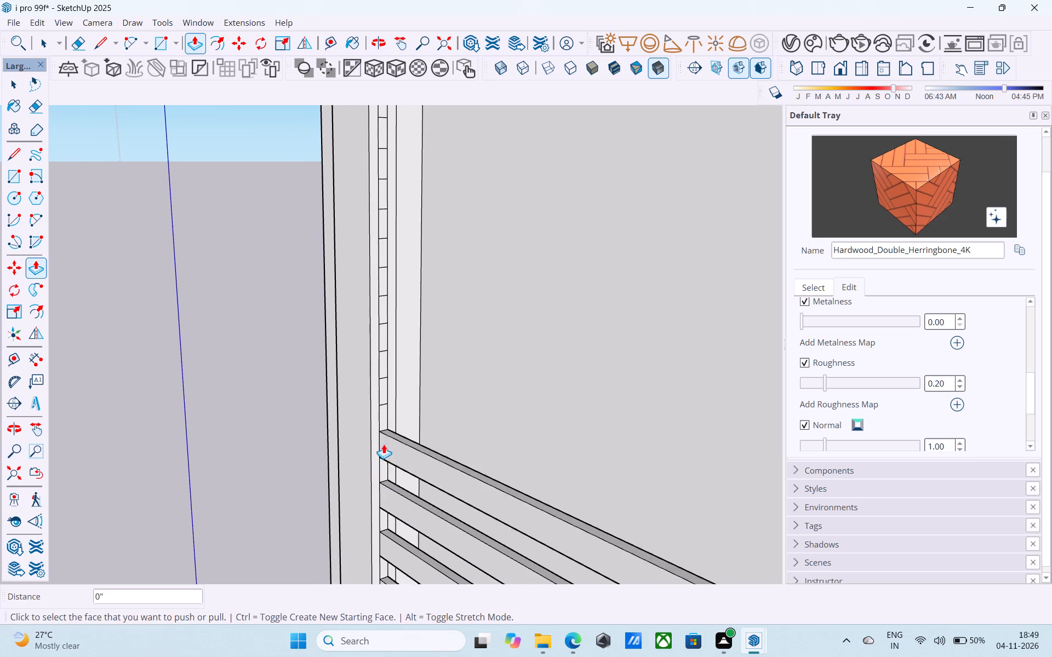
{"action": "scroll", "coordinate": [384, 443], "scroll_direction": "down", "scroll_amount": 5}
{"action": "middle_click_drag", "start_coordinate": [384, 443], "coordinate": [341, 462], "text": "shift"}
{"action": "scroll", "coordinate": [371, 476], "scroll_direction": "up", "scroll_amount": 11}
{"action": "double_click", "coordinate": [399, 451]}
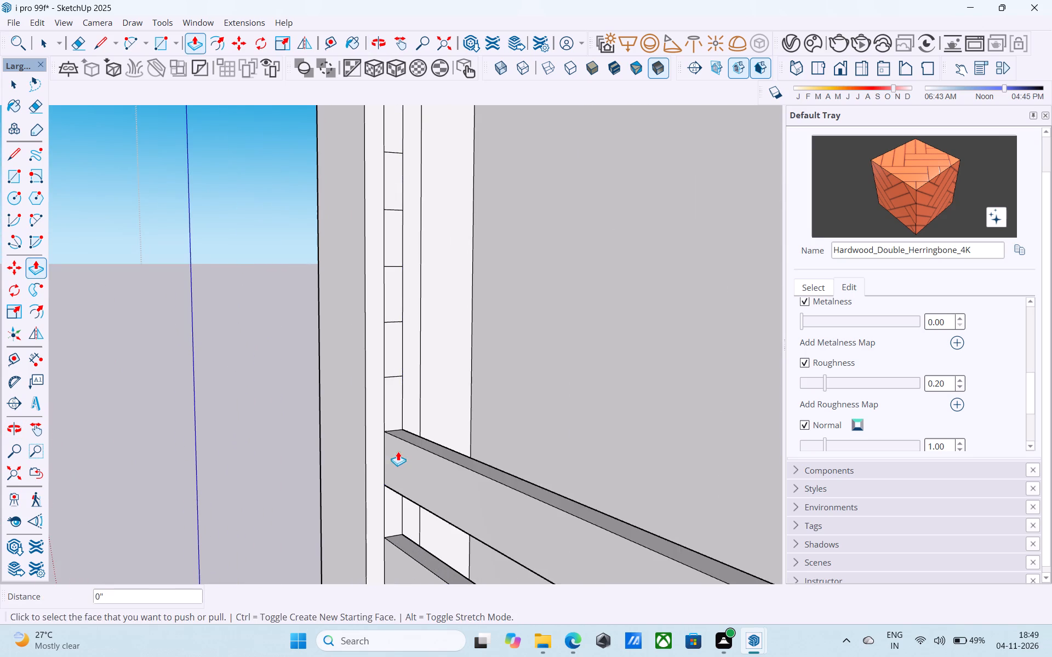
{"action": "scroll", "coordinate": [398, 447], "scroll_direction": "down", "scroll_amount": 5}
{"action": "middle_click_drag", "start_coordinate": [397, 447], "coordinate": [378, 512], "text": "shift"}
{"action": "scroll", "coordinate": [376, 466], "scroll_direction": "up", "scroll_amount": 5}
{"action": "double_click", "coordinate": [379, 446]}
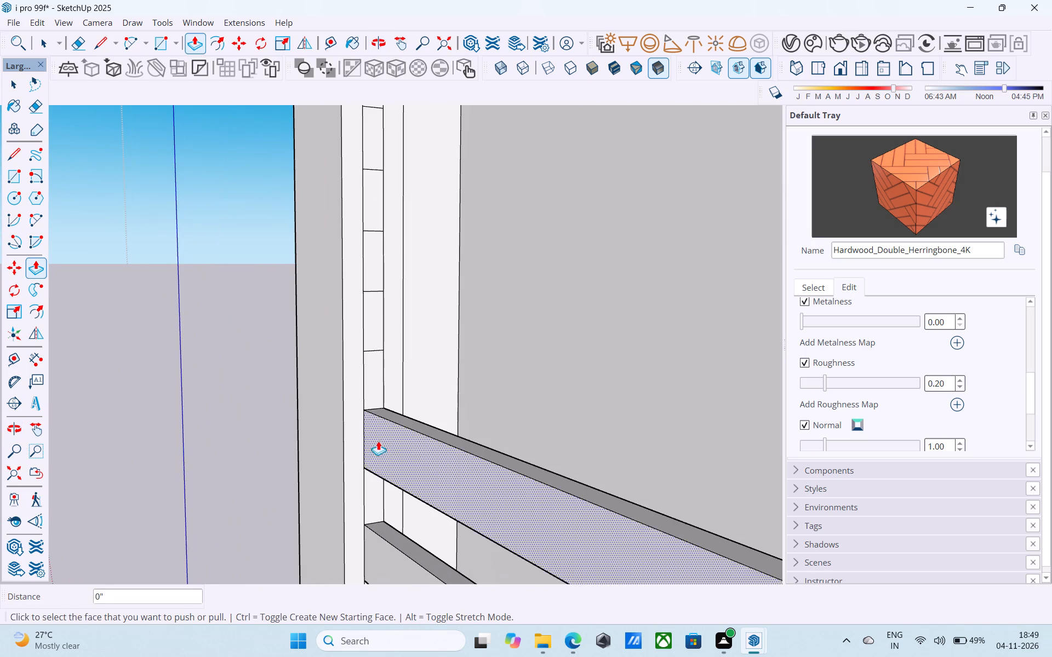
Repeat the 3' 9" Push/Pull across the recess on four more alternate strip cells as the eleventh to fourteenth slats.
{"action": "scroll", "coordinate": [376, 419], "scroll_direction": "down", "scroll_amount": 6}
{"action": "middle_click_drag", "start_coordinate": [376, 419], "coordinate": [367, 497]}
{"action": "scroll", "coordinate": [376, 441], "scroll_direction": "up", "scroll_amount": 6}
{"action": "double_click", "coordinate": [368, 434]}
{"action": "scroll", "coordinate": [368, 431], "scroll_direction": "down", "scroll_amount": 4}
{"action": "middle_click_drag", "start_coordinate": [369, 436], "coordinate": [370, 494], "text": "shift"}
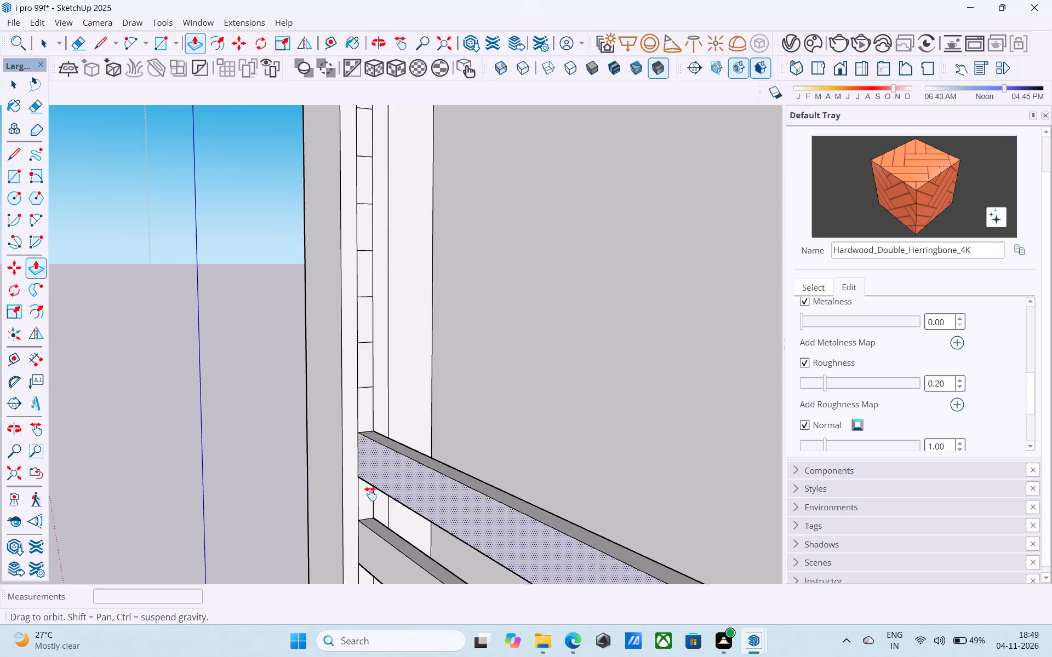
{"action": "middle_click_drag", "start_coordinate": [370, 494], "coordinate": [373, 539], "text": "shift"}
{"action": "double_click", "coordinate": [369, 446]}
{"action": "scroll", "coordinate": [369, 440], "scroll_direction": "down", "scroll_amount": 7}
{"action": "middle_click_drag", "start_coordinate": [369, 440], "coordinate": [355, 515], "text": "shift"}
{"action": "scroll", "coordinate": [360, 472], "scroll_direction": "up", "scroll_amount": 6}
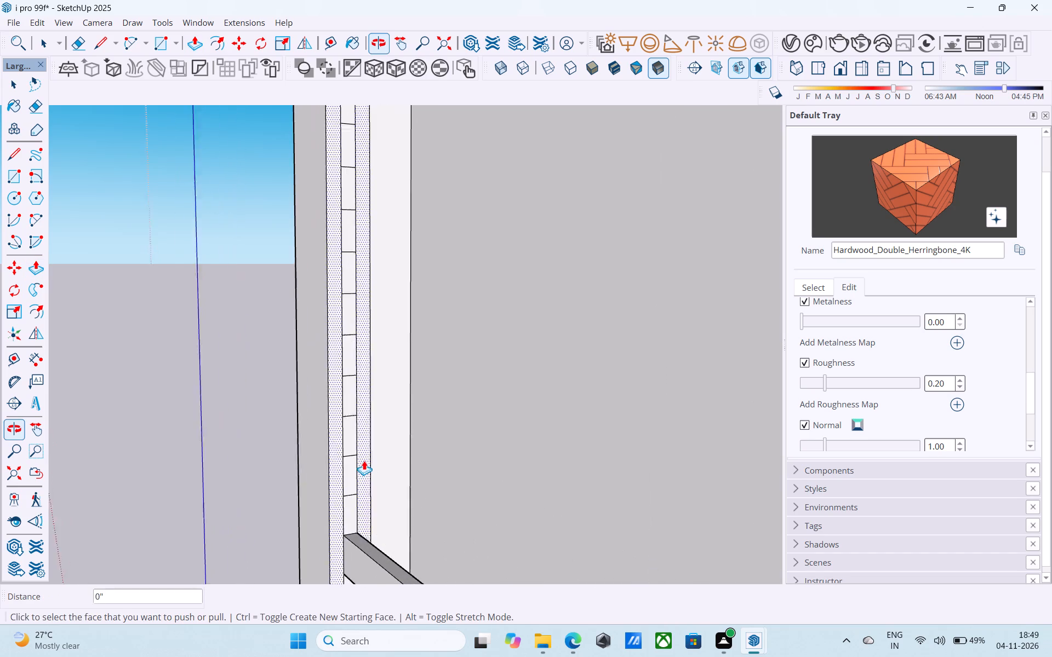
{"action": "double_click", "coordinate": [354, 463]}
{"action": "double_click", "coordinate": [346, 392]}
Extrude the next four alternate strip cells 3' 9" across the recess as the fifteenth to eighteenth slats.
{"action": "scroll", "coordinate": [346, 390], "scroll_direction": "down", "scroll_amount": 4}
{"action": "middle_click_drag", "start_coordinate": [346, 390], "coordinate": [346, 441], "text": "shift"}
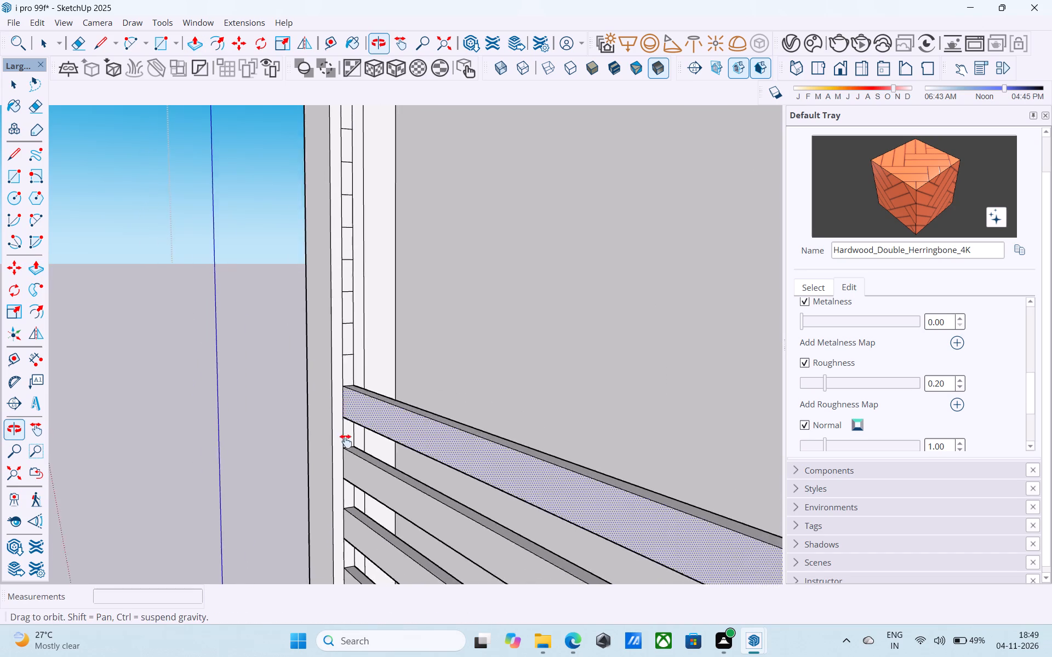
{"action": "middle_click_drag", "start_coordinate": [346, 441], "coordinate": [347, 516], "text": "shift"}
{"action": "scroll", "coordinate": [358, 450], "scroll_direction": "up", "scroll_amount": 5}
{"action": "double_click", "coordinate": [345, 437]}
{"action": "double_click", "coordinate": [333, 341]}
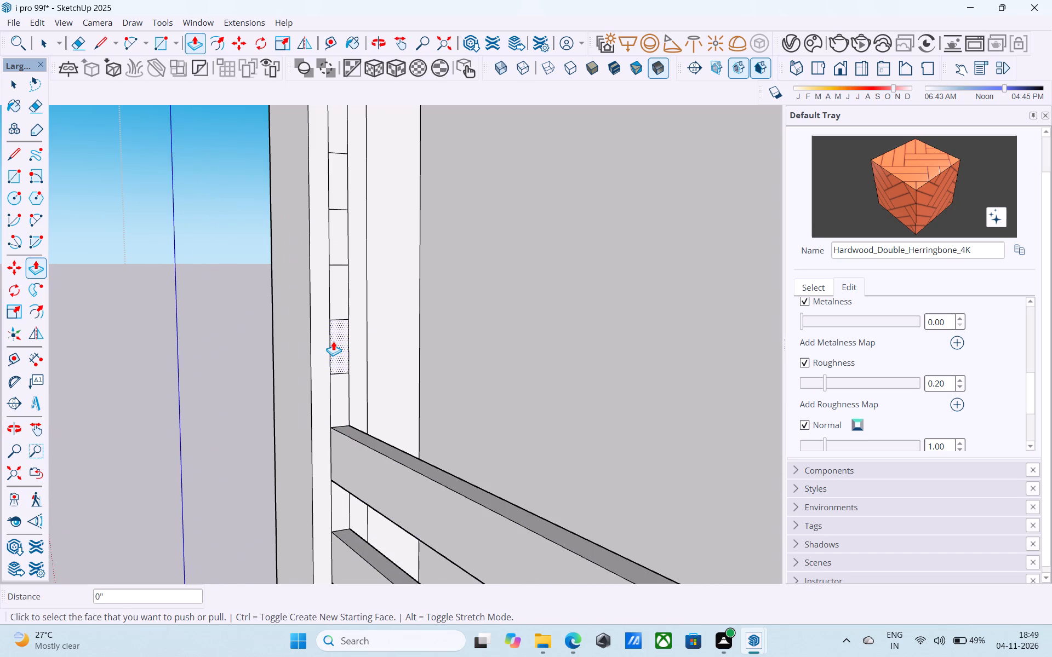
{"action": "scroll", "coordinate": [334, 341], "scroll_direction": "down", "scroll_amount": 4}
{"action": "middle_click_drag", "start_coordinate": [334, 341], "coordinate": [322, 483], "text": "shift"}
{"action": "scroll", "coordinate": [327, 421], "scroll_direction": "up", "scroll_amount": 6}
{"action": "double_click", "coordinate": [323, 407]}
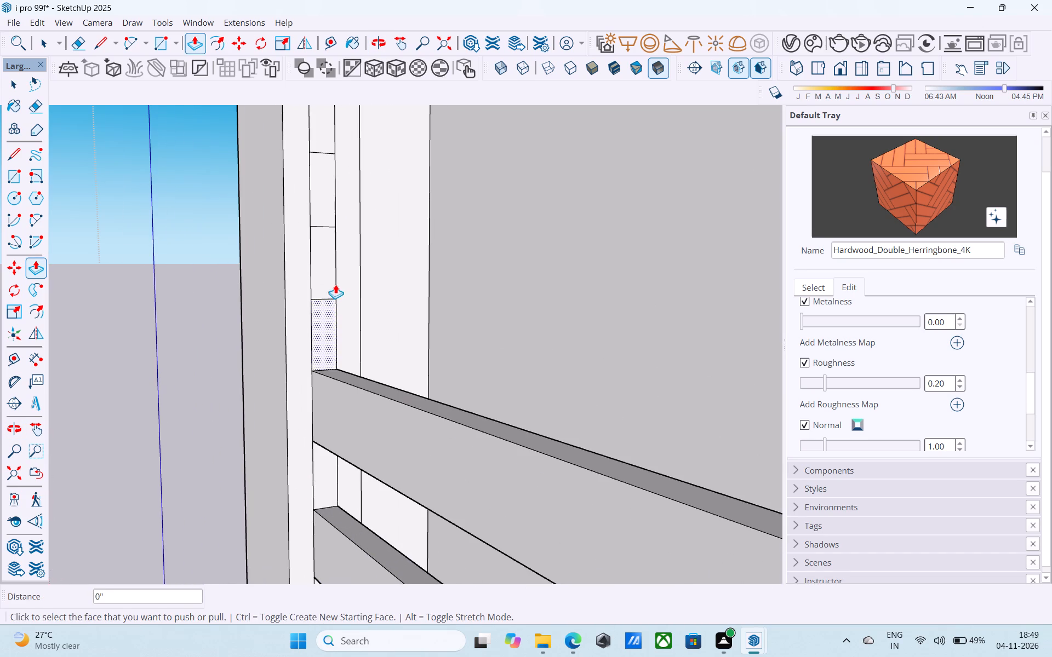
{"action": "double_click", "coordinate": [328, 267]}
Extrude the last two alternate strip cells 3' 9" across the recess, completing the lower bay's slats at its top.
{"action": "scroll", "coordinate": [327, 267], "scroll_direction": "down", "scroll_amount": 7}
{"action": "middle_click_drag", "start_coordinate": [325, 268], "coordinate": [305, 482]}
{"action": "scroll", "coordinate": [315, 409], "scroll_direction": "up", "scroll_amount": 2}
{"action": "scroll", "coordinate": [315, 409], "scroll_direction": "down", "scroll_amount": 1}
{"action": "scroll", "coordinate": [315, 409], "scroll_direction": "up", "scroll_amount": 2}
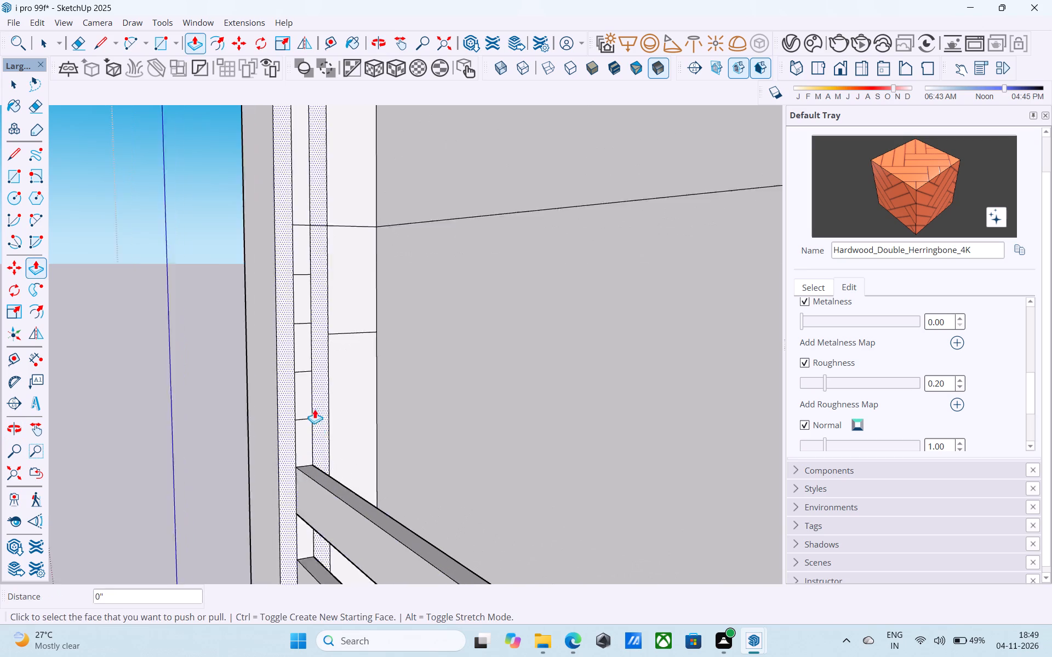
{"action": "scroll", "coordinate": [315, 409], "scroll_direction": "up", "scroll_amount": 1}
{"action": "double_click", "coordinate": [295, 384]}
{"action": "double_click", "coordinate": [300, 259]}
Examine the slatted lower bay of the side panel from its base up to the empty bay above.
{"action": "scroll", "coordinate": [300, 259], "scroll_direction": "down", "scroll_amount": 3}
{"action": "scroll", "coordinate": [300, 259], "scroll_direction": "up", "scroll_amount": 1}
{"action": "scroll", "coordinate": [300, 258], "scroll_direction": "down", "scroll_amount": 7}
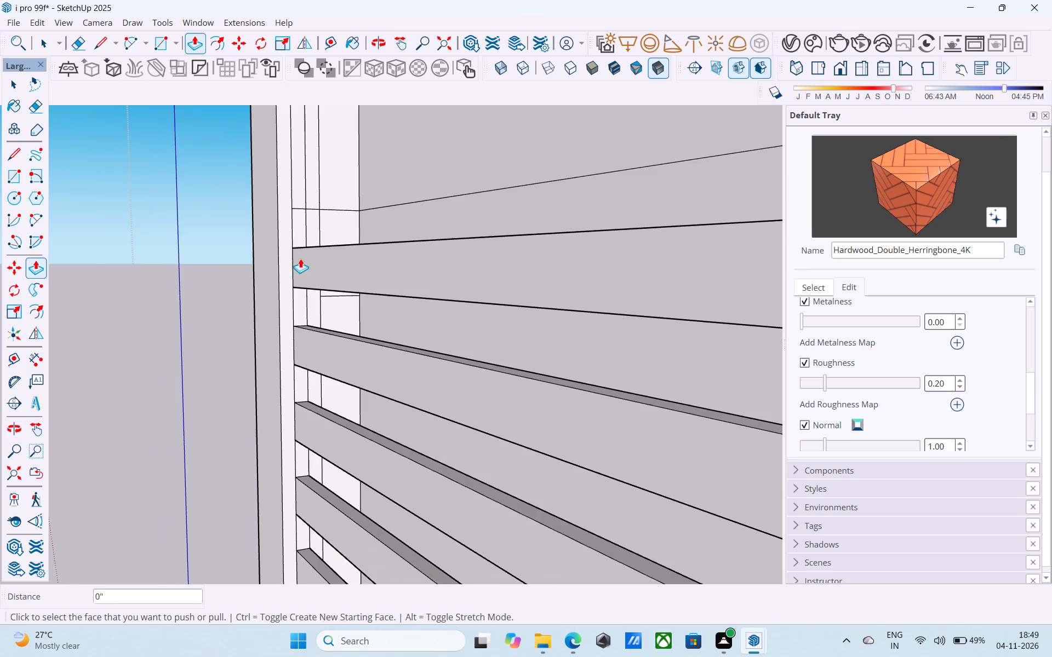
{"action": "scroll", "coordinate": [300, 258], "scroll_direction": "down", "scroll_amount": 18}
{"action": "middle_click_drag", "start_coordinate": [345, 316], "coordinate": [467, 268]}
{"action": "scroll", "coordinate": [467, 268], "scroll_direction": "down", "scroll_amount": 12}
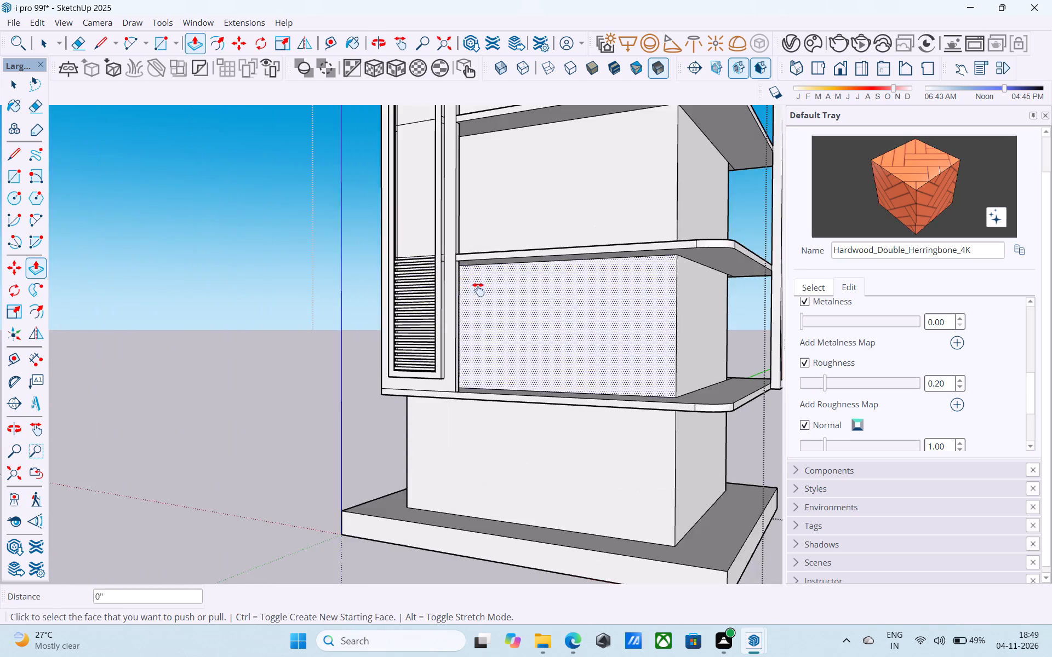
{"action": "middle_click_drag", "start_coordinate": [473, 284], "coordinate": [364, 357], "text": "shift"}
{"action": "scroll", "coordinate": [342, 359], "scroll_direction": "up", "scroll_amount": 9}
{"action": "scroll", "coordinate": [345, 366], "scroll_direction": "down", "scroll_amount": 1}
{"action": "middle_click_drag", "start_coordinate": [345, 366], "coordinate": [323, 267], "text": "shift"}
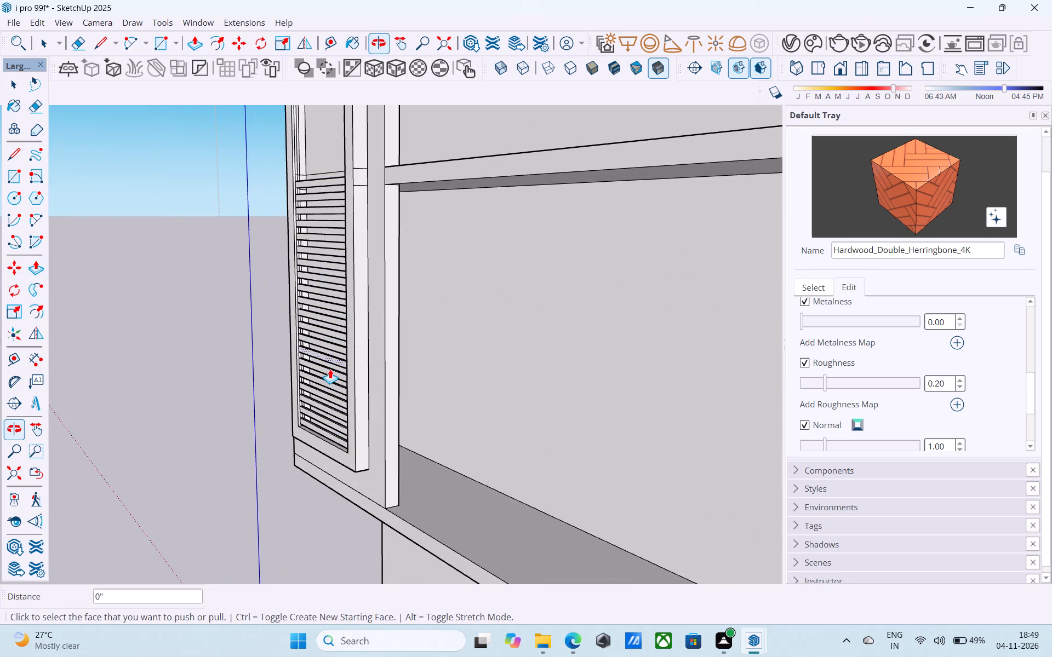
{"action": "scroll", "coordinate": [329, 371], "scroll_direction": "up", "scroll_amount": 4}
{"action": "key", "text": "space"}
{"action": "scroll", "coordinate": [323, 460], "scroll_direction": "up", "scroll_amount": 5}
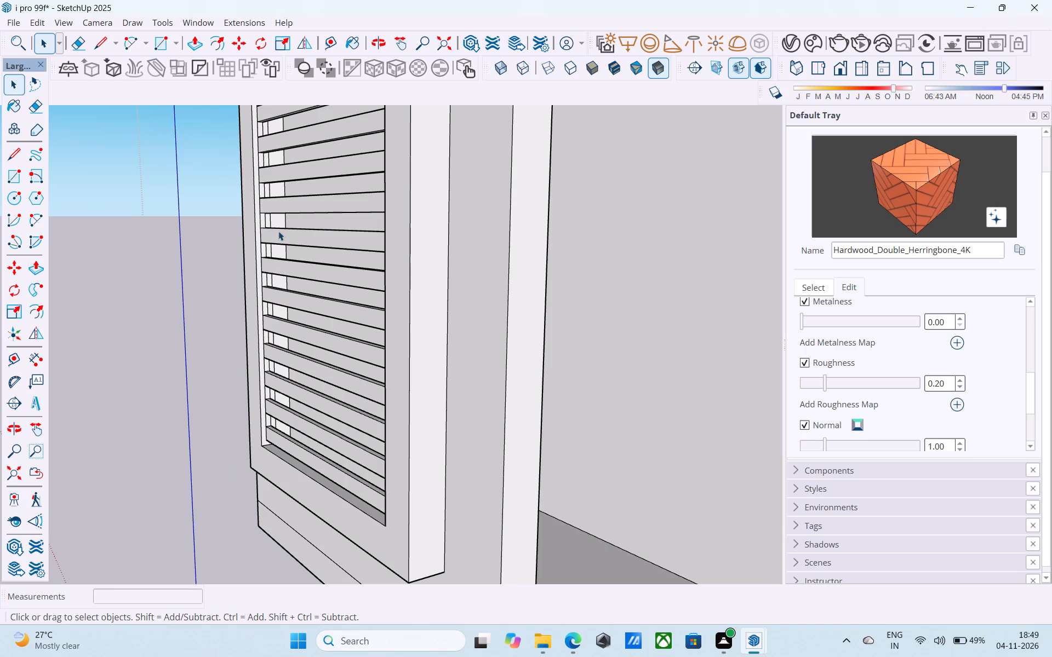
{"action": "middle_click_drag", "start_coordinate": [275, 143], "coordinate": [276, 229], "text": "shift"}
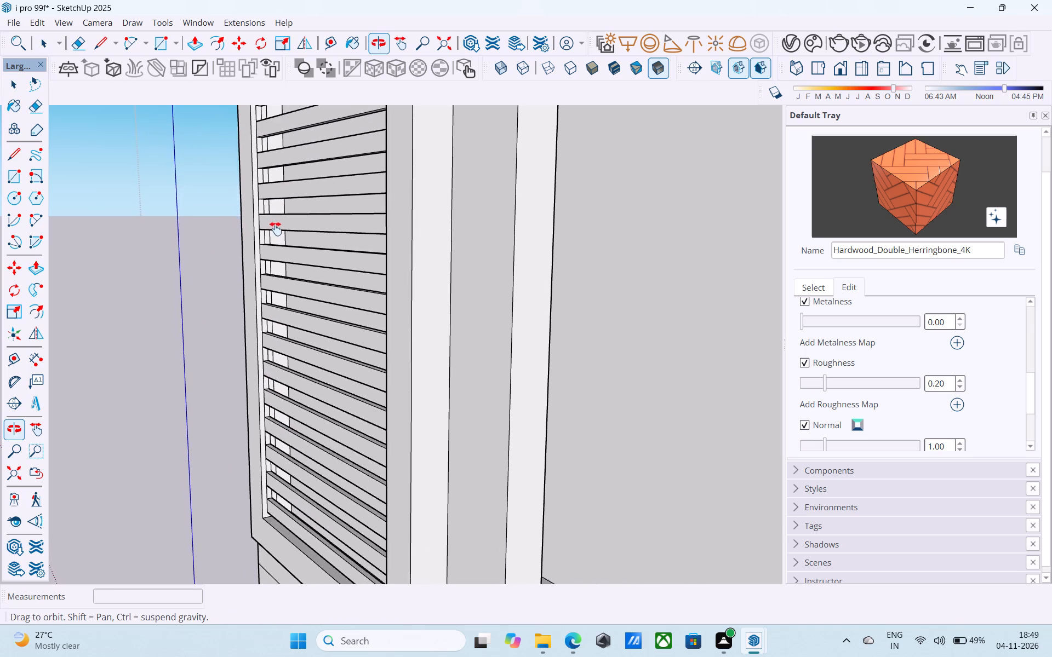
{"action": "middle_click_drag", "start_coordinate": [276, 229], "coordinate": [293, 410], "text": "shift"}
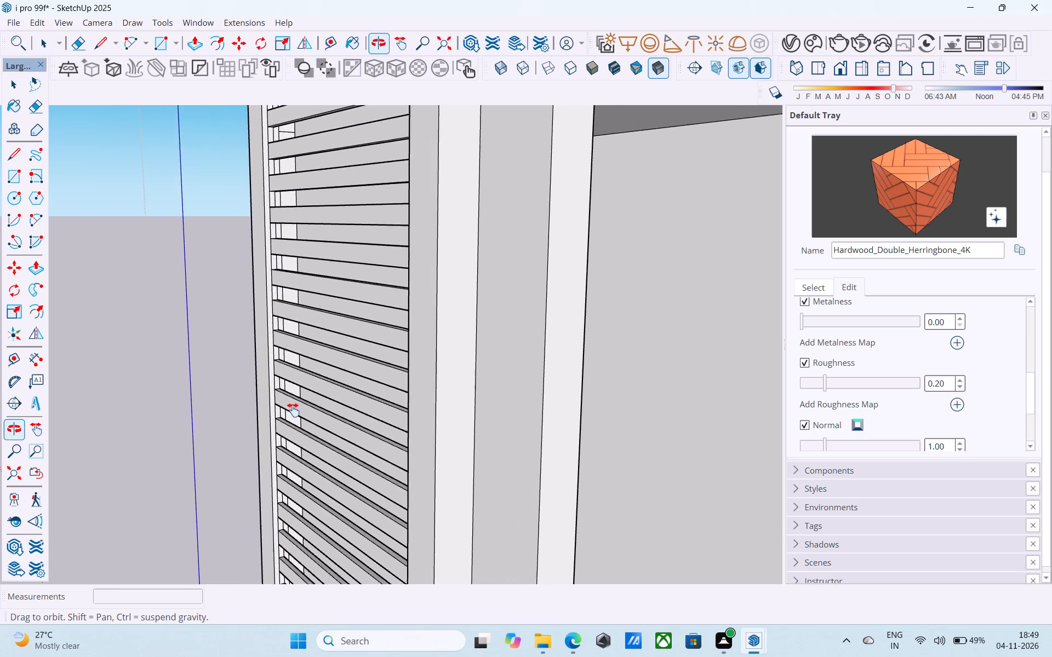
{"action": "middle_click_drag", "start_coordinate": [293, 410], "coordinate": [316, 504], "text": "shift"}
{"action": "scroll", "coordinate": [308, 333], "scroll_direction": "down", "scroll_amount": 5}
{"action": "middle_click_drag", "start_coordinate": [304, 306], "coordinate": [331, 447], "text": "shift"}
{"action": "scroll", "coordinate": [327, 396], "scroll_direction": "up", "scroll_amount": 8}
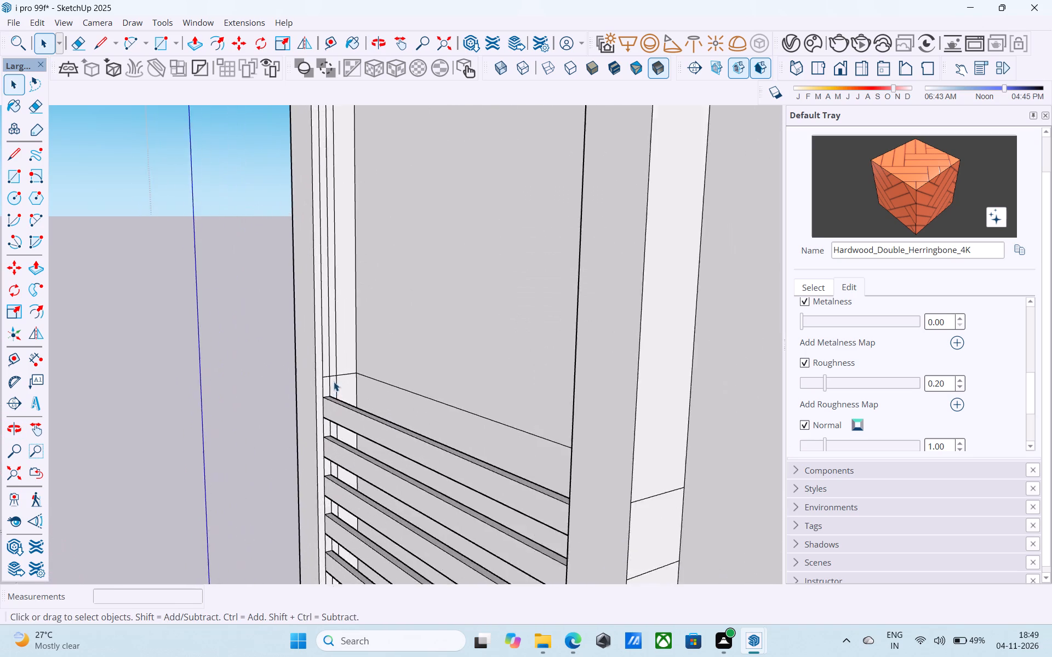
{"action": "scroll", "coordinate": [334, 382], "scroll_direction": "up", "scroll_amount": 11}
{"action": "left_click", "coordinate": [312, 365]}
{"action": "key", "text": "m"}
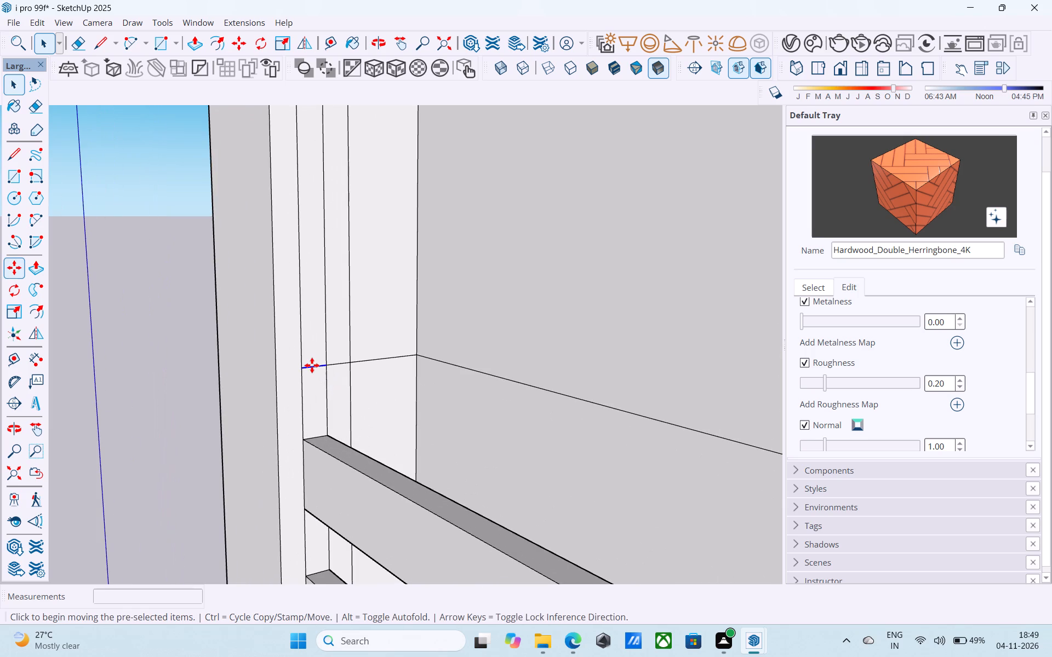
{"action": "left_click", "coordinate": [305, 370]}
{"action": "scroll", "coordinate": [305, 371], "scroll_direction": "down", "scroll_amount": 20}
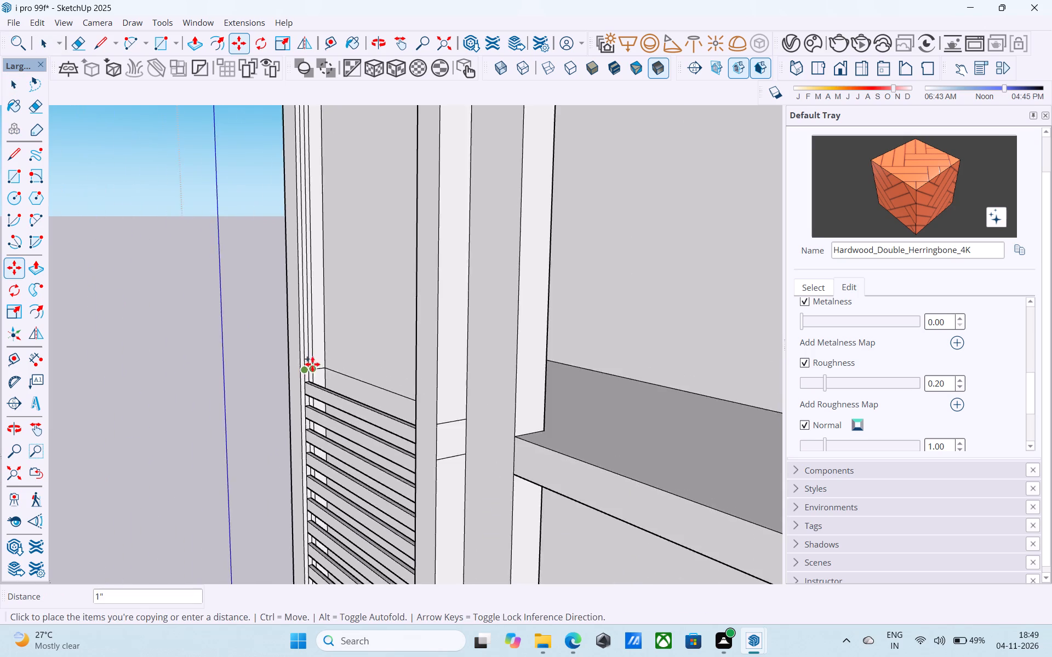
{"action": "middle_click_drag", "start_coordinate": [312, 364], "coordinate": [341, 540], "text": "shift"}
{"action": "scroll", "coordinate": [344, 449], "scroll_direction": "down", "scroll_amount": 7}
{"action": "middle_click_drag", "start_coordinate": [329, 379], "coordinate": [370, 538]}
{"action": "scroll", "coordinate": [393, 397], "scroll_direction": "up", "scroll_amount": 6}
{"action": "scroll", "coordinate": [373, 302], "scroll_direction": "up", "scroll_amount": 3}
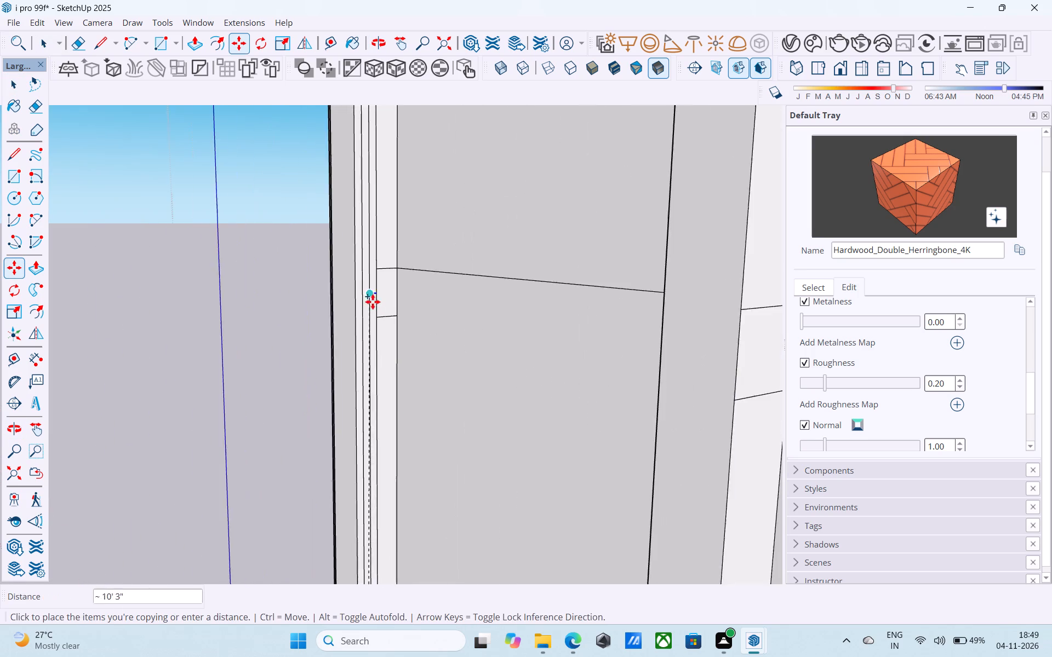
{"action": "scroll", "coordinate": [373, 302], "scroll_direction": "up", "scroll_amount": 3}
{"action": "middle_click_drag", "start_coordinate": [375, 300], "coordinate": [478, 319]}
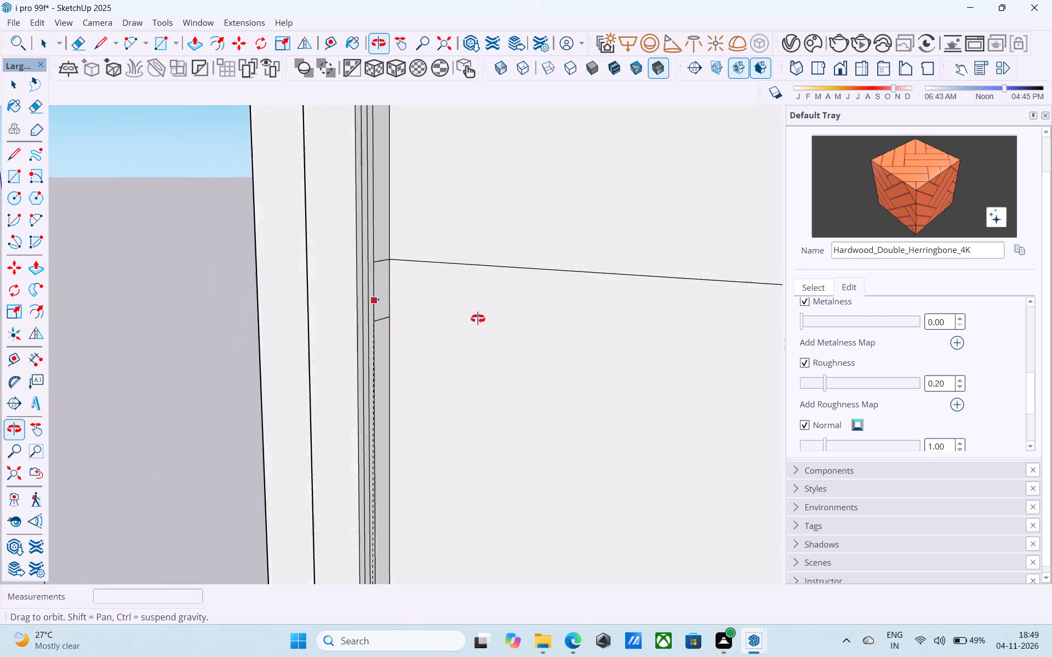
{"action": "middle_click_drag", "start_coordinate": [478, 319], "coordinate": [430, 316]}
Draw a line across the recess's narrow side strips, extending the next floor's edge line to the outermost strip edge.
{"action": "key", "text": "l"}
{"action": "left_click", "coordinate": [380, 262]}
{"action": "scroll", "coordinate": [380, 262], "scroll_direction": "up", "scroll_amount": 6}
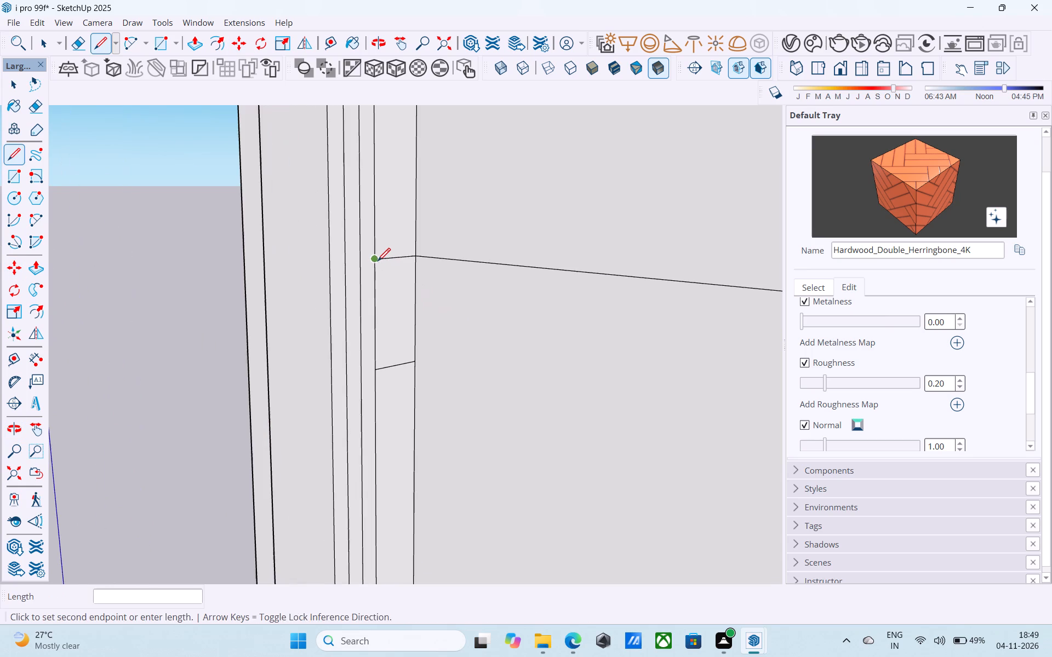
{"action": "left_click", "coordinate": [331, 266]}
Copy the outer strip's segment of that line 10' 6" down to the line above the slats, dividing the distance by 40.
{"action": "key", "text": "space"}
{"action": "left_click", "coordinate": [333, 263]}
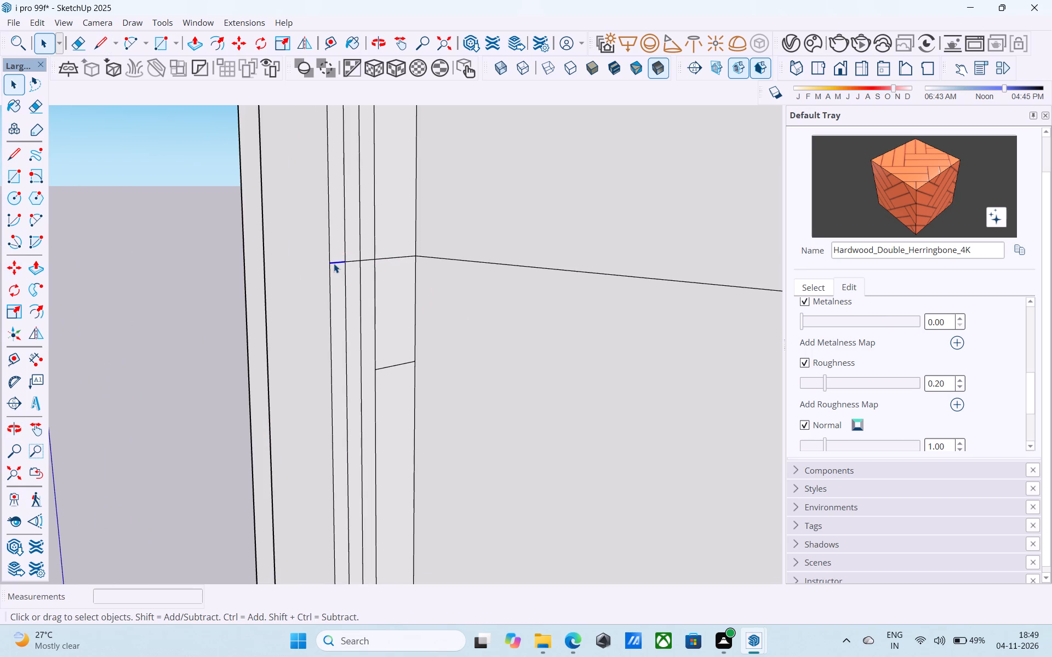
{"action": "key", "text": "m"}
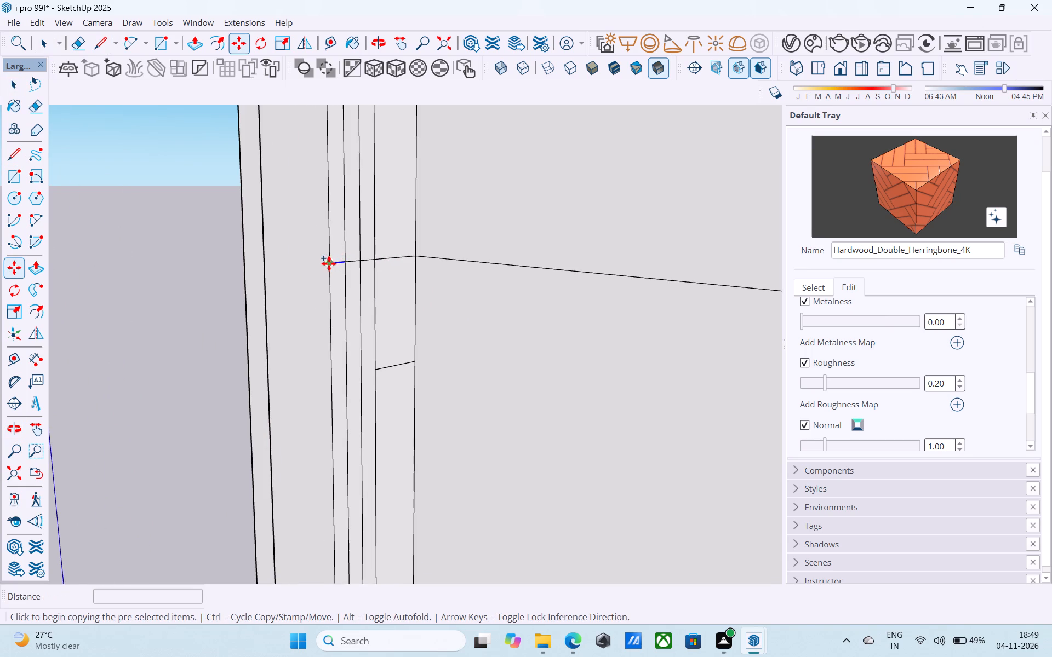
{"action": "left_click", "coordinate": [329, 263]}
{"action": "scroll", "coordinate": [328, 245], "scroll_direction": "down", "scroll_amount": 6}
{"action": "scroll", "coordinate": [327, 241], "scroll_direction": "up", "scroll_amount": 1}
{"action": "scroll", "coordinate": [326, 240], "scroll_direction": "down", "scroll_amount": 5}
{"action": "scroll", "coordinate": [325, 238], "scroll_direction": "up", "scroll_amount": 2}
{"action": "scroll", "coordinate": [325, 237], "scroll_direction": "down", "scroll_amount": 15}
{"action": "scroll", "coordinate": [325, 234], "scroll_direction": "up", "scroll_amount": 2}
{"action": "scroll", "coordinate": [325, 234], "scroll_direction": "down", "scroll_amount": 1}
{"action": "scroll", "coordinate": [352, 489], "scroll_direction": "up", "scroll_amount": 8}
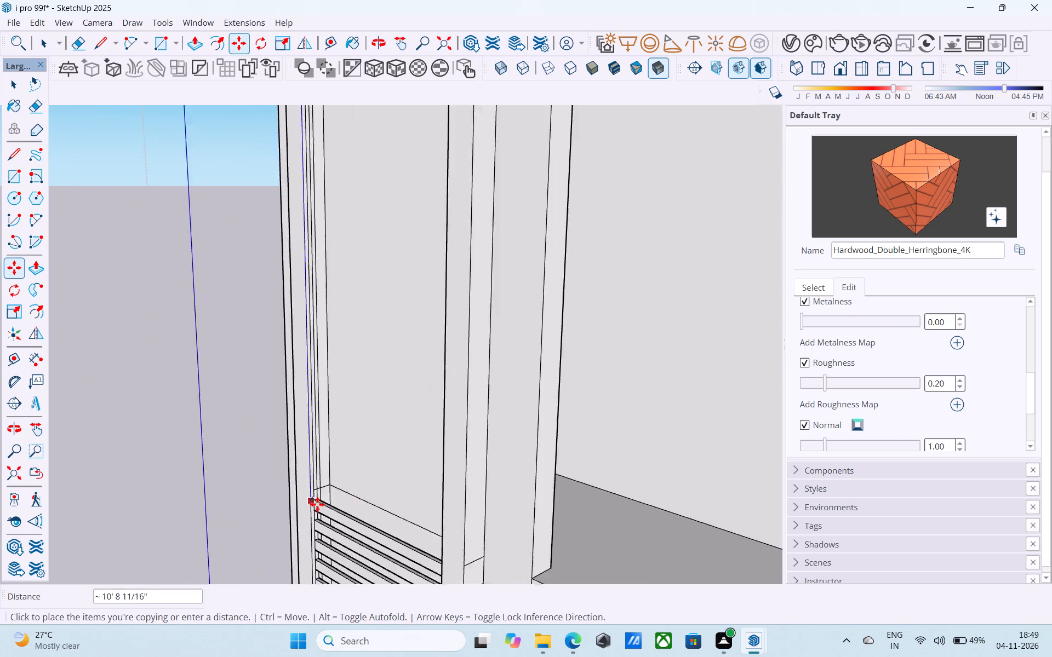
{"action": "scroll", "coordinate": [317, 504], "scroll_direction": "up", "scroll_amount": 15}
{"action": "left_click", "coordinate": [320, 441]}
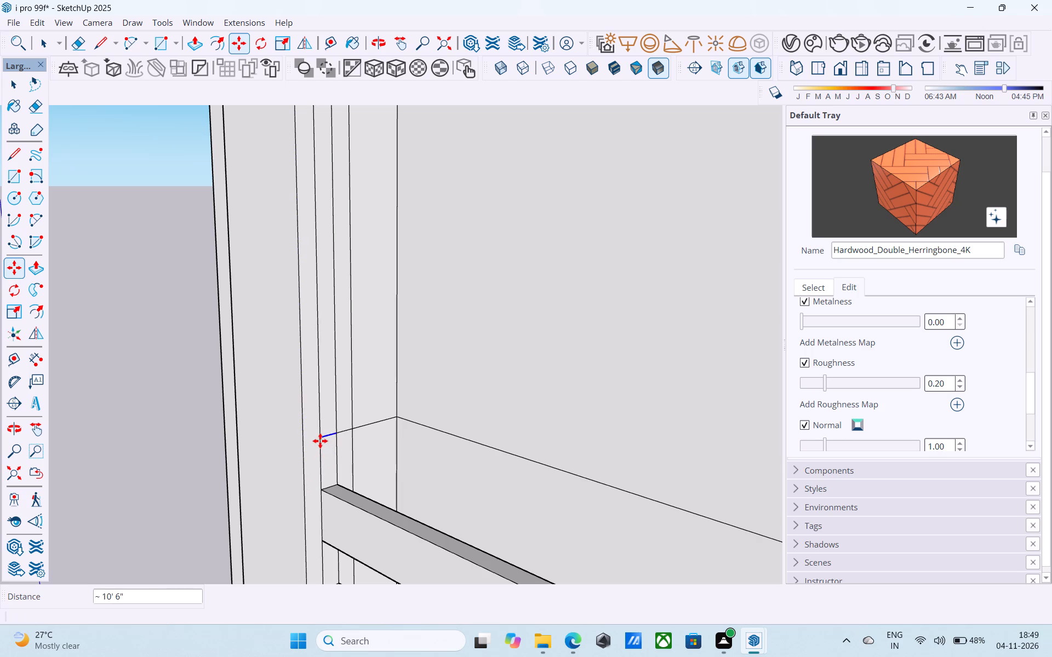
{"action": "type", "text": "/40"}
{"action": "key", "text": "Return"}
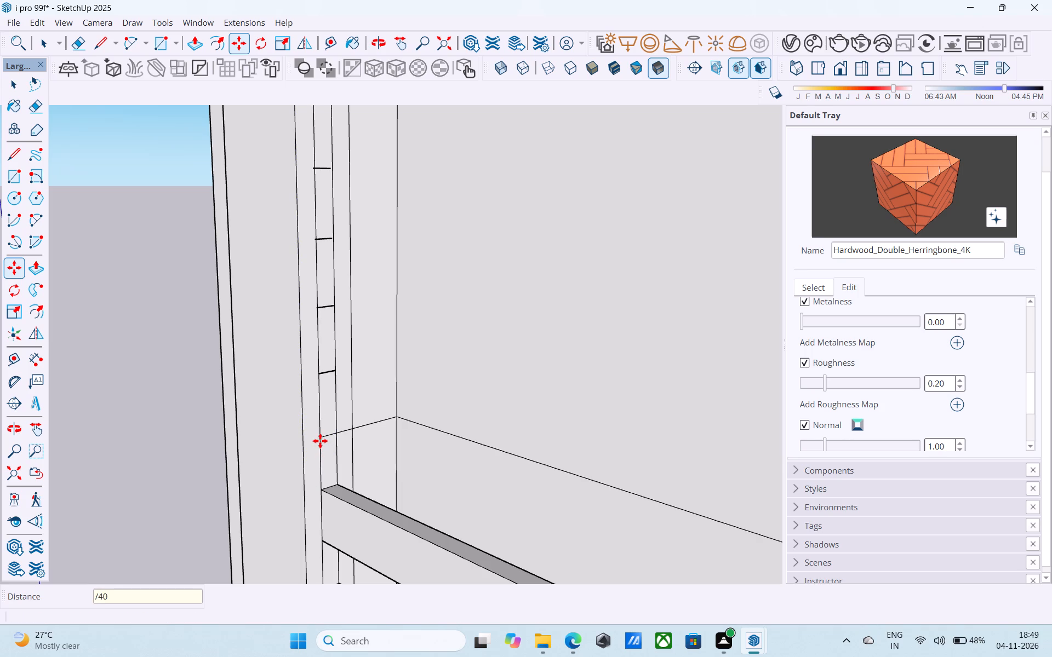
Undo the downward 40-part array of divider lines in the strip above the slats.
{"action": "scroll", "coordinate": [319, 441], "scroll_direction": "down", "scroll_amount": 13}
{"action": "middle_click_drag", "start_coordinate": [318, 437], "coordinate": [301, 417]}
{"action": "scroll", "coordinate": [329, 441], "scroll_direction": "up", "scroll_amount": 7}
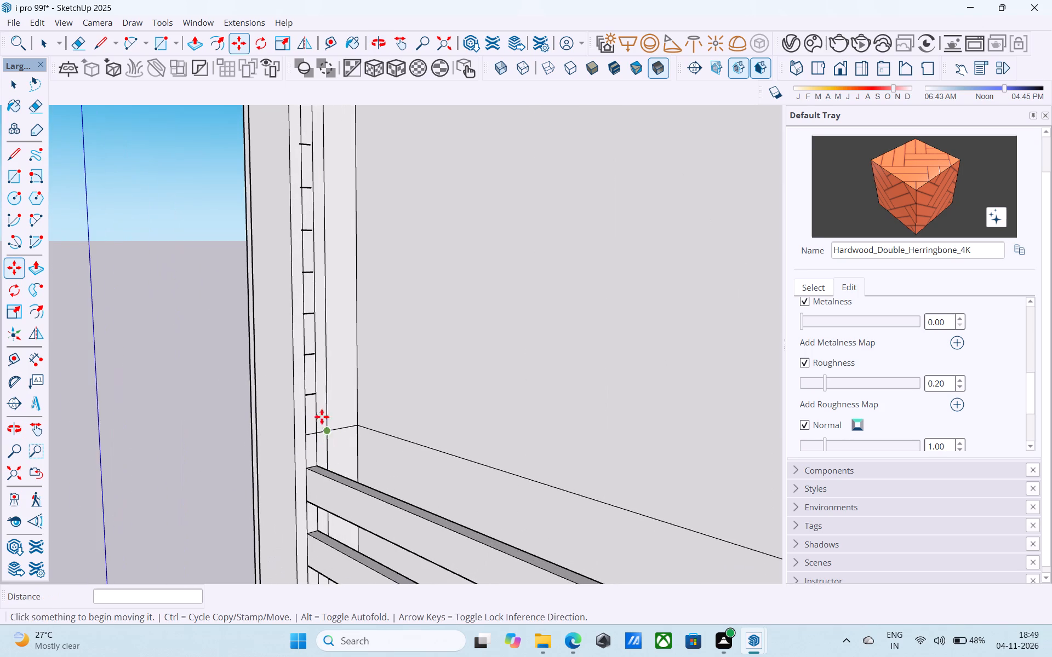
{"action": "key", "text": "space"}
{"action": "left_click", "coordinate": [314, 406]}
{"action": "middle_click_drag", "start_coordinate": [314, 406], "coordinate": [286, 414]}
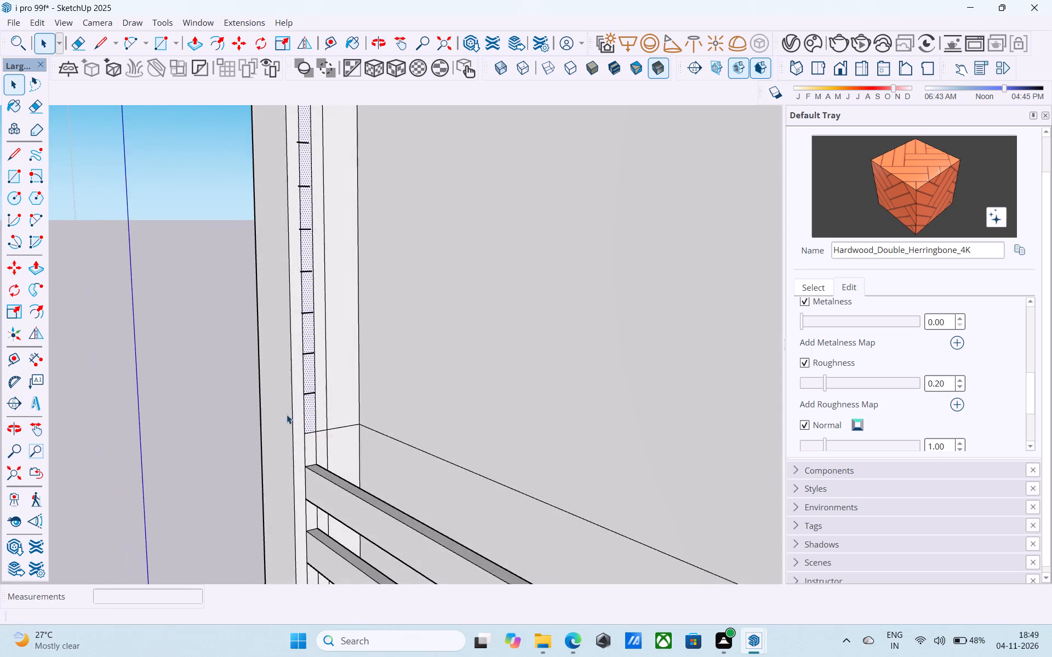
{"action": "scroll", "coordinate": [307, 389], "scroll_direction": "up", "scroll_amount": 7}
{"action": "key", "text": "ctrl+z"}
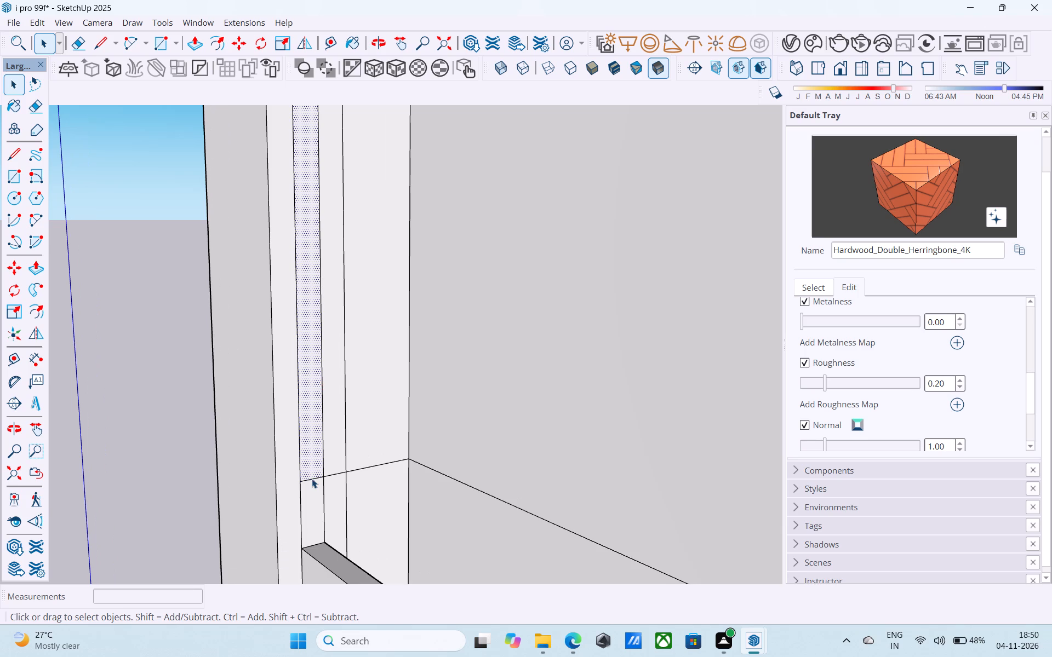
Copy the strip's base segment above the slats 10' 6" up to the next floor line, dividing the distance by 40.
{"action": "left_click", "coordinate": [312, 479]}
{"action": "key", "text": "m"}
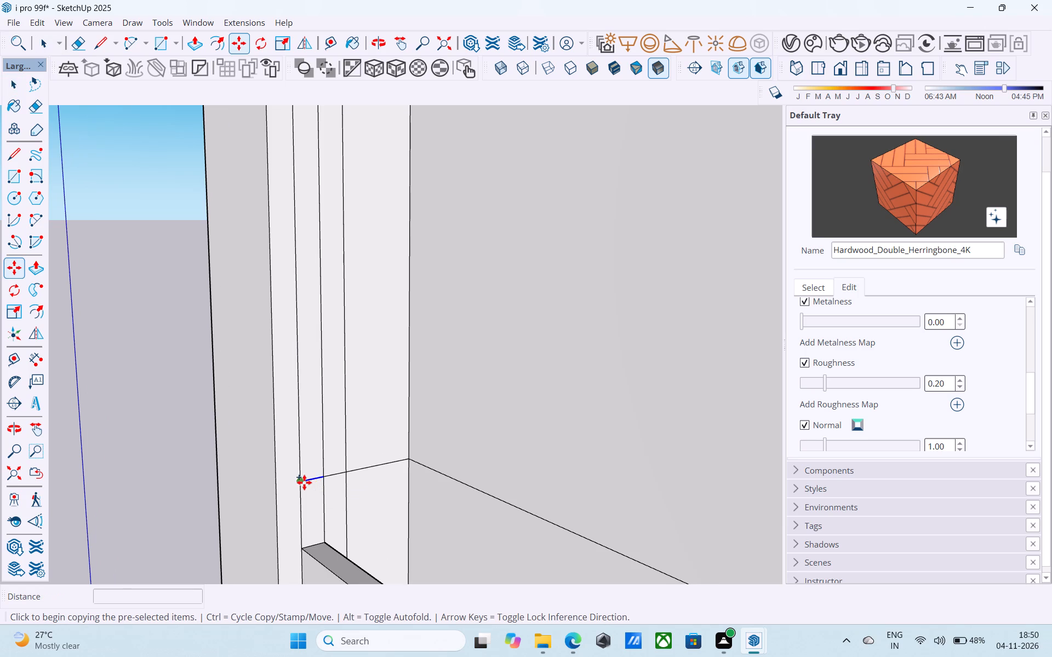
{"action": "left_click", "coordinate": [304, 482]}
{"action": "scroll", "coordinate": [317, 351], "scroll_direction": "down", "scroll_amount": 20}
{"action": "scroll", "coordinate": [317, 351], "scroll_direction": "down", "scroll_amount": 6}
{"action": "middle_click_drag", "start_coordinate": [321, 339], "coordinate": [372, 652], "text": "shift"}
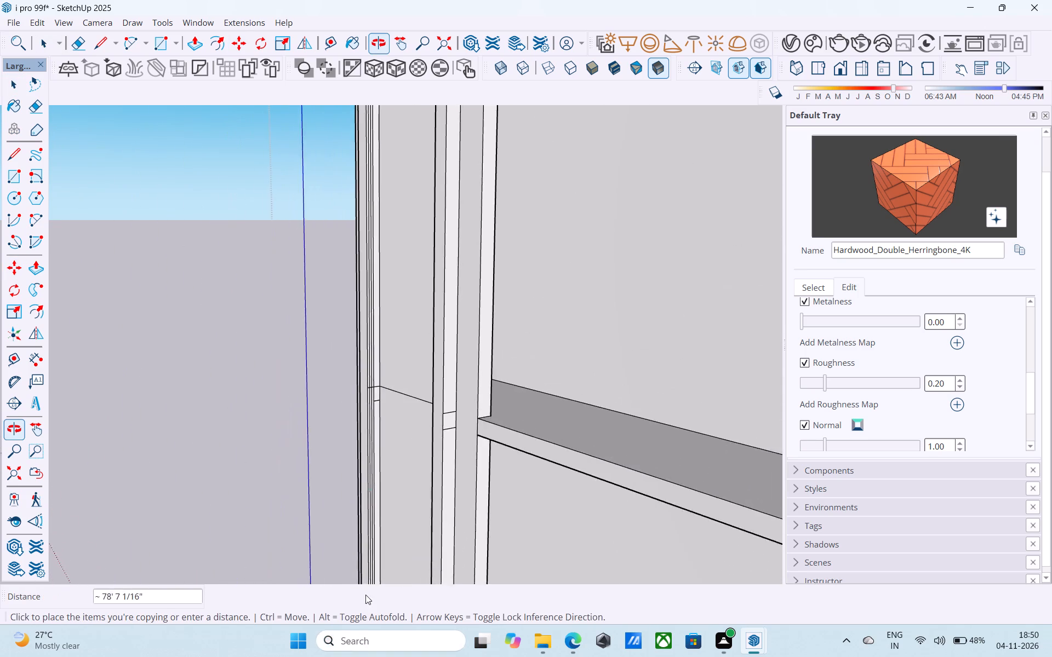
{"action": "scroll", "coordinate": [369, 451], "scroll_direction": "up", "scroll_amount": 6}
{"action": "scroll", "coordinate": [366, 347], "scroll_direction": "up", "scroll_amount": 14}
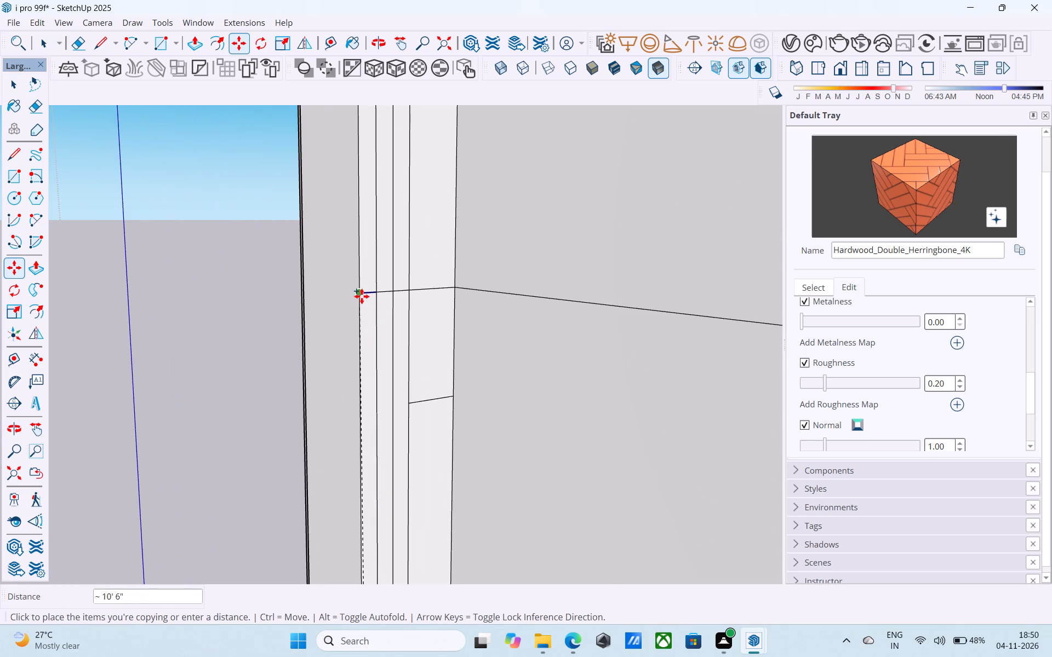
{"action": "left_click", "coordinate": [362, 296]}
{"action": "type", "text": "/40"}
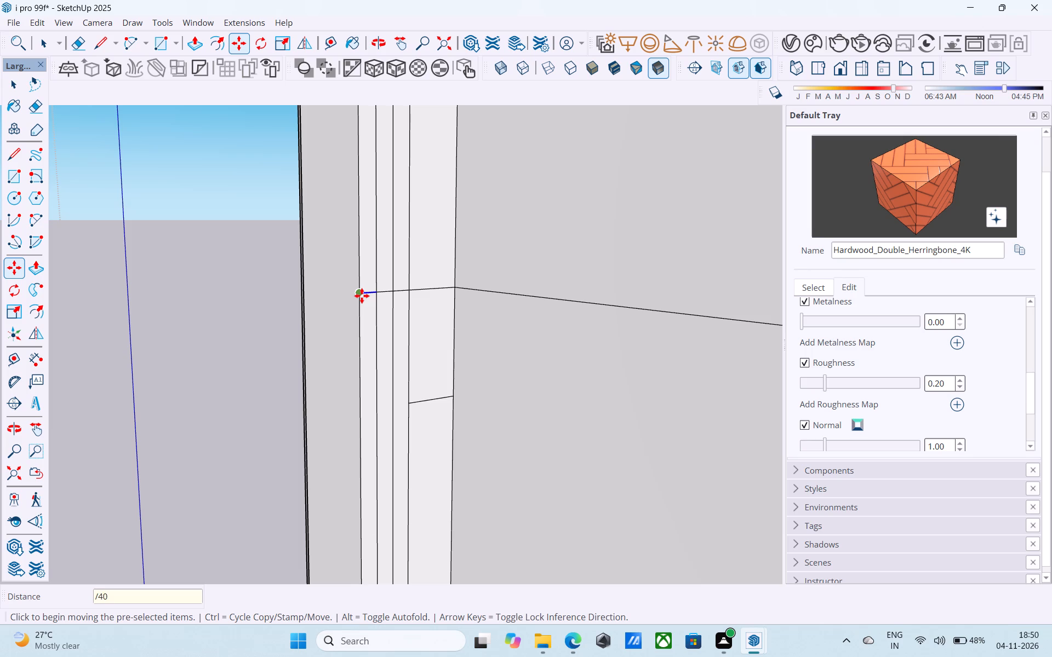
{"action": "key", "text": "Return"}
Check whether the copied divider lines split the second bay's strip into separate cells.
{"action": "key", "text": "space"}
{"action": "scroll", "coordinate": [346, 267], "scroll_direction": "down", "scroll_amount": 19}
{"action": "scroll", "coordinate": [343, 252], "scroll_direction": "up", "scroll_amount": 1}
{"action": "scroll", "coordinate": [343, 252], "scroll_direction": "down", "scroll_amount": 6}
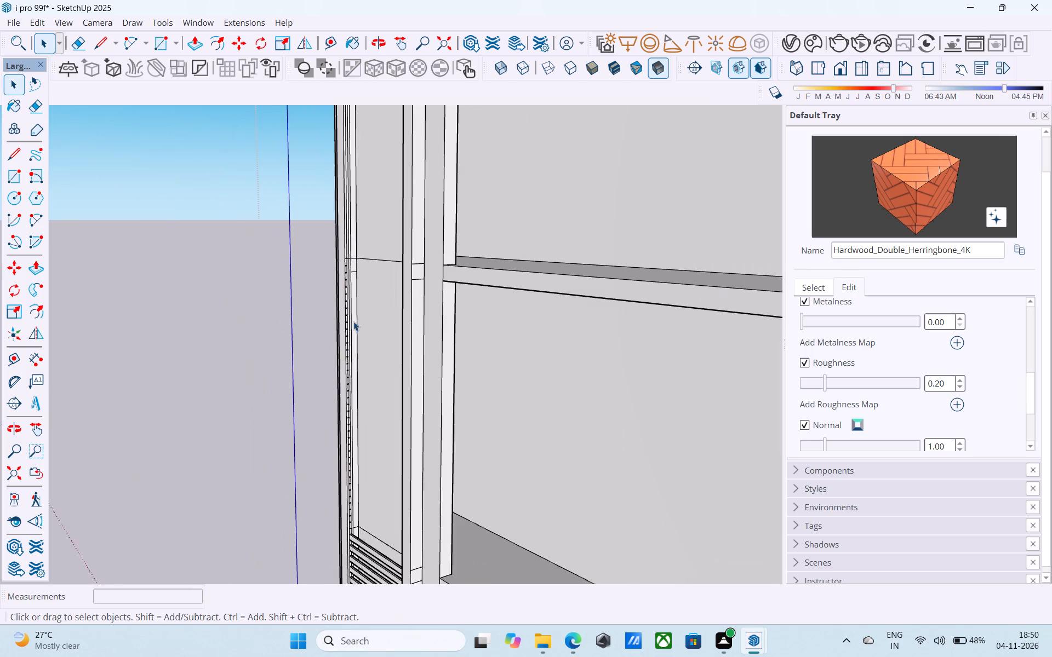
{"action": "scroll", "coordinate": [350, 540], "scroll_direction": "up", "scroll_amount": 12}
{"action": "scroll", "coordinate": [303, 481], "scroll_direction": "up", "scroll_amount": 13}
{"action": "scroll", "coordinate": [349, 479], "scroll_direction": "down", "scroll_amount": 4}
{"action": "middle_click_drag", "start_coordinate": [349, 481], "coordinate": [365, 402]}
{"action": "scroll", "coordinate": [362, 424], "scroll_direction": "up", "scroll_amount": 5}
{"action": "left_click", "coordinate": [372, 387]}
{"action": "scroll", "coordinate": [365, 381], "scroll_direction": "down", "scroll_amount": 3}
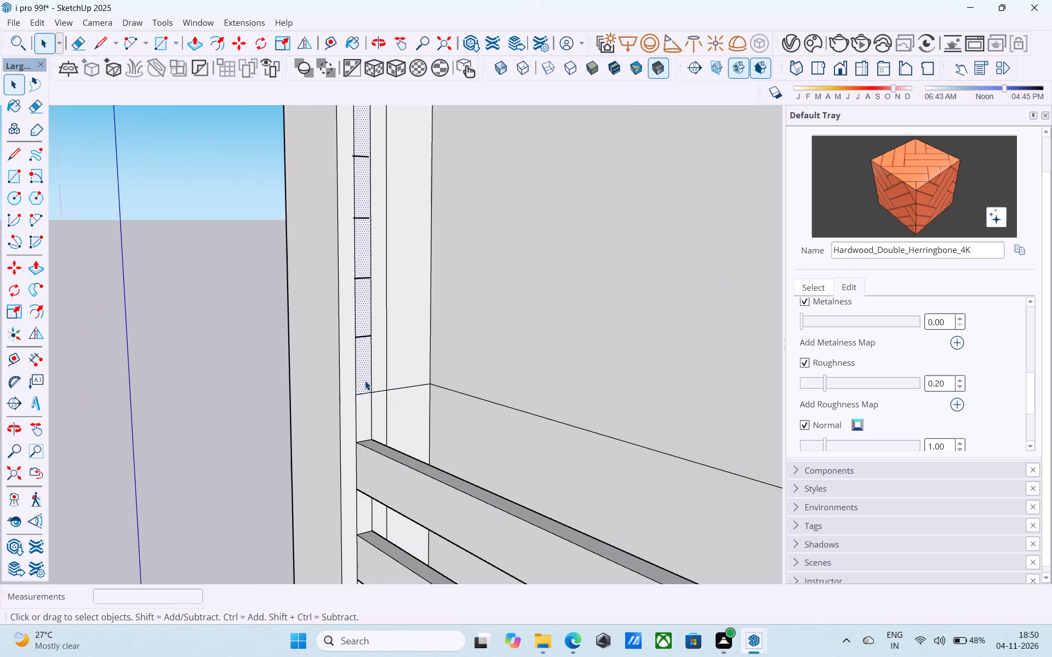
{"action": "scroll", "coordinate": [365, 381], "scroll_direction": "down", "scroll_amount": 3}
{"action": "middle_click_drag", "start_coordinate": [365, 381], "coordinate": [368, 392]}
{"action": "scroll", "coordinate": [370, 359], "scroll_direction": "up", "scroll_amount": 6}
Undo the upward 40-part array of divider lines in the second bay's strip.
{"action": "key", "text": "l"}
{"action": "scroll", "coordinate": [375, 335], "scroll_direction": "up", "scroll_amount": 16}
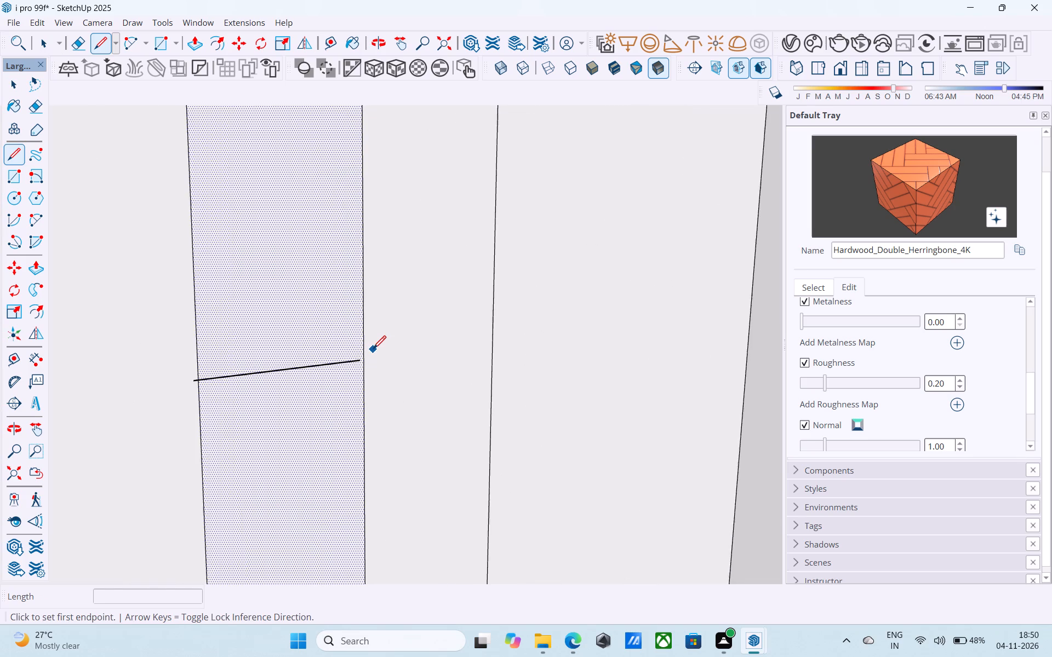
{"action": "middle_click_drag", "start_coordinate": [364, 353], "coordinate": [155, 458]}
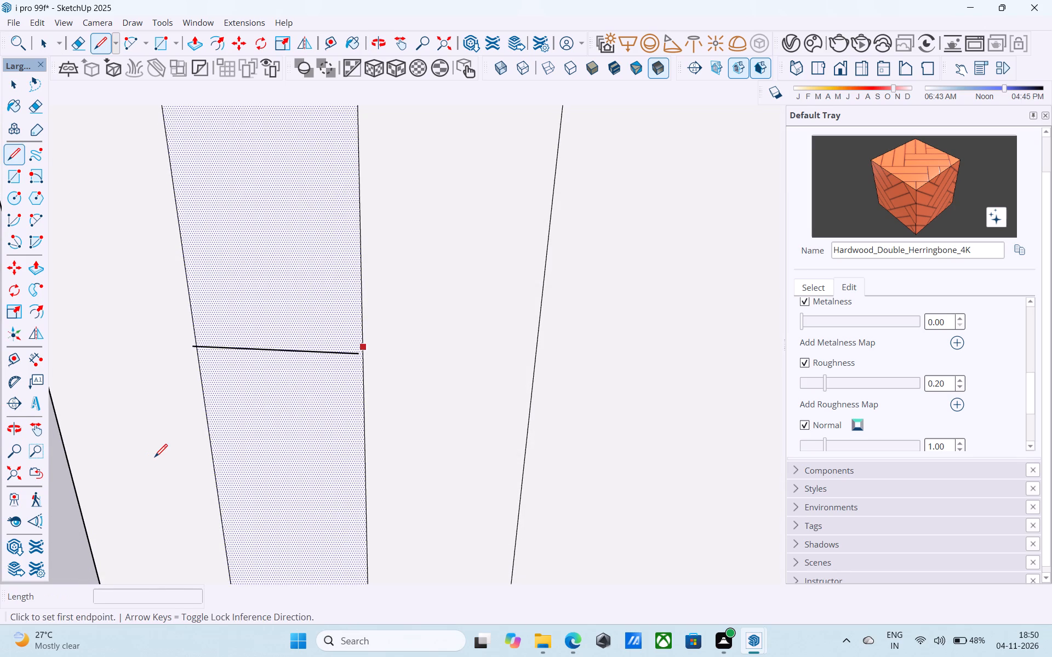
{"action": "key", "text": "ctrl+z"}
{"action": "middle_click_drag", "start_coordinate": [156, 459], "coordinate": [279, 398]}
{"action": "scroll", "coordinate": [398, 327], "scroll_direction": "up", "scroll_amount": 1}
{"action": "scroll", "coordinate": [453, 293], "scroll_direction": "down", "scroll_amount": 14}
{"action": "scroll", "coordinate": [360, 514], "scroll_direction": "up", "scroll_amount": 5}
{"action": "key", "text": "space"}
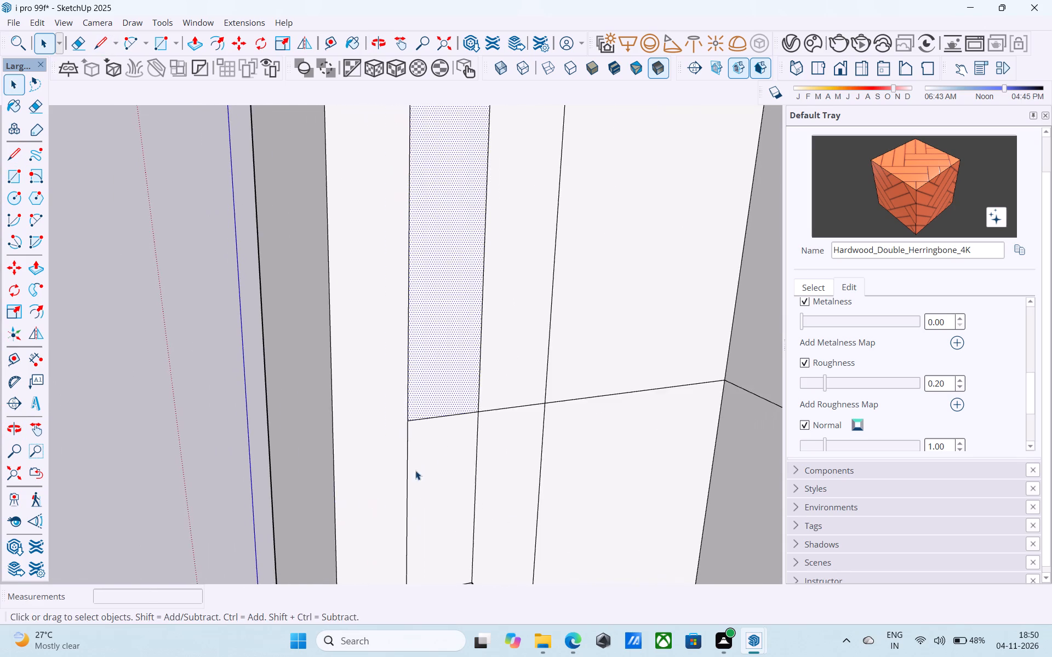
Copy the base segment of the second bay's strip 10' 6" up to the next floor line, dividing the distance by 40.
{"action": "middle_click_drag", "start_coordinate": [437, 453], "coordinate": [404, 453]}
{"action": "scroll", "coordinate": [401, 431], "scroll_direction": "up", "scroll_amount": 6}
{"action": "scroll", "coordinate": [427, 415], "scroll_direction": "down", "scroll_amount": 10}
{"action": "left_click", "coordinate": [464, 393]}
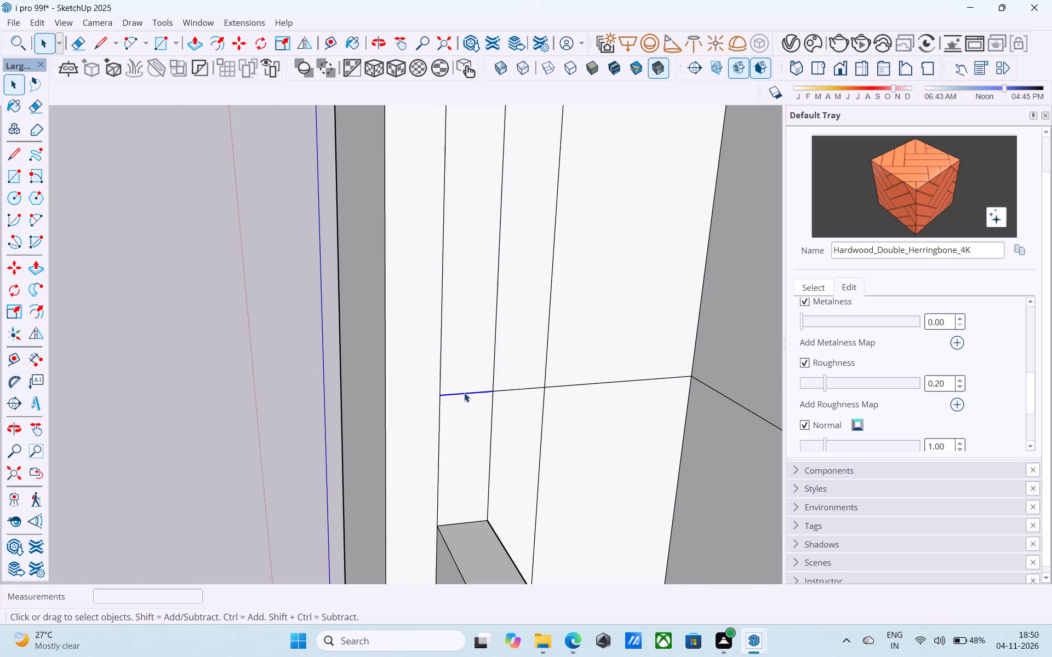
{"action": "scroll", "coordinate": [464, 393], "scroll_direction": "up", "scroll_amount": 5}
{"action": "key", "text": "m"}
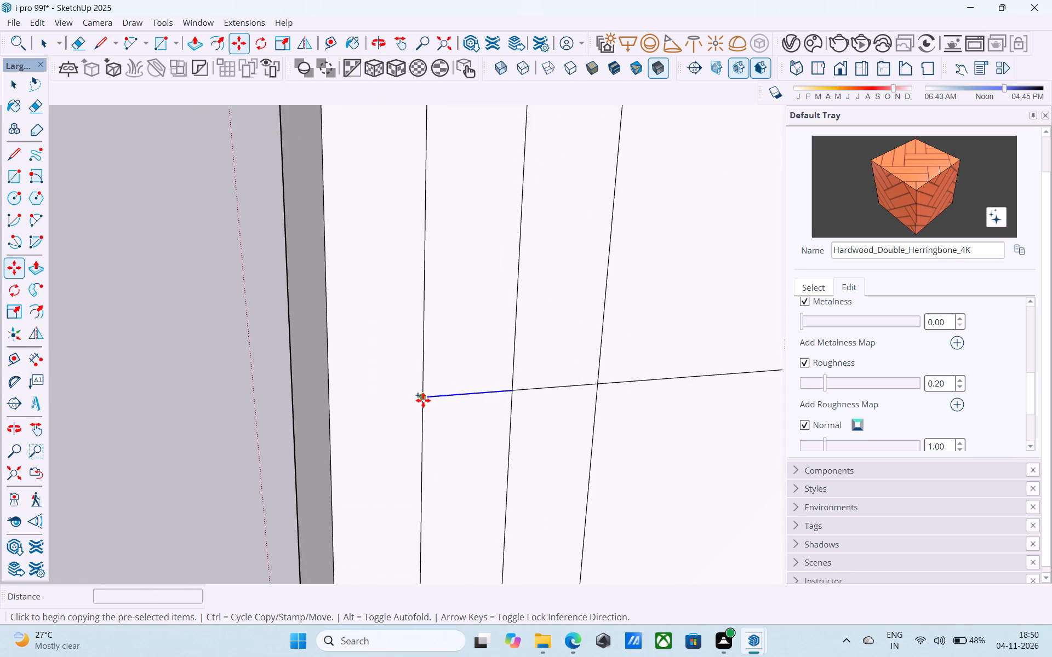
{"action": "left_click", "coordinate": [423, 400]}
{"action": "scroll", "coordinate": [411, 204], "scroll_direction": "down", "scroll_amount": 6}
{"action": "middle_click_drag", "start_coordinate": [411, 204], "coordinate": [483, 497]}
{"action": "scroll", "coordinate": [485, 456], "scroll_direction": "down", "scroll_amount": 14}
{"action": "middle_click_drag", "start_coordinate": [539, 308], "coordinate": [513, 414], "text": "shift"}
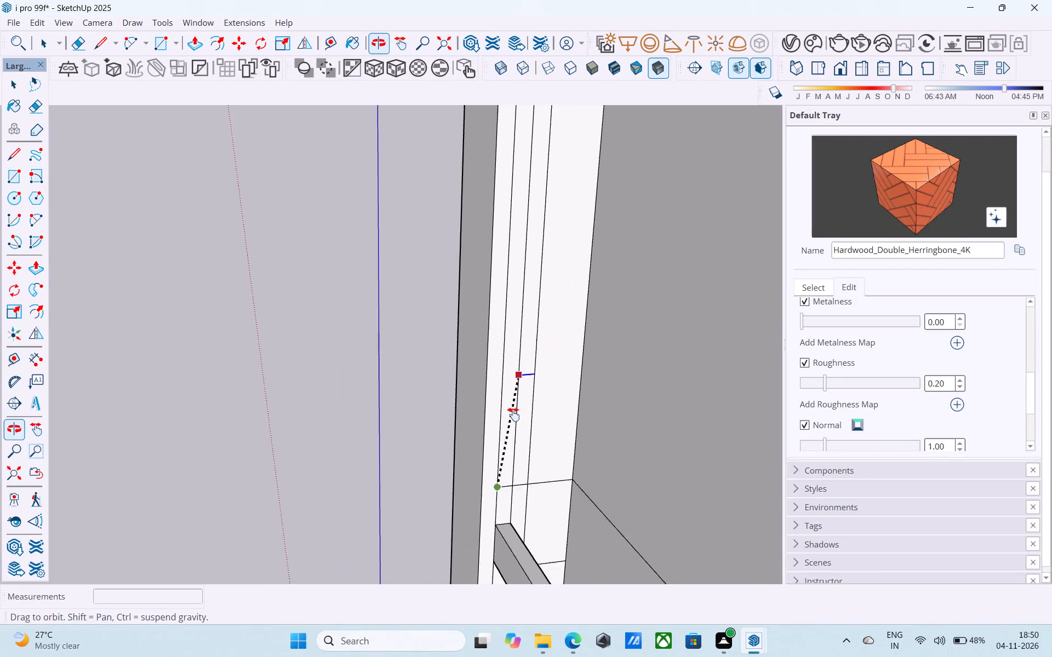
{"action": "middle_click_drag", "start_coordinate": [513, 414], "coordinate": [479, 607], "text": "shift"}
{"action": "middle_click_drag", "start_coordinate": [497, 214], "coordinate": [502, 648], "text": "shift"}
{"action": "middle_click_drag", "start_coordinate": [522, 200], "coordinate": [484, 636], "text": "shift"}
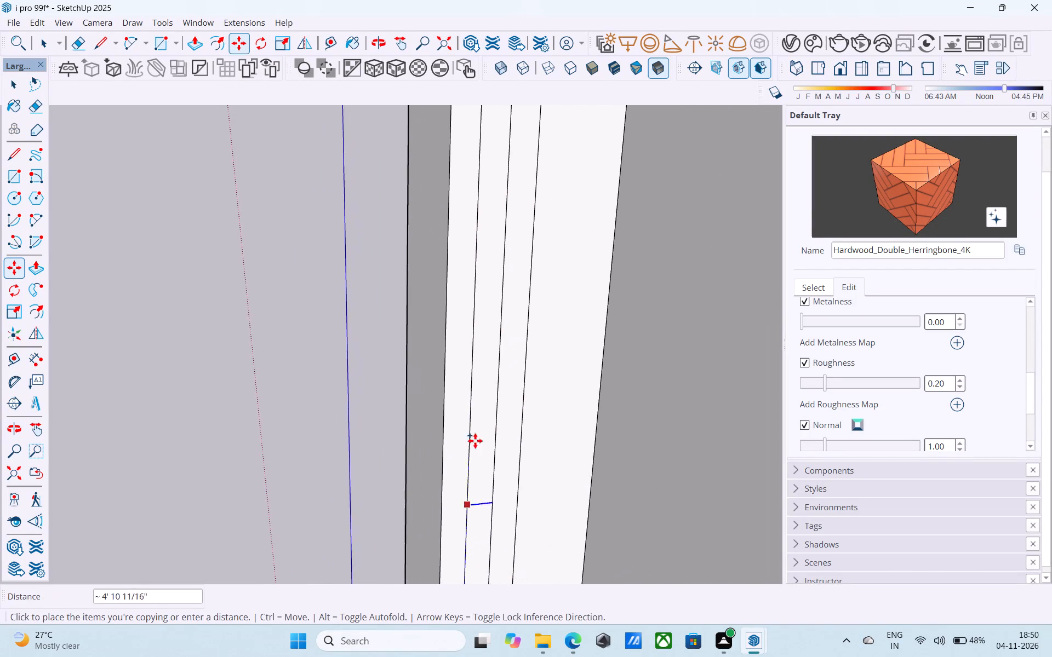
{"action": "scroll", "coordinate": [501, 377], "scroll_direction": "down", "scroll_amount": 7}
{"action": "middle_click_drag", "start_coordinate": [517, 304], "coordinate": [493, 598], "text": "shift"}
{"action": "scroll", "coordinate": [553, 290], "scroll_direction": "down", "scroll_amount": 6}
{"action": "middle_click_drag", "start_coordinate": [557, 252], "coordinate": [510, 581]}
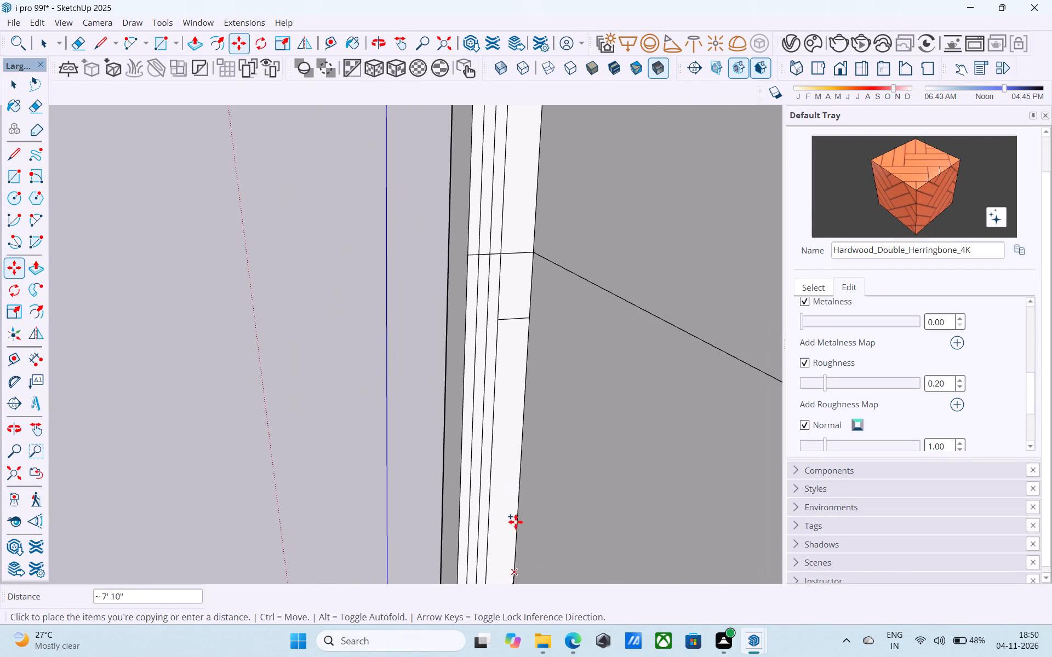
{"action": "scroll", "coordinate": [488, 263], "scroll_direction": "up", "scroll_amount": 19}
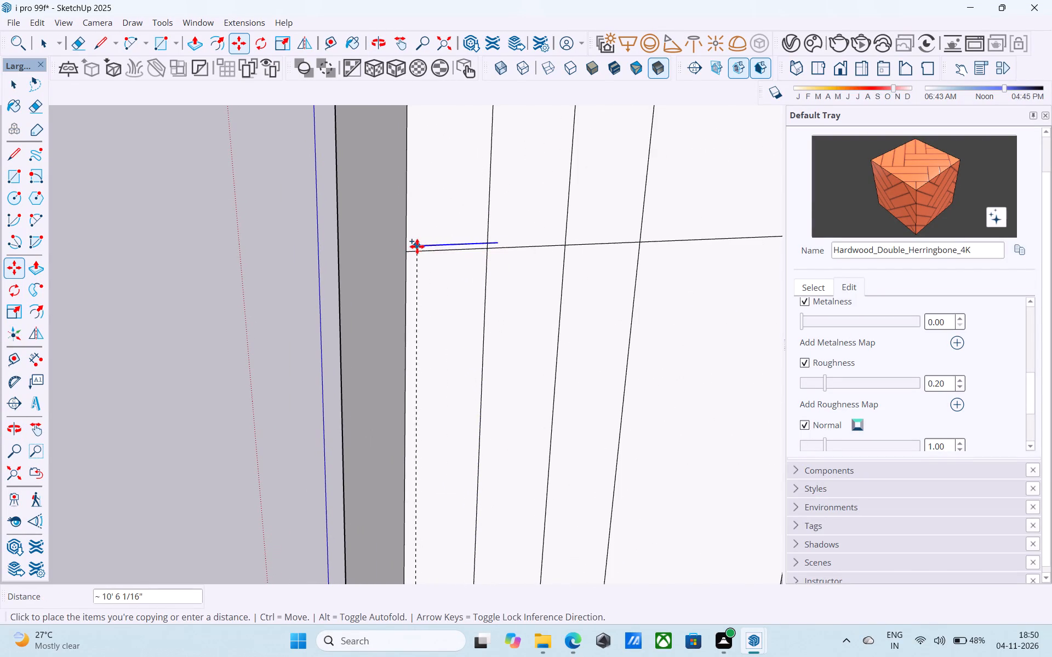
{"action": "left_click", "coordinate": [493, 249]}
{"action": "type", "text": "/40"}
{"action": "key", "text": "Return"}
{"action": "scroll", "coordinate": [498, 236], "scroll_direction": "down", "scroll_amount": 6}
{"action": "key", "text": "space"}
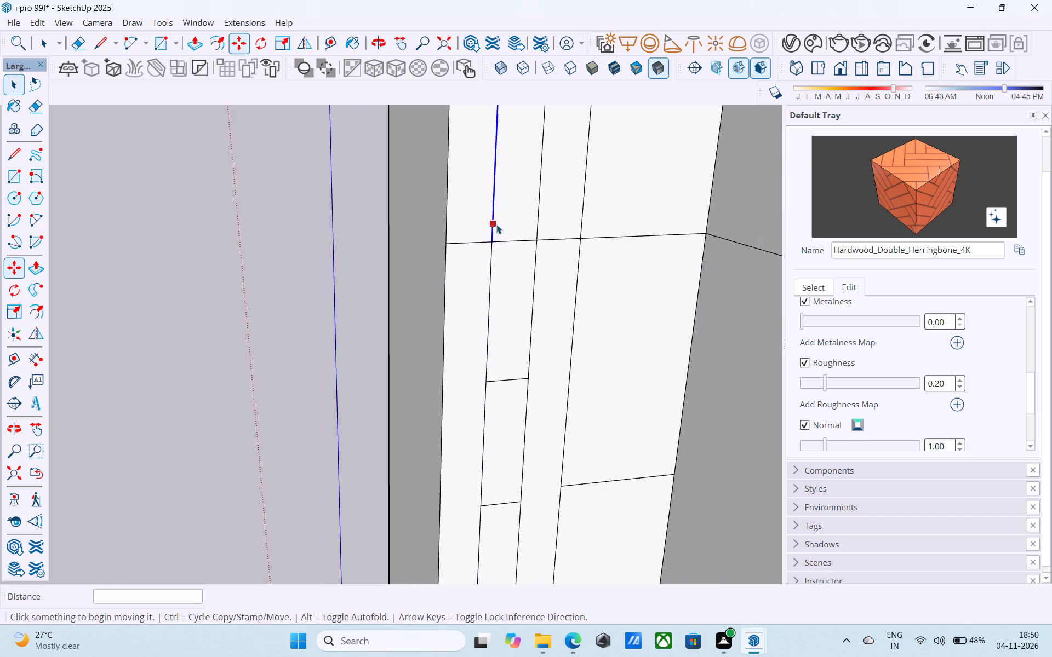
Extrude the lowest cell of the second bay's divided strip into a slat, repeating the previous slat distance.
{"action": "scroll", "coordinate": [496, 224], "scroll_direction": "down", "scroll_amount": 14}
{"action": "scroll", "coordinate": [494, 233], "scroll_direction": "up", "scroll_amount": 2}
{"action": "scroll", "coordinate": [494, 233], "scroll_direction": "down", "scroll_amount": 20}
{"action": "middle_click_drag", "start_coordinate": [559, 393], "coordinate": [540, 148]}
{"action": "scroll", "coordinate": [524, 403], "scroll_direction": "up", "scroll_amount": 5}
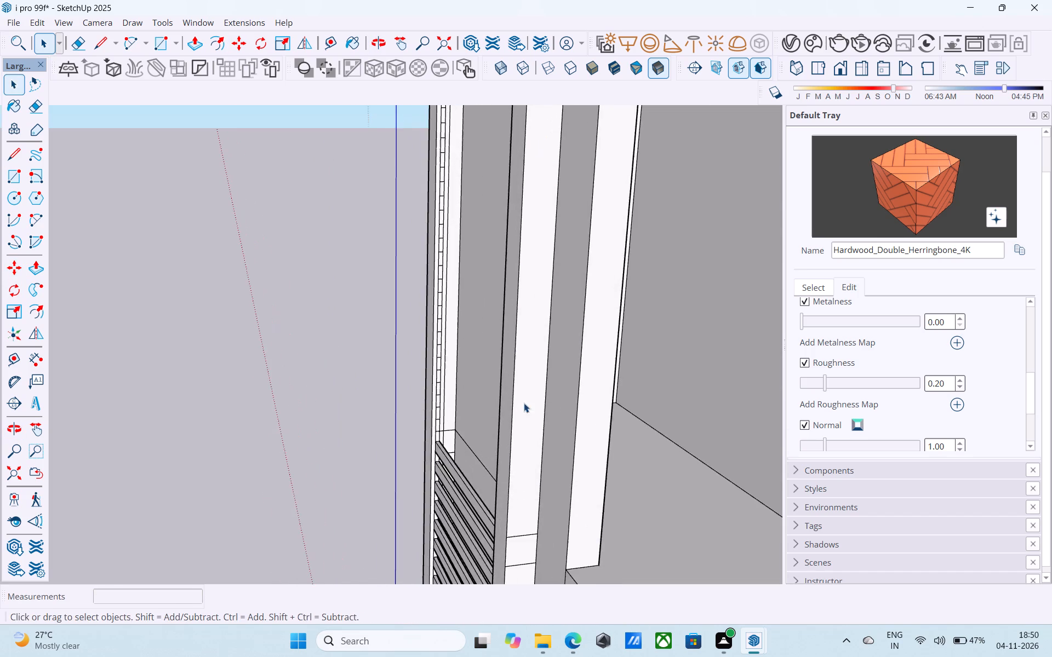
{"action": "scroll", "coordinate": [434, 449], "scroll_direction": "down", "scroll_amount": 1}
{"action": "scroll", "coordinate": [434, 449], "scroll_direction": "up", "scroll_amount": 17}
{"action": "left_click", "coordinate": [443, 424]}
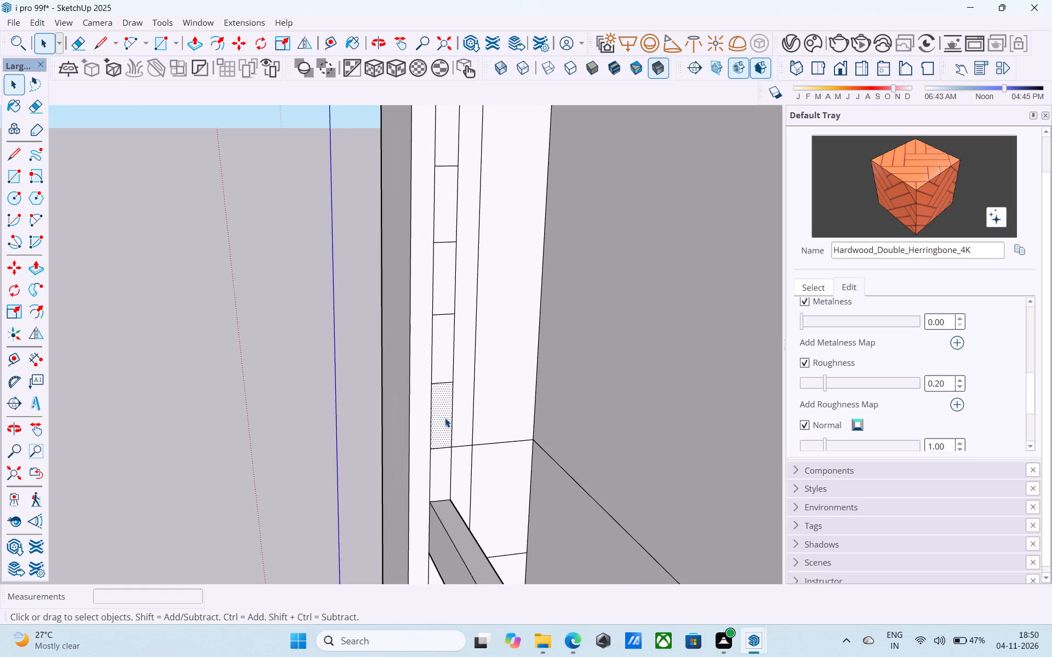
{"action": "key", "text": "p"}
{"action": "double_click", "coordinate": [445, 418]}
{"action": "scroll", "coordinate": [445, 414], "scroll_direction": "down", "scroll_amount": 4}
{"action": "middle_click_drag", "start_coordinate": [498, 400], "coordinate": [879, 316]}
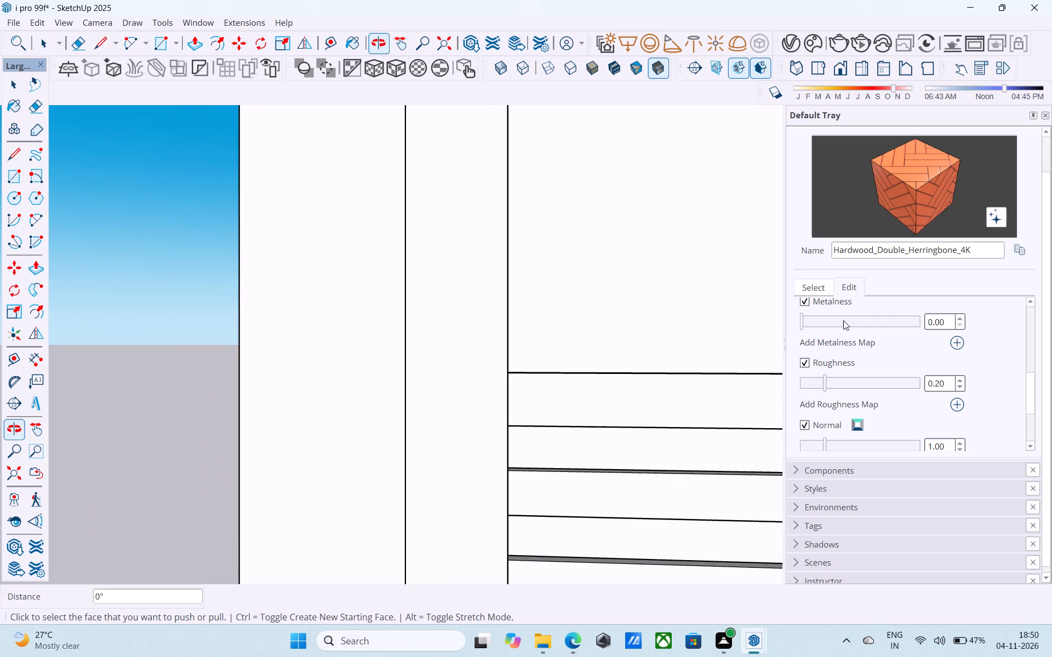
{"action": "scroll", "coordinate": [533, 327], "scroll_direction": "down", "scroll_amount": 13}
{"action": "middle_click_drag", "start_coordinate": [550, 332], "coordinate": [174, 436], "text": "shift"}
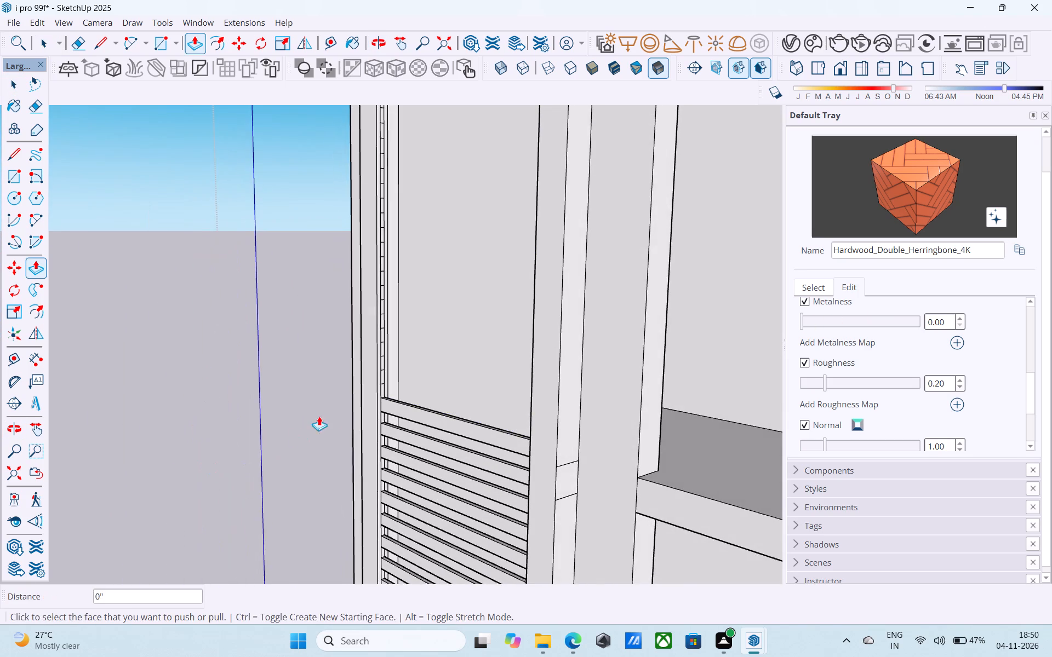
{"action": "middle_click_drag", "start_coordinate": [333, 408], "coordinate": [218, 452], "text": "shift"}
Extrude the next six alternate cells up the second bay's strip into slats with the same repeated distance.
{"action": "scroll", "coordinate": [415, 436], "scroll_direction": "up", "scroll_amount": 16}
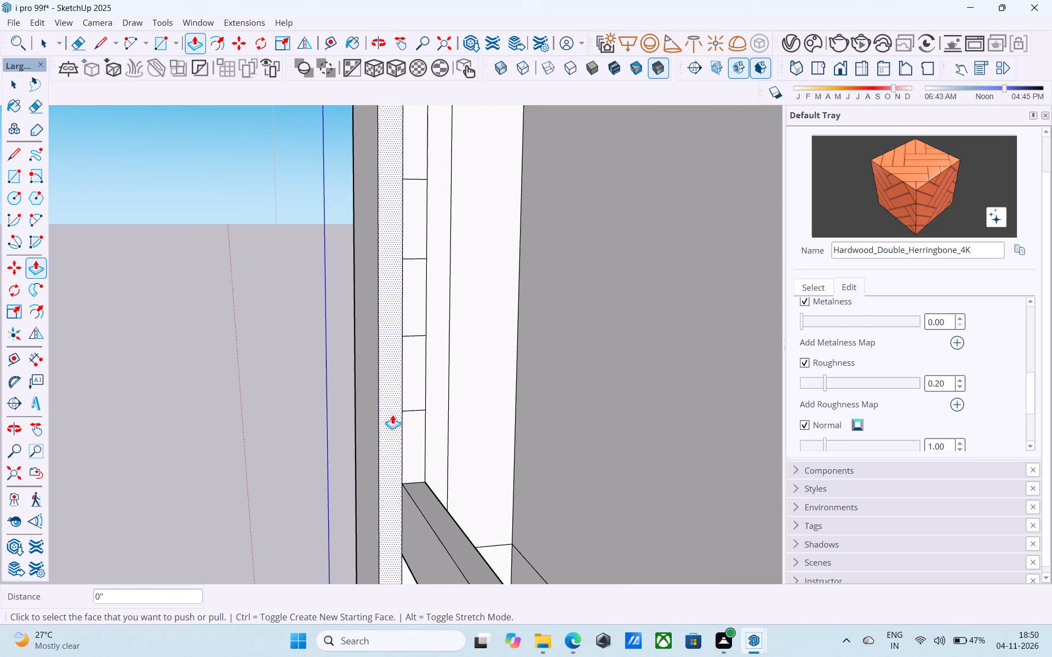
{"action": "double_click", "coordinate": [409, 385]}
{"action": "scroll", "coordinate": [410, 384], "scroll_direction": "down", "scroll_amount": 5}
{"action": "middle_click_drag", "start_coordinate": [410, 385], "coordinate": [397, 529], "text": "shift"}
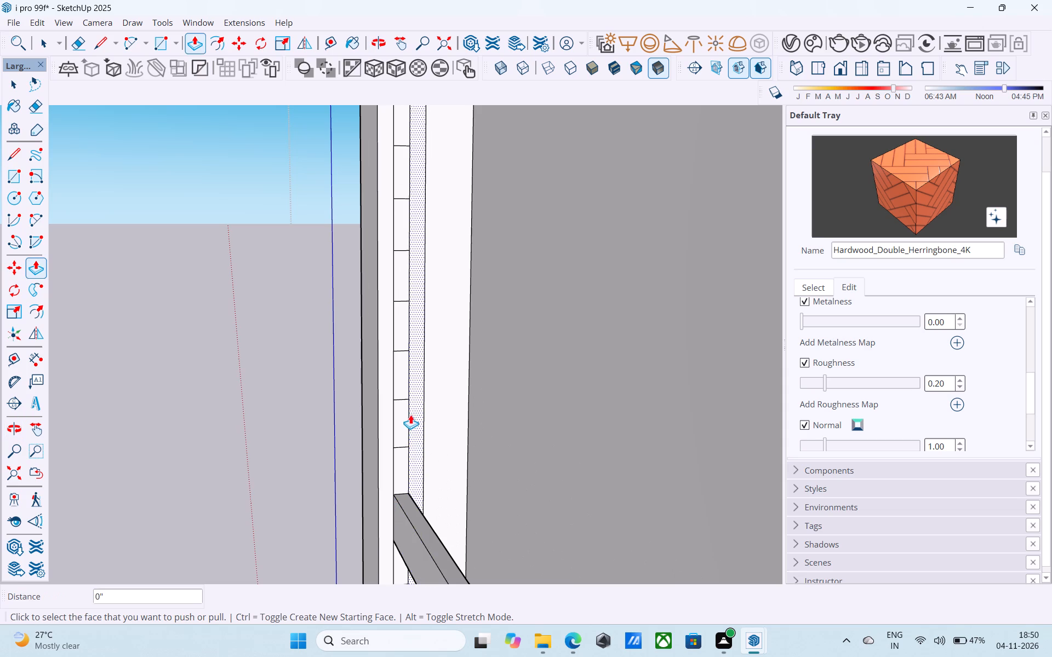
{"action": "double_click", "coordinate": [405, 414]}
{"action": "scroll", "coordinate": [407, 393], "scroll_direction": "down", "scroll_amount": 3}
{"action": "middle_click_drag", "start_coordinate": [407, 393], "coordinate": [420, 461]}
{"action": "double_click", "coordinate": [415, 414]}
{"action": "double_click", "coordinate": [415, 348]}
{"action": "middle_click_drag", "start_coordinate": [415, 348], "coordinate": [418, 449], "text": "shift"}
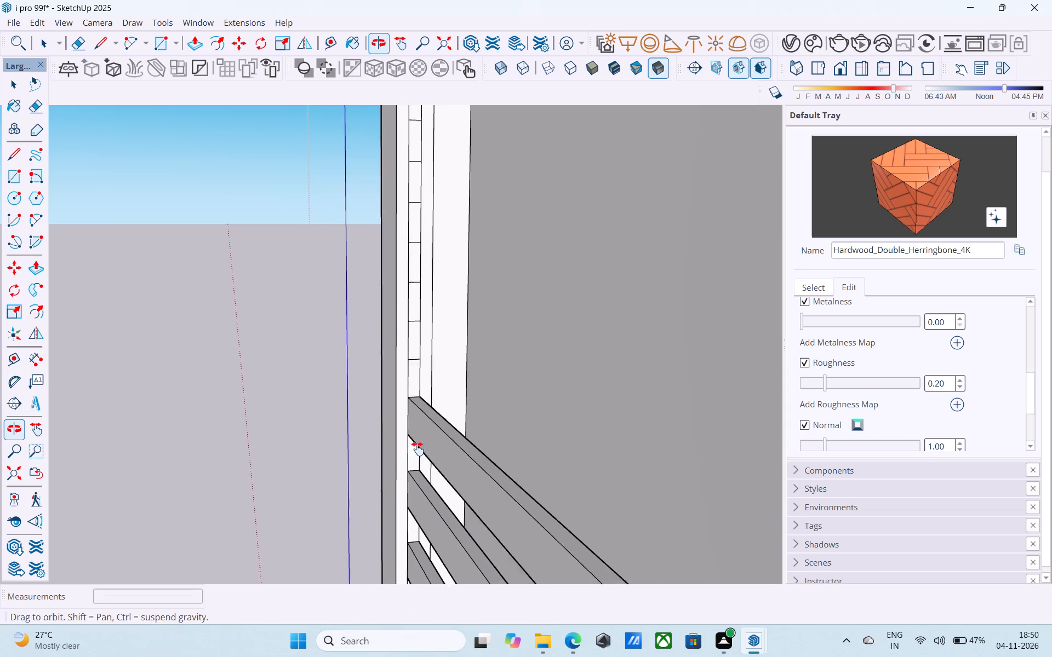
{"action": "middle_click_drag", "start_coordinate": [418, 449], "coordinate": [424, 471], "text": "shift"}
{"action": "double_click", "coordinate": [424, 385]}
{"action": "double_click", "coordinate": [425, 306]}
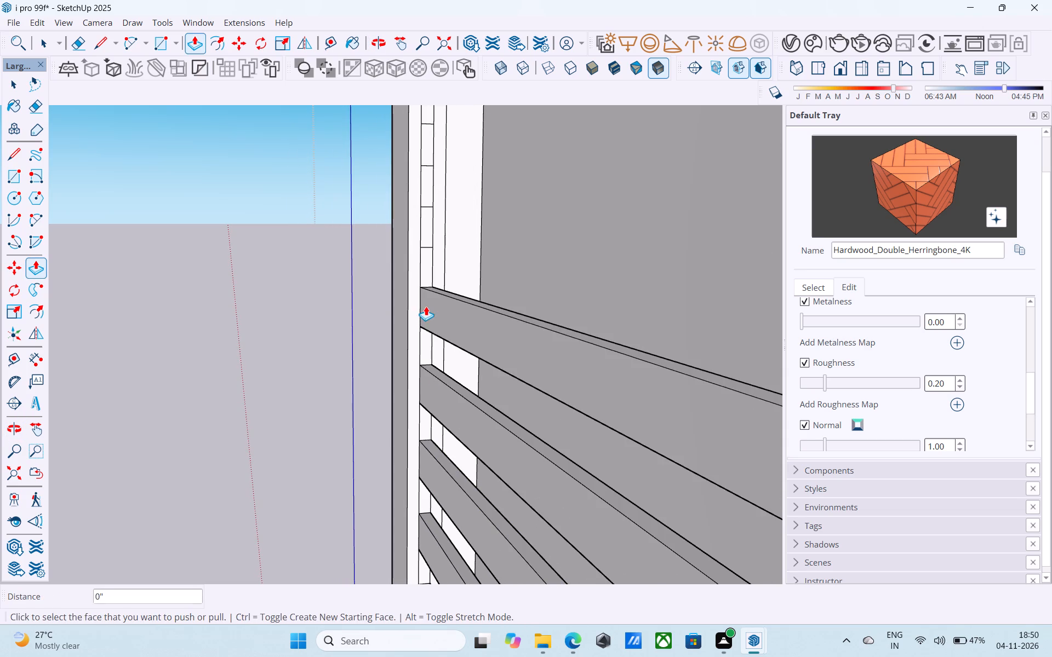
Extrude eight more alternate cells up the second bay's strip into slats, leaving a gap cell between each pair.
{"action": "middle_click_drag", "start_coordinate": [426, 306], "coordinate": [420, 402]}
{"action": "double_click", "coordinate": [423, 319]}
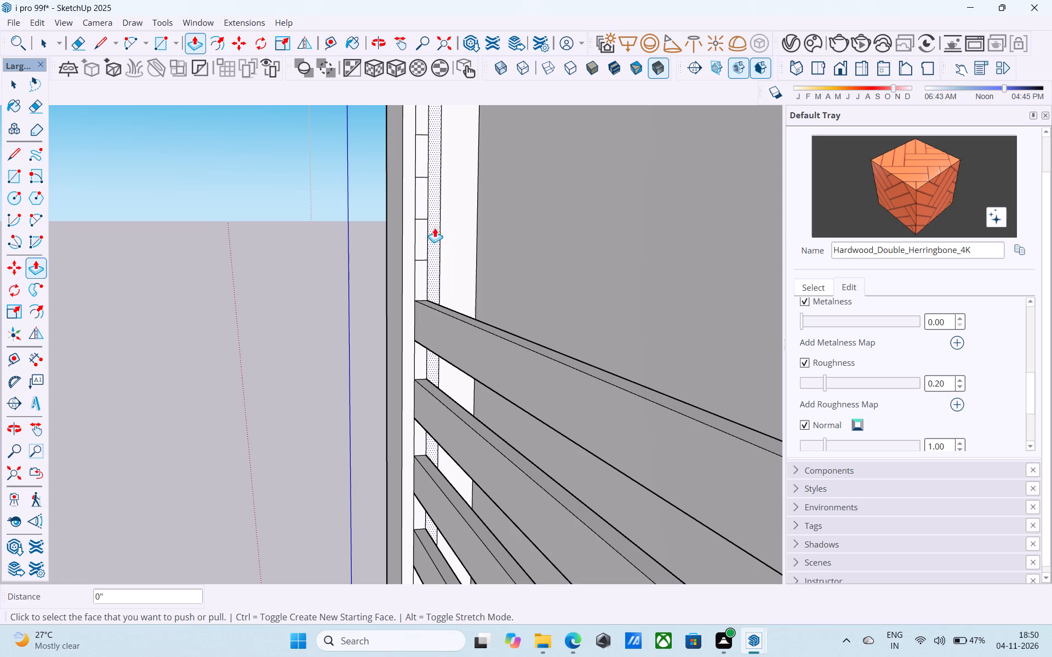
{"action": "double_click", "coordinate": [424, 232]}
{"action": "middle_click_drag", "start_coordinate": [424, 232], "coordinate": [399, 399], "text": "shift"}
{"action": "double_click", "coordinate": [395, 321]}
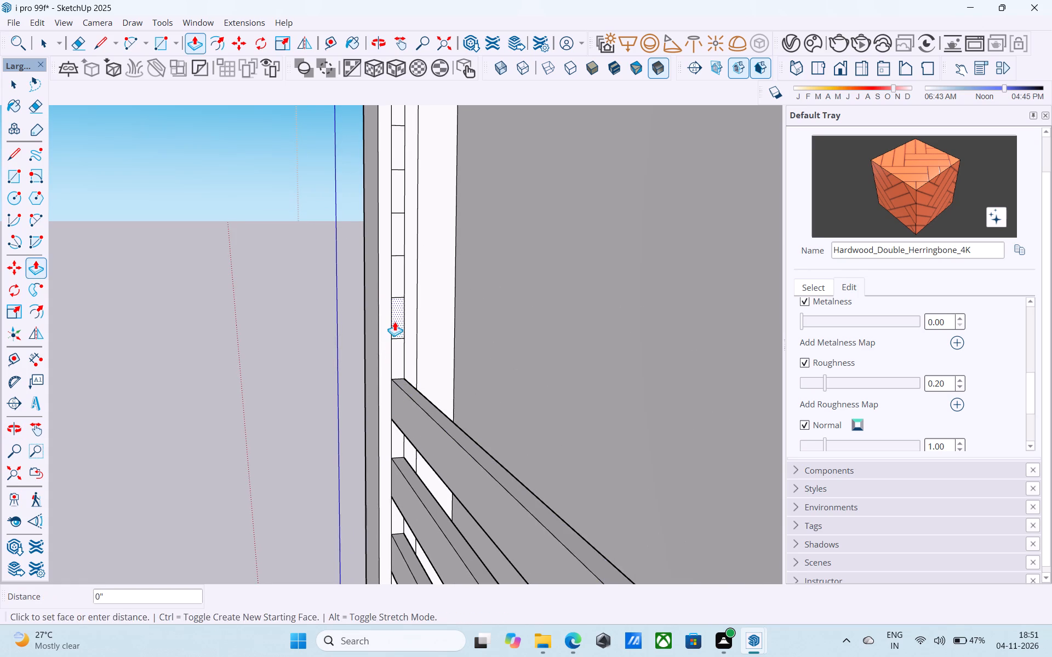
{"action": "middle_click_drag", "start_coordinate": [395, 318], "coordinate": [395, 432], "text": "shift"}
{"action": "double_click", "coordinate": [398, 341]}
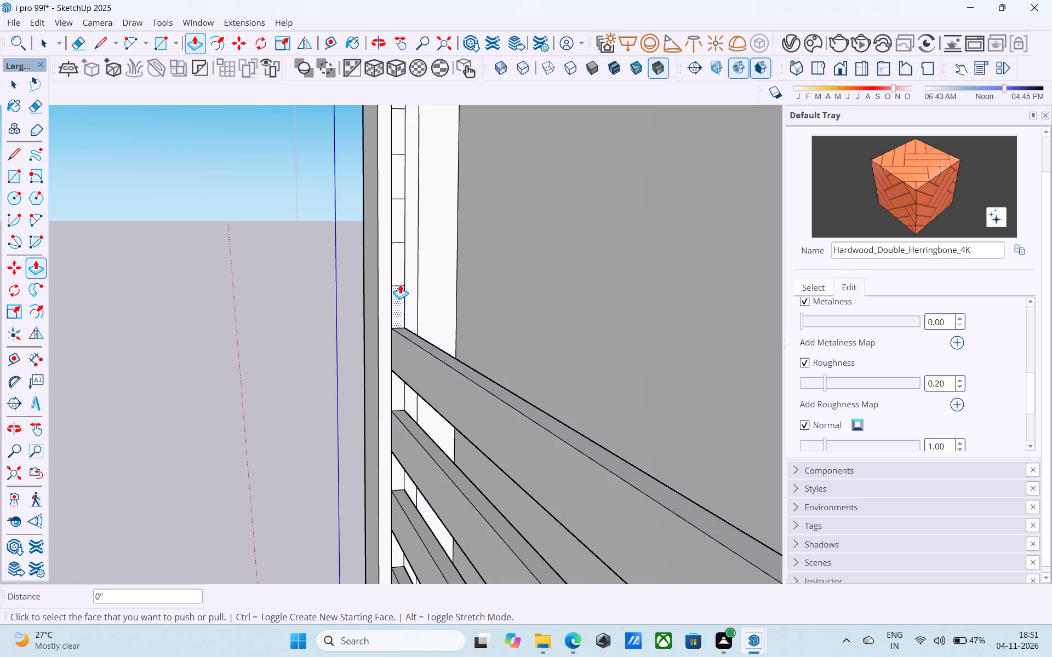
{"action": "double_click", "coordinate": [400, 269]}
{"action": "middle_click_drag", "start_coordinate": [400, 269], "coordinate": [355, 465], "text": "shift"}
{"action": "double_click", "coordinate": [352, 366]}
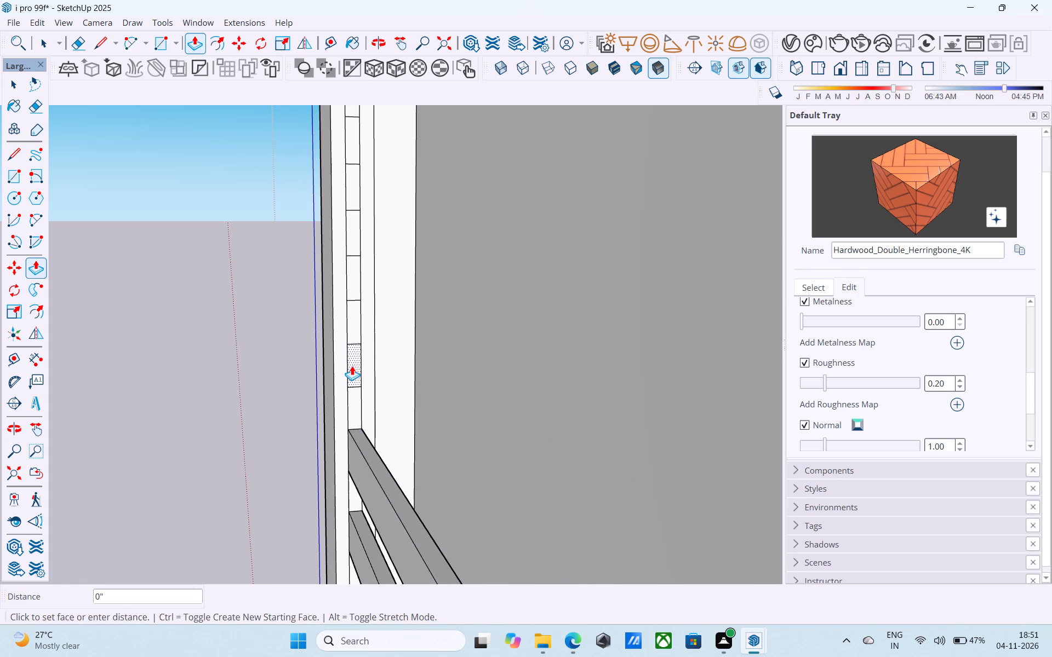
{"action": "middle_click_drag", "start_coordinate": [352, 366], "coordinate": [351, 464]}
{"action": "double_click", "coordinate": [355, 377]}
{"action": "double_click", "coordinate": [351, 288]}
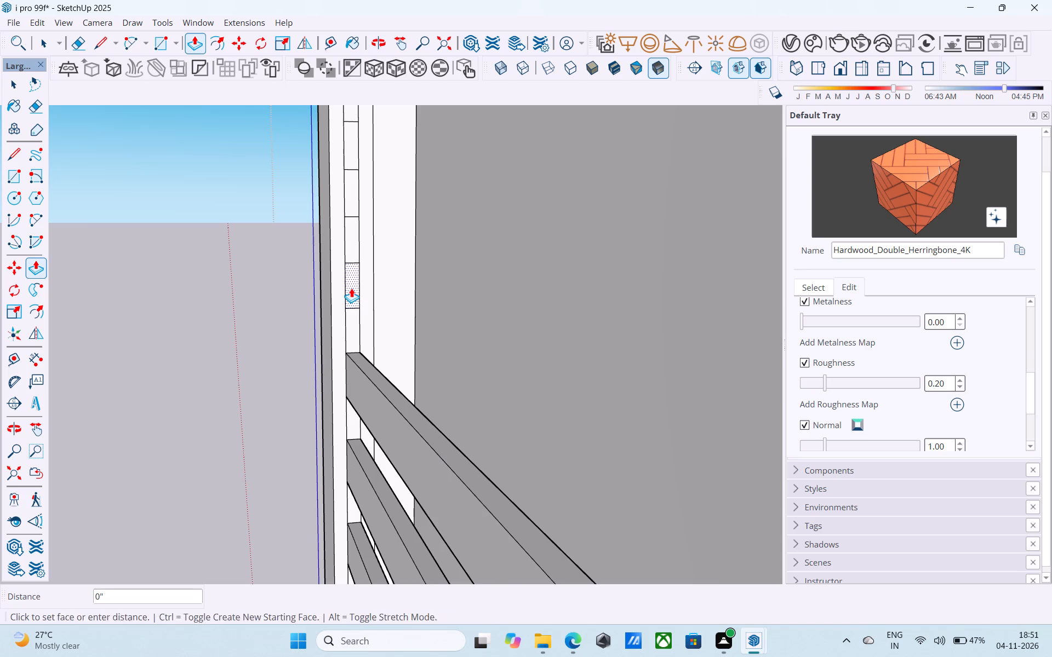
Extrude the next four alternate cells near the top of the second bay's strip into matching slats.
{"action": "middle_click_drag", "start_coordinate": [351, 288], "coordinate": [354, 512], "text": "shift"}
{"action": "double_click", "coordinate": [354, 405]}
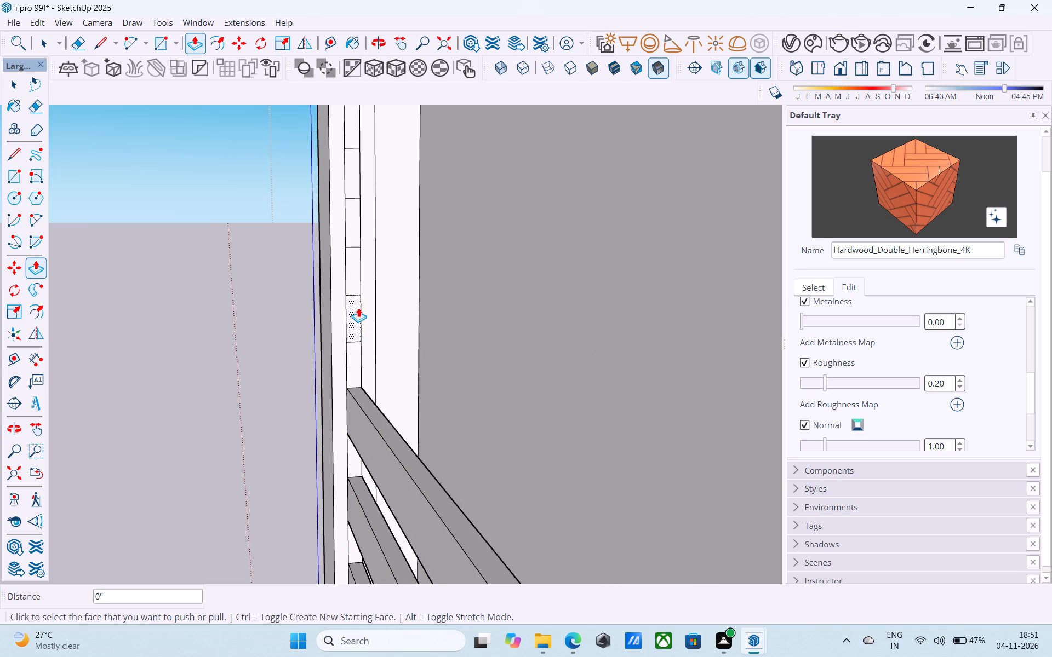
{"action": "double_click", "coordinate": [358, 304]}
{"action": "middle_click_drag", "start_coordinate": [358, 302], "coordinate": [342, 517]}
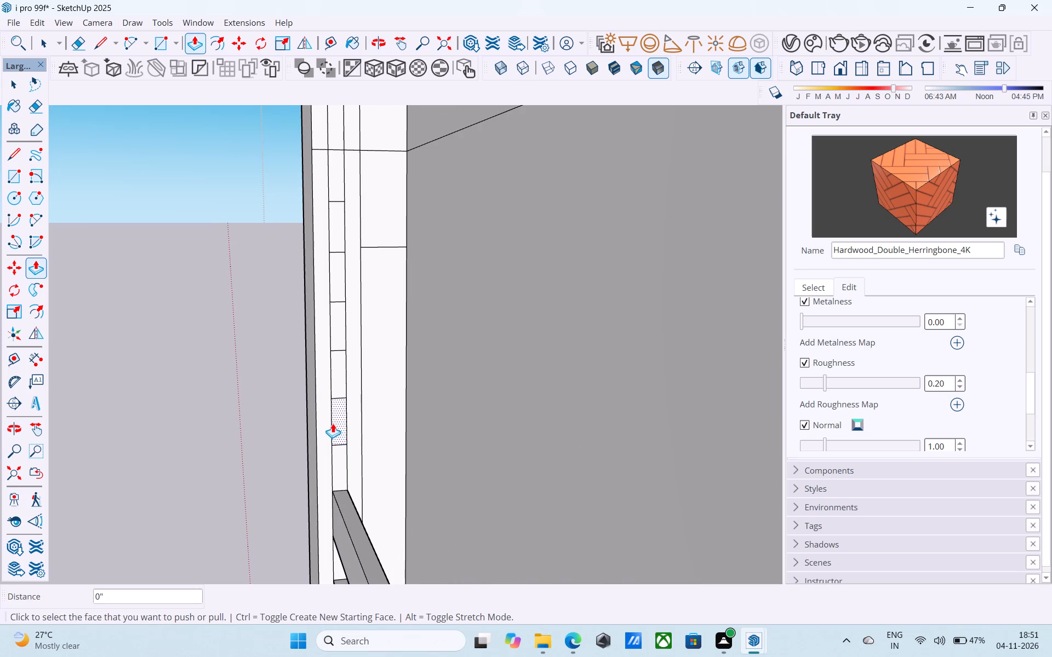
{"action": "double_click", "coordinate": [333, 423]}
{"action": "double_click", "coordinate": [334, 325]}
Extrude the topmost alternate cell of the second bay about 3' 8 5/16" across to the opposite post of the frame.
{"action": "double_click", "coordinate": [339, 230]}
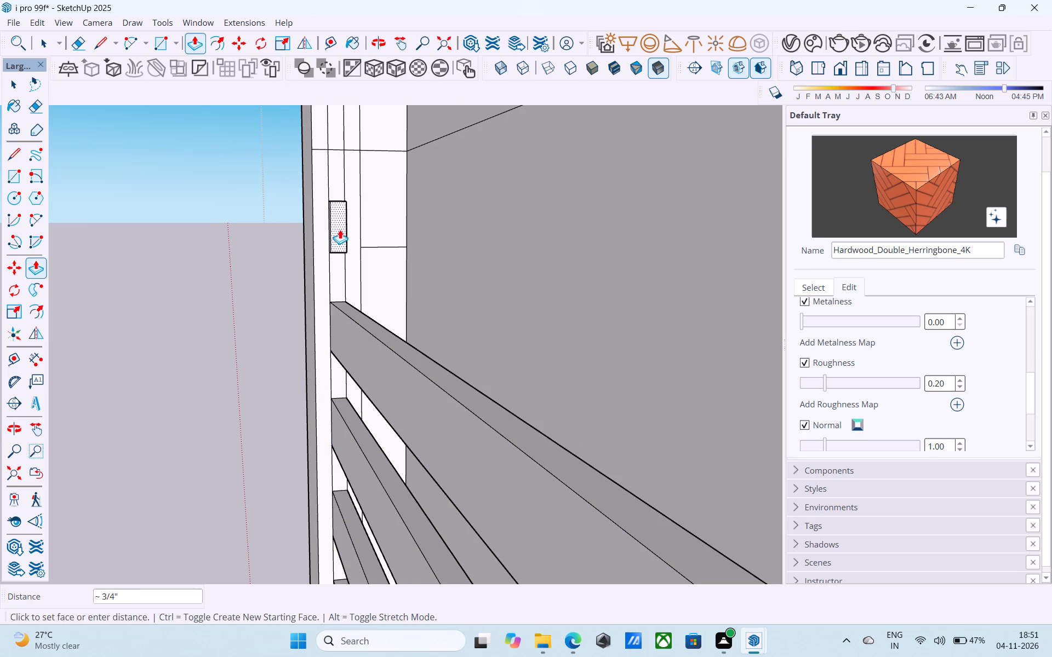
{"action": "left_click", "coordinate": [341, 229]}
{"action": "middle_click_drag", "start_coordinate": [439, 325], "coordinate": [699, 387], "text": "shift"}
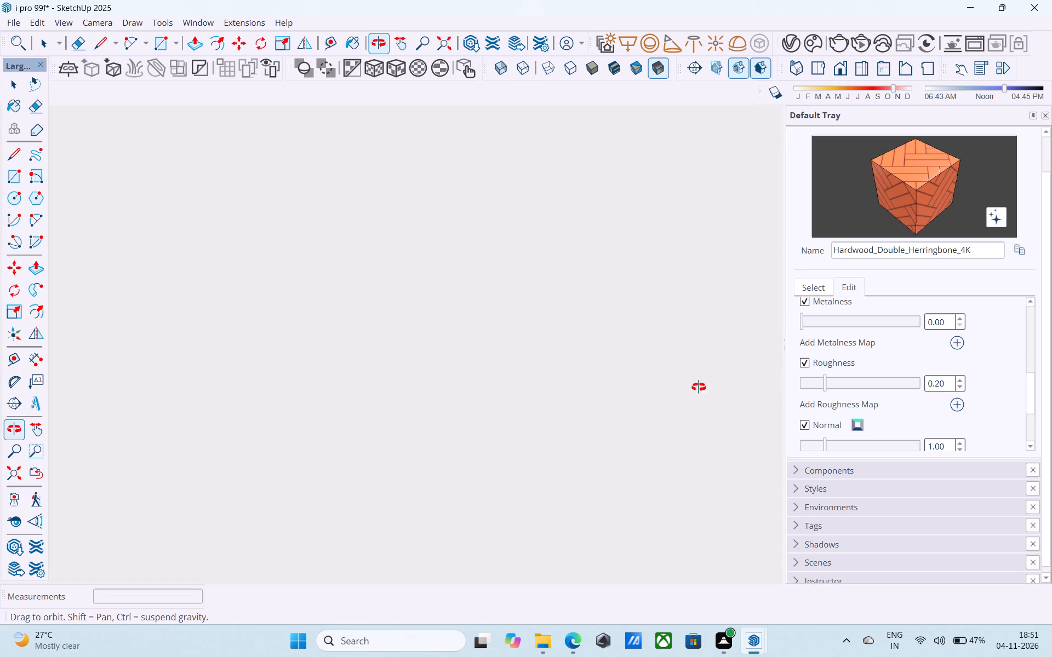
{"action": "middle_click_drag", "start_coordinate": [699, 387], "coordinate": [679, 316], "text": "shift"}
{"action": "scroll", "coordinate": [653, 319], "scroll_direction": "down", "scroll_amount": 8}
{"action": "scroll", "coordinate": [635, 345], "scroll_direction": "up", "scroll_amount": 2}
{"action": "scroll", "coordinate": [626, 349], "scroll_direction": "down", "scroll_amount": 18}
{"action": "scroll", "coordinate": [594, 357], "scroll_direction": "up", "scroll_amount": 2}
{"action": "scroll", "coordinate": [594, 358], "scroll_direction": "down", "scroll_amount": 12}
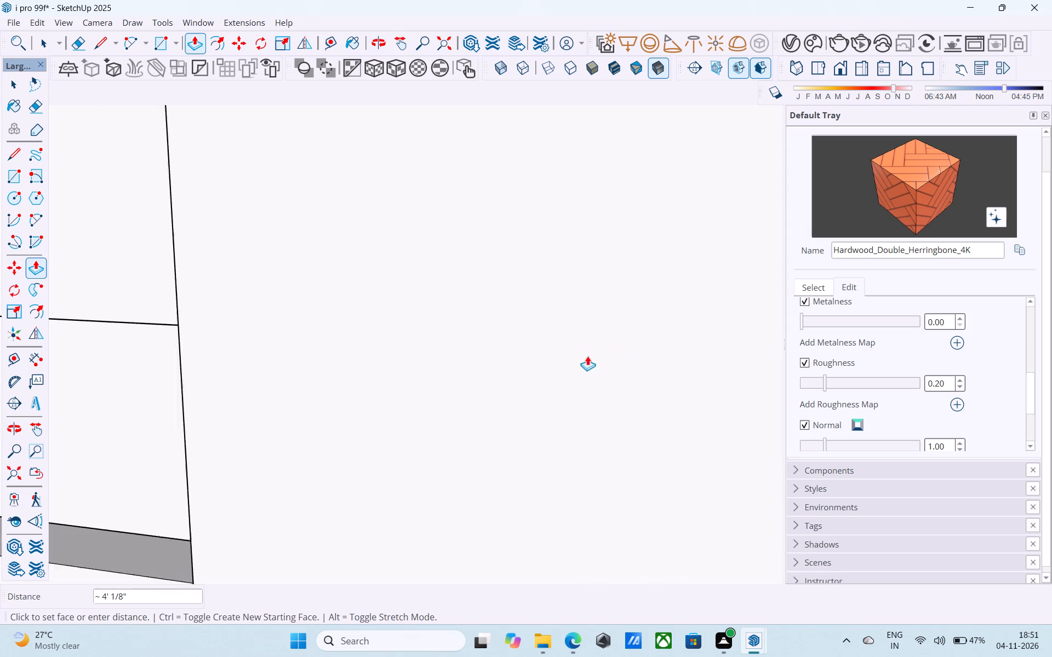
{"action": "scroll", "coordinate": [587, 356], "scroll_direction": "down", "scroll_amount": 20}
{"action": "middle_click_drag", "start_coordinate": [434, 404], "coordinate": [785, 483]}
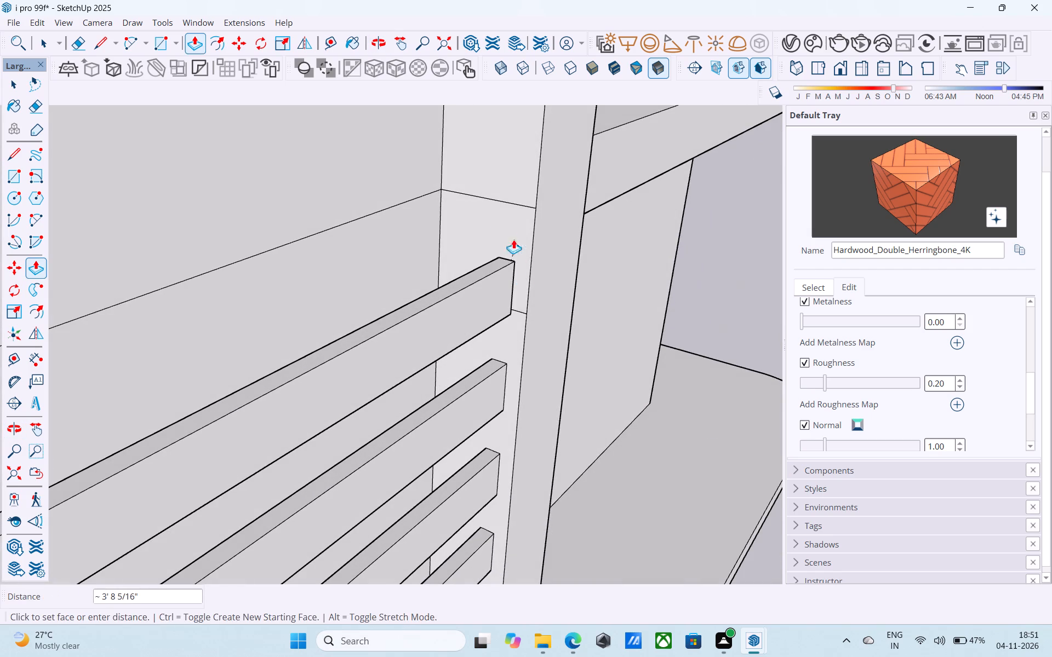
{"action": "left_click", "coordinate": [501, 218]}
Draw a 6" line across the frame post's inner face, level with the floor line at the top of the third bay.
{"action": "scroll", "coordinate": [501, 217], "scroll_direction": "down", "scroll_amount": 6}
{"action": "middle_click_drag", "start_coordinate": [508, 230], "coordinate": [148, 295]}
{"action": "scroll", "coordinate": [199, 328], "scroll_direction": "down", "scroll_amount": 4}
{"action": "scroll", "coordinate": [232, 373], "scroll_direction": "up", "scroll_amount": 1}
{"action": "scroll", "coordinate": [233, 374], "scroll_direction": "down", "scroll_amount": 11}
{"action": "middle_click_drag", "start_coordinate": [268, 379], "coordinate": [353, 519], "text": "shift"}
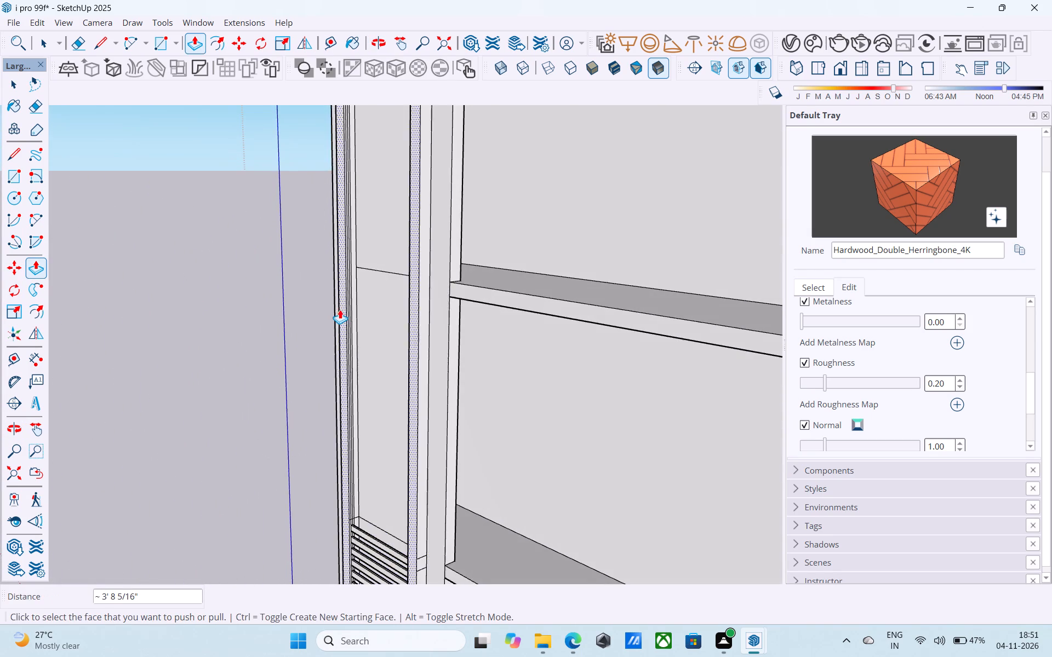
{"action": "scroll", "coordinate": [351, 297], "scroll_direction": "up", "scroll_amount": 15}
{"action": "key", "text": "l"}
{"action": "left_click", "coordinate": [358, 215]}
{"action": "middle_click_drag", "start_coordinate": [357, 214], "coordinate": [324, 222]}
{"action": "scroll", "coordinate": [323, 222], "scroll_direction": "up", "scroll_amount": 5}
{"action": "left_click", "coordinate": [295, 209]}
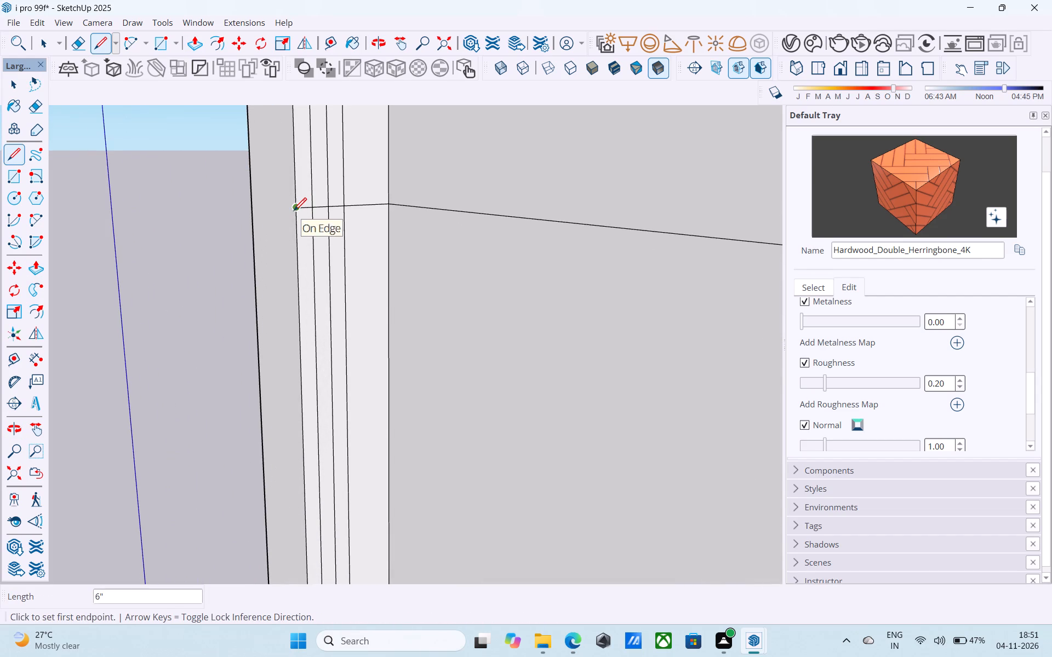
Copy the strip's top segment in the third bay 10' 6" down to the lower floor line, dividing the distance by 40.
{"action": "scroll", "coordinate": [270, 223], "scroll_direction": "down", "scroll_amount": 4}
{"action": "middle_click_drag", "start_coordinate": [266, 234], "coordinate": [250, 225]}
{"action": "scroll", "coordinate": [250, 219], "scroll_direction": "down", "scroll_amount": 15}
{"action": "scroll", "coordinate": [266, 492], "scroll_direction": "up", "scroll_amount": 9}
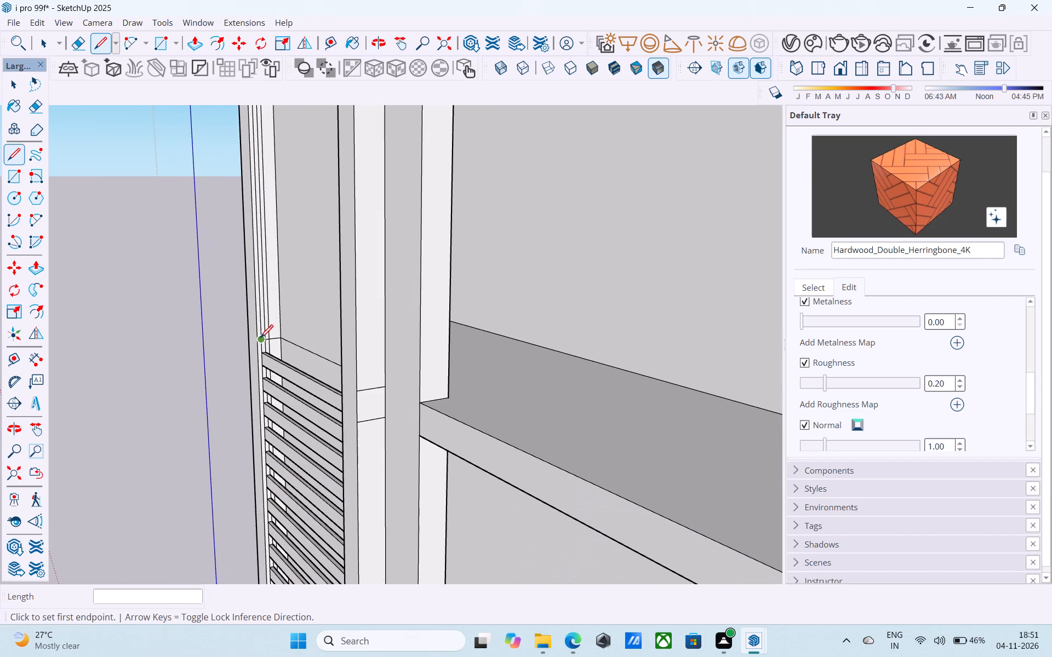
{"action": "scroll", "coordinate": [260, 339], "scroll_direction": "down", "scroll_amount": 6}
{"action": "middle_click_drag", "start_coordinate": [260, 339], "coordinate": [276, 593], "text": "shift"}
{"action": "scroll", "coordinate": [266, 370], "scroll_direction": "up", "scroll_amount": 6}
{"action": "key", "text": "space"}
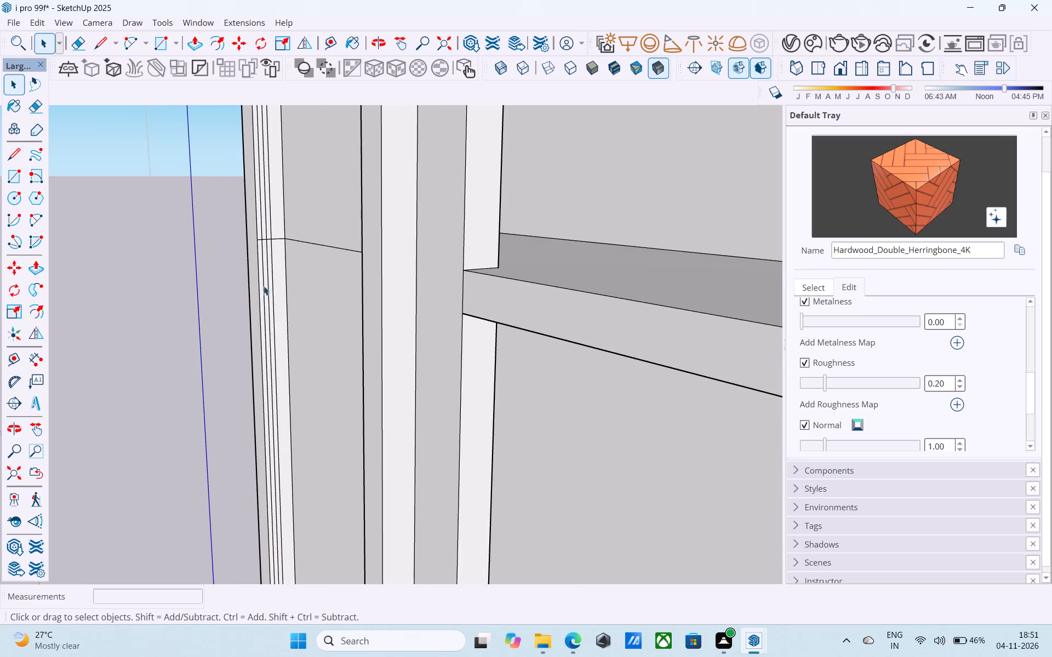
{"action": "scroll", "coordinate": [270, 277], "scroll_direction": "up", "scroll_amount": 8}
{"action": "scroll", "coordinate": [255, 211], "scroll_direction": "up", "scroll_amount": 4}
{"action": "left_click", "coordinate": [256, 191]}
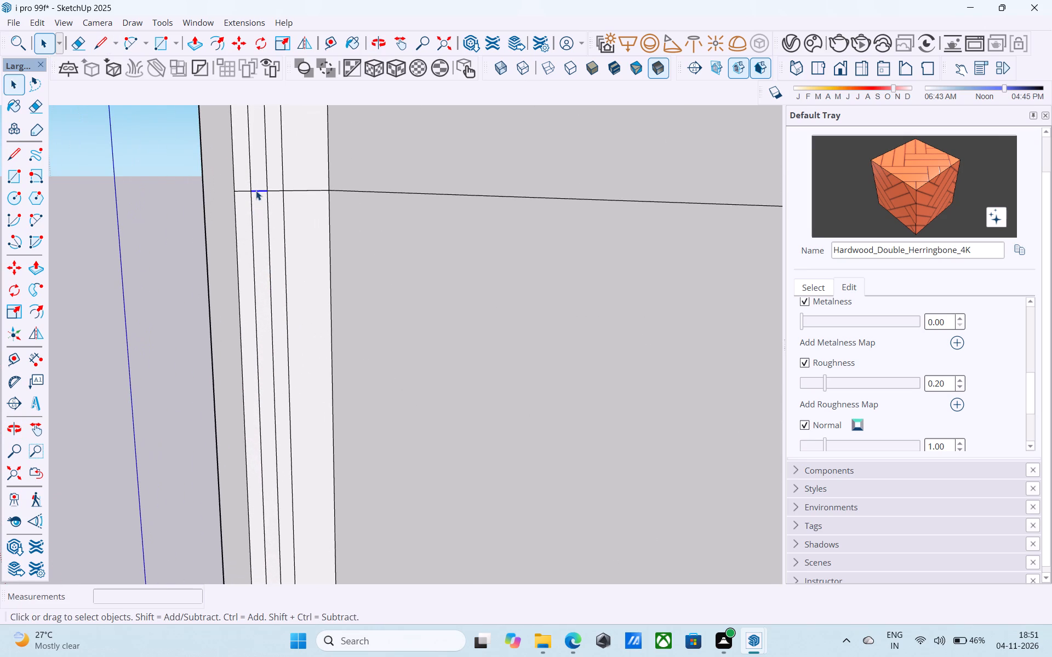
{"action": "key", "text": "m"}
{"action": "middle_click_drag", "start_coordinate": [256, 191], "coordinate": [167, 260]}
{"action": "scroll", "coordinate": [272, 158], "scroll_direction": "up", "scroll_amount": 10}
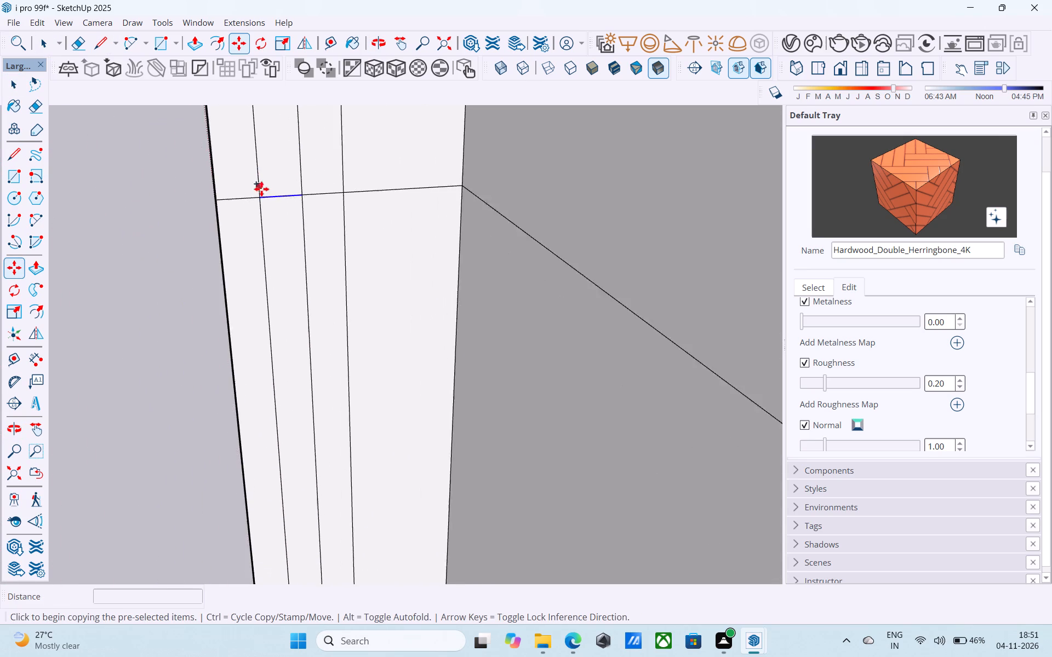
{"action": "left_click", "coordinate": [259, 198]}
{"action": "scroll", "coordinate": [270, 152], "scroll_direction": "down", "scroll_amount": 4}
{"action": "scroll", "coordinate": [270, 152], "scroll_direction": "up", "scroll_amount": 1}
{"action": "scroll", "coordinate": [270, 152], "scroll_direction": "down", "scroll_amount": 15}
{"action": "middle_click_drag", "start_coordinate": [308, 304], "coordinate": [309, 309], "text": "shift"}
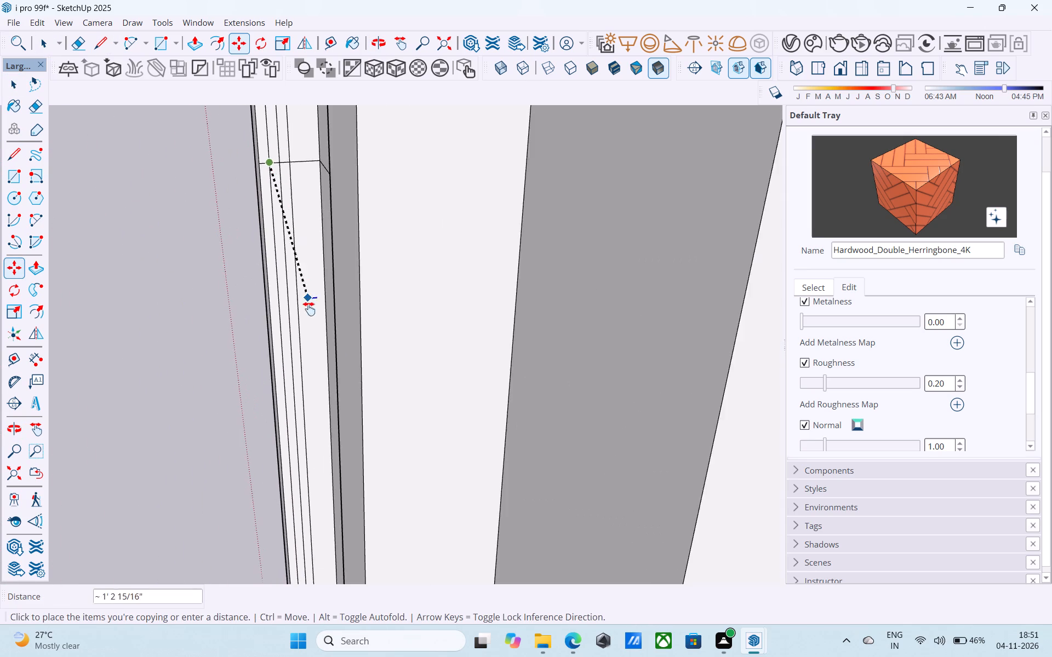
{"action": "middle_click_drag", "start_coordinate": [309, 309], "coordinate": [421, 134], "text": "shift"}
{"action": "middle_click_drag", "start_coordinate": [431, 469], "coordinate": [444, 123], "text": "shift"}
{"action": "middle_click_drag", "start_coordinate": [499, 473], "coordinate": [489, 355], "text": "shift"}
{"action": "scroll", "coordinate": [410, 493], "scroll_direction": "up", "scroll_amount": 6}
{"action": "scroll", "coordinate": [366, 440], "scroll_direction": "up", "scroll_amount": 15}
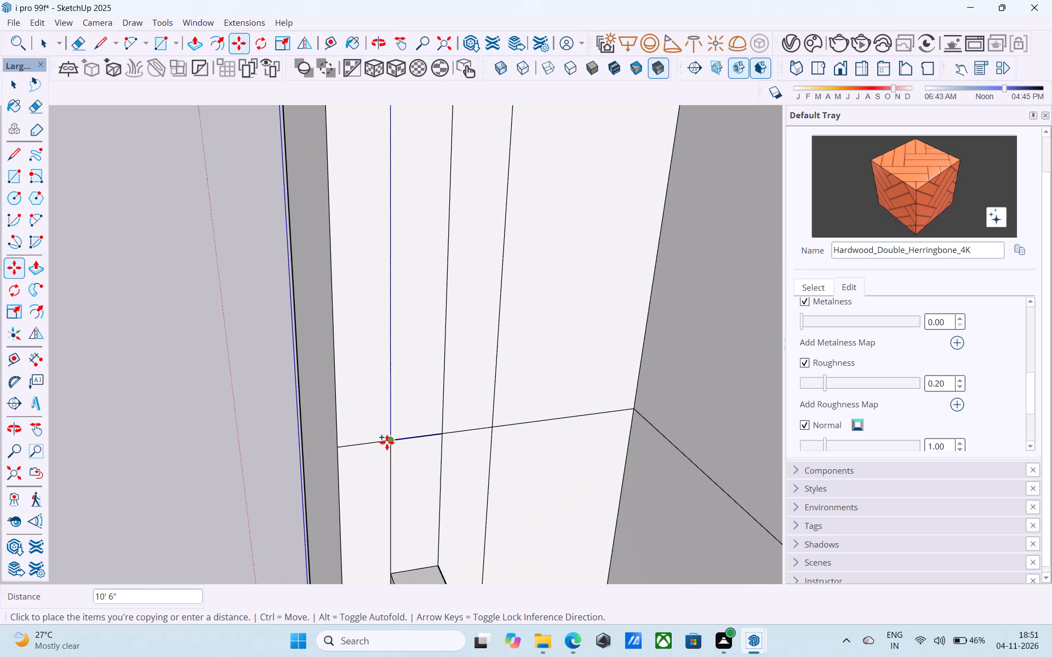
{"action": "left_click", "coordinate": [391, 442]}
{"action": "type", "text": "/40"}
{"action": "key", "text": "Return"}
{"action": "key", "text": "space"}
{"action": "left_click", "coordinate": [410, 402]}
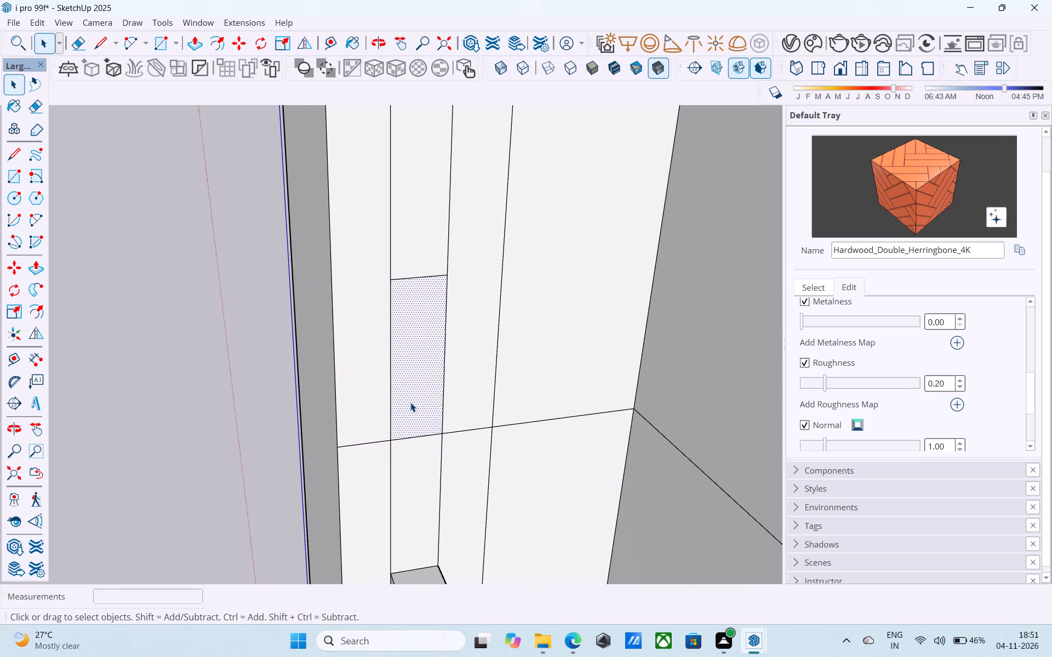
Extrude the lowest cell of the third bay's divided strip 3' 9" across to the opposite frame post.
{"action": "key", "text": "p"}
{"action": "left_click", "coordinate": [410, 402]}
{"action": "scroll", "coordinate": [441, 440], "scroll_direction": "down", "scroll_amount": 5}
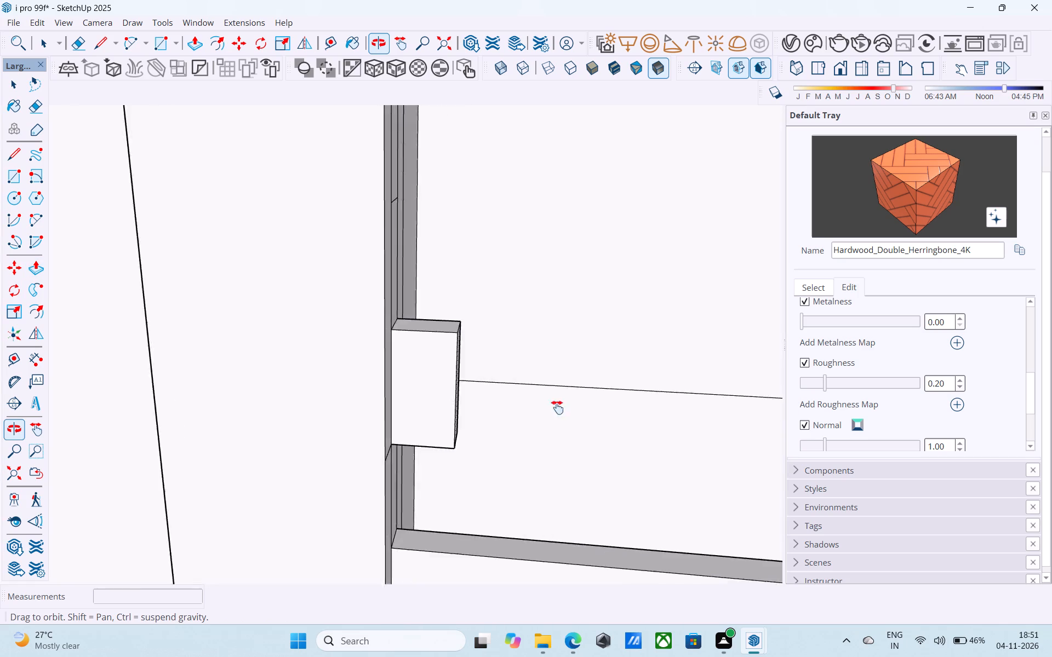
{"action": "left_click", "coordinate": [552, 217]}
Extrude the next four alternate cells up the third bay's strip 3' 9" into matching slats.
{"action": "scroll", "coordinate": [556, 218], "scroll_direction": "down", "scroll_amount": 2}
{"action": "scroll", "coordinate": [559, 226], "scroll_direction": "up", "scroll_amount": 1}
{"action": "scroll", "coordinate": [562, 228], "scroll_direction": "down", "scroll_amount": 2}
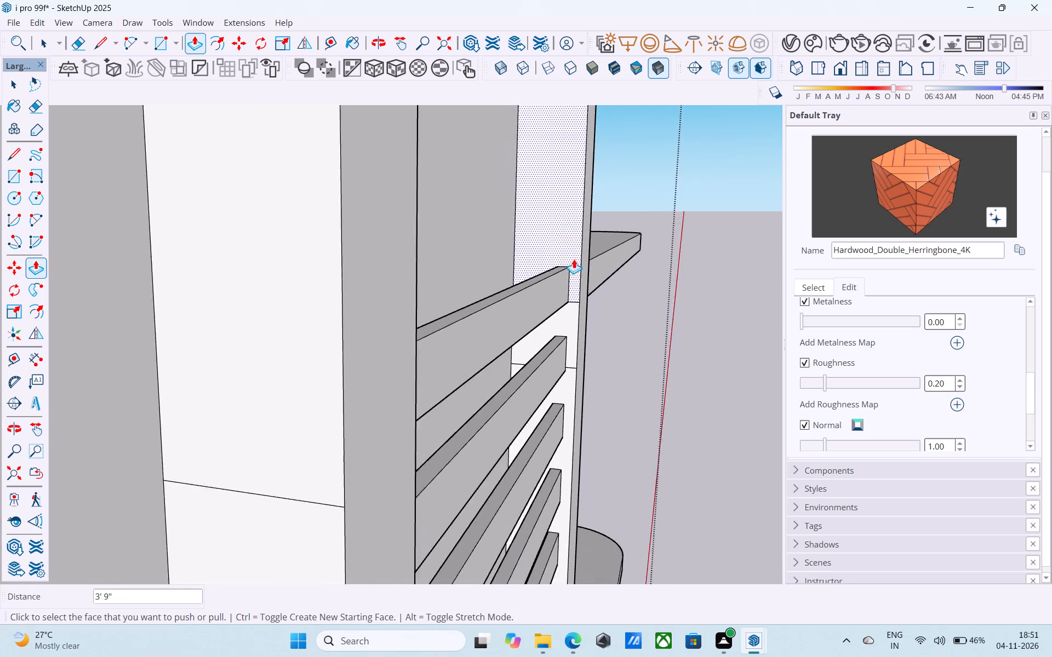
{"action": "middle_click_drag", "start_coordinate": [576, 270], "coordinate": [129, 445]}
{"action": "middle_click_drag", "start_coordinate": [341, 397], "coordinate": [274, 380]}
{"action": "scroll", "coordinate": [374, 408], "scroll_direction": "up", "scroll_amount": 2}
{"action": "scroll", "coordinate": [375, 408], "scroll_direction": "down", "scroll_amount": 1}
{"action": "scroll", "coordinate": [375, 408], "scroll_direction": "up", "scroll_amount": 8}
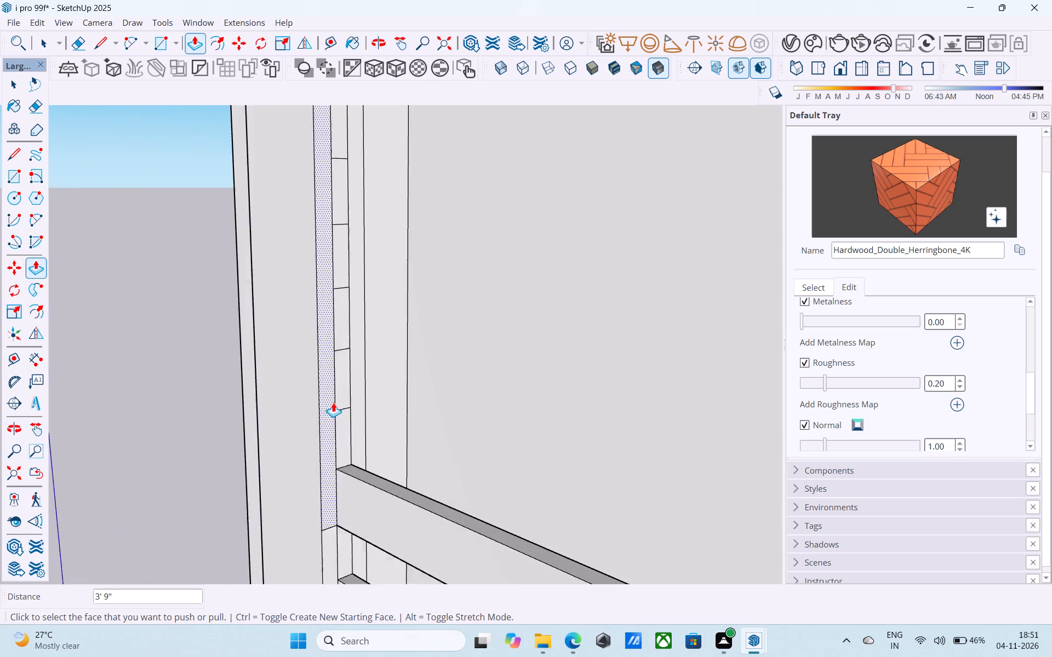
{"action": "double_click", "coordinate": [339, 389]}
{"action": "scroll", "coordinate": [339, 389], "scroll_direction": "down", "scroll_amount": 2}
{"action": "middle_click_drag", "start_coordinate": [339, 389], "coordinate": [322, 521], "text": "shift"}
{"action": "double_click", "coordinate": [330, 402]}
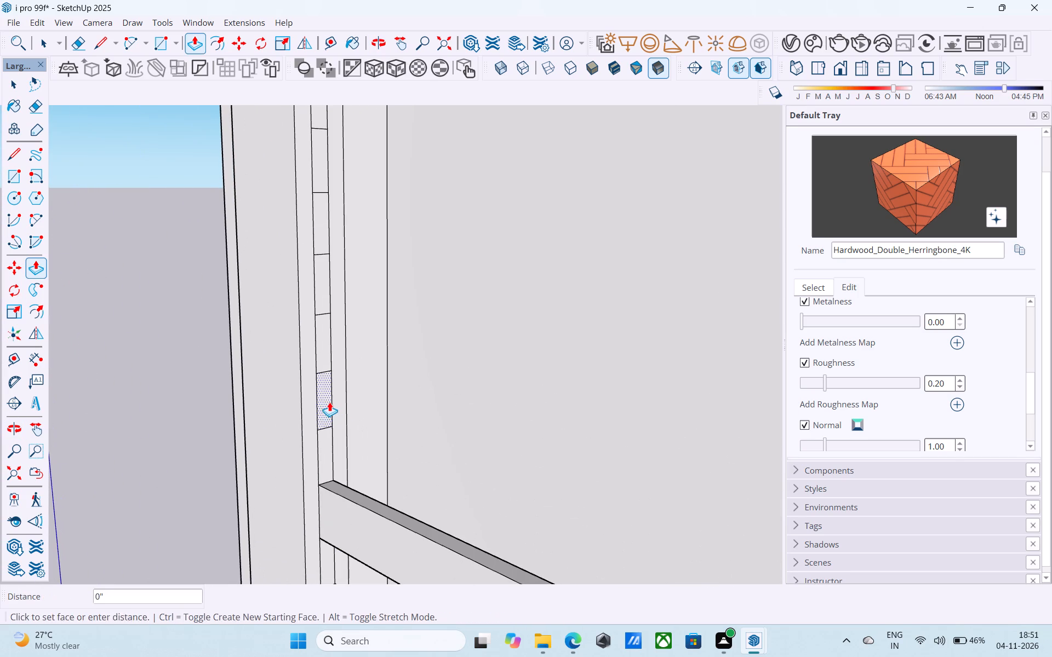
{"action": "double_click", "coordinate": [323, 296]}
{"action": "scroll", "coordinate": [323, 296], "scroll_direction": "down", "scroll_amount": 6}
{"action": "middle_click_drag", "start_coordinate": [323, 297], "coordinate": [302, 472], "text": "shift"}
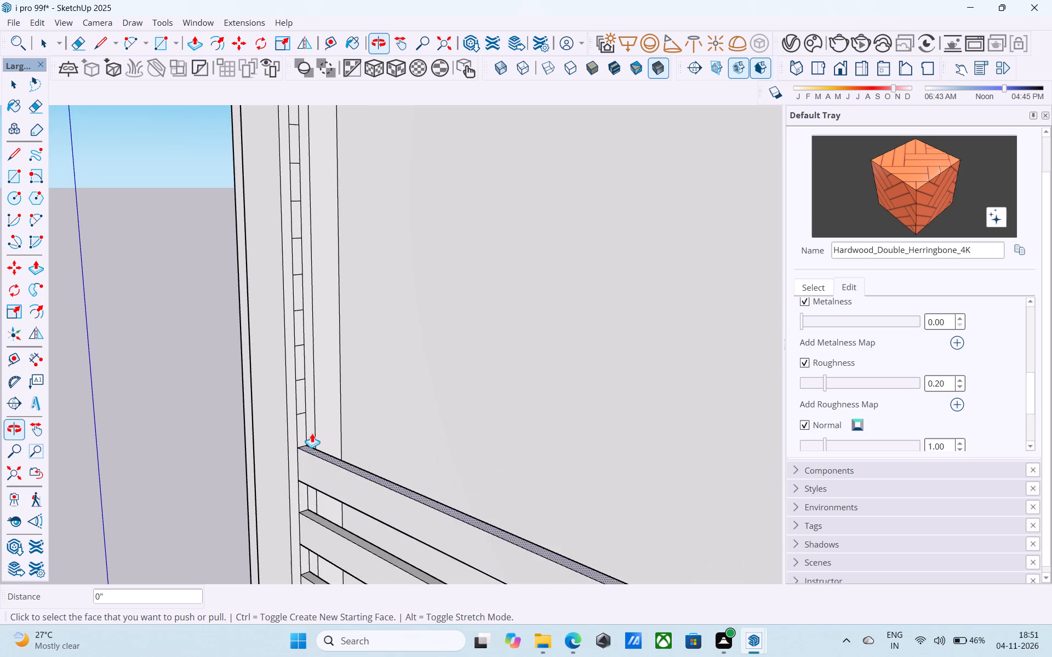
{"action": "scroll", "coordinate": [316, 414], "scroll_direction": "up", "scroll_amount": 6}
{"action": "double_click", "coordinate": [284, 378]}
Extrude five more alternate cells through the middle of the third bay's strip into matching 3' 9" slats.
{"action": "scroll", "coordinate": [272, 313], "scroll_direction": "down", "scroll_amount": 2}
{"action": "middle_click_drag", "start_coordinate": [272, 313], "coordinate": [262, 540], "text": "shift"}
{"action": "scroll", "coordinate": [270, 509], "scroll_direction": "up", "scroll_amount": 6}
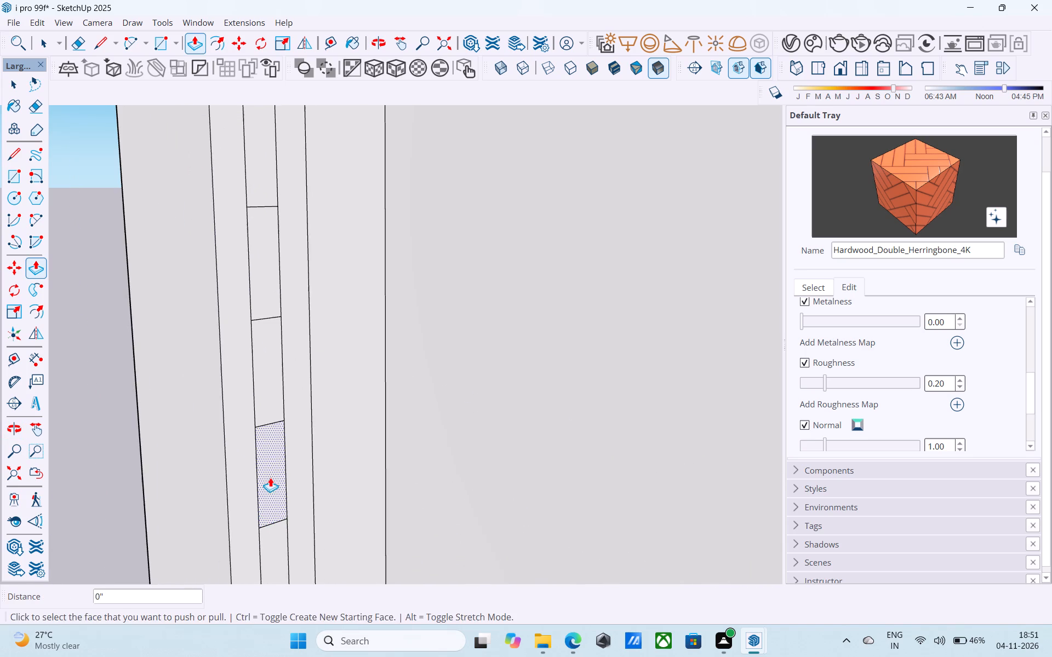
{"action": "double_click", "coordinate": [270, 477]}
{"action": "double_click", "coordinate": [253, 290]}
{"action": "scroll", "coordinate": [255, 287], "scroll_direction": "down", "scroll_amount": 19}
{"action": "middle_click_drag", "start_coordinate": [256, 295], "coordinate": [260, 412], "text": "shift"}
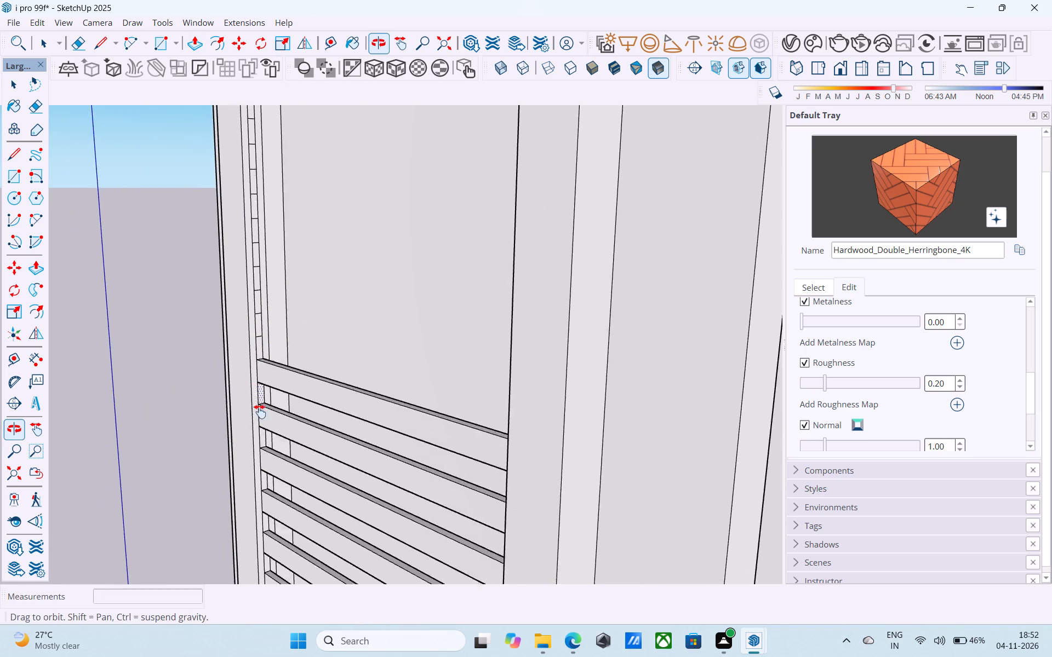
{"action": "middle_click_drag", "start_coordinate": [260, 412], "coordinate": [258, 457], "text": "shift"}
{"action": "scroll", "coordinate": [268, 408], "scroll_direction": "up", "scroll_amount": 11}
{"action": "double_click", "coordinate": [244, 380]}
{"action": "scroll", "coordinate": [243, 375], "scroll_direction": "down", "scroll_amount": 8}
{"action": "middle_click_drag", "start_coordinate": [243, 375], "coordinate": [253, 470]}
{"action": "scroll", "coordinate": [252, 383], "scroll_direction": "up", "scroll_amount": 6}
{"action": "double_click", "coordinate": [245, 414]}
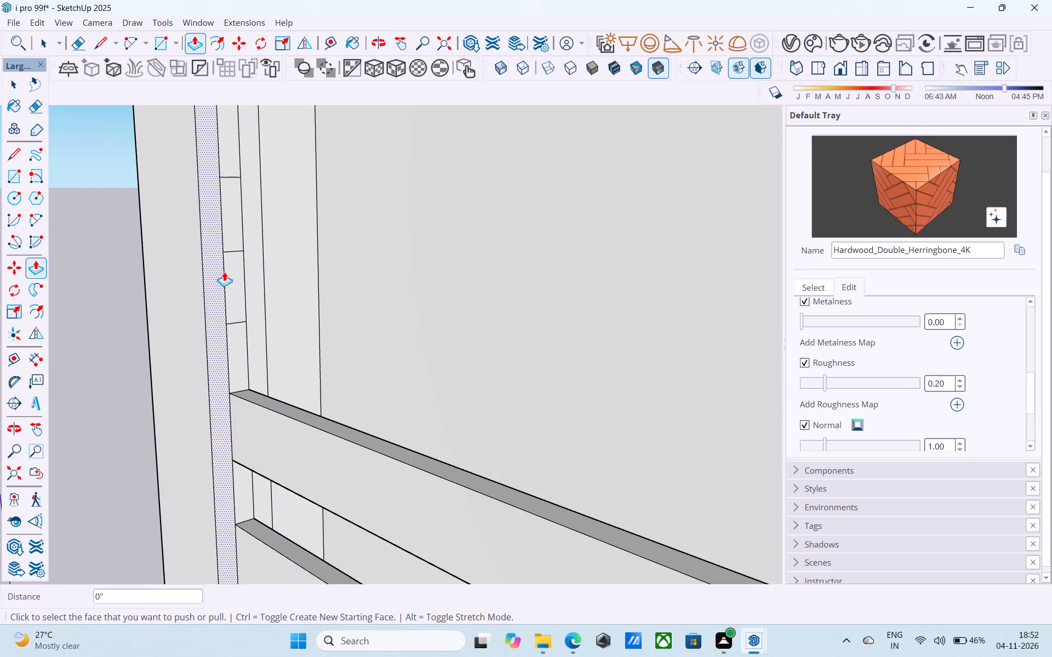
{"action": "double_click", "coordinate": [230, 272]}
Extrude the following two alternate cells above the middle of the third bay's strip into matching slats.
{"action": "scroll", "coordinate": [231, 272], "scroll_direction": "down", "scroll_amount": 5}
{"action": "middle_click_drag", "start_coordinate": [231, 272], "coordinate": [249, 475]}
{"action": "scroll", "coordinate": [250, 437], "scroll_direction": "up", "scroll_amount": 6}
{"action": "double_click", "coordinate": [253, 375]}
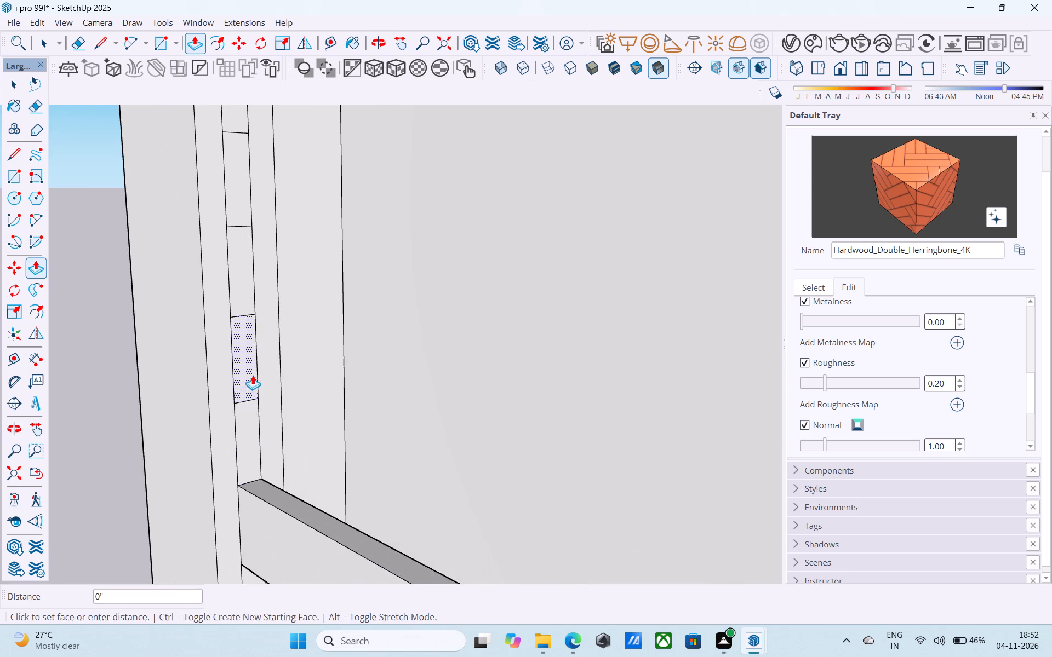
{"action": "scroll", "coordinate": [254, 355], "scroll_direction": "down", "scroll_amount": 6}
{"action": "middle_click_drag", "start_coordinate": [254, 355], "coordinate": [258, 498], "text": "shift"}
{"action": "scroll", "coordinate": [259, 435], "scroll_direction": "up", "scroll_amount": 5}
{"action": "double_click", "coordinate": [247, 380]}
Extrude the next alternate cell of the third bay's strip 3' 9" across to the opposite frame post.
{"action": "scroll", "coordinate": [247, 369], "scroll_direction": "down", "scroll_amount": 6}
{"action": "middle_click_drag", "start_coordinate": [247, 369], "coordinate": [242, 389], "text": "shift"}
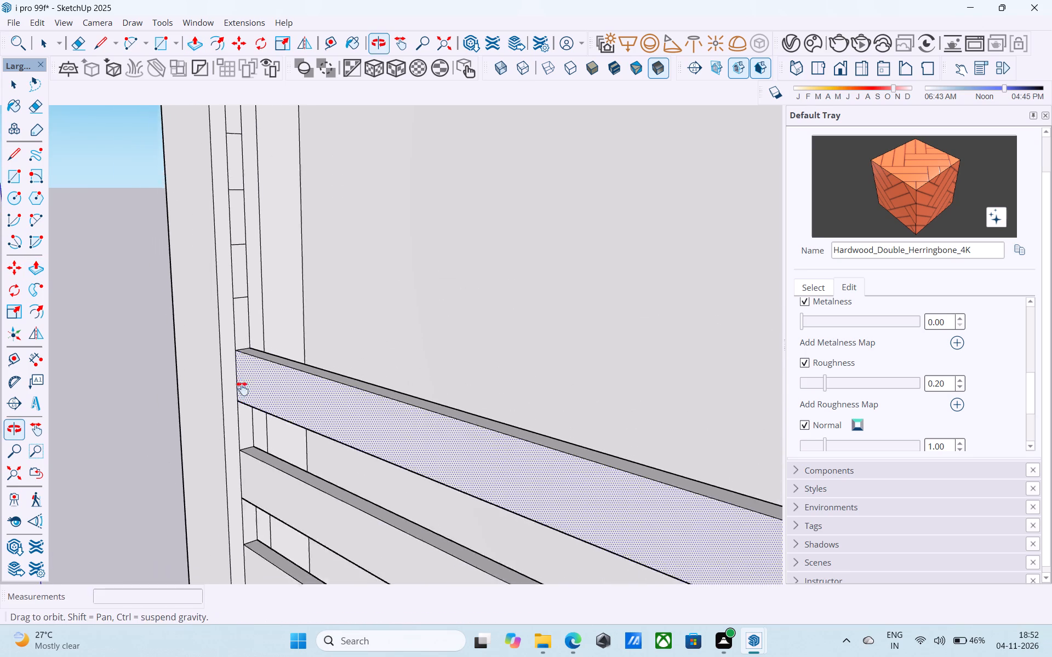
{"action": "middle_click_drag", "start_coordinate": [242, 389], "coordinate": [258, 527], "text": "shift"}
{"action": "scroll", "coordinate": [250, 446], "scroll_direction": "up", "scroll_amount": 5}
{"action": "left_click", "coordinate": [247, 396]}
{"action": "scroll", "coordinate": [288, 413], "scroll_direction": "down", "scroll_amount": 5}
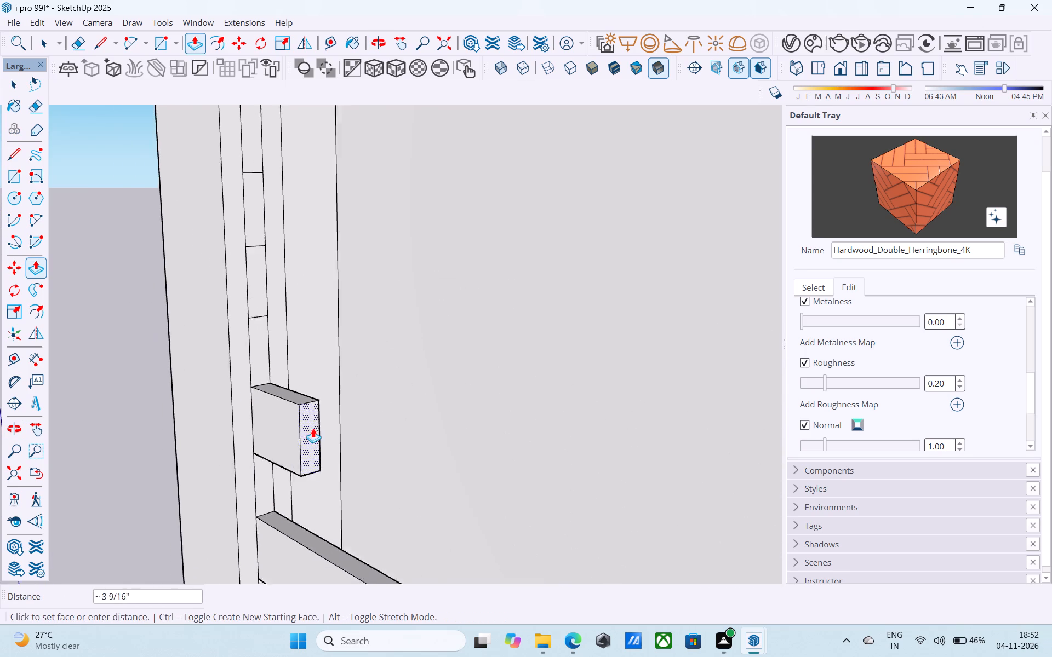
{"action": "middle_click_drag", "start_coordinate": [314, 429], "coordinate": [393, 371]}
{"action": "left_click", "coordinate": [330, 283]}
Extrude the next three alternate cells in the upper part of the third bay's strip into matching 3' 9" slats.
{"action": "scroll", "coordinate": [330, 290], "scroll_direction": "down", "scroll_amount": 4}
{"action": "middle_click_drag", "start_coordinate": [414, 359], "coordinate": [251, 370], "text": "shift"}
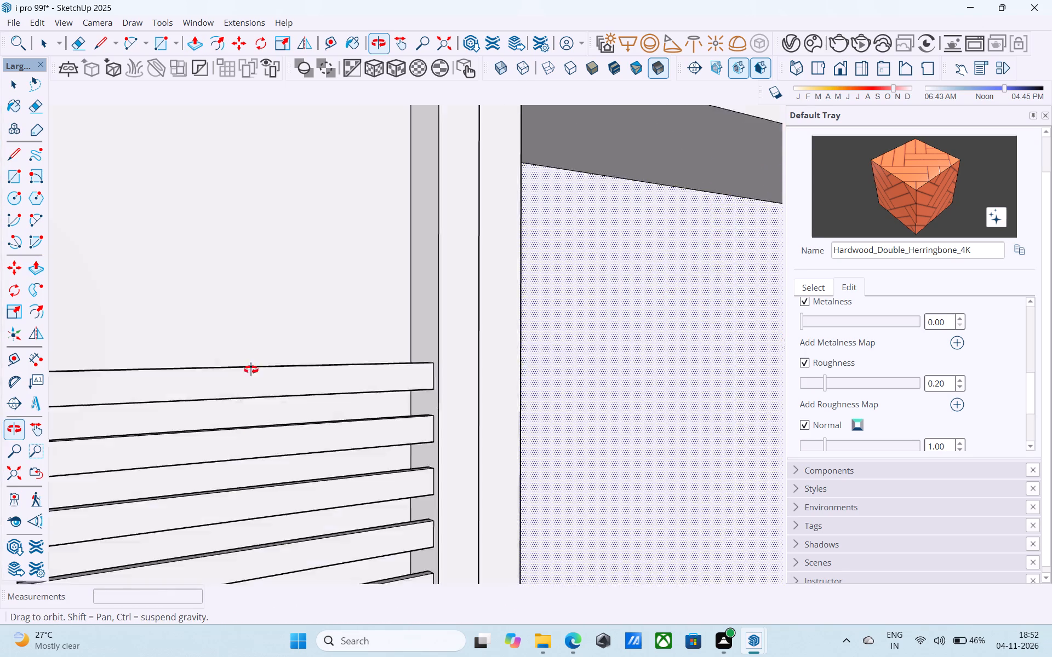
{"action": "middle_click_drag", "start_coordinate": [251, 370], "coordinate": [135, 456], "text": "shift"}
{"action": "scroll", "coordinate": [208, 426], "scroll_direction": "up", "scroll_amount": 5}
{"action": "scroll", "coordinate": [352, 387], "scroll_direction": "up", "scroll_amount": 1}
{"action": "middle_click_drag", "start_coordinate": [324, 387], "coordinate": [199, 388]}
{"action": "scroll", "coordinate": [202, 382], "scroll_direction": "down", "scroll_amount": 4}
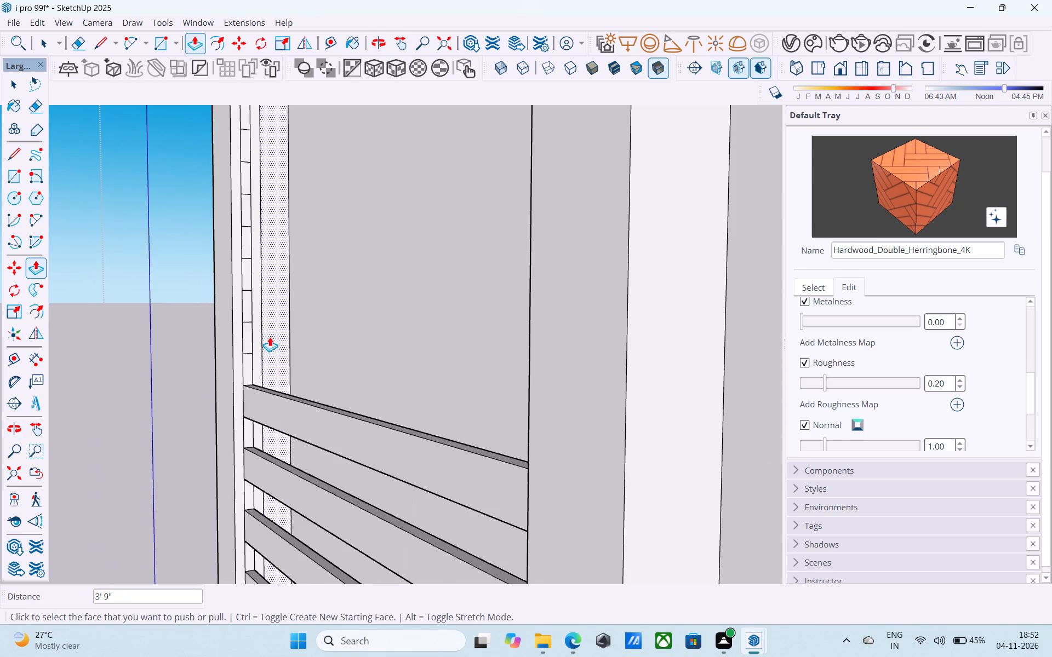
{"action": "double_click", "coordinate": [249, 323]}
{"action": "middle_click_drag", "start_coordinate": [264, 328], "coordinate": [604, 341]}
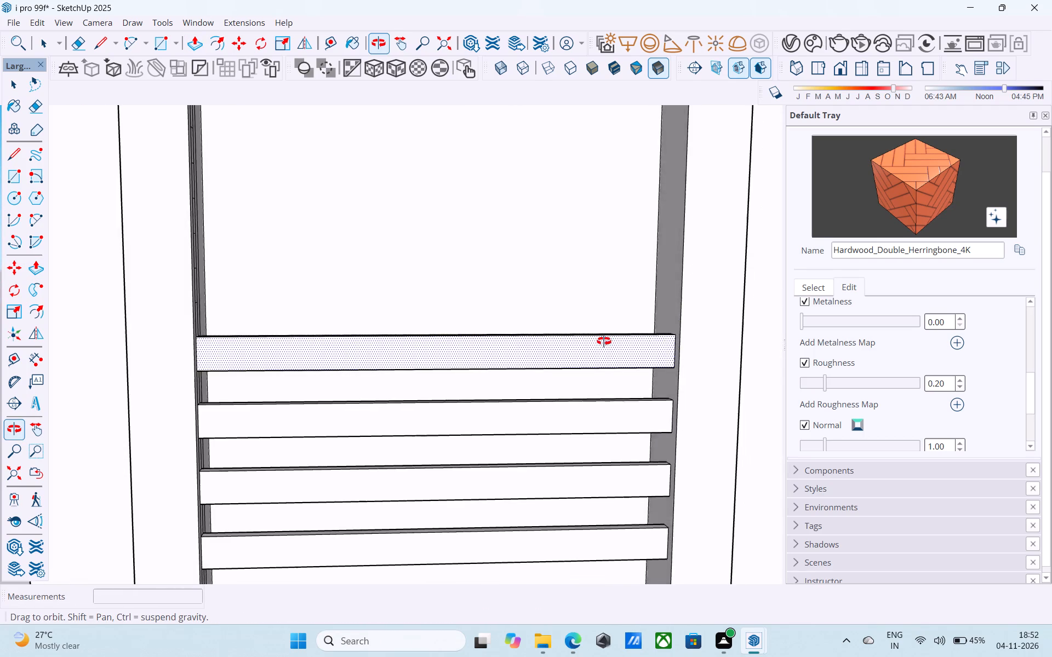
{"action": "middle_click_drag", "start_coordinate": [604, 341], "coordinate": [297, 354]}
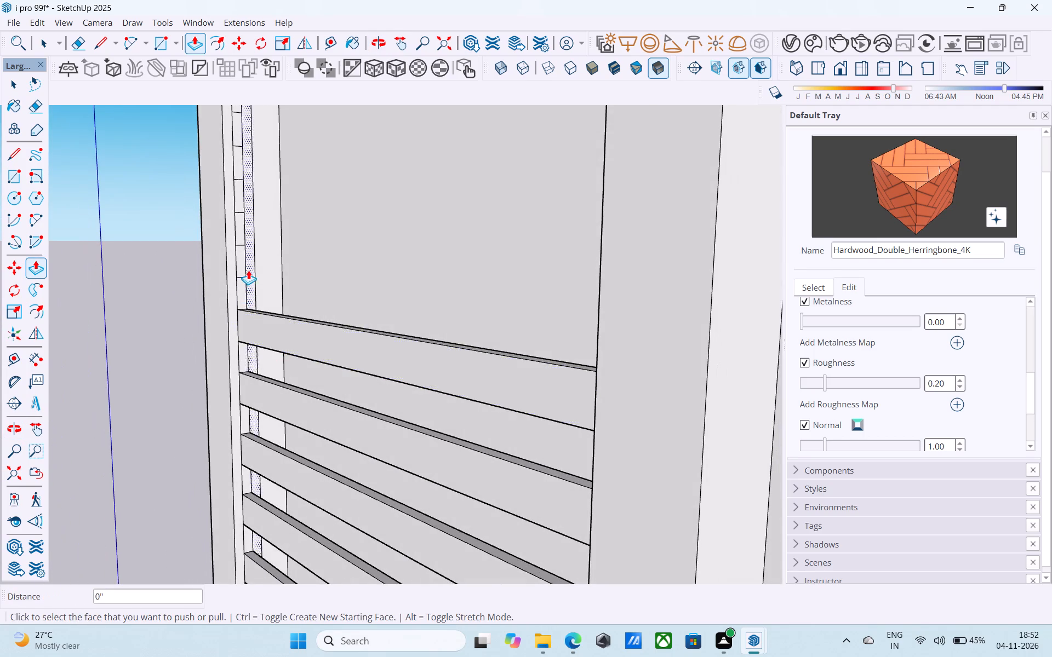
{"action": "scroll", "coordinate": [248, 269], "scroll_direction": "up", "scroll_amount": 4}
{"action": "double_click", "coordinate": [241, 257]}
{"action": "scroll", "coordinate": [241, 258], "scroll_direction": "down", "scroll_amount": 4}
{"action": "middle_click_drag", "start_coordinate": [241, 258], "coordinate": [296, 462], "text": "shift"}
{"action": "scroll", "coordinate": [288, 416], "scroll_direction": "down", "scroll_amount": 1, "text": "shift"}
{"action": "scroll", "coordinate": [293, 412], "scroll_direction": "up", "scroll_amount": 6}
{"action": "double_click", "coordinate": [287, 393]}
Extrude the last four alternate cells of the third bay's strip, up to the floor line, into matching slats.
{"action": "scroll", "coordinate": [310, 285], "scroll_direction": "down", "scroll_amount": 3}
{"action": "middle_click_drag", "start_coordinate": [309, 281], "coordinate": [288, 414]}
{"action": "scroll", "coordinate": [277, 402], "scroll_direction": "up", "scroll_amount": 5}
{"action": "double_click", "coordinate": [275, 397]}
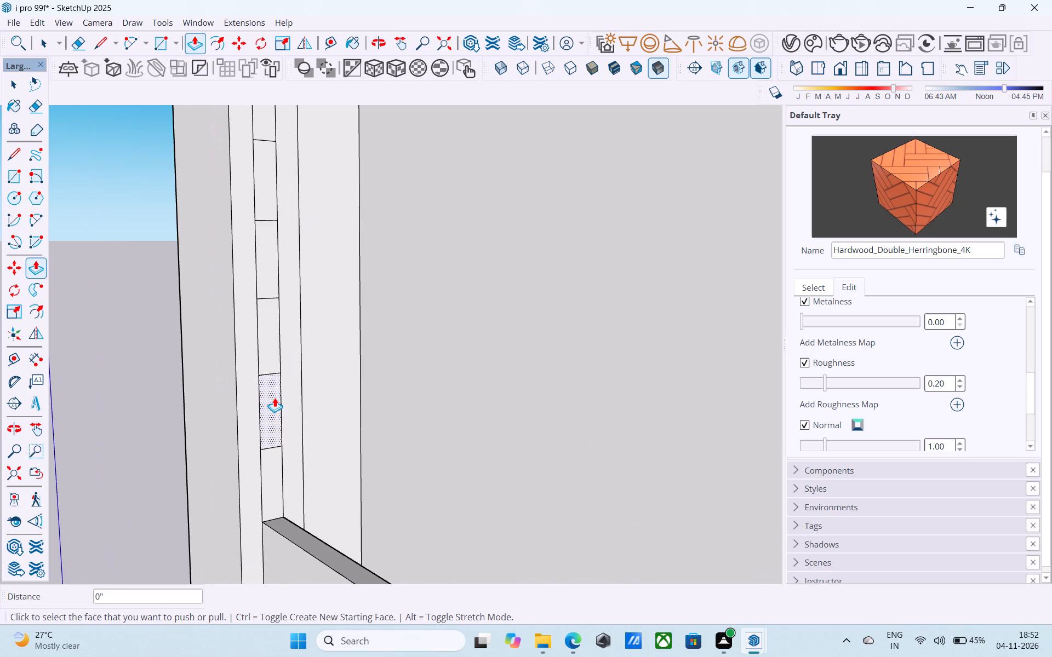
{"action": "double_click", "coordinate": [260, 263]}
{"action": "scroll", "coordinate": [260, 263], "scroll_direction": "down", "scroll_amount": 6}
{"action": "middle_click_drag", "start_coordinate": [260, 263], "coordinate": [247, 433]}
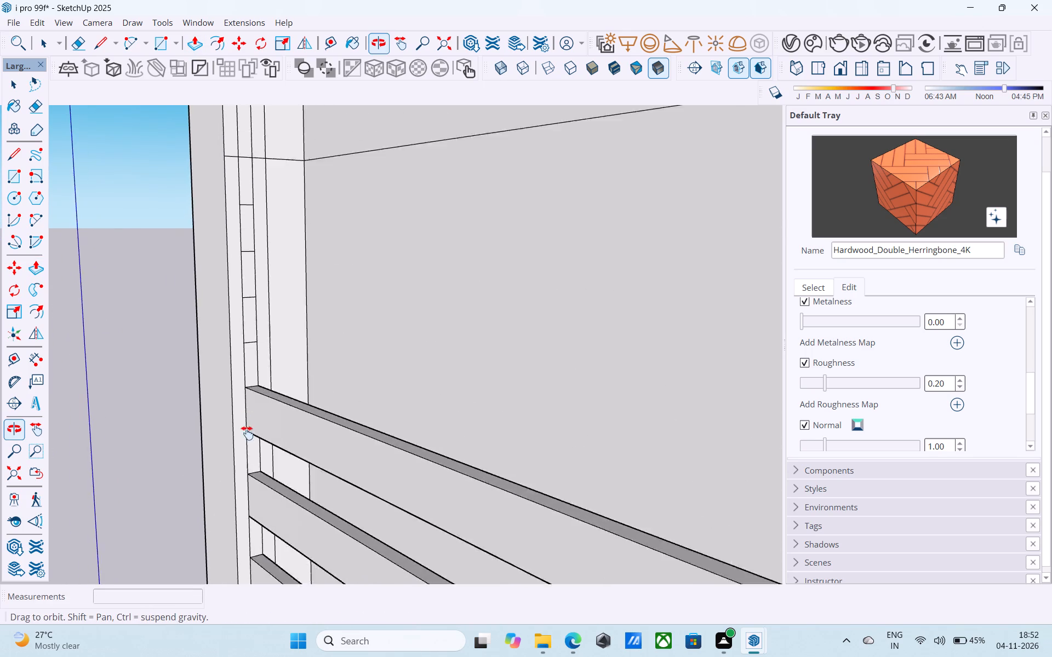
{"action": "middle_click_drag", "start_coordinate": [247, 433], "coordinate": [244, 443]}
{"action": "scroll", "coordinate": [243, 349], "scroll_direction": "up", "scroll_amount": 4}
{"action": "double_click", "coordinate": [246, 341]}
{"action": "scroll", "coordinate": [246, 341], "scroll_direction": "down", "scroll_amount": 6}
{"action": "middle_click_drag", "start_coordinate": [246, 341], "coordinate": [241, 423]}
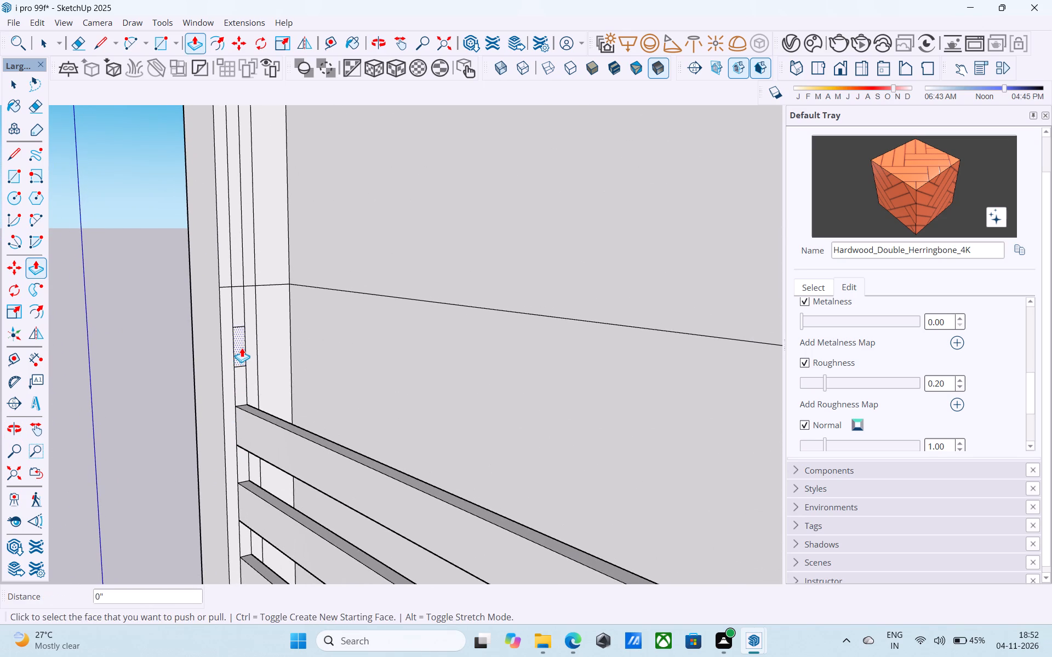
{"action": "double_click", "coordinate": [242, 348]}
Save the model.
{"action": "key", "text": "ctrl+s"}
Copy the strip's segment at the top bay's floor line 8' 11" up to the strip's top end, dividing the distance by 40.
{"action": "scroll", "coordinate": [243, 348], "scroll_direction": "down", "scroll_amount": 13}
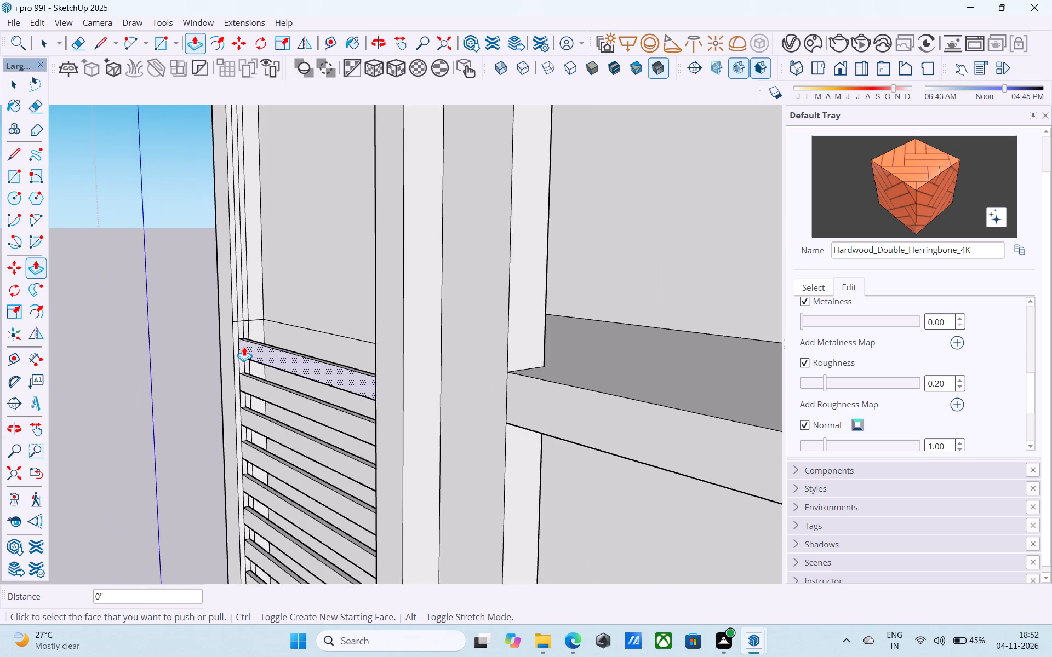
{"action": "scroll", "coordinate": [244, 347], "scroll_direction": "down", "scroll_amount": 4}
{"action": "middle_click_drag", "start_coordinate": [245, 349], "coordinate": [246, 199], "text": "shift"}
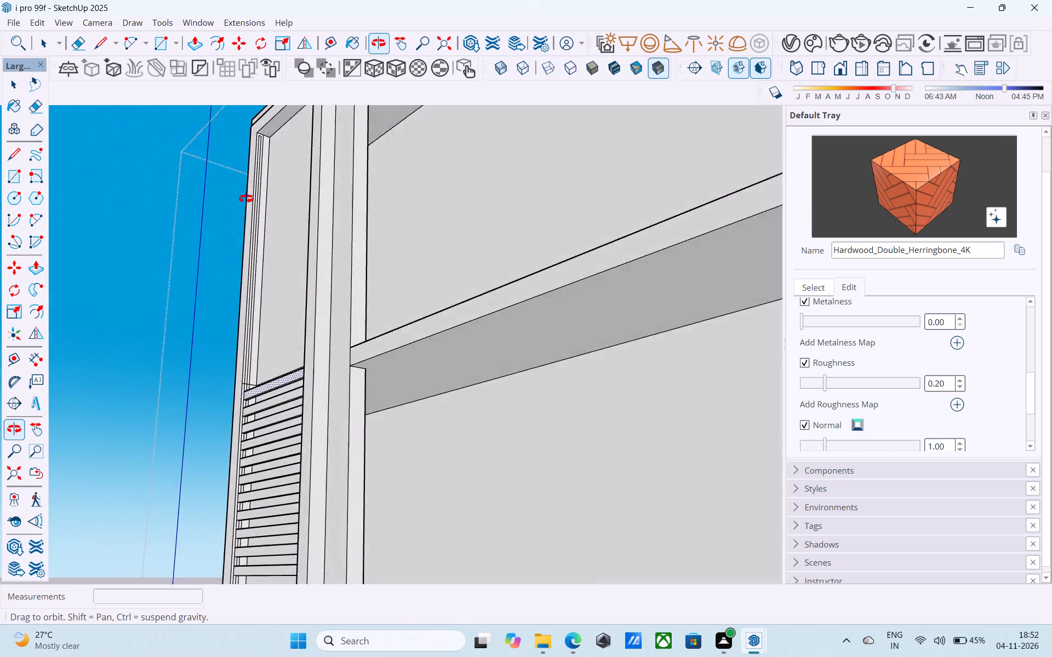
{"action": "middle_click_drag", "start_coordinate": [246, 199], "coordinate": [317, 333], "text": "shift"}
{"action": "middle_click_drag", "start_coordinate": [330, 443], "coordinate": [342, 327], "text": "shift"}
{"action": "scroll", "coordinate": [296, 487], "scroll_direction": "up", "scroll_amount": 6}
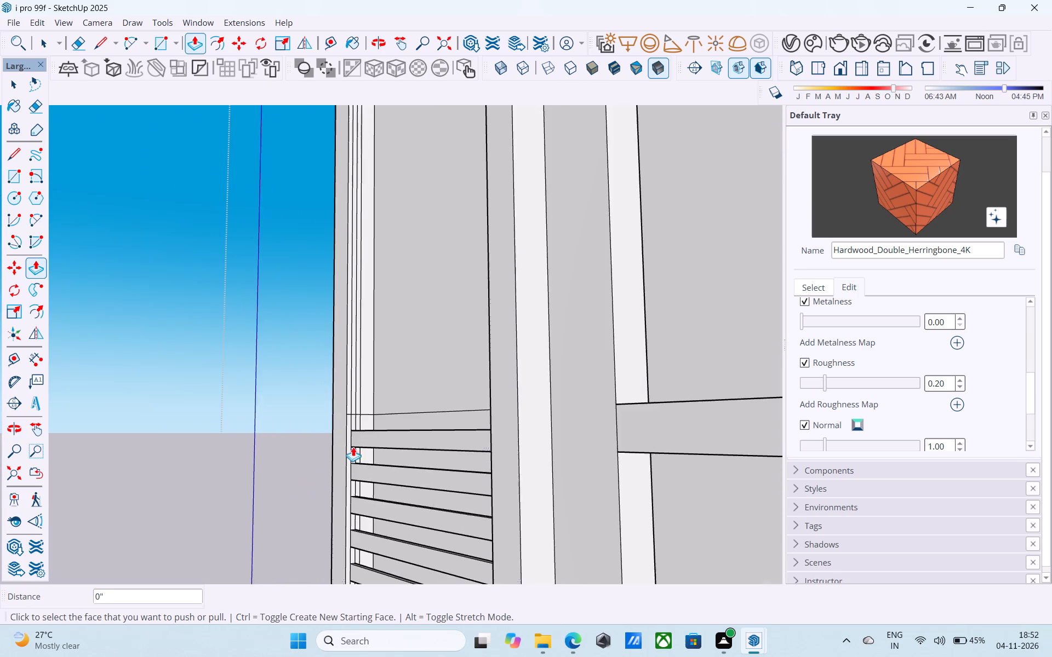
{"action": "scroll", "coordinate": [353, 429], "scroll_direction": "up", "scroll_amount": 5}
{"action": "key", "text": "space"}
{"action": "middle_click_drag", "start_coordinate": [341, 410], "coordinate": [322, 422]}
{"action": "scroll", "coordinate": [347, 401], "scroll_direction": "up", "scroll_amount": 11}
{"action": "left_click", "coordinate": [361, 414]}
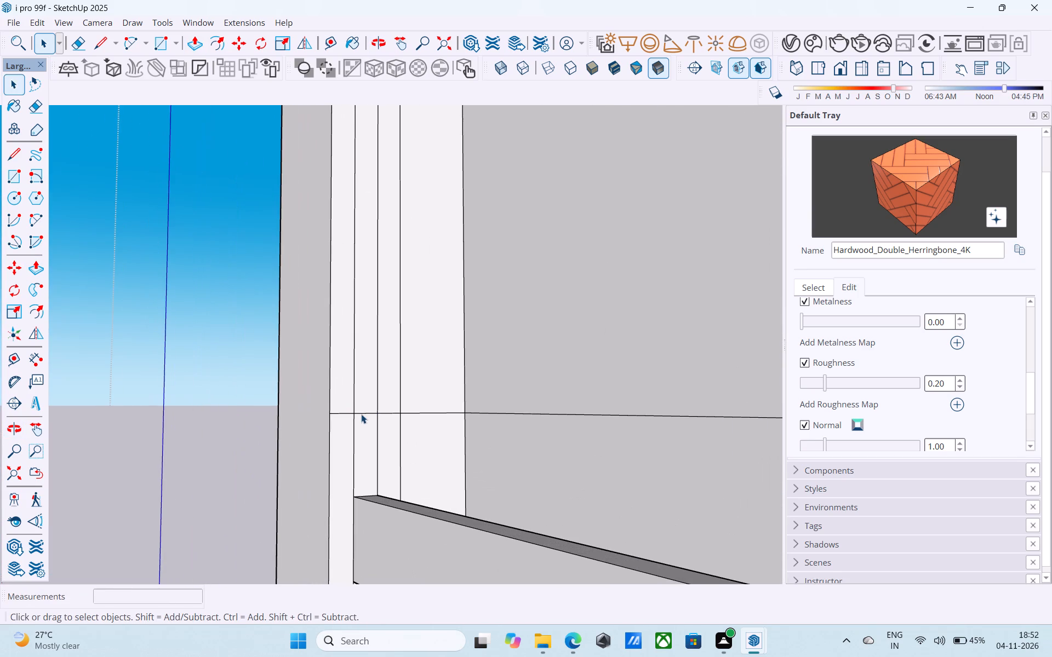
{"action": "key", "text": "m"}
{"action": "middle_click_drag", "start_coordinate": [347, 420], "coordinate": [295, 454]}
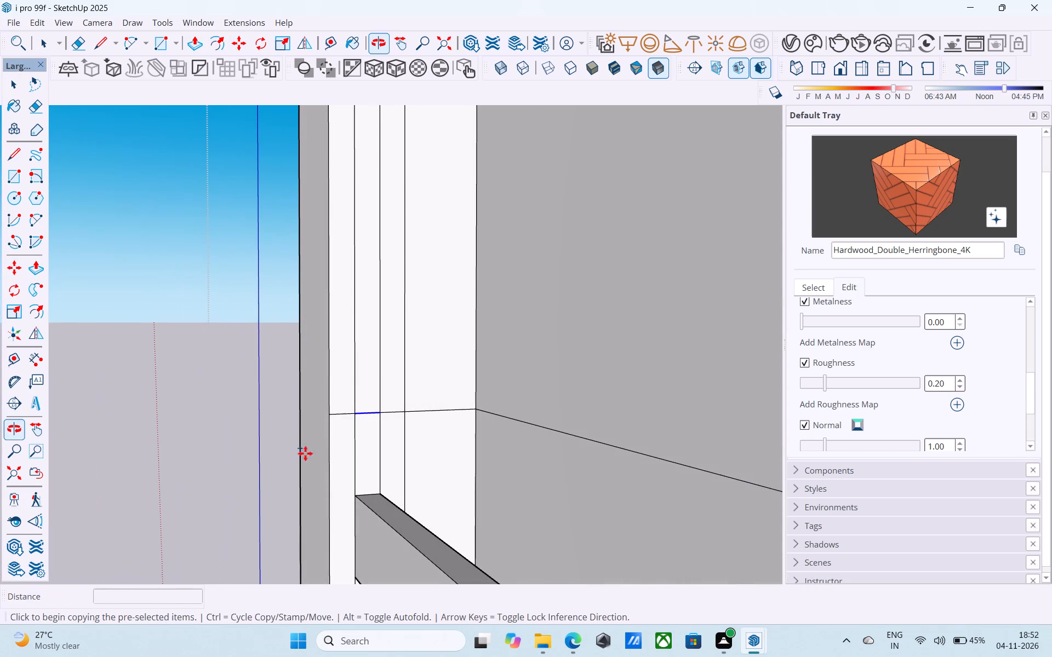
{"action": "left_click", "coordinate": [357, 415]}
{"action": "scroll", "coordinate": [399, 268], "scroll_direction": "down", "scroll_amount": 8}
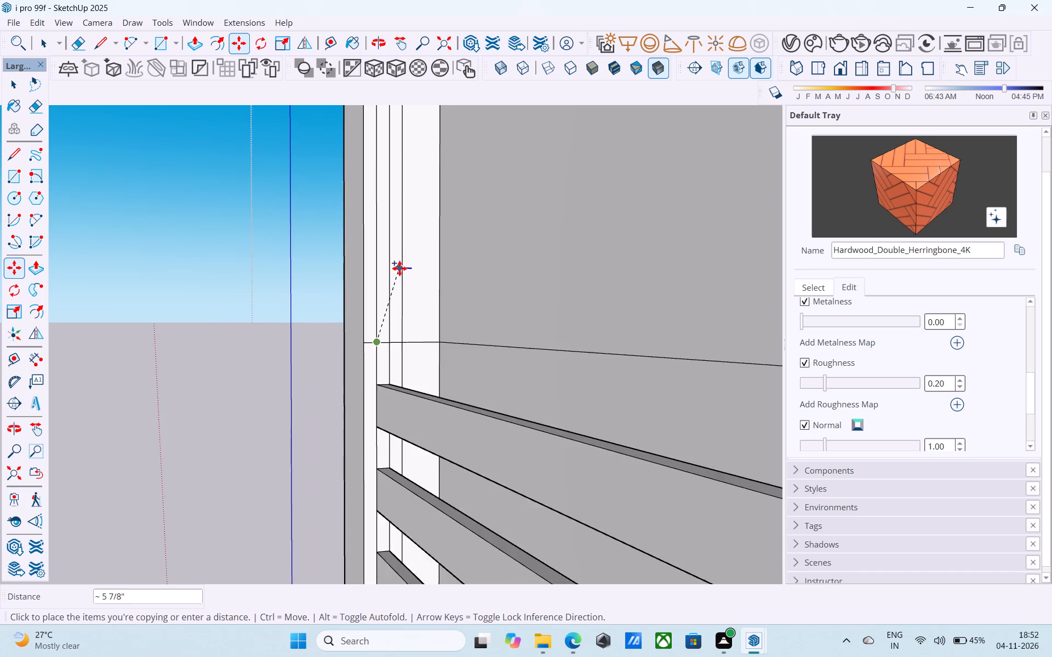
{"action": "scroll", "coordinate": [399, 268], "scroll_direction": "down", "scroll_amount": 5}
{"action": "middle_click_drag", "start_coordinate": [401, 268], "coordinate": [460, 646], "text": "shift"}
{"action": "middle_click_drag", "start_coordinate": [459, 173], "coordinate": [410, 532]}
{"action": "scroll", "coordinate": [410, 243], "scroll_direction": "up", "scroll_amount": 20}
{"action": "left_click", "coordinate": [370, 194]}
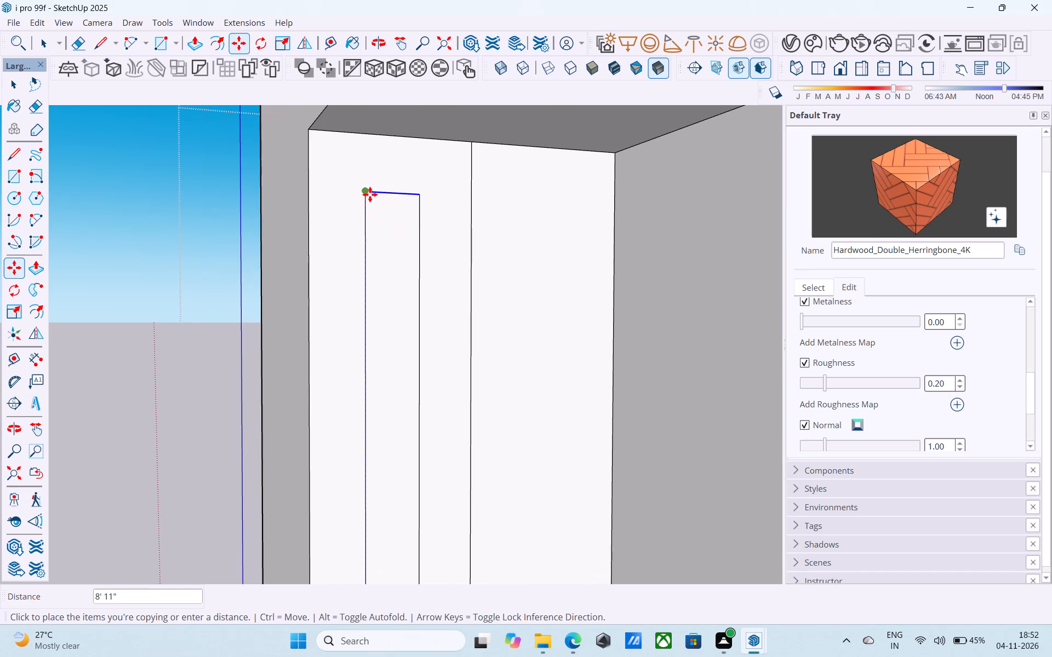
{"action": "type", "text": "/40"}
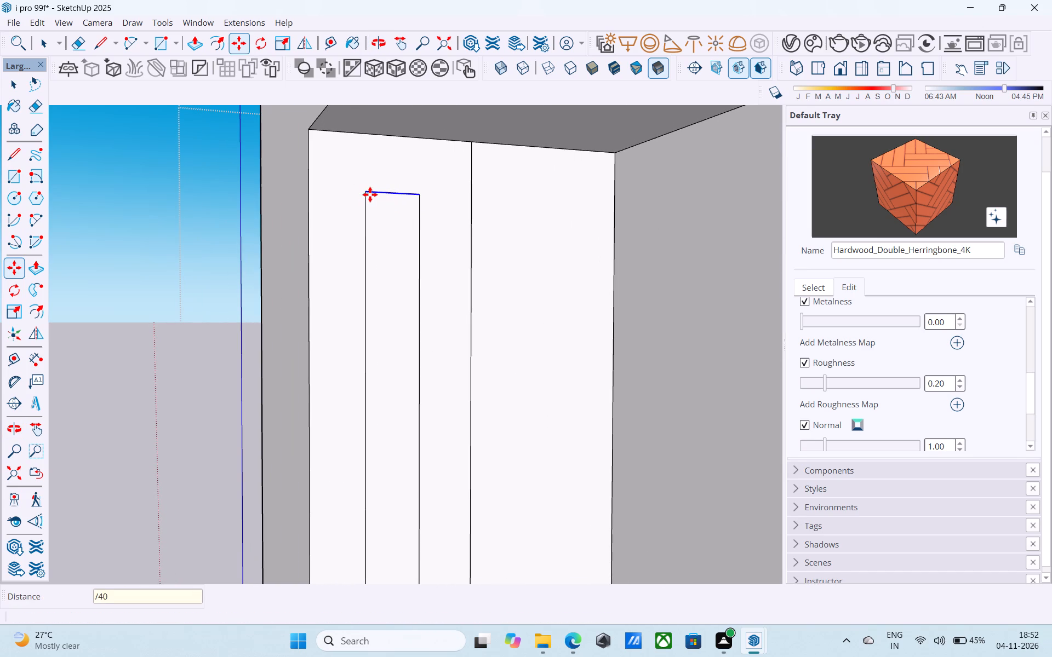
{"action": "key", "text": "Return"}
{"action": "key", "text": "space"}
Extrude the lowest cell of the top bay's divided strip 3' 9" across to the opposite frame post.
{"action": "scroll", "coordinate": [371, 192], "scroll_direction": "down", "scroll_amount": 9}
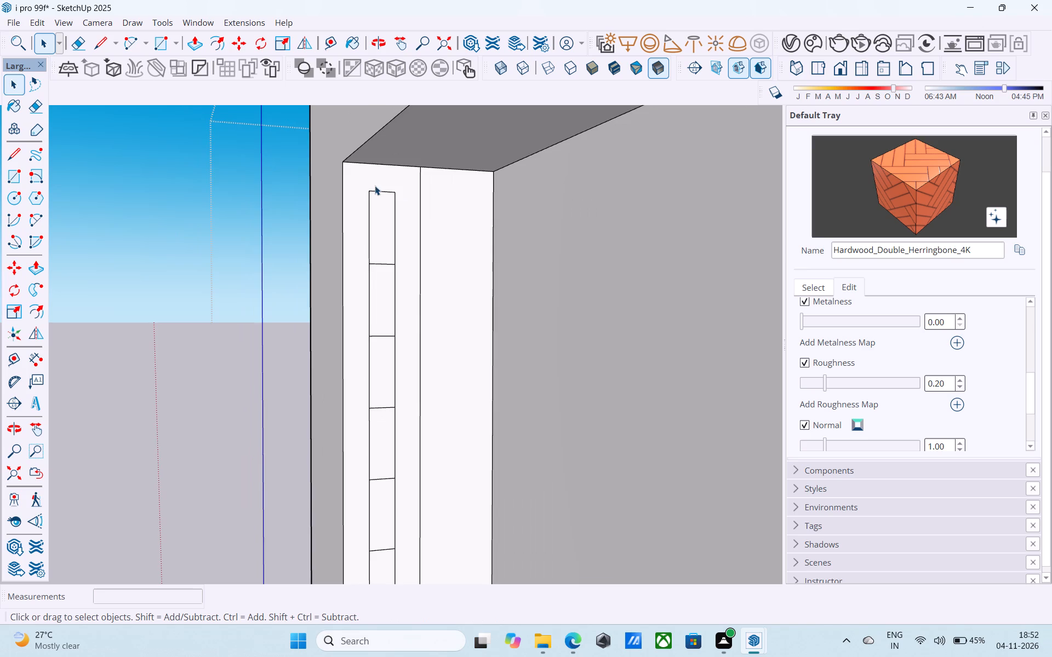
{"action": "scroll", "coordinate": [375, 186], "scroll_direction": "down", "scroll_amount": 18}
{"action": "scroll", "coordinate": [373, 187], "scroll_direction": "up", "scroll_amount": 1}
{"action": "scroll", "coordinate": [373, 187], "scroll_direction": "down", "scroll_amount": 4}
{"action": "middle_click_drag", "start_coordinate": [354, 249], "coordinate": [377, 231]}
{"action": "scroll", "coordinate": [389, 186], "scroll_direction": "down", "scroll_amount": 6}
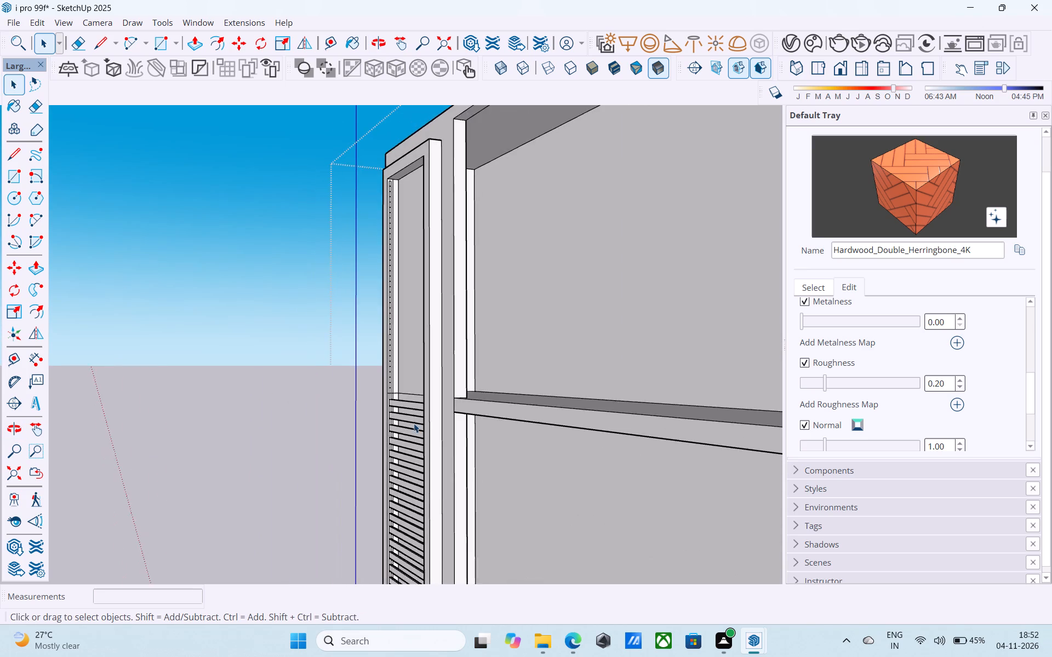
{"action": "scroll", "coordinate": [393, 417], "scroll_direction": "up", "scroll_amount": 7}
{"action": "scroll", "coordinate": [369, 335], "scroll_direction": "down", "scroll_amount": 20}
{"action": "scroll", "coordinate": [369, 335], "scroll_direction": "down", "scroll_amount": 2}
{"action": "middle_click_drag", "start_coordinate": [401, 330], "coordinate": [694, 304]}
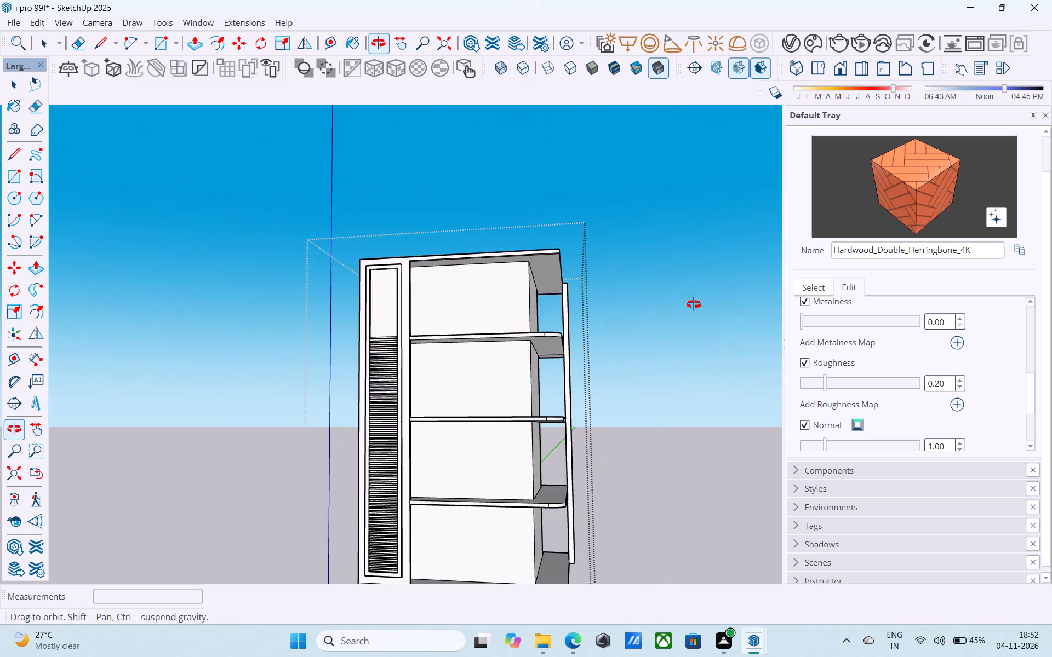
{"action": "middle_click_drag", "start_coordinate": [694, 304], "coordinate": [458, 317]}
{"action": "scroll", "coordinate": [412, 330], "scroll_direction": "up", "scroll_amount": 20}
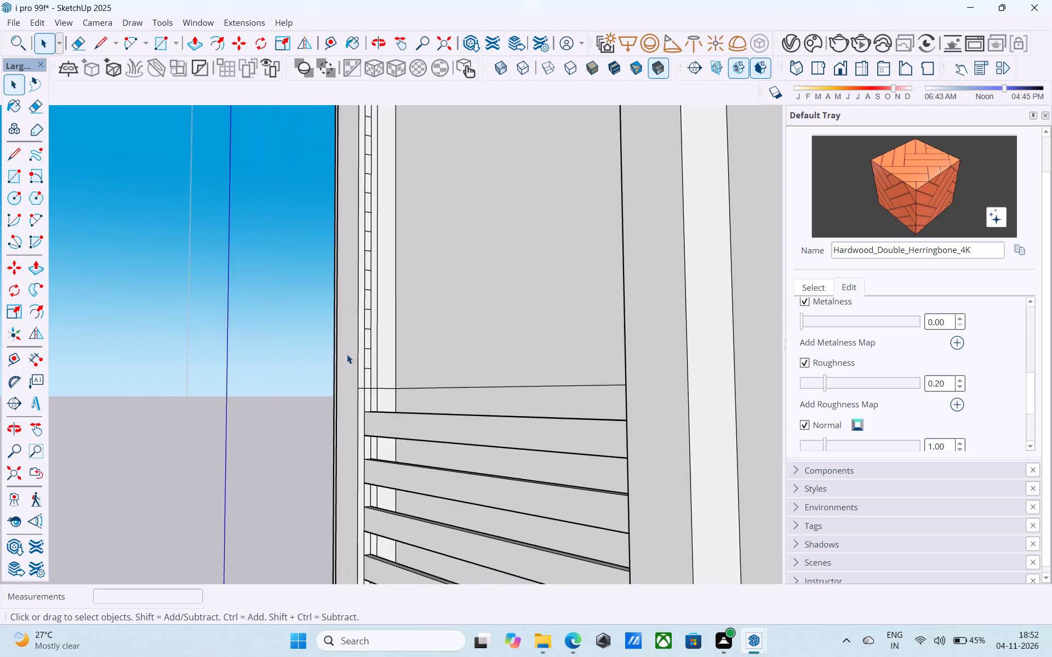
{"action": "scroll", "coordinate": [347, 354], "scroll_direction": "up", "scroll_amount": 15}
{"action": "scroll", "coordinate": [371, 376], "scroll_direction": "down", "scroll_amount": 2}
{"action": "middle_click", "coordinate": [365, 379]}
{"action": "left_click", "coordinate": [370, 410]}
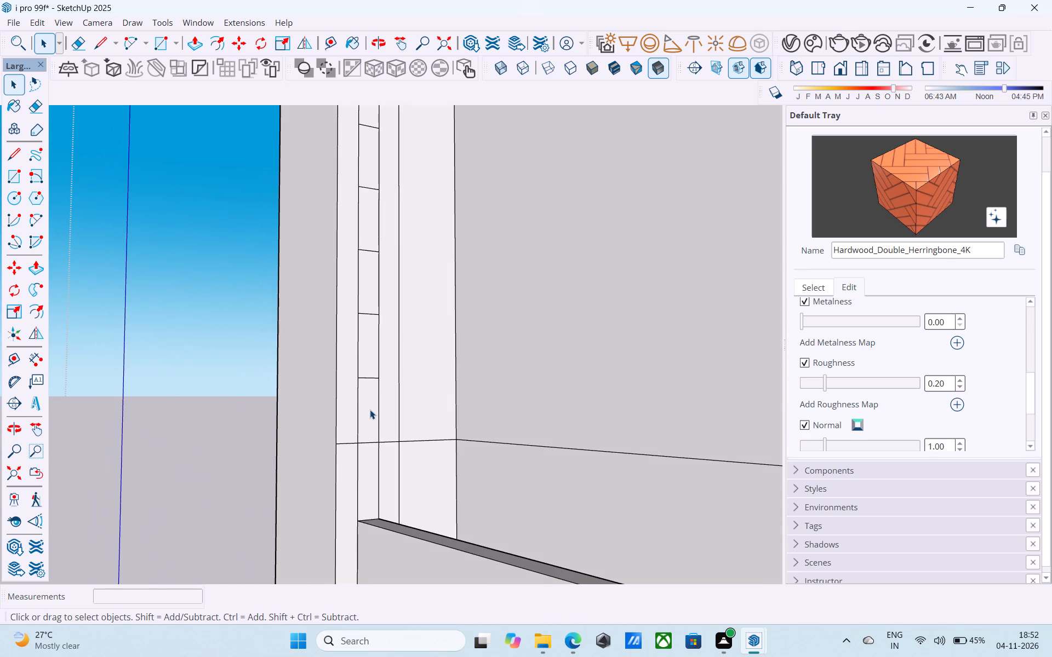
{"action": "key", "text": "p"}
{"action": "left_click", "coordinate": [375, 410]}
{"action": "scroll", "coordinate": [376, 412], "scroll_direction": "down", "scroll_amount": 6}
{"action": "middle_click_drag", "start_coordinate": [391, 429], "coordinate": [733, 437]}
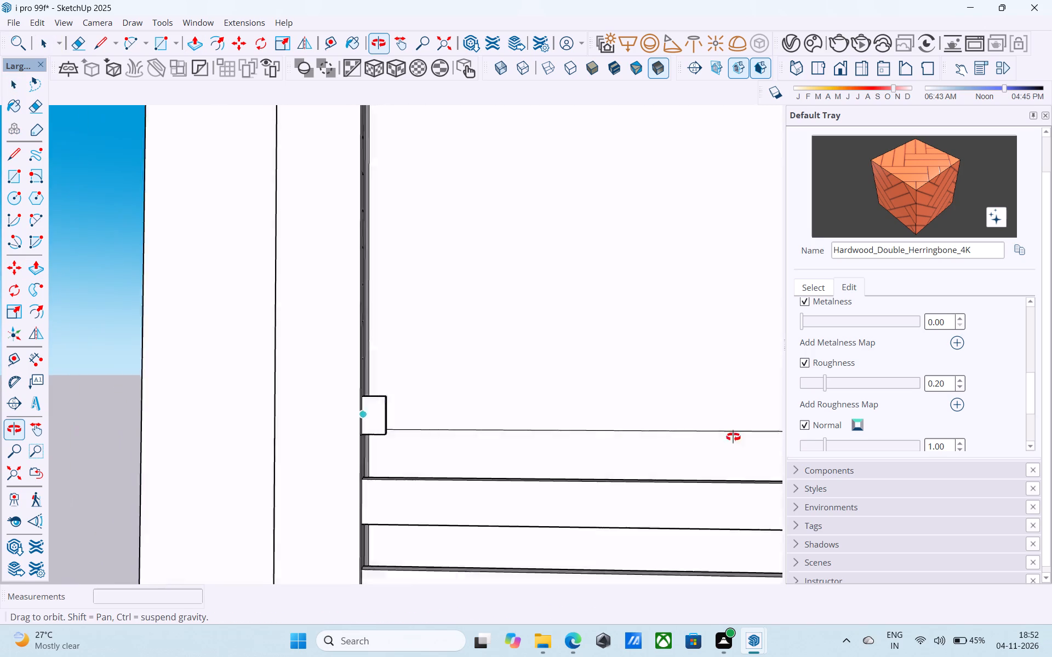
{"action": "middle_click_drag", "start_coordinate": [733, 437], "coordinate": [957, 467]}
{"action": "left_click", "coordinate": [655, 246]}
Extrude the next four alternate cells of the top bay's divided strip across to the opposite frame post as matching slats.
{"action": "middle_click_drag", "start_coordinate": [649, 249], "coordinate": [476, 276]}
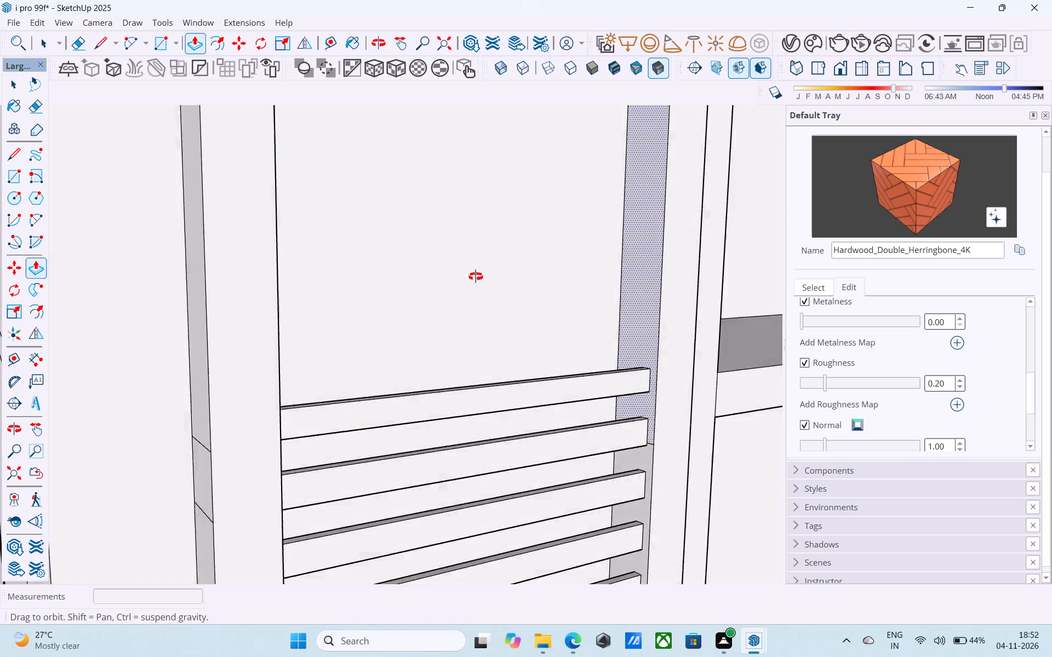
{"action": "middle_click_drag", "start_coordinate": [476, 276], "coordinate": [153, 284]}
{"action": "middle_click_drag", "start_coordinate": [365, 335], "coordinate": [286, 311]}
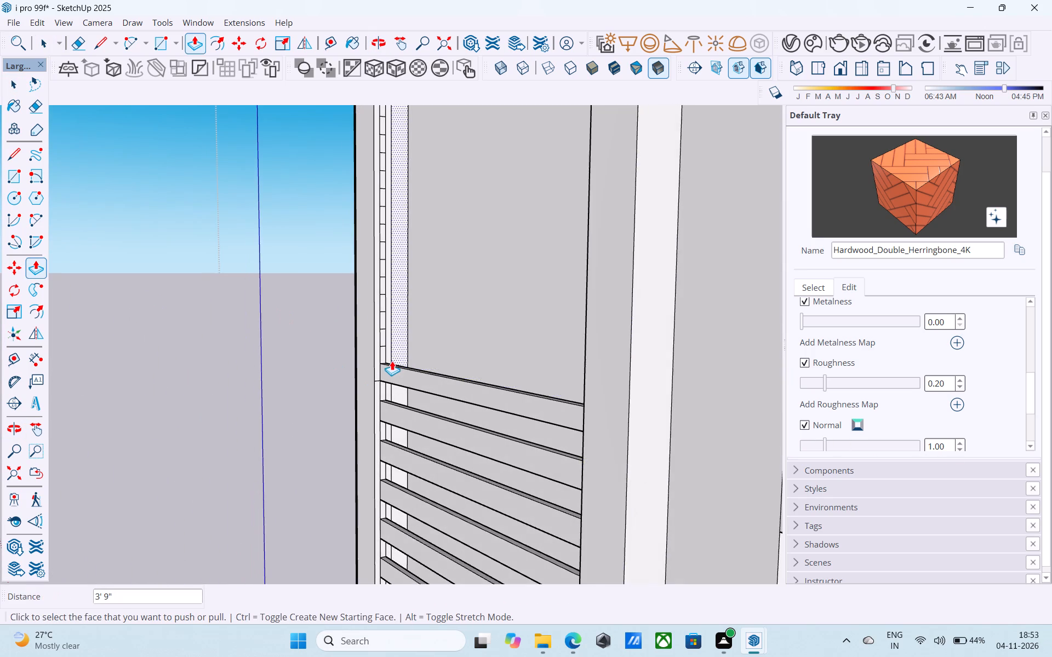
{"action": "scroll", "coordinate": [391, 361], "scroll_direction": "up", "scroll_amount": 9}
{"action": "double_click", "coordinate": [372, 321]}
{"action": "scroll", "coordinate": [372, 321], "scroll_direction": "down", "scroll_amount": 6}
{"action": "middle_click_drag", "start_coordinate": [368, 320], "coordinate": [362, 337], "text": "shift"}
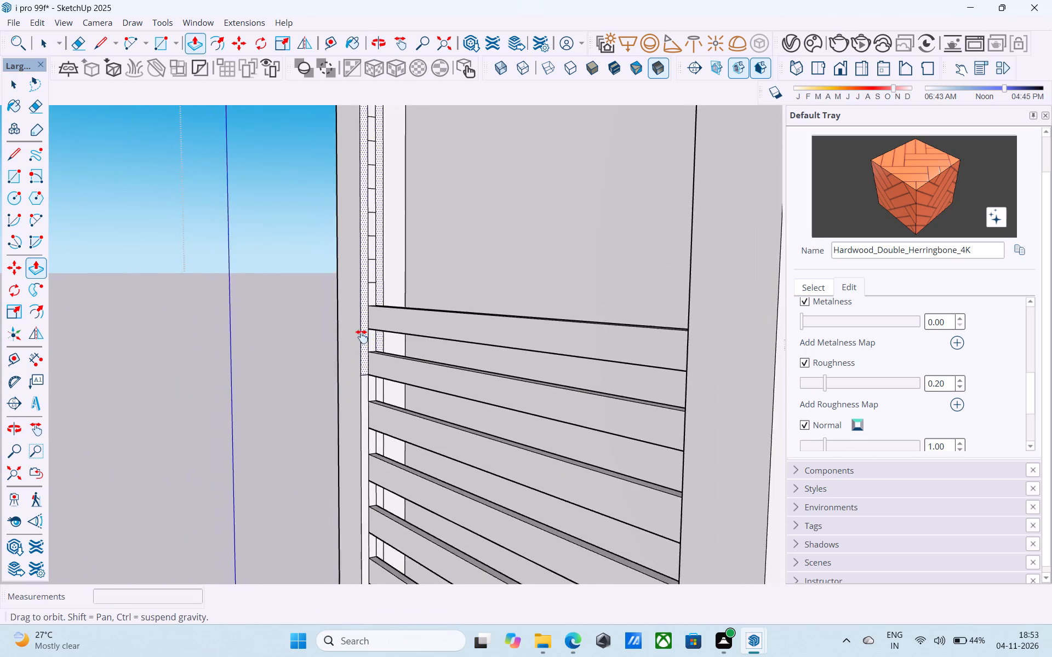
{"action": "middle_click_drag", "start_coordinate": [362, 337], "coordinate": [359, 447], "text": "shift"}
{"action": "scroll", "coordinate": [365, 400], "scroll_direction": "up", "scroll_amount": 10}
{"action": "double_click", "coordinate": [362, 396]}
{"action": "scroll", "coordinate": [362, 394], "scroll_direction": "down", "scroll_amount": 6}
{"action": "middle_click_drag", "start_coordinate": [361, 393], "coordinate": [356, 404]}
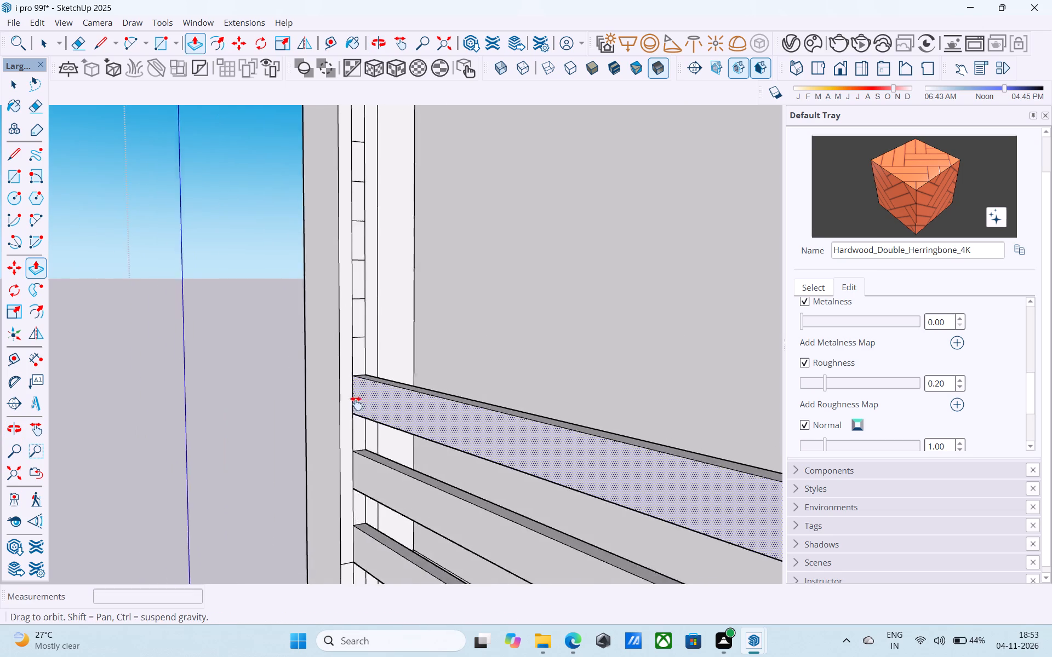
{"action": "middle_click_drag", "start_coordinate": [356, 404], "coordinate": [379, 486]}
{"action": "double_click", "coordinate": [382, 407]}
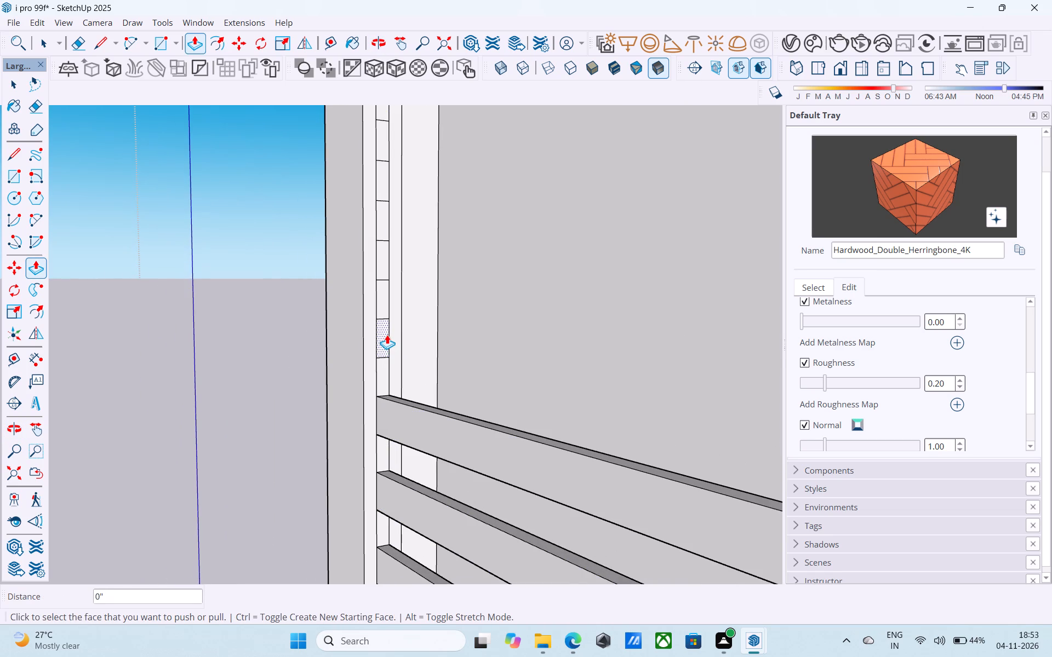
{"action": "double_click", "coordinate": [387, 335]}
Extrude the following three alternate cells up the top bay's strip into matching slats.
{"action": "scroll", "coordinate": [387, 334], "scroll_direction": "down", "scroll_amount": 6}
{"action": "middle_click_drag", "start_coordinate": [386, 333], "coordinate": [359, 466], "text": "shift"}
{"action": "scroll", "coordinate": [358, 445], "scroll_direction": "up", "scroll_amount": 7}
{"action": "double_click", "coordinate": [361, 412]}
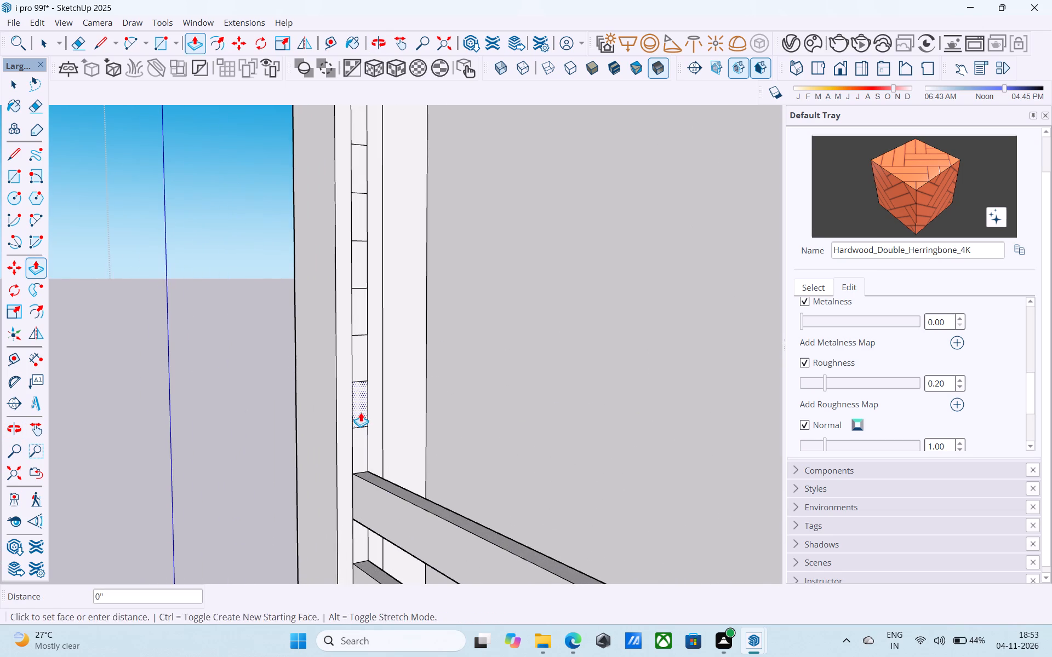
{"action": "scroll", "coordinate": [362, 403], "scroll_direction": "down", "scroll_amount": 7}
{"action": "middle_click_drag", "start_coordinate": [362, 398], "coordinate": [330, 503]}
{"action": "scroll", "coordinate": [331, 485], "scroll_direction": "up", "scroll_amount": 6}
{"action": "double_click", "coordinate": [327, 443]}
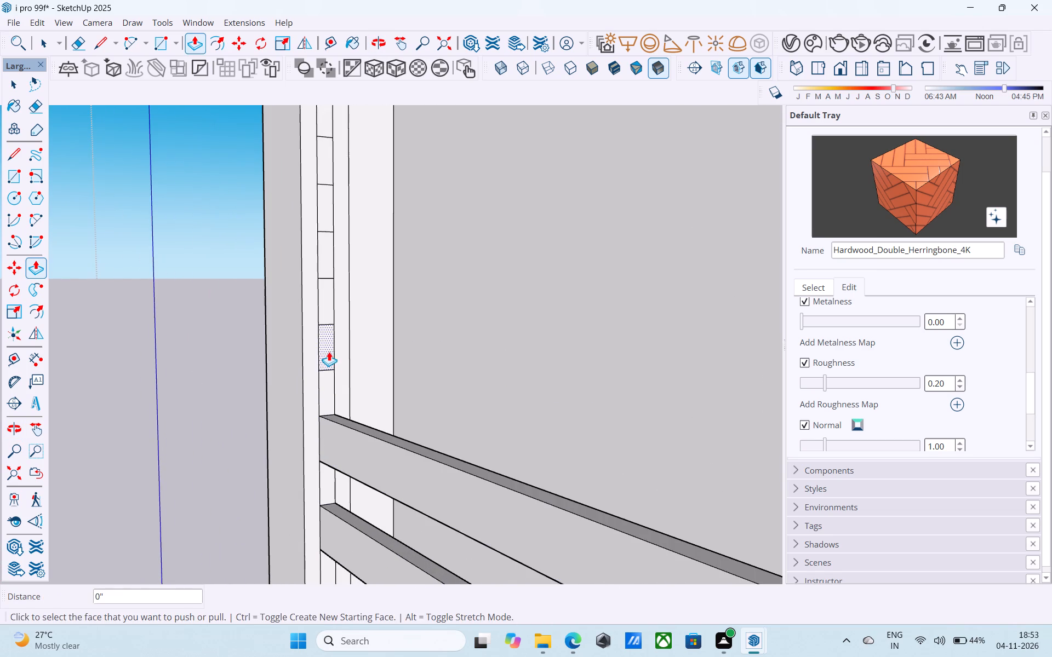
{"action": "double_click", "coordinate": [329, 351]}
Extrude three more alternate cells, continuing up the top bay's strip, into matching slats.
{"action": "scroll", "coordinate": [329, 351], "scroll_direction": "down", "scroll_amount": 4}
{"action": "middle_click_drag", "start_coordinate": [329, 351], "coordinate": [302, 508], "text": "shift"}
{"action": "scroll", "coordinate": [303, 506], "scroll_direction": "up", "scroll_amount": 7}
{"action": "double_click", "coordinate": [303, 406]}
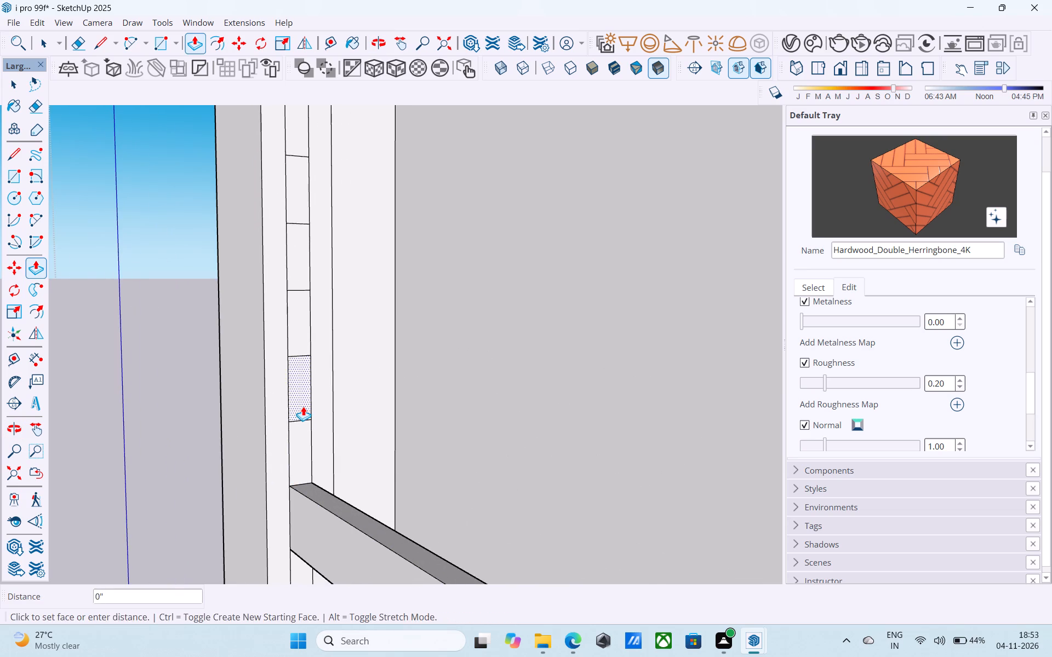
{"action": "scroll", "coordinate": [303, 405], "scroll_direction": "down", "scroll_amount": 6}
{"action": "middle_click_drag", "start_coordinate": [303, 405], "coordinate": [283, 547], "text": "shift"}
{"action": "double_click", "coordinate": [283, 468]}
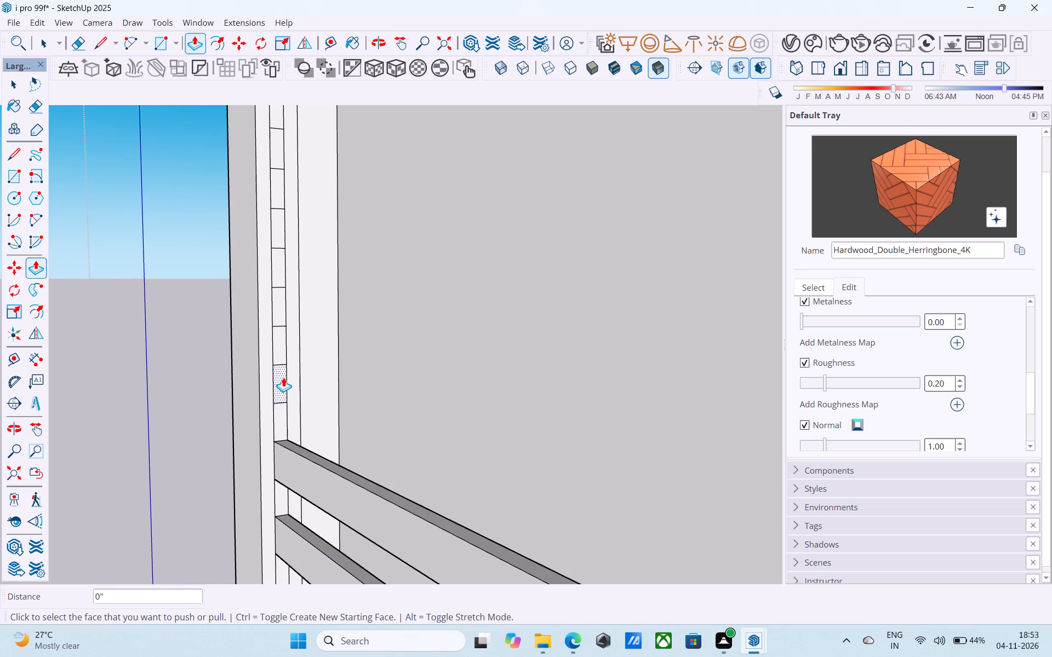
{"action": "double_click", "coordinate": [283, 377]}
Extrude five more alternate cells in the upper half of the top bay's strip into matching slats.
{"action": "scroll", "coordinate": [281, 372], "scroll_direction": "down", "scroll_amount": 5}
{"action": "middle_click_drag", "start_coordinate": [279, 372], "coordinate": [301, 497]}
{"action": "scroll", "coordinate": [300, 474], "scroll_direction": "up", "scroll_amount": 5}
{"action": "double_click", "coordinate": [302, 434]}
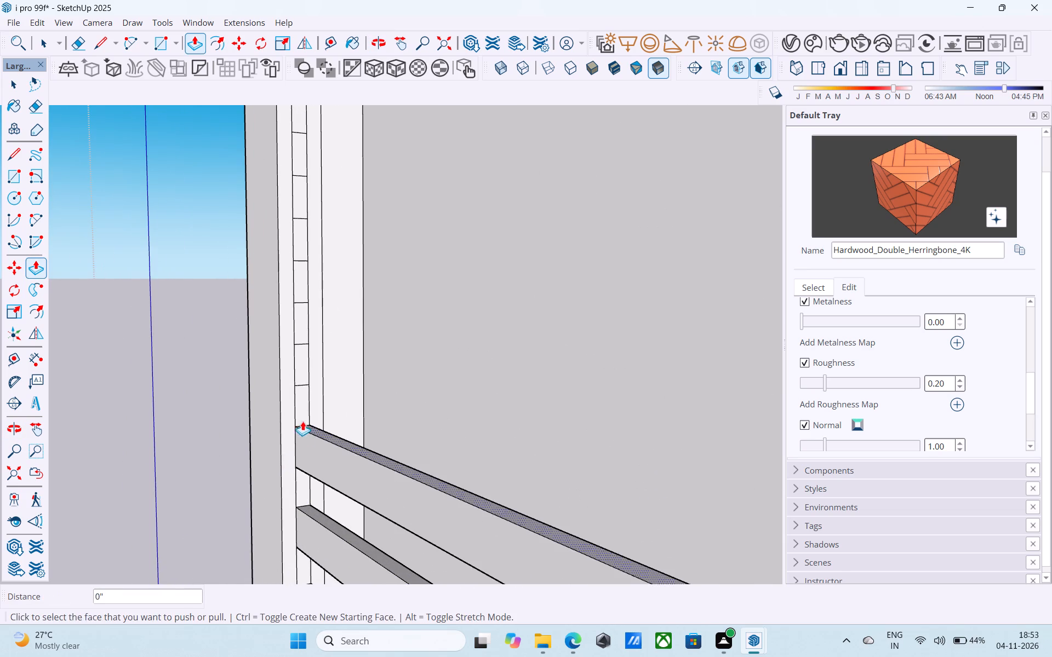
{"action": "double_click", "coordinate": [300, 372]}
{"action": "scroll", "coordinate": [298, 342], "scroll_direction": "down", "scroll_amount": 6}
{"action": "middle_click_drag", "start_coordinate": [298, 342], "coordinate": [314, 474], "text": "shift"}
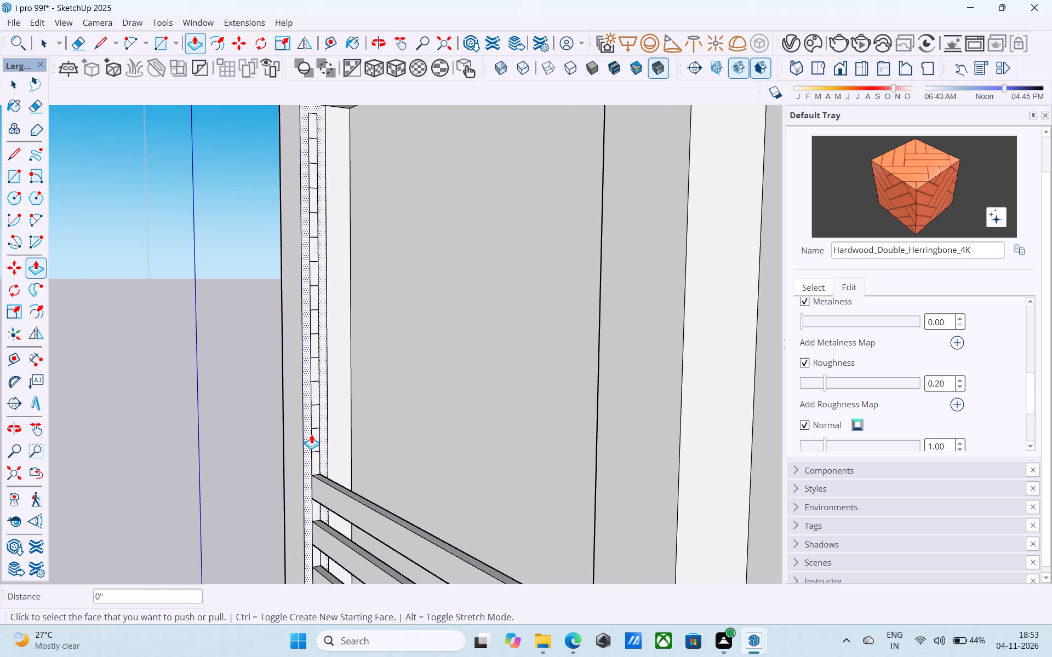
{"action": "double_click", "coordinate": [315, 434]}
{"action": "double_click", "coordinate": [317, 385]}
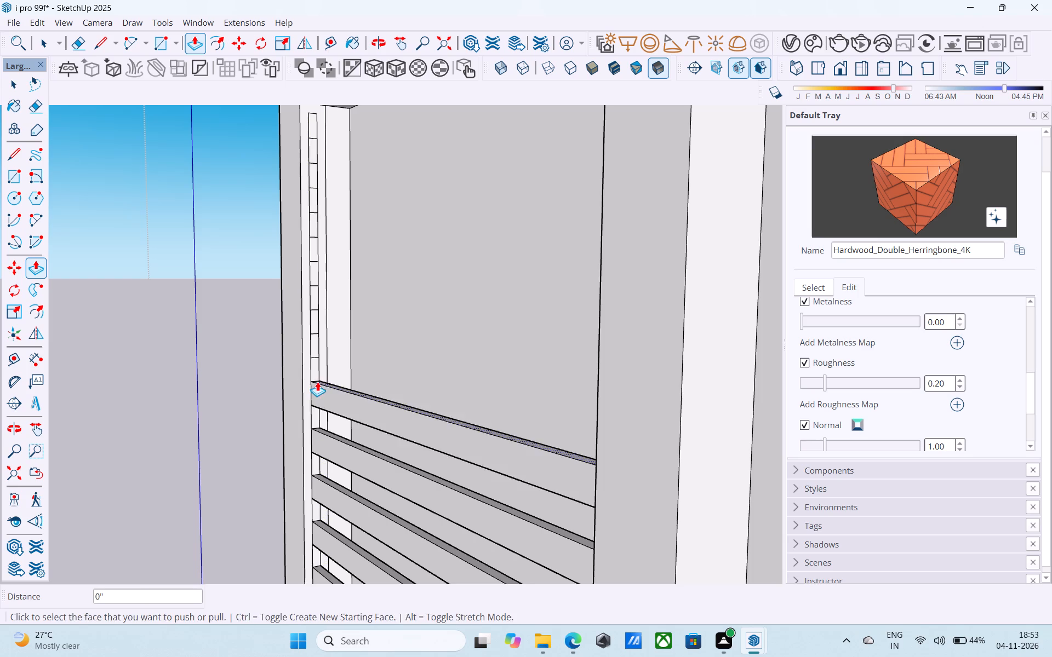
{"action": "middle_click_drag", "start_coordinate": [317, 381], "coordinate": [296, 455], "text": "shift"}
{"action": "scroll", "coordinate": [289, 428], "scroll_direction": "up", "scroll_amount": 9}
{"action": "double_click", "coordinate": [291, 386]}
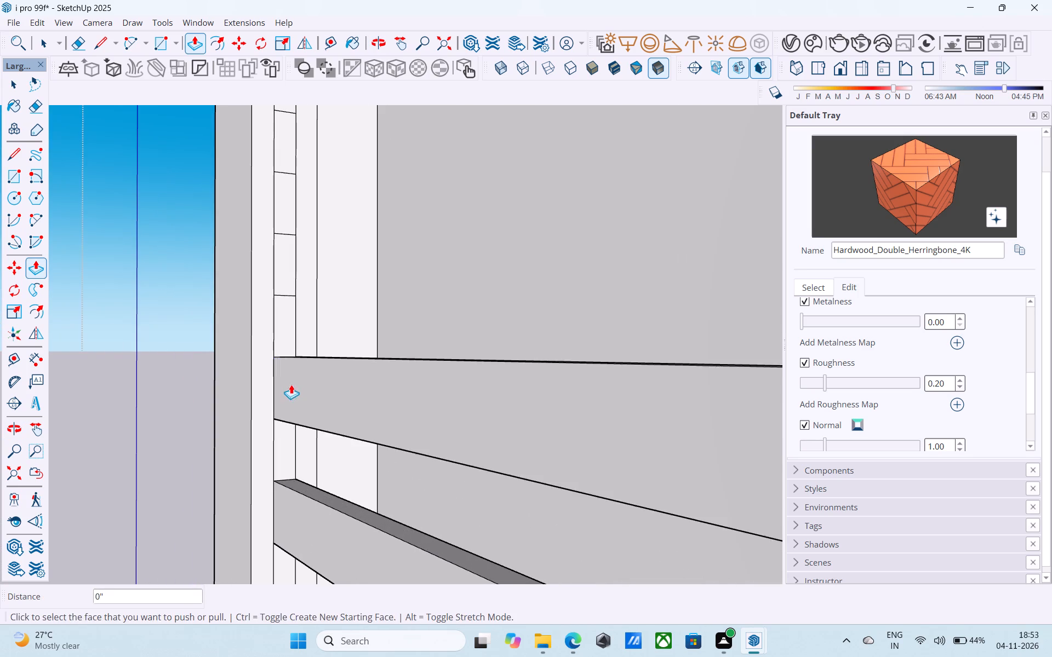
Extrude the last four alternate cells, up to the strip's top end below the frame's head, into matching slats.
{"action": "scroll", "coordinate": [291, 384], "scroll_direction": "down", "scroll_amount": 6}
{"action": "middle_click_drag", "start_coordinate": [291, 384], "coordinate": [304, 499], "text": "shift"}
{"action": "double_click", "coordinate": [303, 425]}
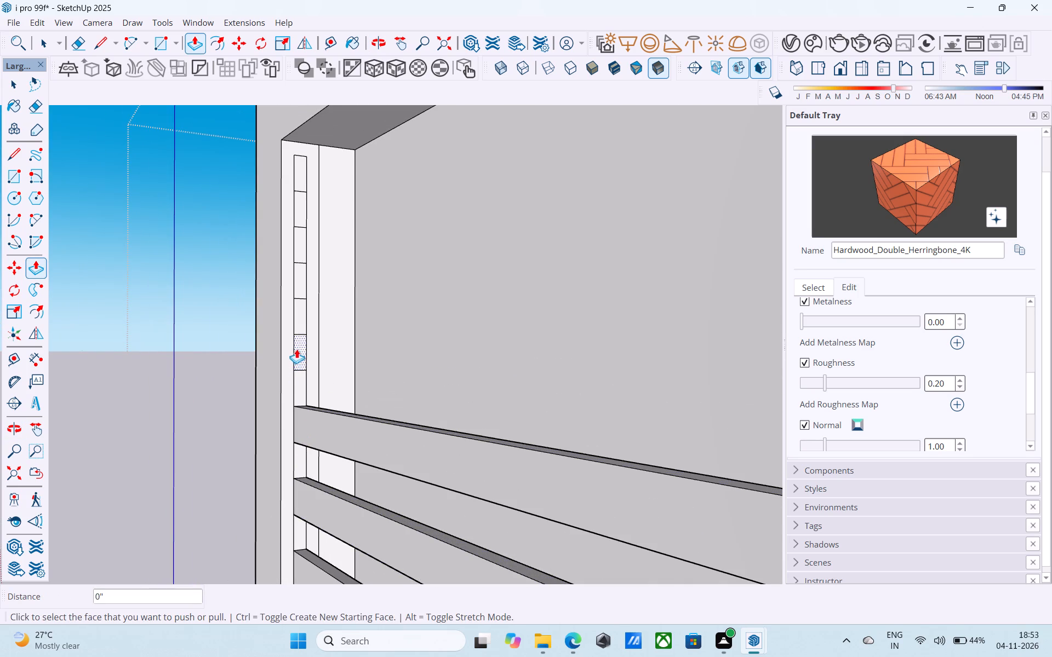
{"action": "double_click", "coordinate": [297, 348]}
{"action": "middle_click_drag", "start_coordinate": [298, 348], "coordinate": [271, 494], "text": "shift"}
{"action": "double_click", "coordinate": [277, 411]}
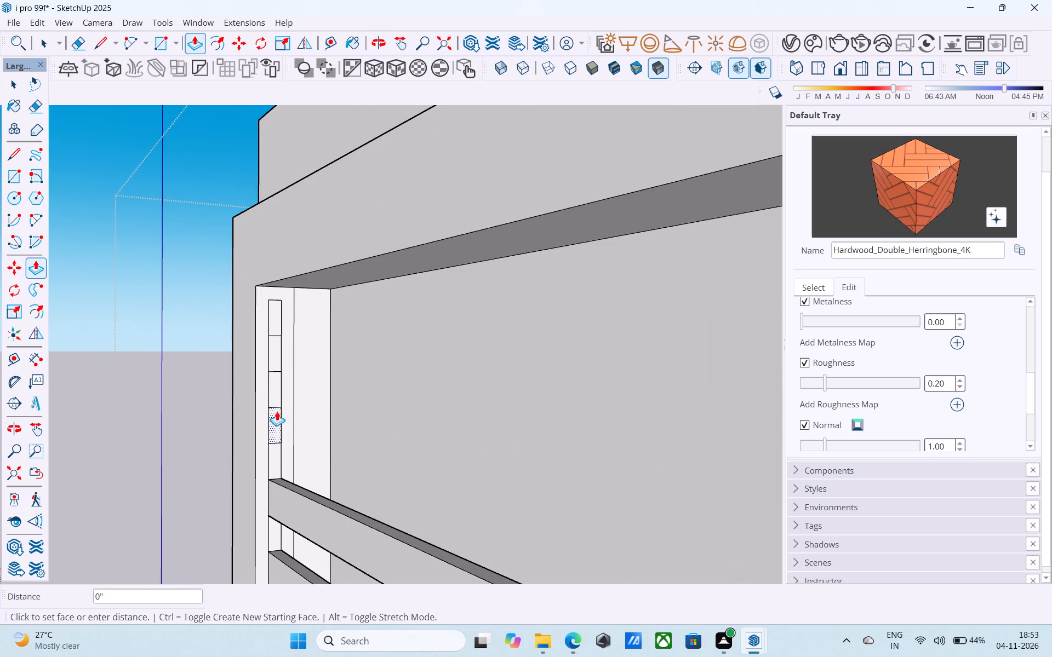
{"action": "double_click", "coordinate": [278, 354]}
{"action": "scroll", "coordinate": [278, 353], "scroll_direction": "down", "scroll_amount": 6}
{"action": "middle_click_drag", "start_coordinate": [278, 353], "coordinate": [564, 320]}
{"action": "scroll", "coordinate": [337, 327], "scroll_direction": "down", "scroll_amount": 3}
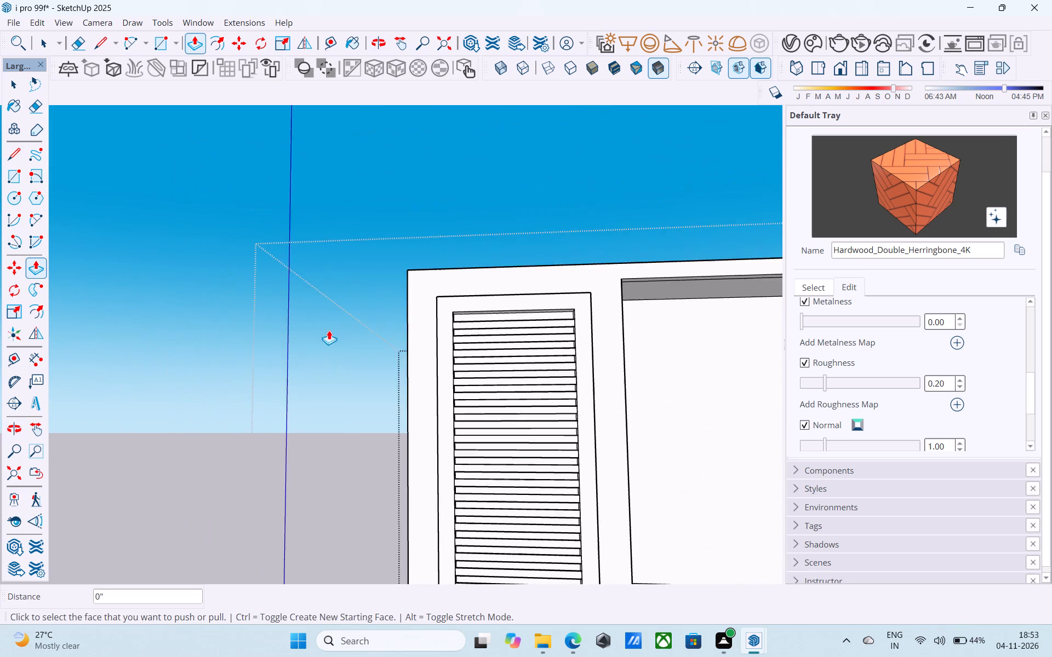
{"action": "scroll", "coordinate": [329, 330], "scroll_direction": "down", "scroll_amount": 16}
{"action": "middle_click_drag", "start_coordinate": [387, 355], "coordinate": [222, 328]}
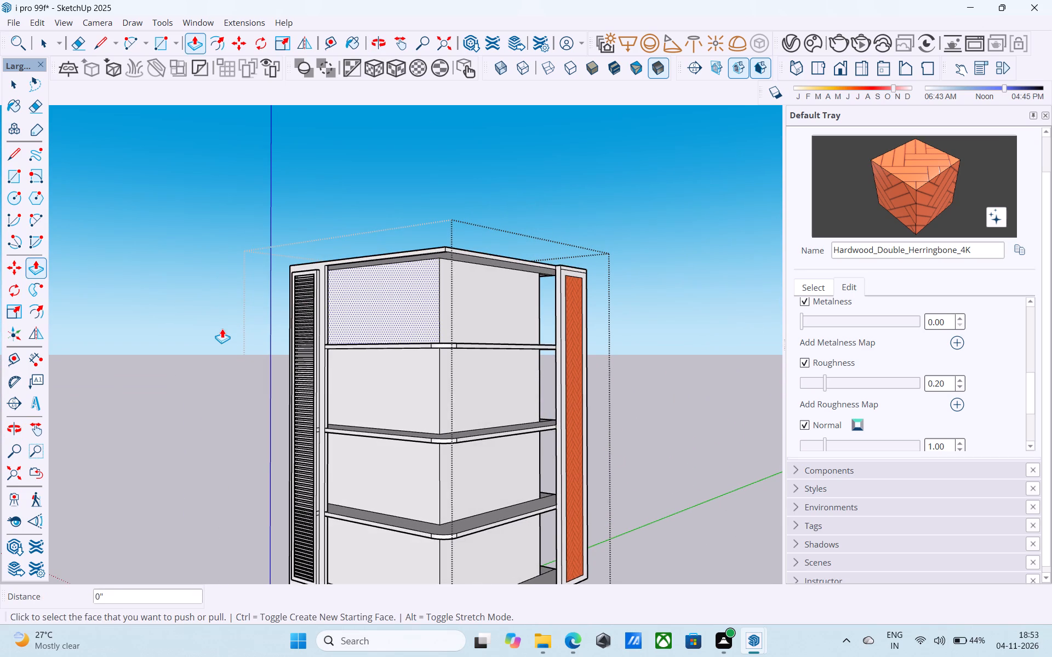
{"action": "key", "text": "space"}
Paint the slatted panel frame's front face and its top-bay side face toward the projecting slabs with Wood_Veneer_15_1K.
{"action": "scroll", "coordinate": [676, 354], "scroll_direction": "down", "scroll_amount": 5}
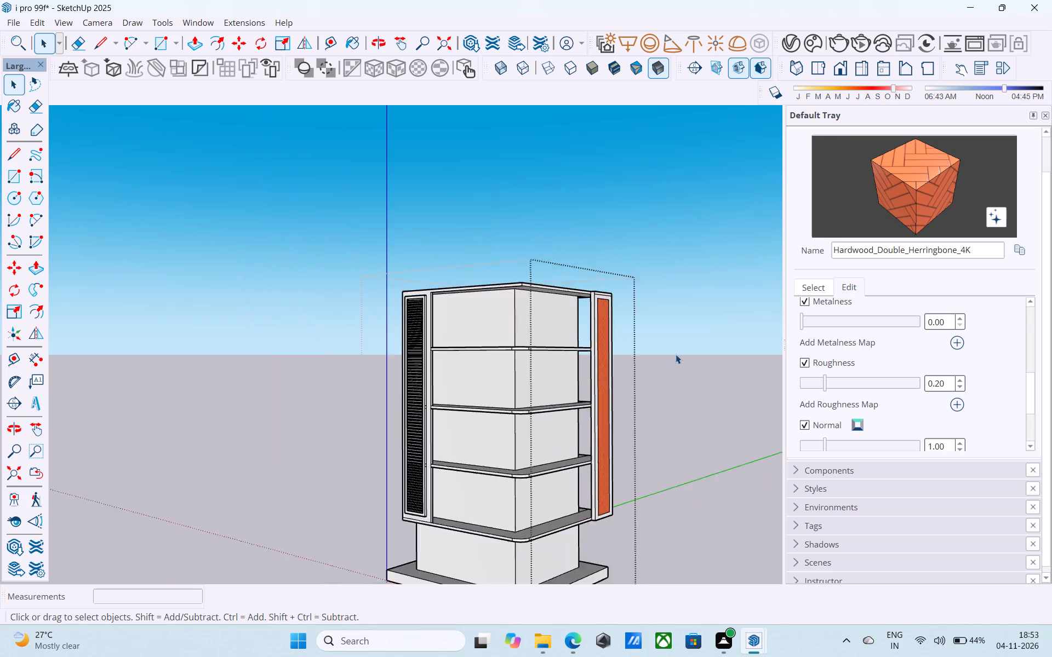
{"action": "scroll", "coordinate": [676, 354], "scroll_direction": "down", "scroll_amount": 1}
{"action": "middle_click_drag", "start_coordinate": [676, 354], "coordinate": [662, 331]}
{"action": "scroll", "coordinate": [929, 201], "scroll_direction": "up", "scroll_amount": 7}
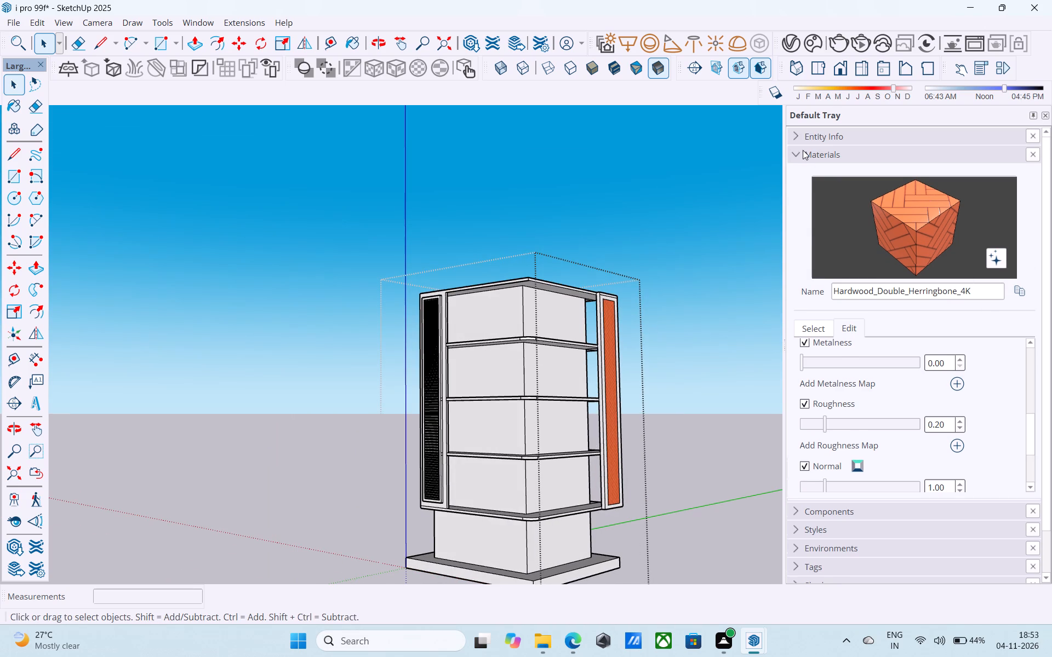
{"action": "left_click", "coordinate": [825, 327]}
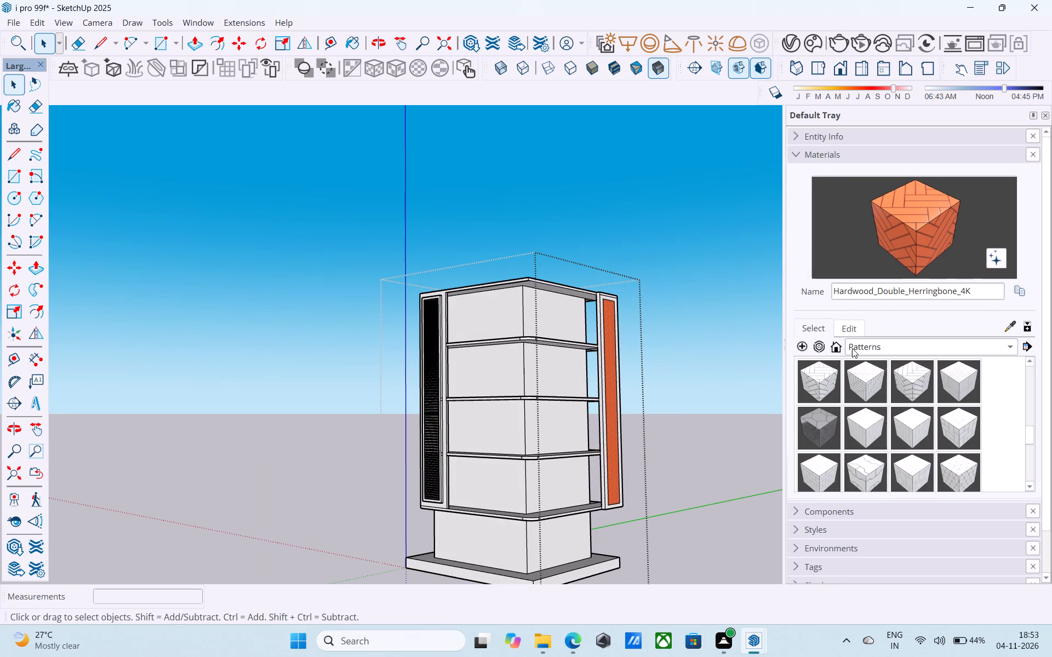
{"action": "left_click", "coordinate": [853, 348]}
{"action": "left_click", "coordinate": [877, 425]}
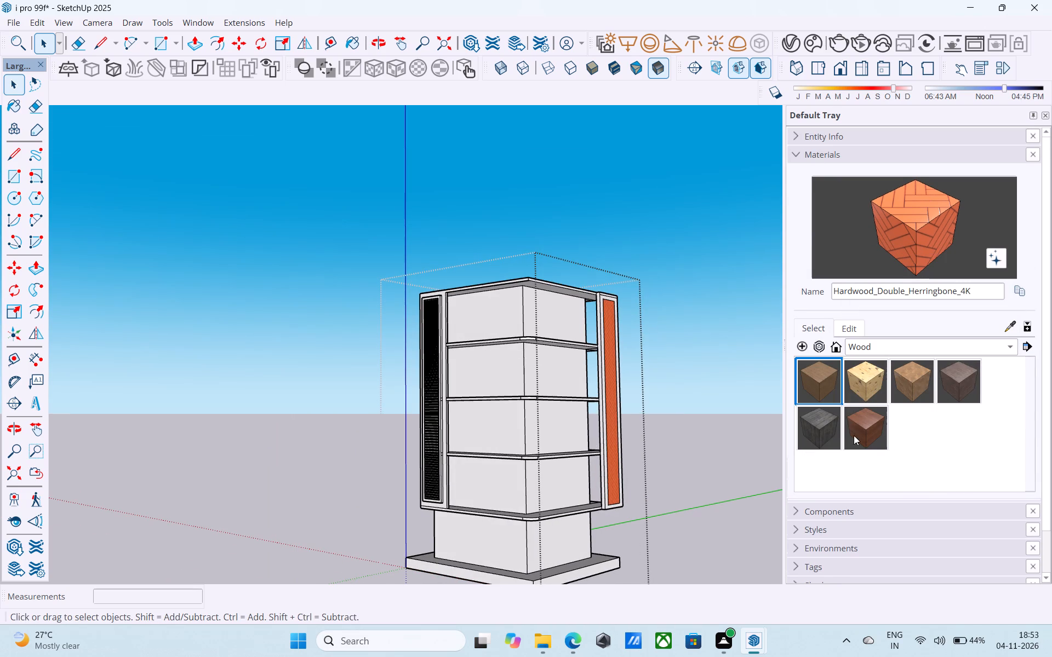
{"action": "left_click", "coordinate": [857, 433]}
{"action": "scroll", "coordinate": [424, 292], "scroll_direction": "up", "scroll_amount": 20}
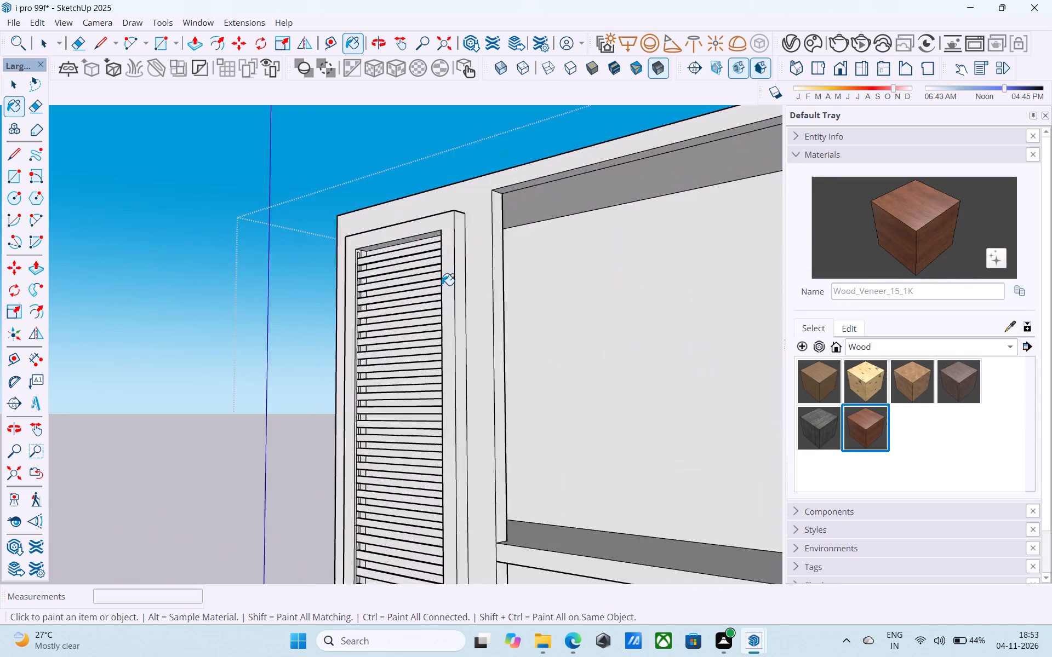
{"action": "scroll", "coordinate": [442, 285], "scroll_direction": "up", "scroll_amount": 2}
{"action": "left_click", "coordinate": [464, 239]}
{"action": "left_click", "coordinate": [453, 228]}
Paint the frame's top face and the top segment of its outer side near the building corner with Wood_Veneer_15_1K.
{"action": "scroll", "coordinate": [426, 204], "scroll_direction": "down", "scroll_amount": 4}
{"action": "middle_click_drag", "start_coordinate": [426, 204], "coordinate": [381, 391]}
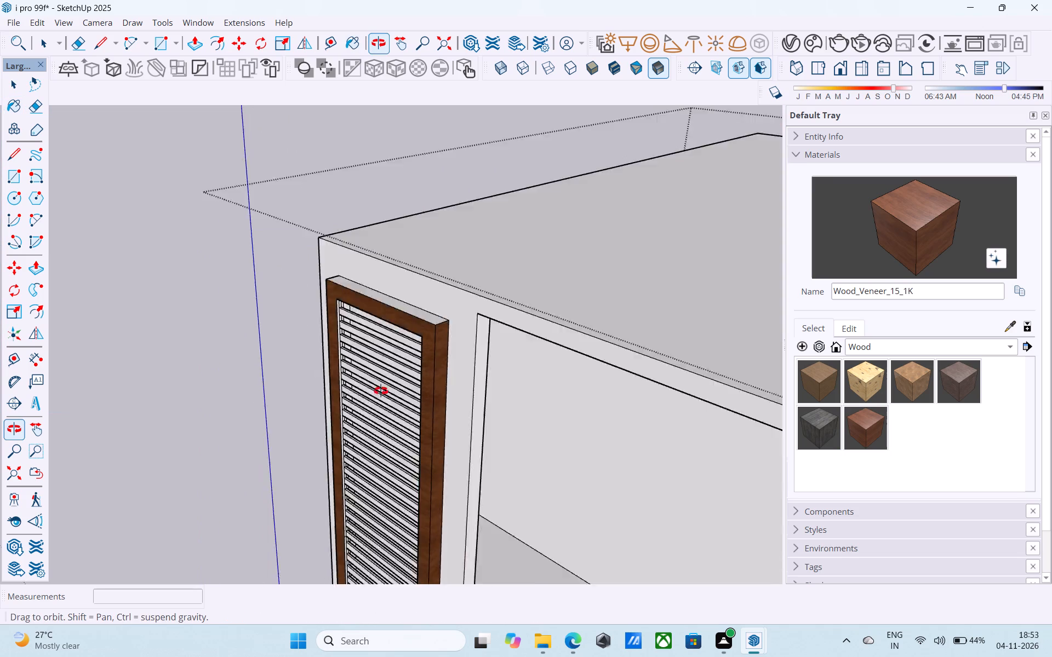
{"action": "middle_click_drag", "start_coordinate": [381, 391], "coordinate": [346, 414]}
{"action": "scroll", "coordinate": [364, 373], "scroll_direction": "up", "scroll_amount": 5}
{"action": "left_click", "coordinate": [370, 353]}
{"action": "middle_click_drag", "start_coordinate": [411, 330], "coordinate": [801, 289]}
{"action": "scroll", "coordinate": [706, 273], "scroll_direction": "down", "scroll_amount": 5}
{"action": "middle_click_drag", "start_coordinate": [553, 319], "coordinate": [745, 267]}
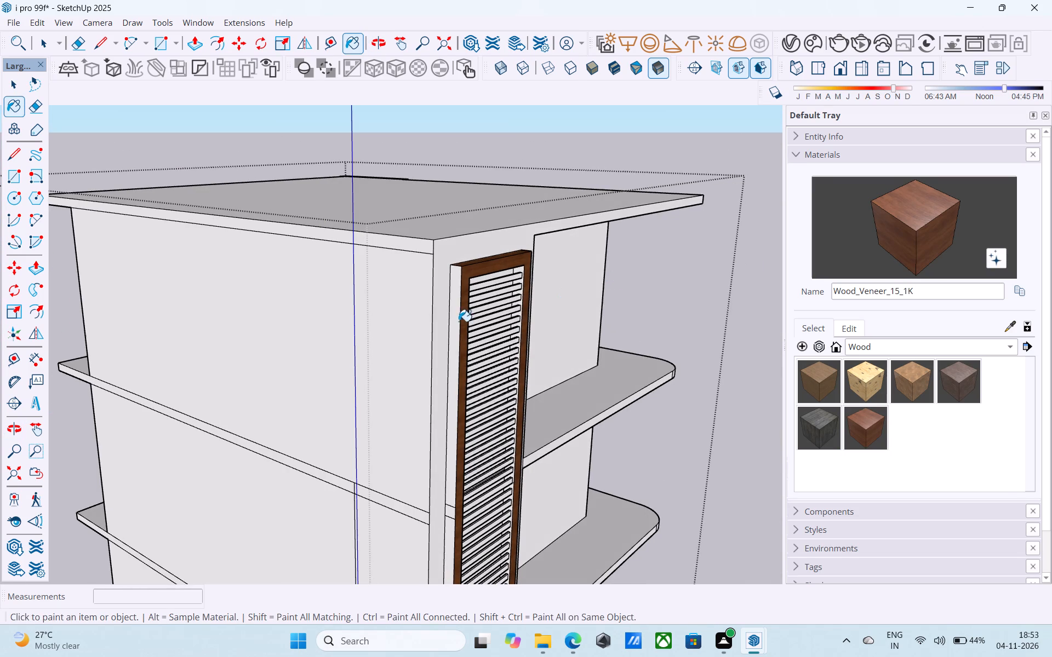
{"action": "left_click", "coordinate": [454, 295]}
Paint the frame's outer side with the same veneer at the first floor line below the top bay and along the bay beneath.
{"action": "scroll", "coordinate": [402, 271], "scroll_direction": "down", "scroll_amount": 12}
{"action": "middle_click_drag", "start_coordinate": [384, 326], "coordinate": [376, 270]}
{"action": "scroll", "coordinate": [406, 321], "scroll_direction": "up", "scroll_amount": 16}
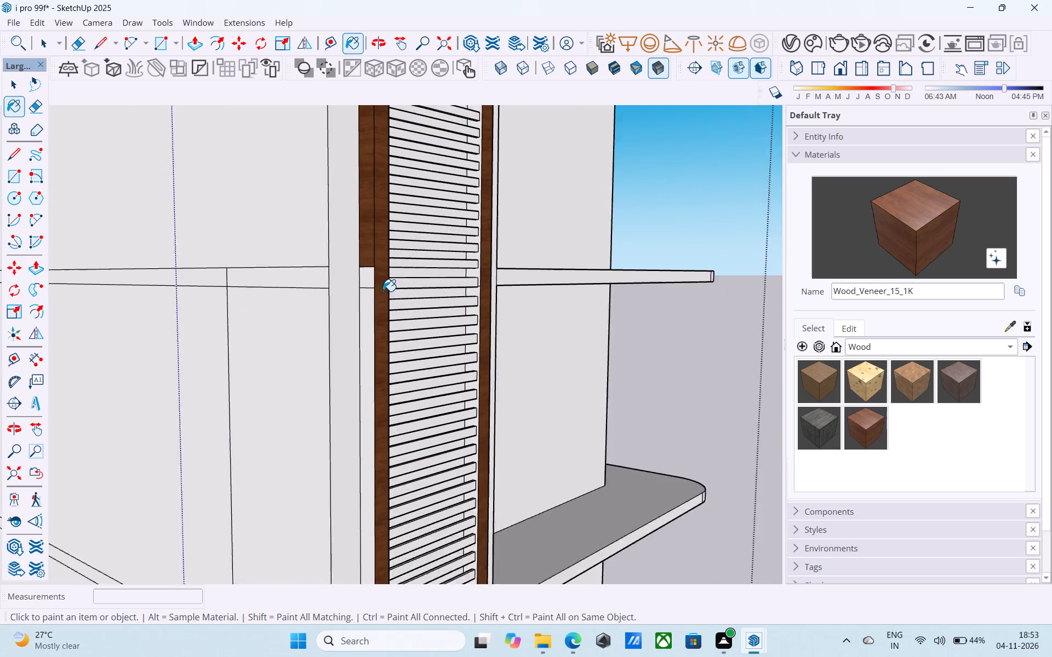
{"action": "left_click", "coordinate": [372, 274]}
{"action": "left_click", "coordinate": [359, 308]}
Paint the frame's outer side with the same veneer at the second floor line from the top and along the bay beneath.
{"action": "scroll", "coordinate": [330, 274], "scroll_direction": "down", "scroll_amount": 4}
{"action": "scroll", "coordinate": [330, 273], "scroll_direction": "up", "scroll_amount": 1}
{"action": "scroll", "coordinate": [330, 272], "scroll_direction": "down", "scroll_amount": 11}
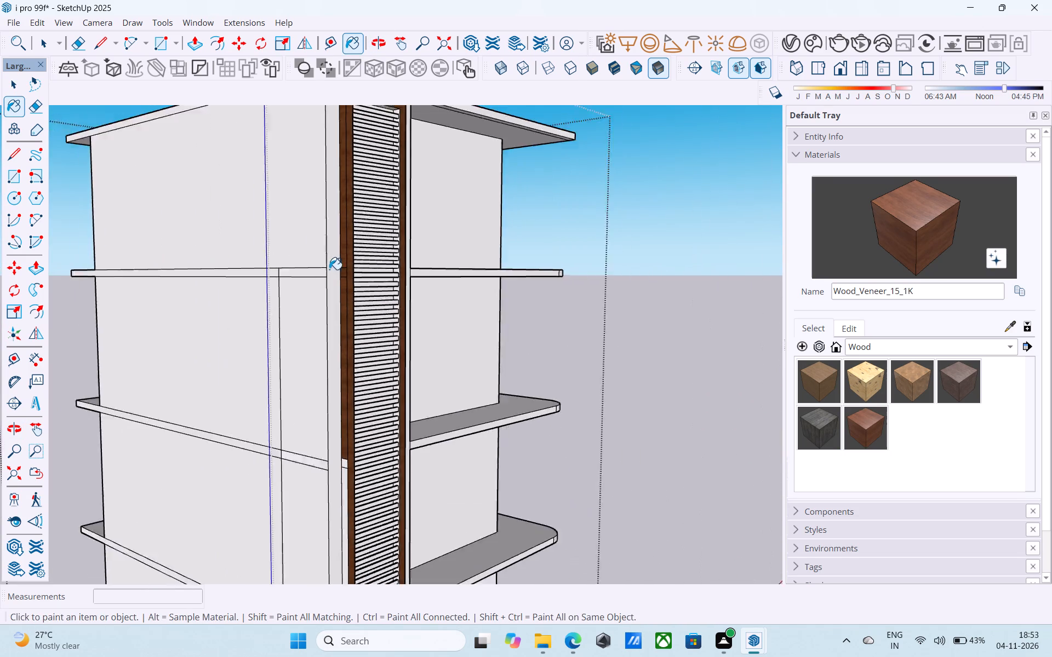
{"action": "scroll", "coordinate": [329, 269], "scroll_direction": "down", "scroll_amount": 2}
{"action": "scroll", "coordinate": [346, 456], "scroll_direction": "down", "scroll_amount": 3}
{"action": "middle_click_drag", "start_coordinate": [342, 447], "coordinate": [357, 404]}
{"action": "scroll", "coordinate": [353, 405], "scroll_direction": "up", "scroll_amount": 20}
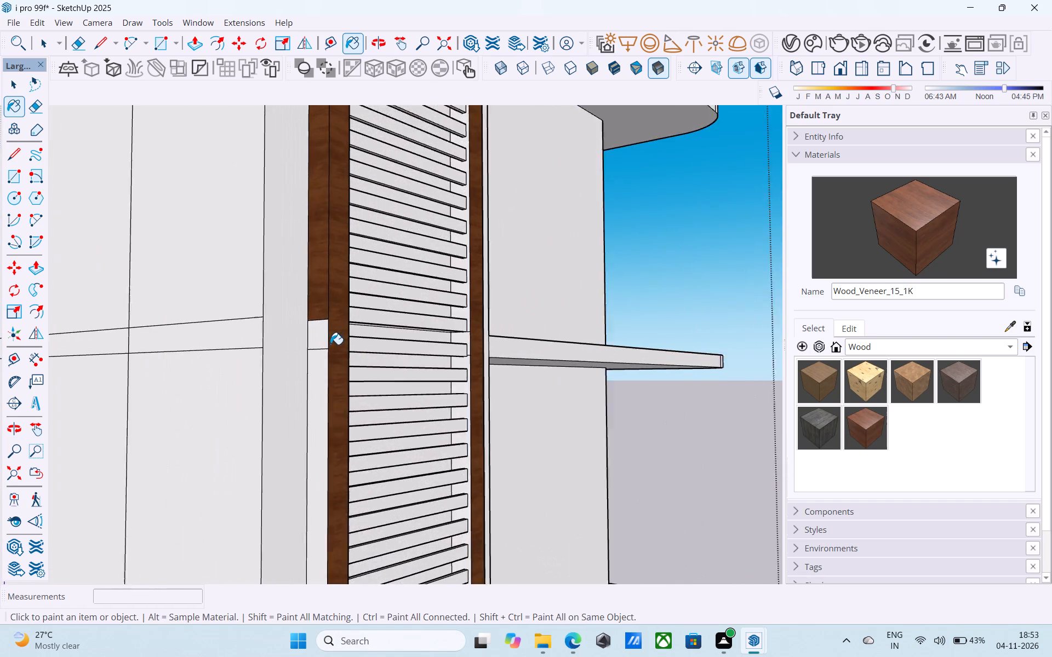
{"action": "scroll", "coordinate": [330, 344], "scroll_direction": "up", "scroll_amount": 2}
{"action": "left_click", "coordinate": [325, 338]}
{"action": "left_click", "coordinate": [307, 379]}
Paint the lowest bay segment and the remaining floor-line piece of the frame's outer side with the same veneer.
{"action": "scroll", "coordinate": [318, 335], "scroll_direction": "down", "scroll_amount": 10}
{"action": "scroll", "coordinate": [318, 335], "scroll_direction": "up", "scroll_amount": 1}
{"action": "scroll", "coordinate": [318, 335], "scroll_direction": "down", "scroll_amount": 1}
{"action": "scroll", "coordinate": [318, 335], "scroll_direction": "up", "scroll_amount": 1}
{"action": "scroll", "coordinate": [318, 335], "scroll_direction": "down", "scroll_amount": 13}
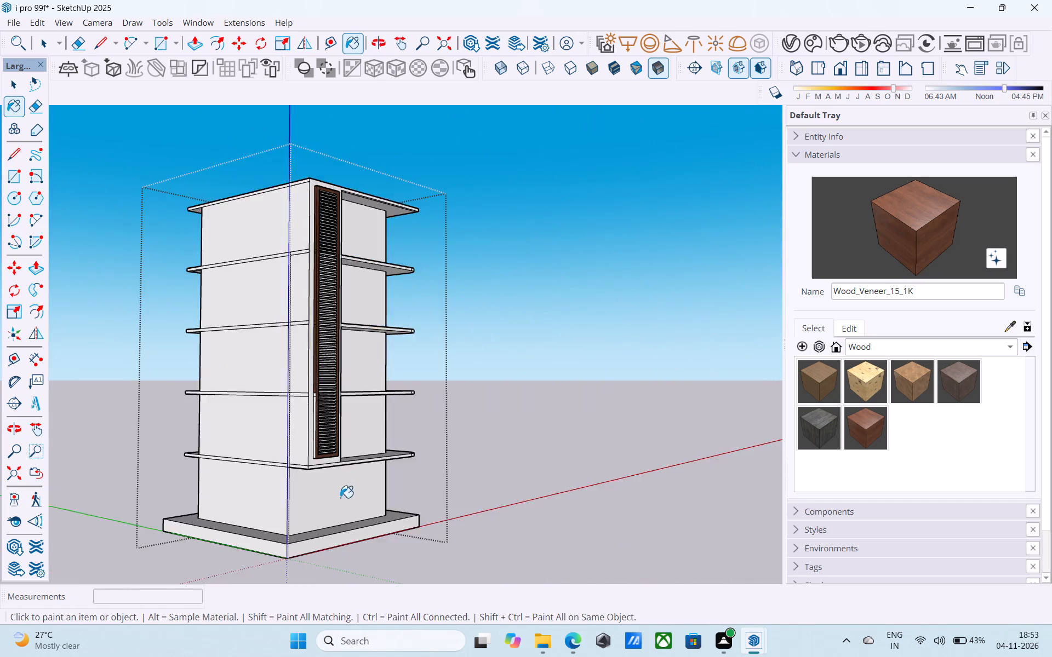
{"action": "scroll", "coordinate": [336, 493], "scroll_direction": "up", "scroll_amount": 16}
{"action": "left_click", "coordinate": [293, 389]}
{"action": "scroll", "coordinate": [293, 390], "scroll_direction": "down", "scroll_amount": 5}
{"action": "middle_click_drag", "start_coordinate": [296, 422], "coordinate": [299, 482]}
{"action": "scroll", "coordinate": [289, 164], "scroll_direction": "up", "scroll_amount": 5}
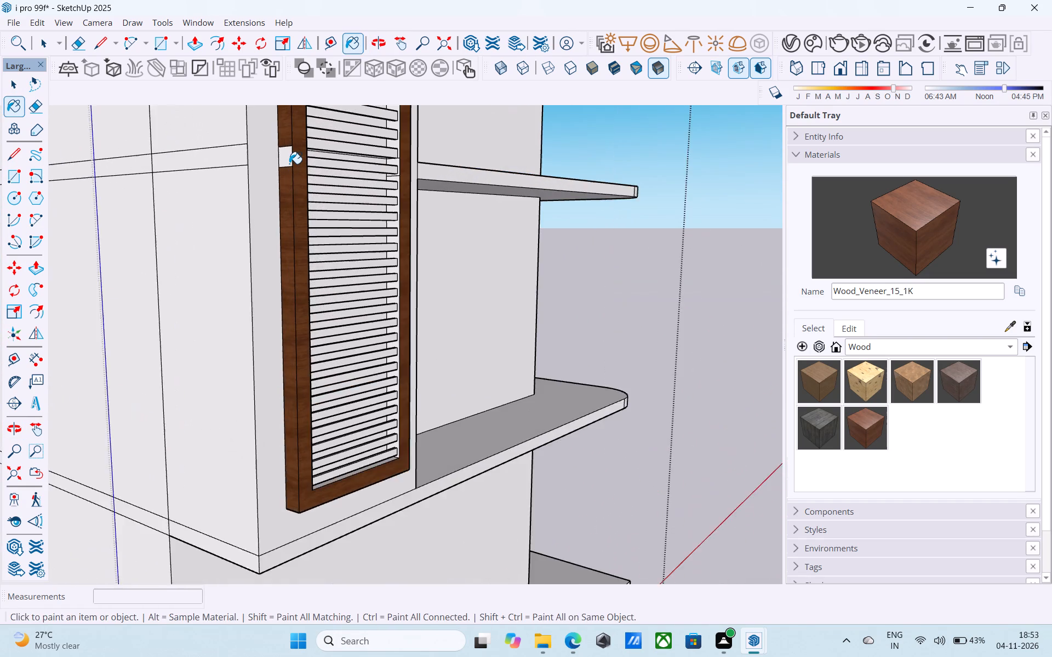
{"action": "left_click", "coordinate": [289, 164]}
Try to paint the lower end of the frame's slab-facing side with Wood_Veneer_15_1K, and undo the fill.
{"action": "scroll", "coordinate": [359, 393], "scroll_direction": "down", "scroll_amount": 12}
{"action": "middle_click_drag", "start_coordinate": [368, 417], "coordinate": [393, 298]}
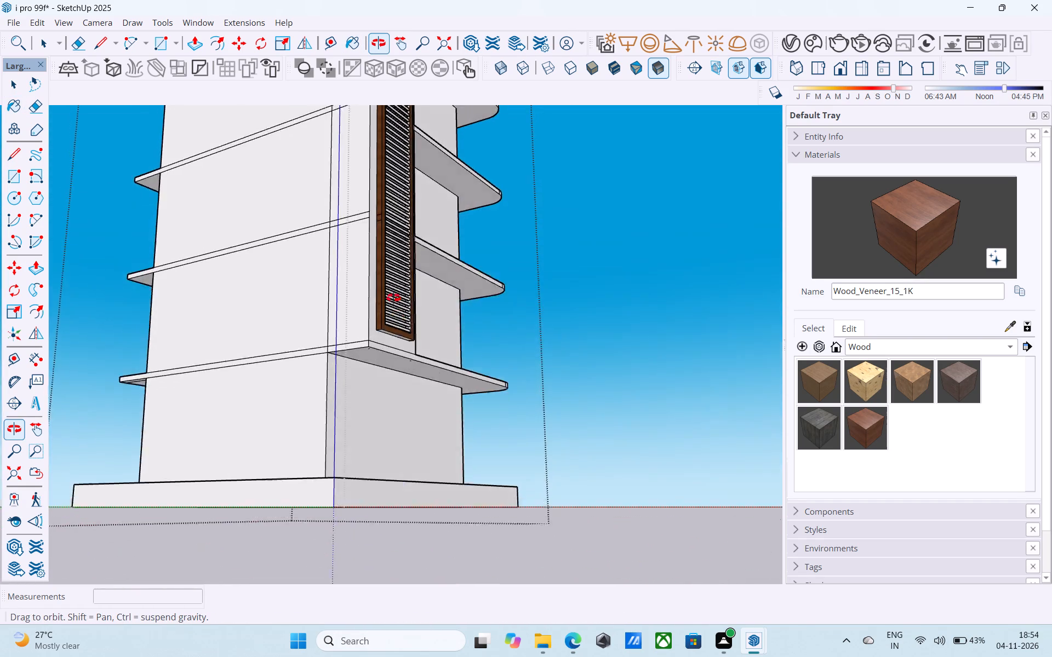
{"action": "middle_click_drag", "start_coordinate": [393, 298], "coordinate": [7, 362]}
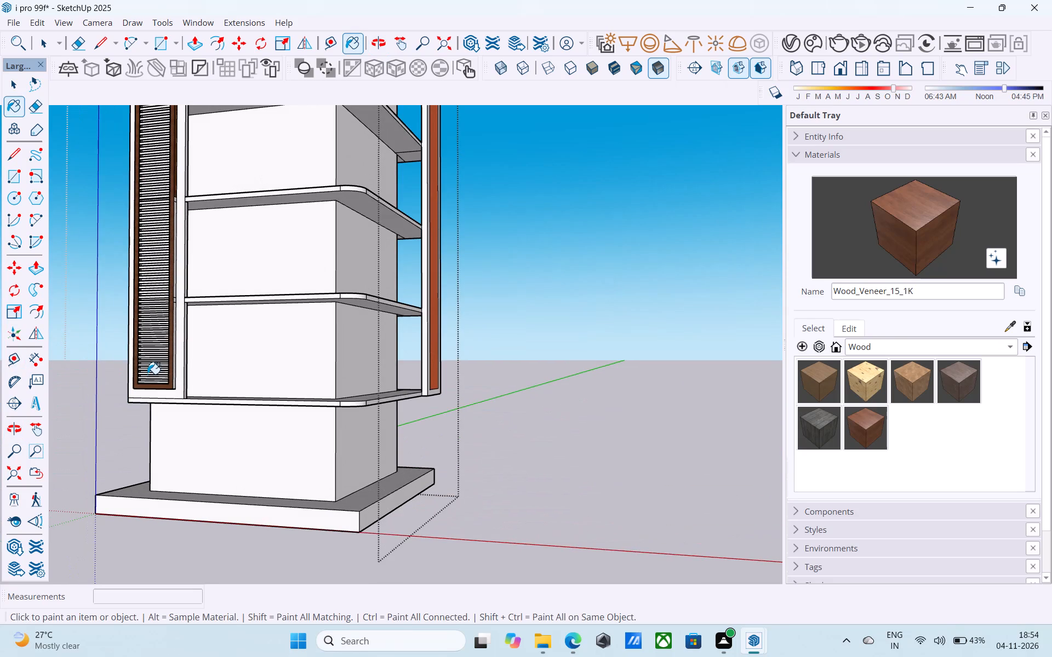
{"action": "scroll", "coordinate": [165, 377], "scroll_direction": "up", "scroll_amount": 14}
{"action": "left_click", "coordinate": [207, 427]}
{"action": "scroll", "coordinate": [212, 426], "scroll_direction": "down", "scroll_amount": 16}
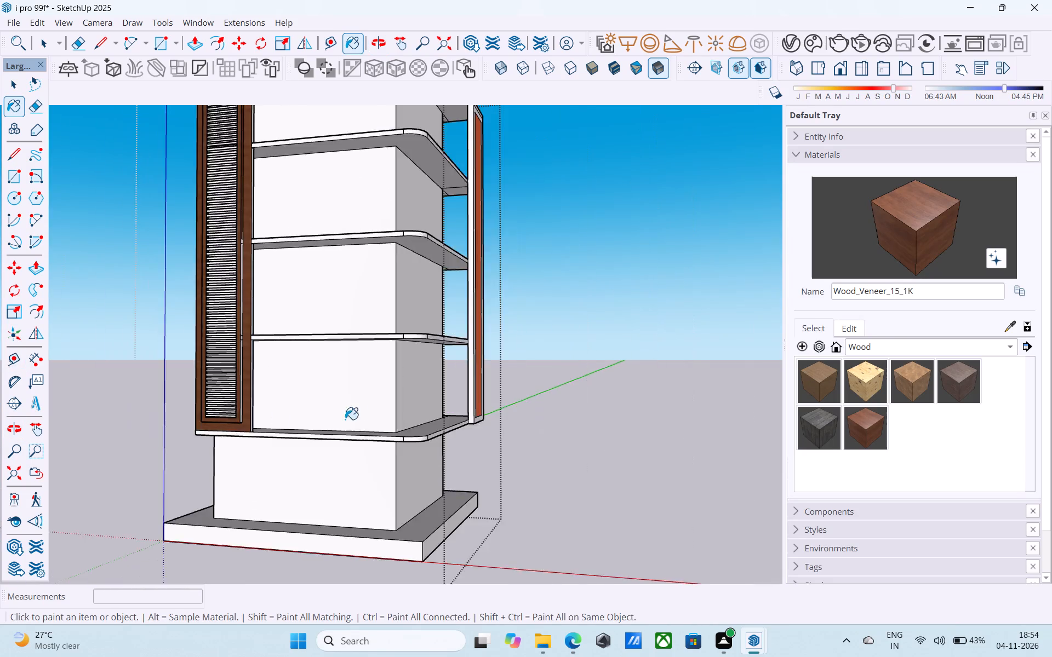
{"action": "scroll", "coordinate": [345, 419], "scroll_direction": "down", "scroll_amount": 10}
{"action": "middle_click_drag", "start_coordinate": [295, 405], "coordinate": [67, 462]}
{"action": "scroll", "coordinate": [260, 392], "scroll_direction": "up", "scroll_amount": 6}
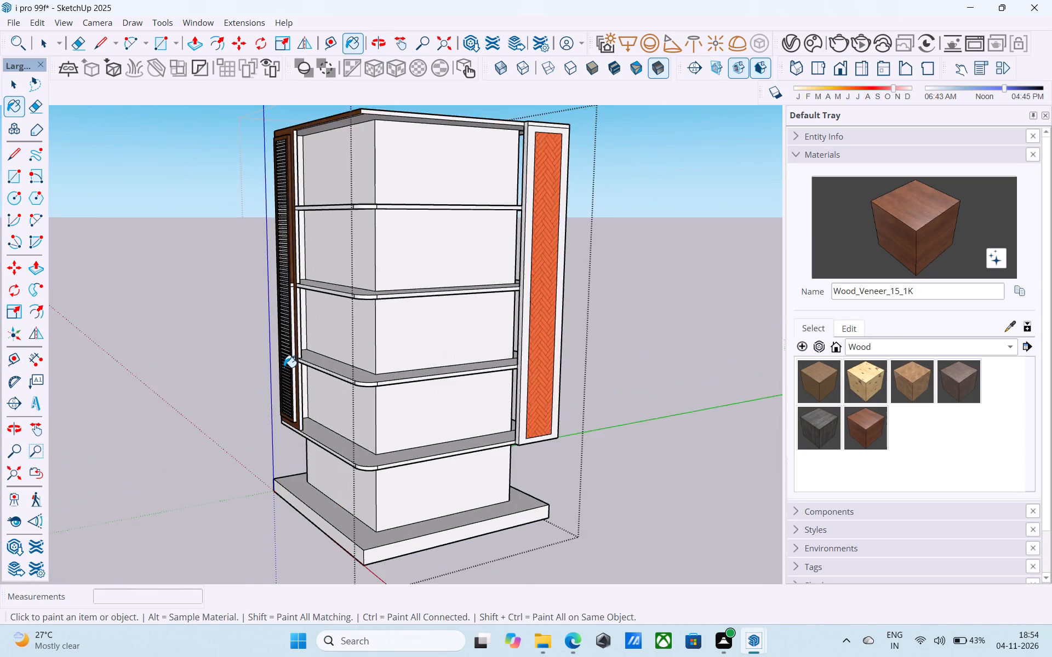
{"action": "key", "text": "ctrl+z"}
Paint the frame's slab-facing side with Wood_Veneer_15_1K at the first floor line below the top bay and along the bay beneath.
{"action": "scroll", "coordinate": [284, 368], "scroll_direction": "up", "scroll_amount": 6}
{"action": "middle_click_drag", "start_coordinate": [285, 368], "coordinate": [494, 396], "text": "shift"}
{"action": "scroll", "coordinate": [539, 257], "scroll_direction": "up", "scroll_amount": 4}
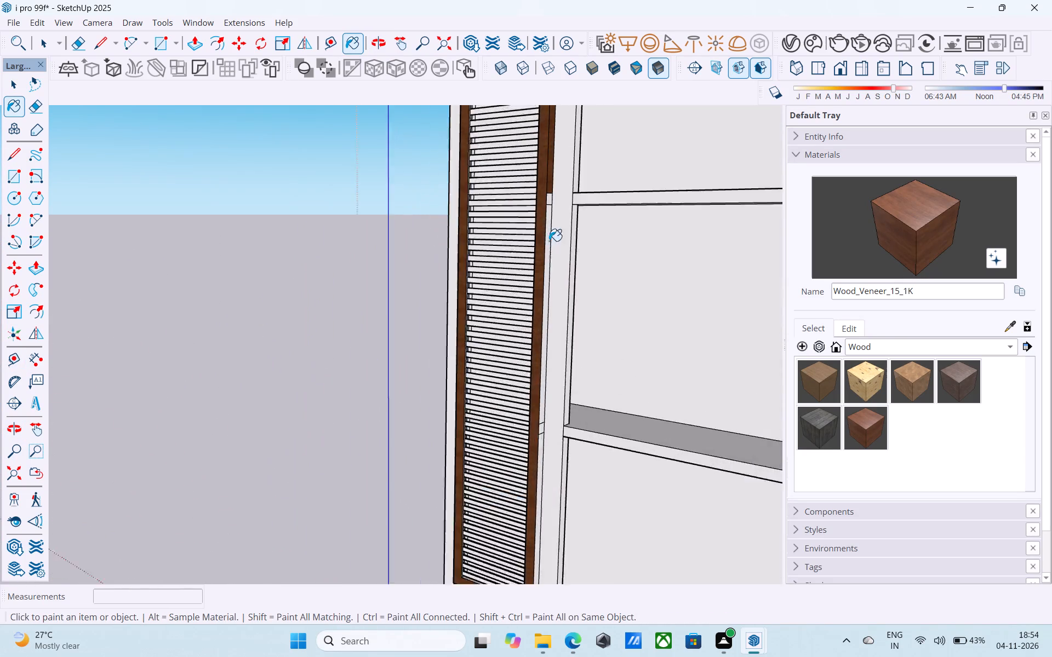
{"action": "scroll", "coordinate": [549, 241], "scroll_direction": "up", "scroll_amount": 6}
{"action": "scroll", "coordinate": [544, 185], "scroll_direction": "up", "scroll_amount": 5}
{"action": "left_click", "coordinate": [545, 171]}
{"action": "left_click", "coordinate": [547, 196]}
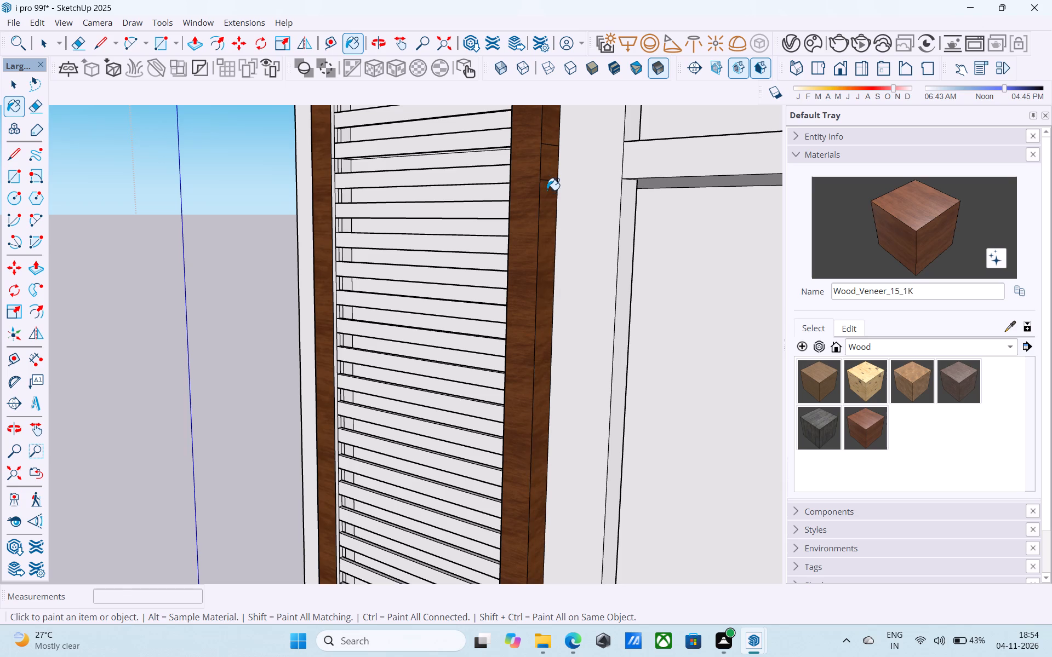
Erase the leftover floor-line edges crossing the lower part of the frame's slab-facing side.
{"action": "middle_click_drag", "start_coordinate": [546, 190], "coordinate": [514, 166]}
{"action": "scroll", "coordinate": [513, 153], "scroll_direction": "down", "scroll_amount": 18}
{"action": "middle_click_drag", "start_coordinate": [506, 321], "coordinate": [491, 318]}
{"action": "scroll", "coordinate": [496, 323], "scroll_direction": "up", "scroll_amount": 5}
{"action": "key", "text": "e"}
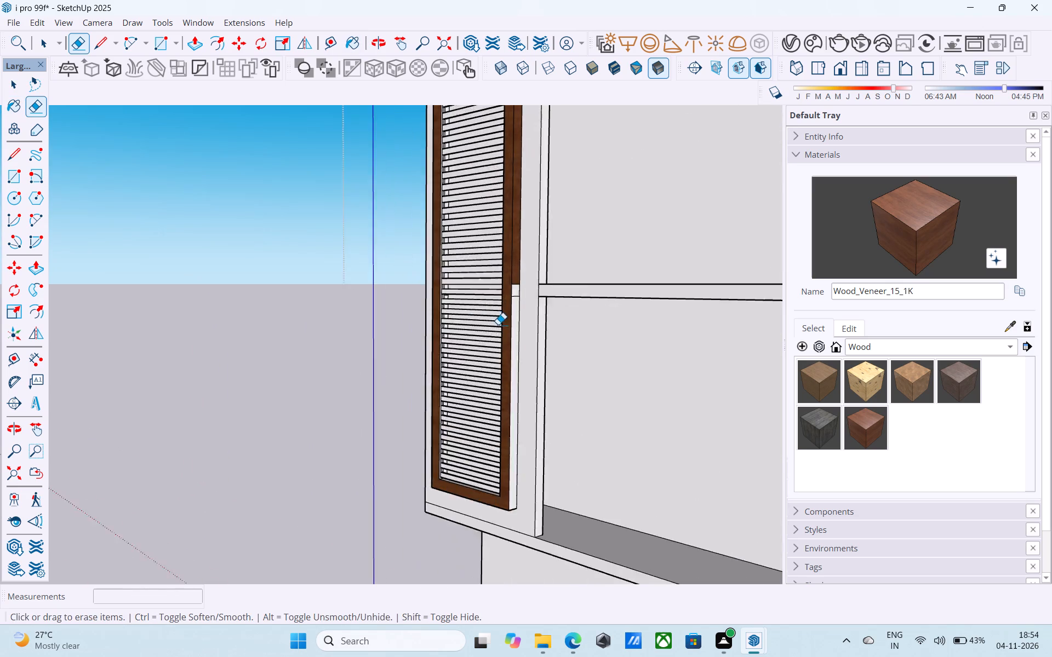
{"action": "scroll", "coordinate": [498, 325], "scroll_direction": "up", "scroll_amount": 6}
{"action": "left_click_drag", "start_coordinate": [522, 273], "coordinate": [522, 281]}
{"action": "left_click", "coordinate": [522, 256]}
{"action": "scroll", "coordinate": [523, 269], "scroll_direction": "down", "scroll_amount": 6}
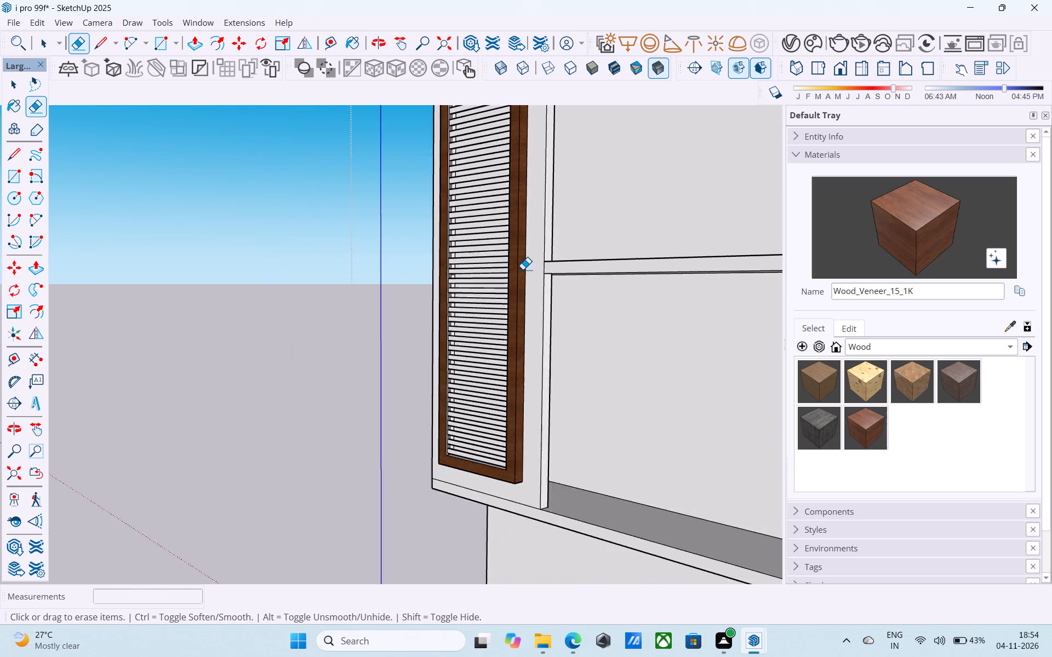
Paint the underside of the frame's lower end with Wood_Veneer_15_1K.
{"action": "scroll", "coordinate": [523, 269], "scroll_direction": "down", "scroll_amount": 11}
{"action": "middle_click_drag", "start_coordinate": [511, 368], "coordinate": [500, 262]}
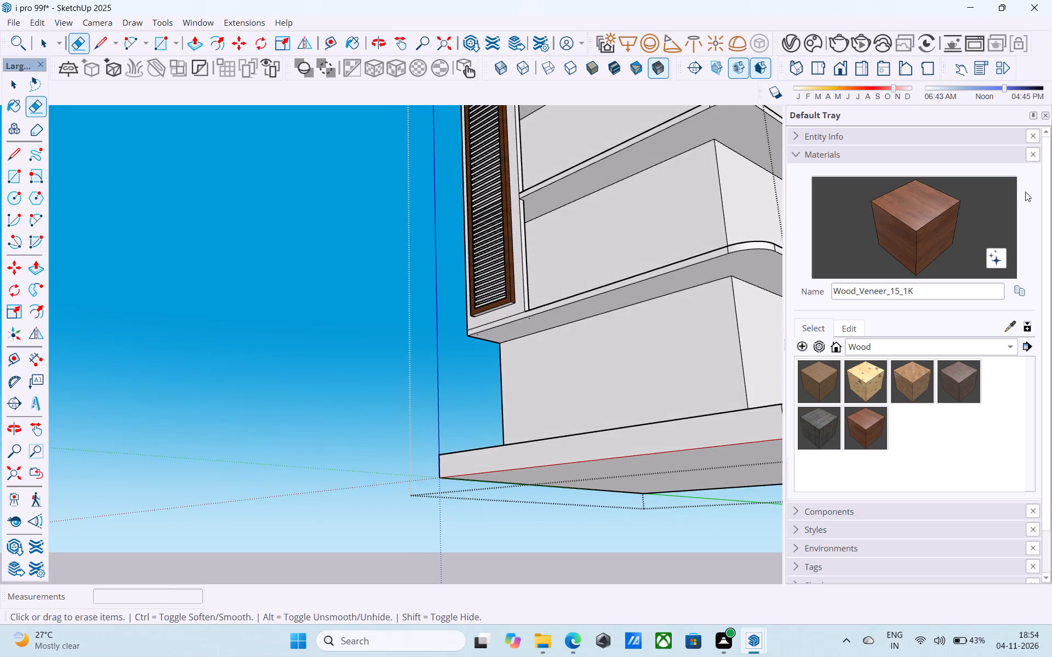
{"action": "left_click", "coordinate": [940, 211]}
{"action": "scroll", "coordinate": [498, 327], "scroll_direction": "up", "scroll_amount": 14}
{"action": "scroll", "coordinate": [508, 271], "scroll_direction": "down", "scroll_amount": 1}
{"action": "scroll", "coordinate": [508, 284], "scroll_direction": "up", "scroll_amount": 4}
{"action": "left_click", "coordinate": [508, 268]}
{"action": "left_click", "coordinate": [505, 278]}
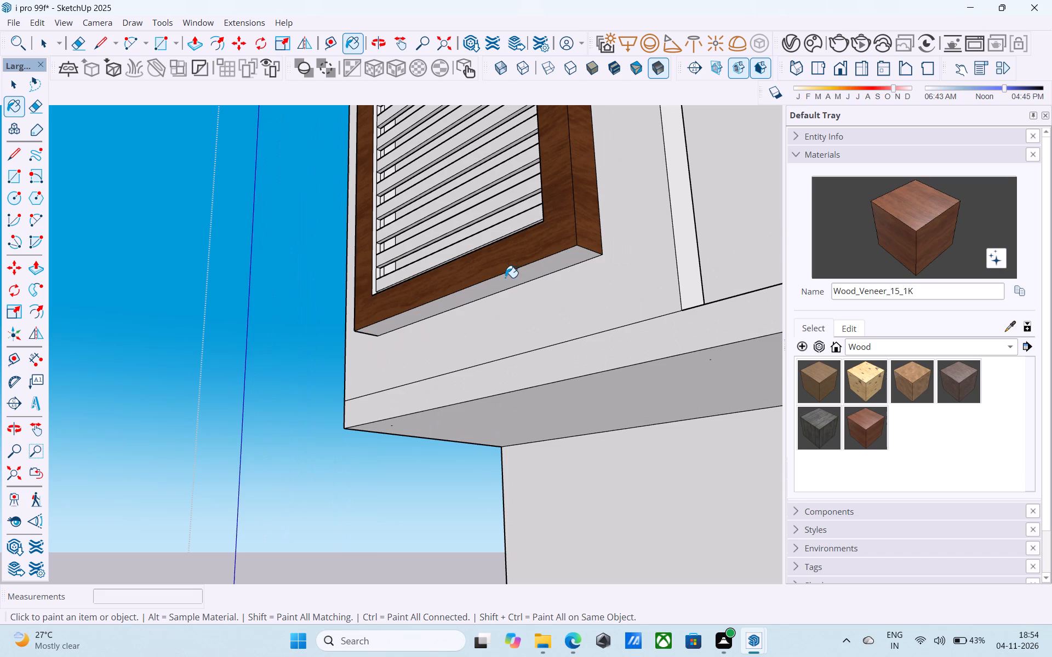
Paint the front faces of the four lowest slats in the side panel with the same veneer.
{"action": "scroll", "coordinate": [507, 276], "scroll_direction": "down", "scroll_amount": 5}
{"action": "middle_click_drag", "start_coordinate": [507, 276], "coordinate": [582, 336], "text": "shift"}
{"action": "middle_click_drag", "start_coordinate": [454, 244], "coordinate": [470, 310]}
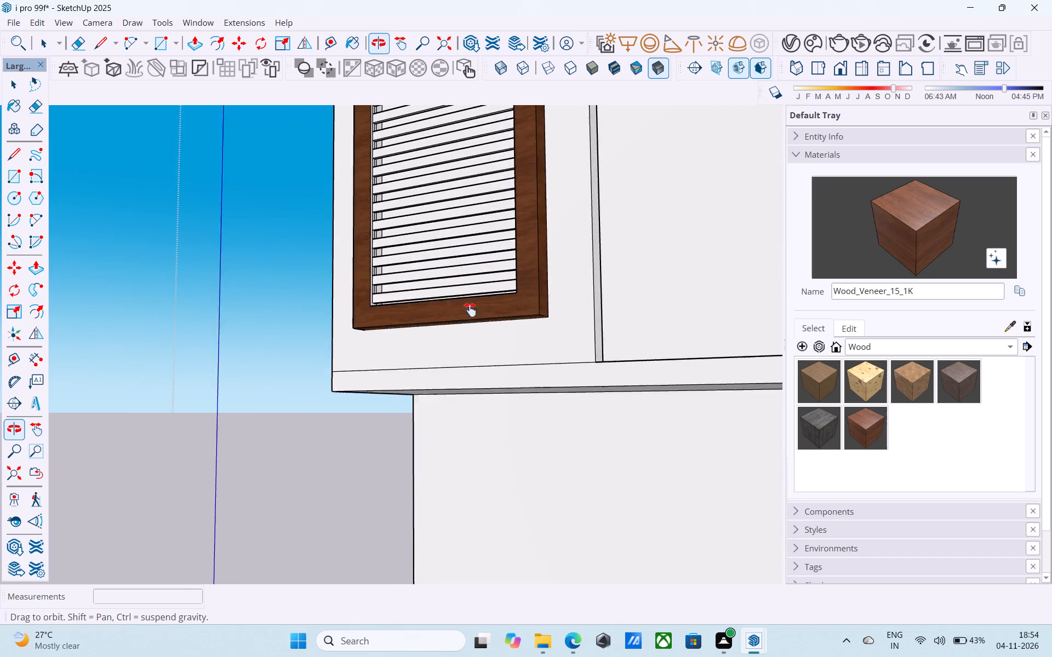
{"action": "middle_click_drag", "start_coordinate": [470, 310], "coordinate": [474, 386]}
{"action": "scroll", "coordinate": [473, 386], "scroll_direction": "up", "scroll_amount": 9}
{"action": "left_click", "coordinate": [453, 357]}
{"action": "left_click", "coordinate": [413, 301]}
{"action": "scroll", "coordinate": [410, 297], "scroll_direction": "down", "scroll_amount": 3}
{"action": "middle_click_drag", "start_coordinate": [407, 308], "coordinate": [381, 427], "text": "shift"}
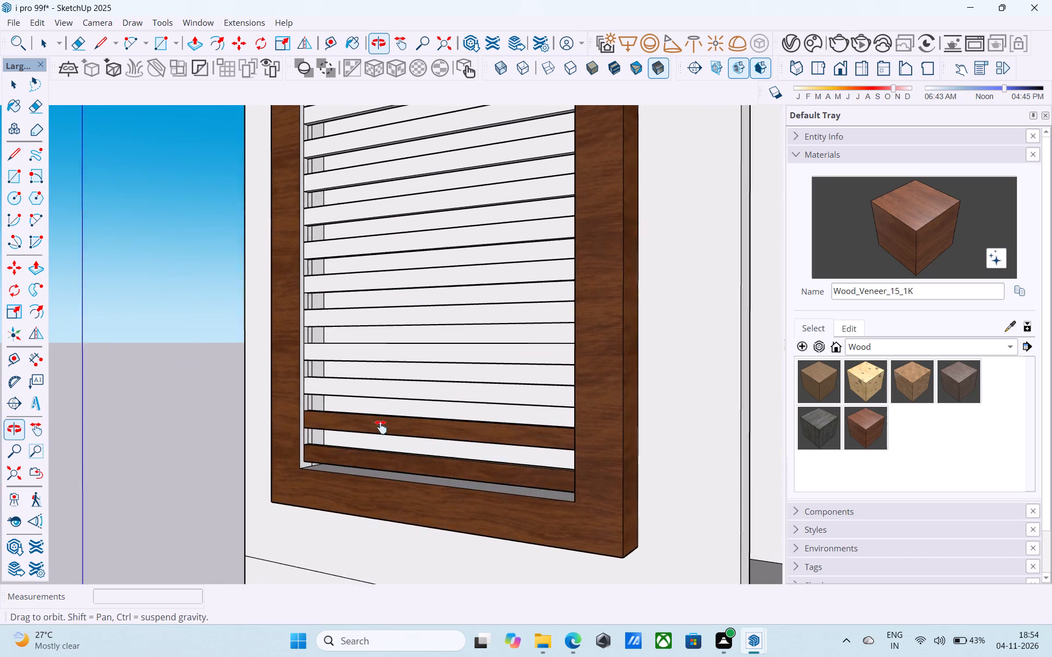
{"action": "middle_click_drag", "start_coordinate": [381, 427], "coordinate": [302, 453], "text": "shift"}
{"action": "left_click", "coordinate": [357, 383]}
{"action": "left_click", "coordinate": [358, 356]}
Paint the next several slat fronts above the four lowest ones with Wood_Veneer_15_1K.
{"action": "scroll", "coordinate": [360, 349], "scroll_direction": "down", "scroll_amount": 1}
{"action": "middle_click_drag", "start_coordinate": [360, 349], "coordinate": [345, 465], "text": "shift"}
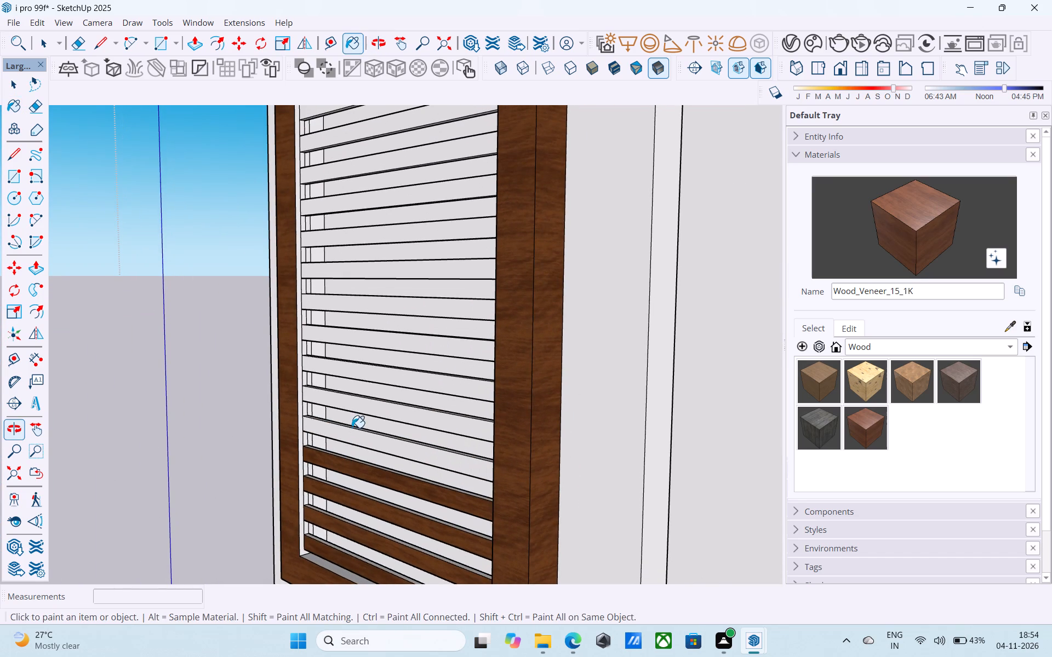
{"action": "left_click", "coordinate": [352, 428]}
{"action": "left_click", "coordinate": [348, 407]}
{"action": "left_click", "coordinate": [342, 436]}
{"action": "middle_click_drag", "start_coordinate": [346, 411], "coordinate": [321, 469], "text": "shift"}
{"action": "left_click", "coordinate": [347, 433]}
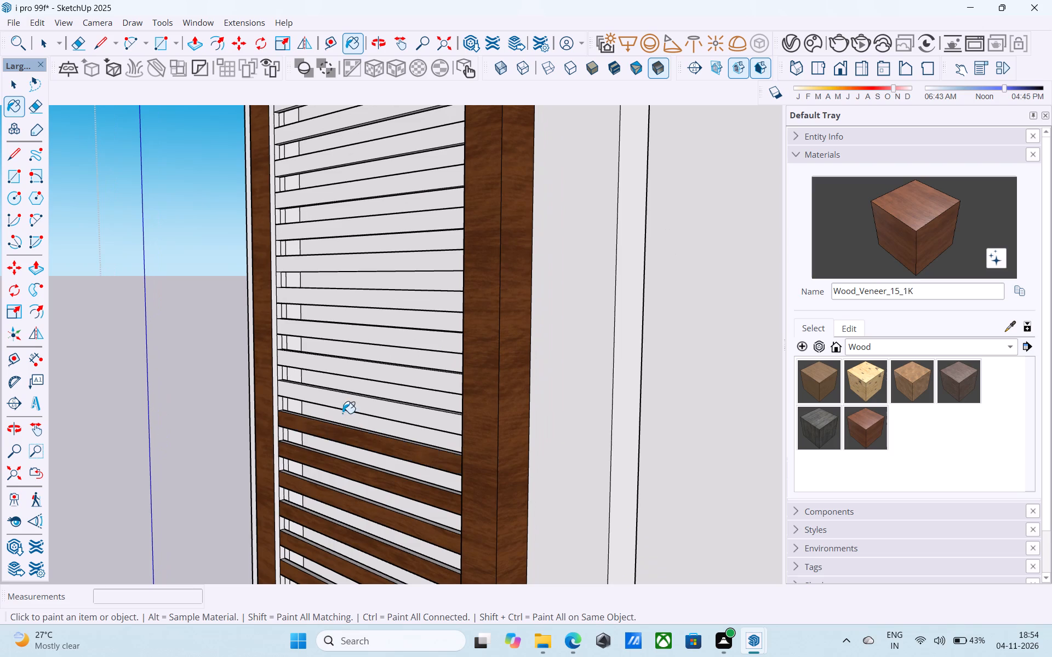
{"action": "left_click", "coordinate": [342, 400]}
{"action": "left_click", "coordinate": [349, 373]}
{"action": "left_click", "coordinate": [365, 341]}
Continue the veneer up the next slat fronts in the lowest bay, undoing the fill that lands on the panel backing.
{"action": "middle_click_drag", "start_coordinate": [365, 341], "coordinate": [353, 458], "text": "shift"}
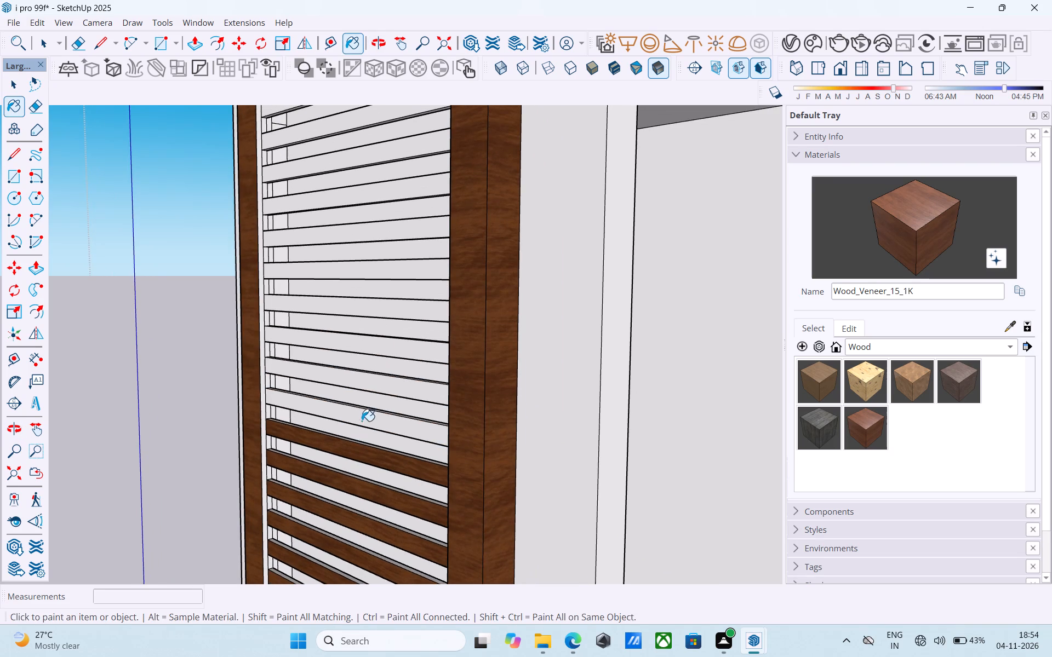
{"action": "left_click", "coordinate": [362, 421]}
{"action": "left_click", "coordinate": [362, 396]}
{"action": "key", "text": "ctrl+z"}
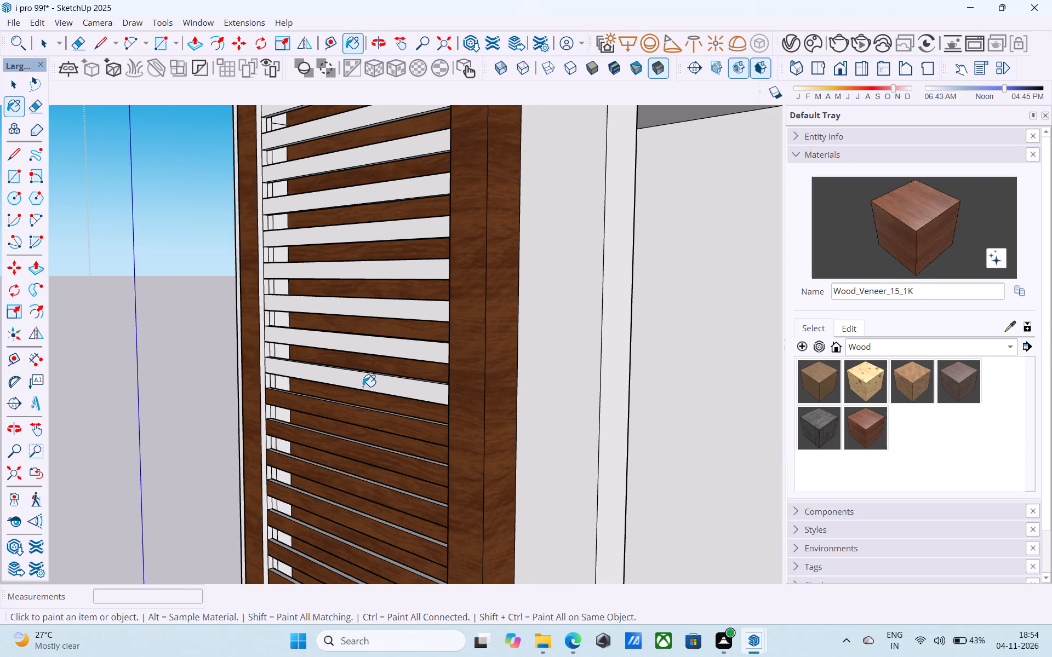
{"action": "left_click", "coordinate": [363, 386]}
{"action": "left_click", "coordinate": [367, 345]}
{"action": "left_click", "coordinate": [367, 318]}
{"action": "left_click", "coordinate": [368, 270]}
{"action": "left_click", "coordinate": [367, 319]}
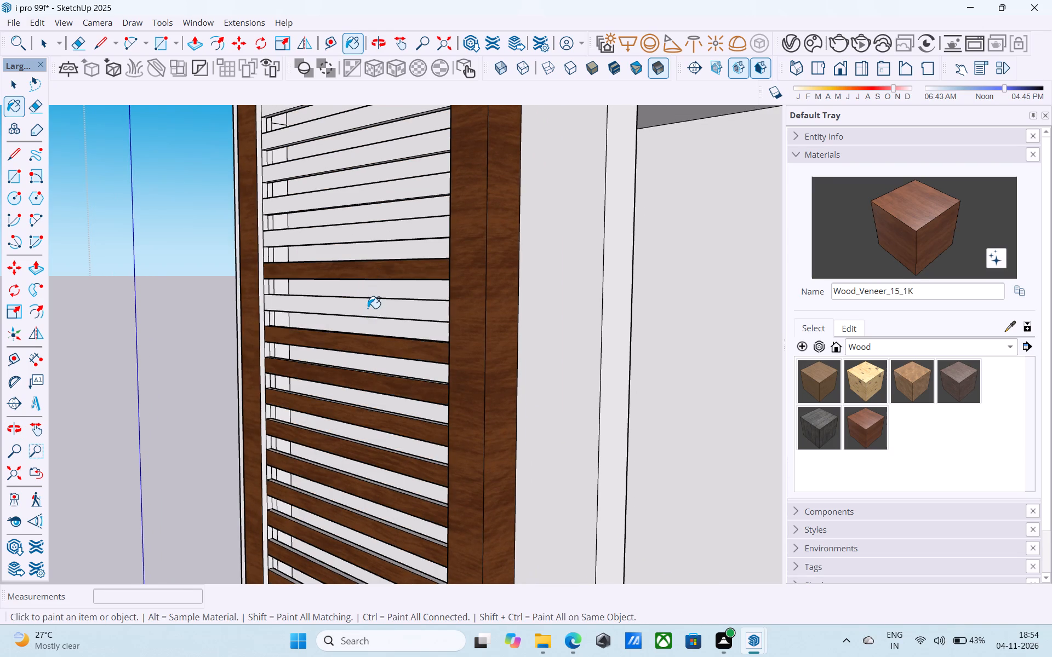
{"action": "left_click", "coordinate": [369, 306]}
Paint the next four slat fronts with the same veneer, up towards the first floor slab above the panel's lower end.
{"action": "scroll", "coordinate": [370, 302], "scroll_direction": "down", "scroll_amount": 6}
{"action": "middle_click_drag", "start_coordinate": [370, 302], "coordinate": [444, 501]}
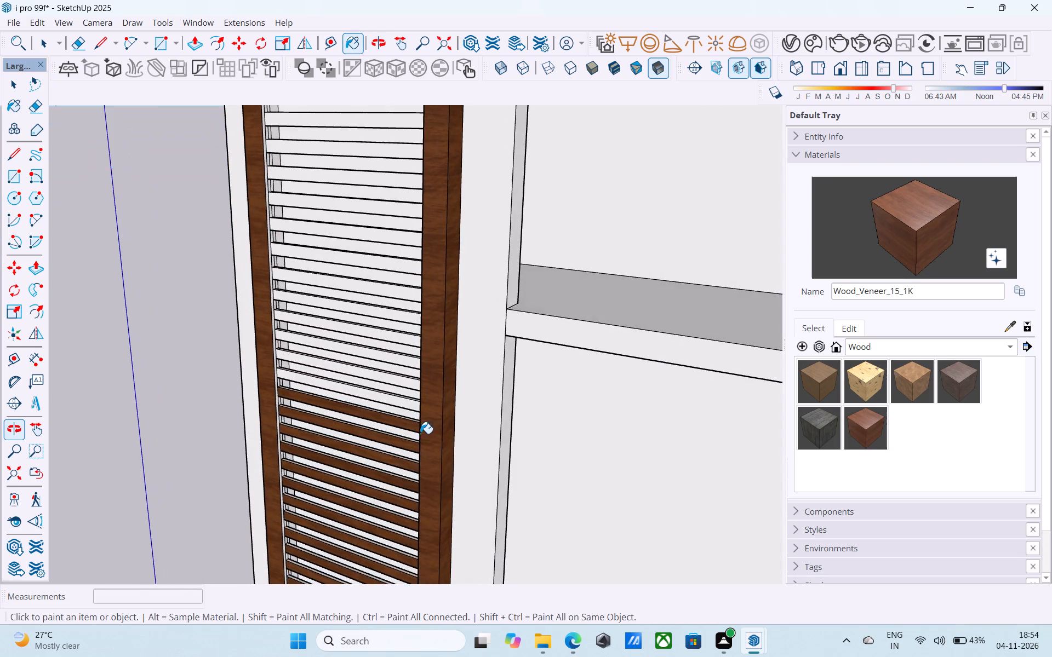
{"action": "scroll", "coordinate": [412, 417], "scroll_direction": "up", "scroll_amount": 5}
{"action": "left_click", "coordinate": [401, 400]}
{"action": "left_click", "coordinate": [385, 354]}
{"action": "left_click", "coordinate": [375, 316]}
{"action": "left_click", "coordinate": [375, 281]}
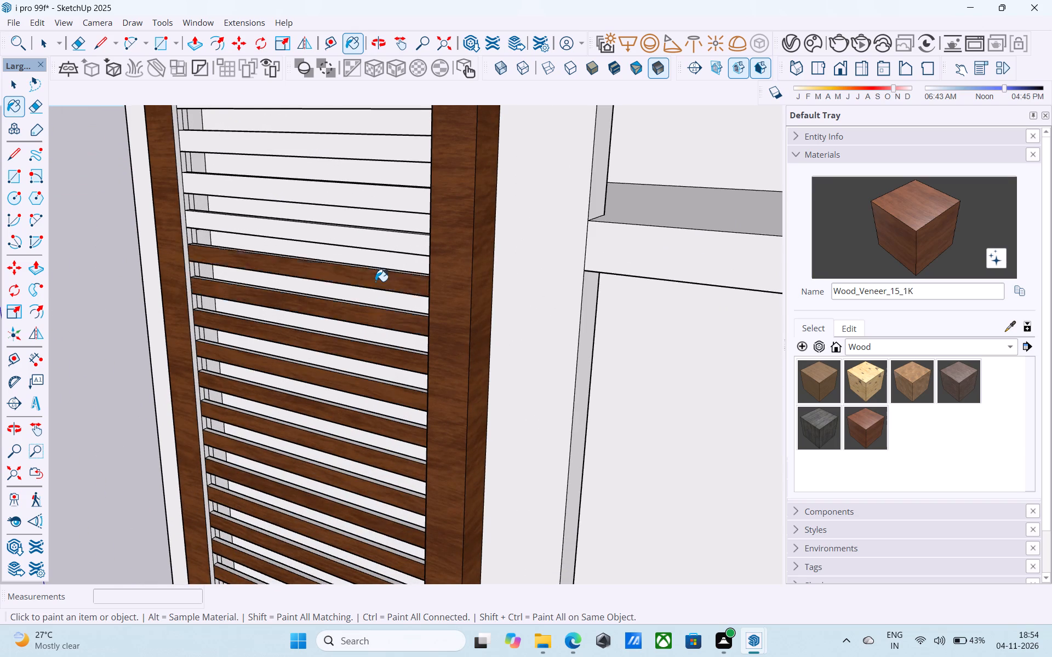
Paint the next seven slat fronts with Wood_Veneer_15_1K, continuing up past that floor slab.
{"action": "scroll", "coordinate": [375, 281], "scroll_direction": "down", "scroll_amount": 2}
{"action": "middle_click_drag", "start_coordinate": [375, 283], "coordinate": [310, 420], "text": "shift"}
{"action": "scroll", "coordinate": [328, 385], "scroll_direction": "up", "scroll_amount": 4}
{"action": "left_click", "coordinate": [328, 397]}
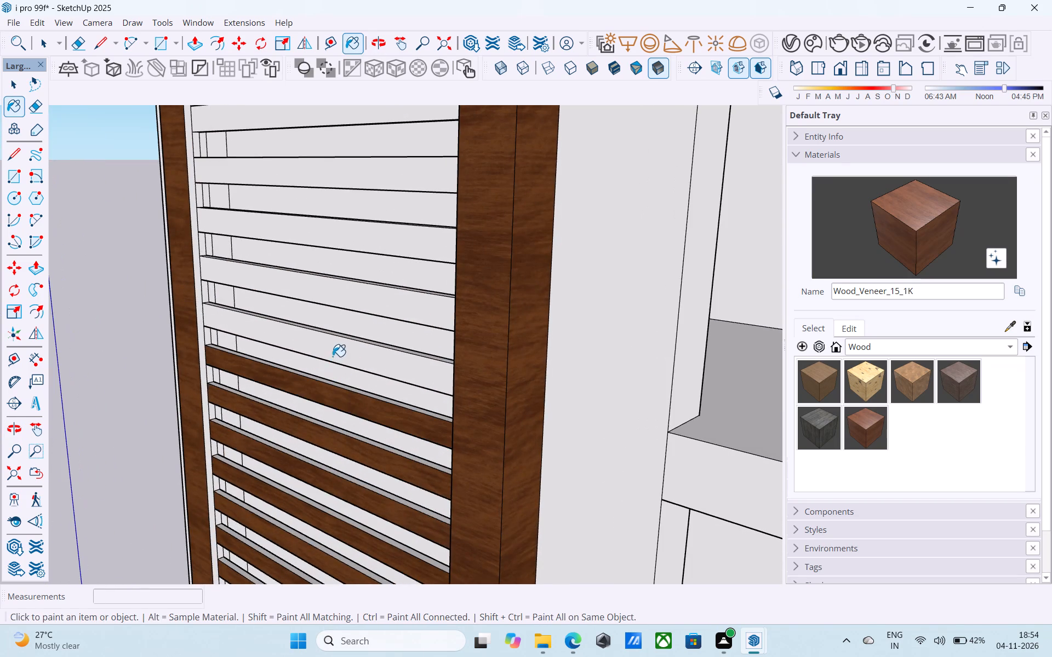
{"action": "left_click", "coordinate": [334, 352]}
{"action": "left_click", "coordinate": [329, 291]}
{"action": "left_click", "coordinate": [336, 249]}
{"action": "scroll", "coordinate": [338, 245], "scroll_direction": "down", "scroll_amount": 4}
{"action": "middle_click_drag", "start_coordinate": [340, 249], "coordinate": [334, 380], "text": "shift"}
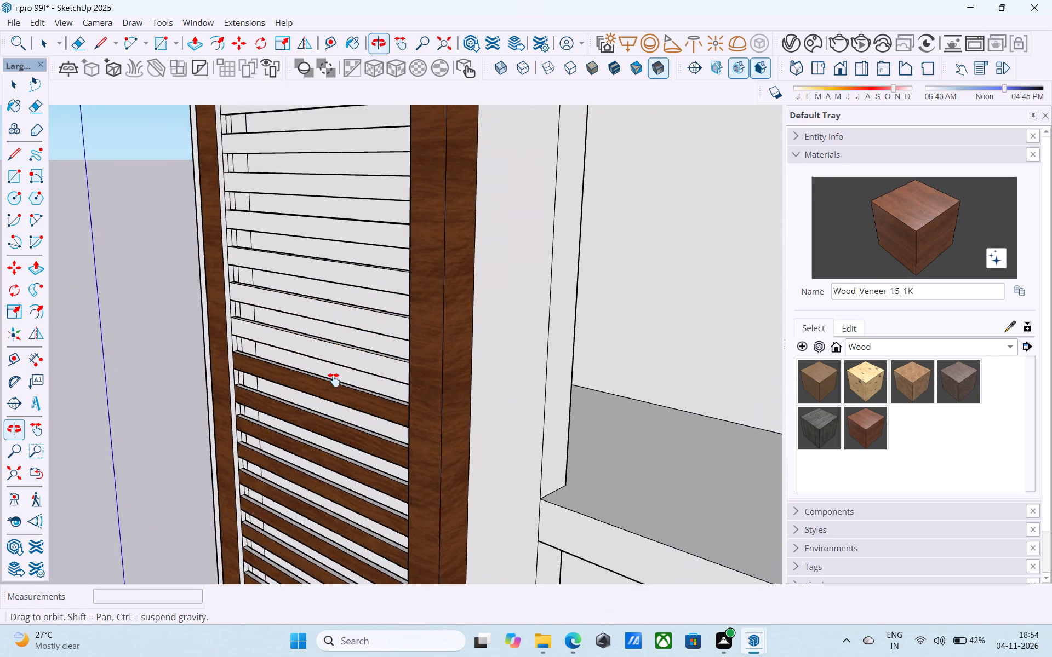
{"action": "middle_click_drag", "start_coordinate": [334, 380], "coordinate": [334, 383], "text": "shift"}
{"action": "left_click", "coordinate": [329, 367]}
{"action": "left_click", "coordinate": [329, 330]}
{"action": "left_click", "coordinate": [337, 296]}
Carry the veneer up the next run of slat fronts in the second bay from the bottom.
{"action": "scroll", "coordinate": [339, 293], "scroll_direction": "down", "scroll_amount": 5}
{"action": "middle_click_drag", "start_coordinate": [339, 293], "coordinate": [346, 407]}
{"action": "left_click", "coordinate": [345, 379]}
{"action": "left_click", "coordinate": [344, 353]}
{"action": "left_click", "coordinate": [344, 337]}
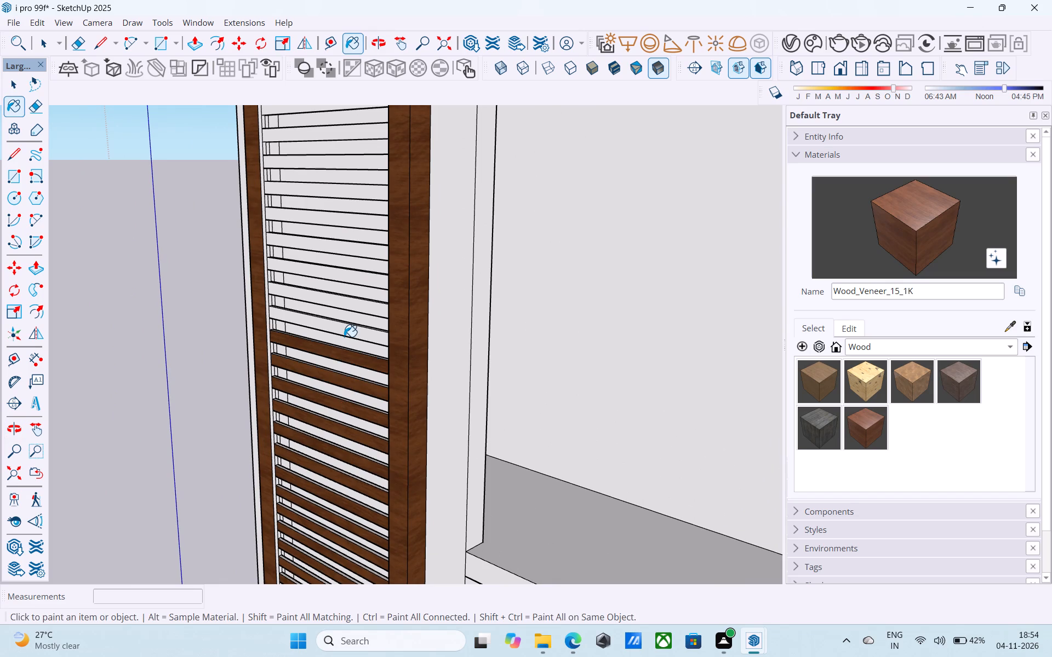
{"action": "left_click", "coordinate": [345, 332]}
{"action": "left_click", "coordinate": [344, 308]}
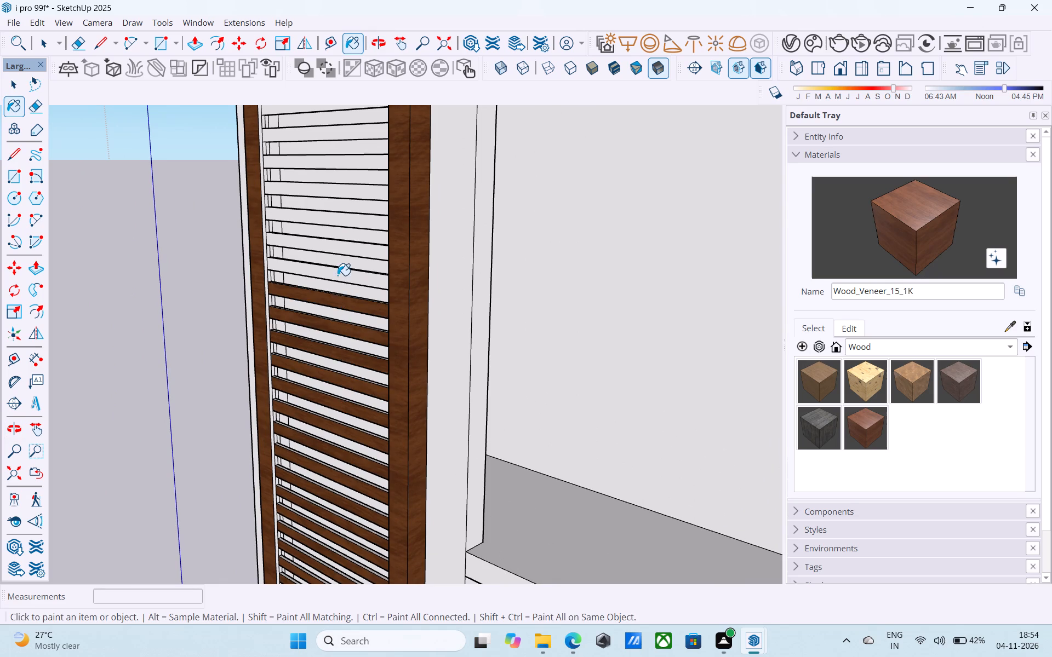
{"action": "left_click", "coordinate": [337, 274]}
{"action": "left_click", "coordinate": [338, 246]}
{"action": "left_click", "coordinate": [342, 222]}
{"action": "left_click", "coordinate": [346, 197]}
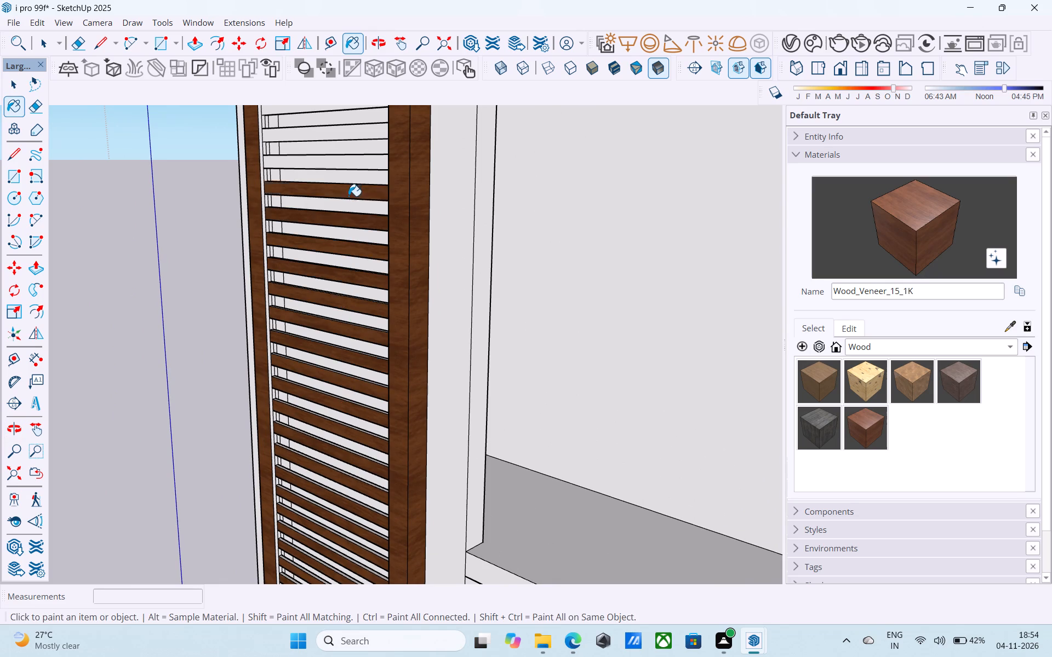
Paint three more slat fronts below the next floor line with the veneer, and undo the stray fill on the backing.
{"action": "scroll", "coordinate": [348, 196], "scroll_direction": "down", "scroll_amount": 3}
{"action": "middle_click_drag", "start_coordinate": [348, 196], "coordinate": [282, 359], "text": "shift"}
{"action": "left_click", "coordinate": [276, 330]}
{"action": "left_click", "coordinate": [271, 310]}
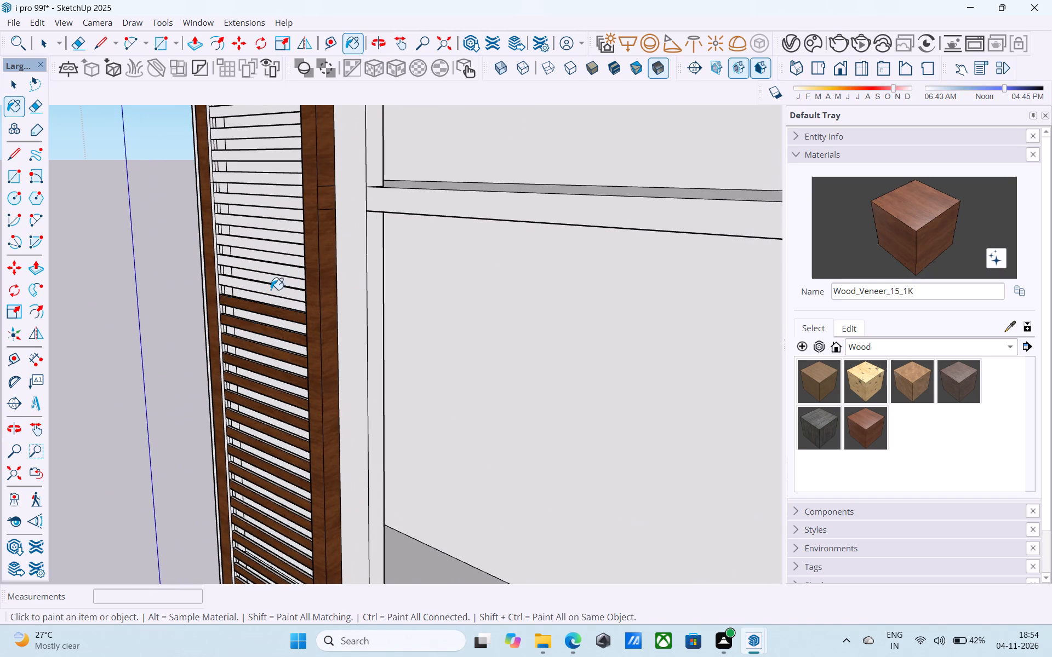
{"action": "left_click", "coordinate": [271, 290]}
{"action": "left_click", "coordinate": [272, 281]}
{"action": "key", "text": "ctrl+z"}
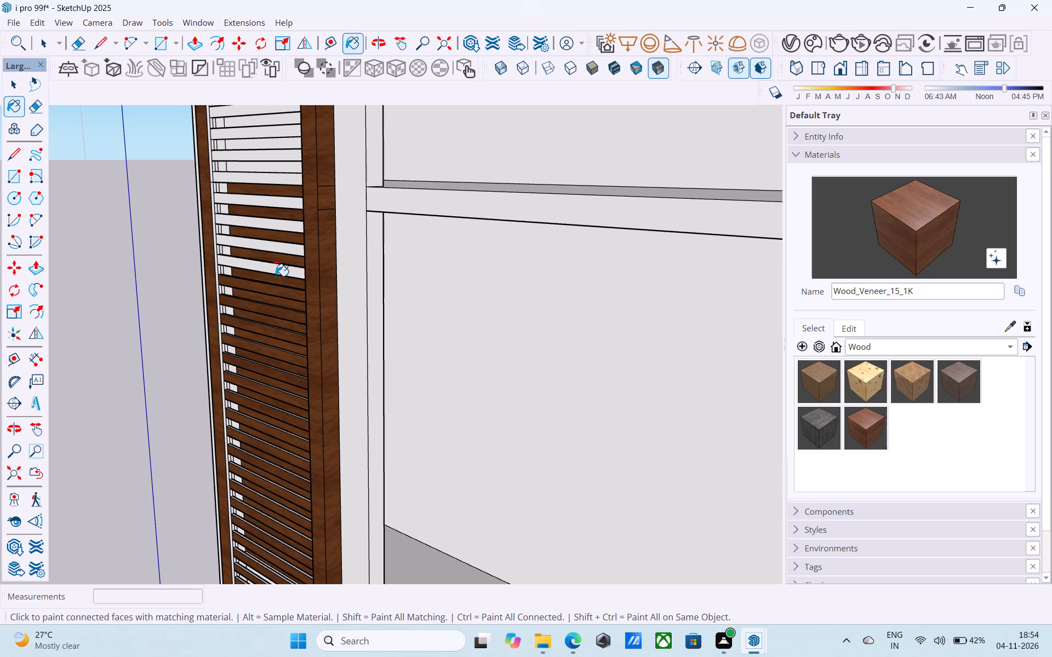
Select the nine uppermost slat fronts of the side panel and paint them together with Wood_Veneer_15_1K.
{"action": "middle_click_drag", "start_coordinate": [276, 276], "coordinate": [833, 331]}
{"action": "scroll", "coordinate": [475, 304], "scroll_direction": "down", "scroll_amount": 12}
{"action": "middle_click_drag", "start_coordinate": [470, 338], "coordinate": [422, 269]}
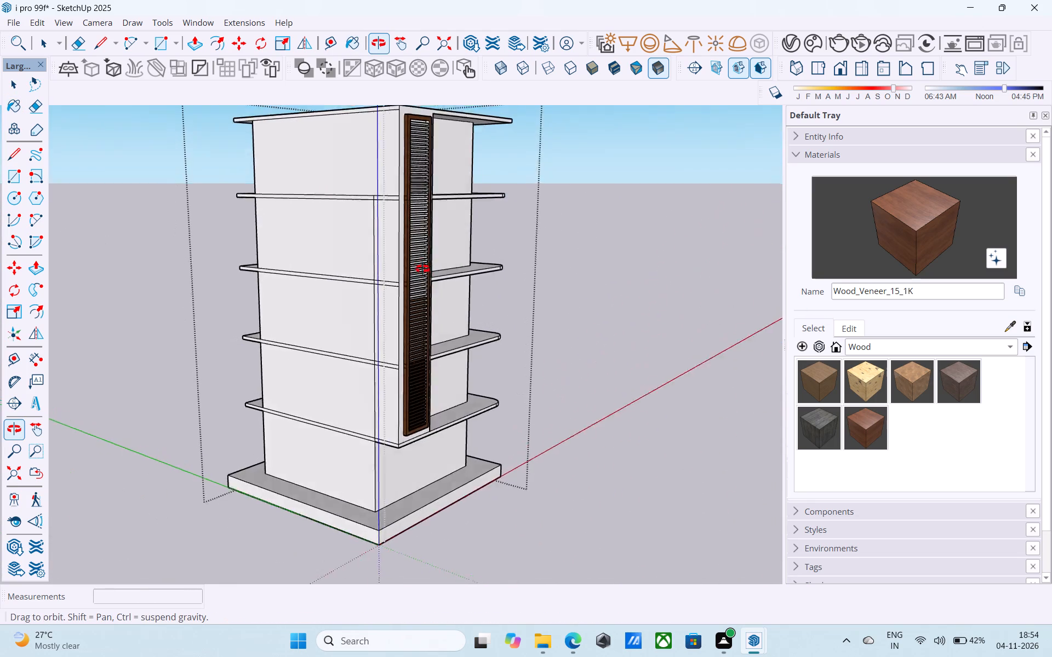
{"action": "middle_click_drag", "start_coordinate": [422, 269], "coordinate": [237, 318]}
{"action": "scroll", "coordinate": [227, 335], "scroll_direction": "down", "scroll_amount": 6}
{"action": "scroll", "coordinate": [250, 221], "scroll_direction": "up", "scroll_amount": 12}
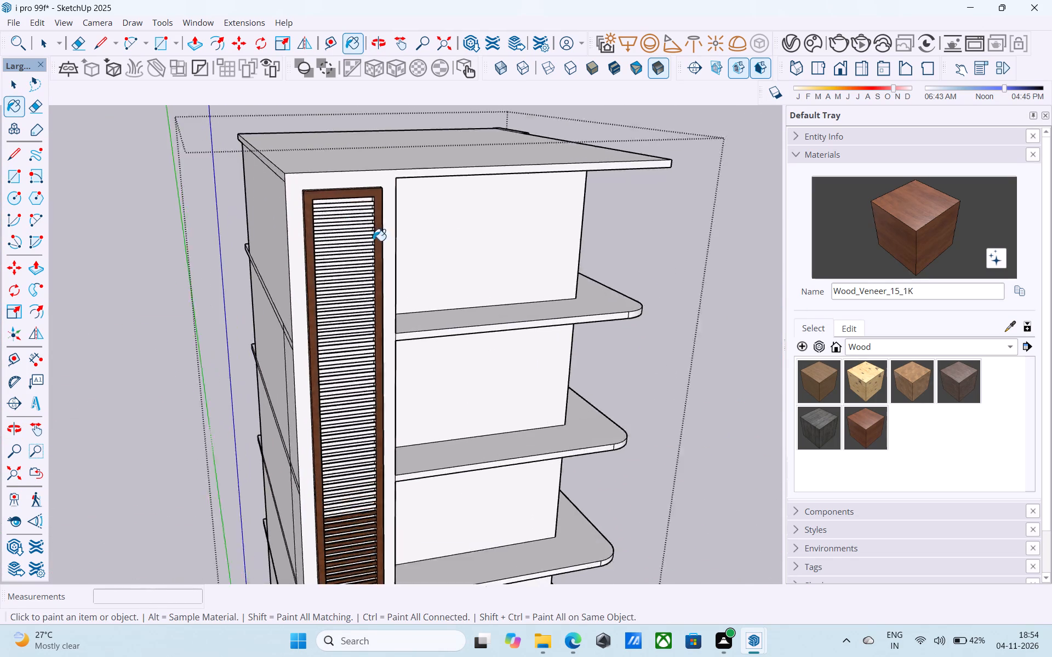
{"action": "scroll", "coordinate": [373, 241], "scroll_direction": "up", "scroll_amount": 12}
{"action": "middle_click_drag", "start_coordinate": [305, 185], "coordinate": [215, 191]}
{"action": "scroll", "coordinate": [227, 189], "scroll_direction": "down", "scroll_amount": 6}
{"action": "key", "text": "space"}
{"action": "scroll", "coordinate": [233, 177], "scroll_direction": "up", "scroll_amount": 8}
{"action": "left_click", "coordinate": [230, 167]}
{"action": "left_click", "coordinate": [221, 199], "text": "shift"}
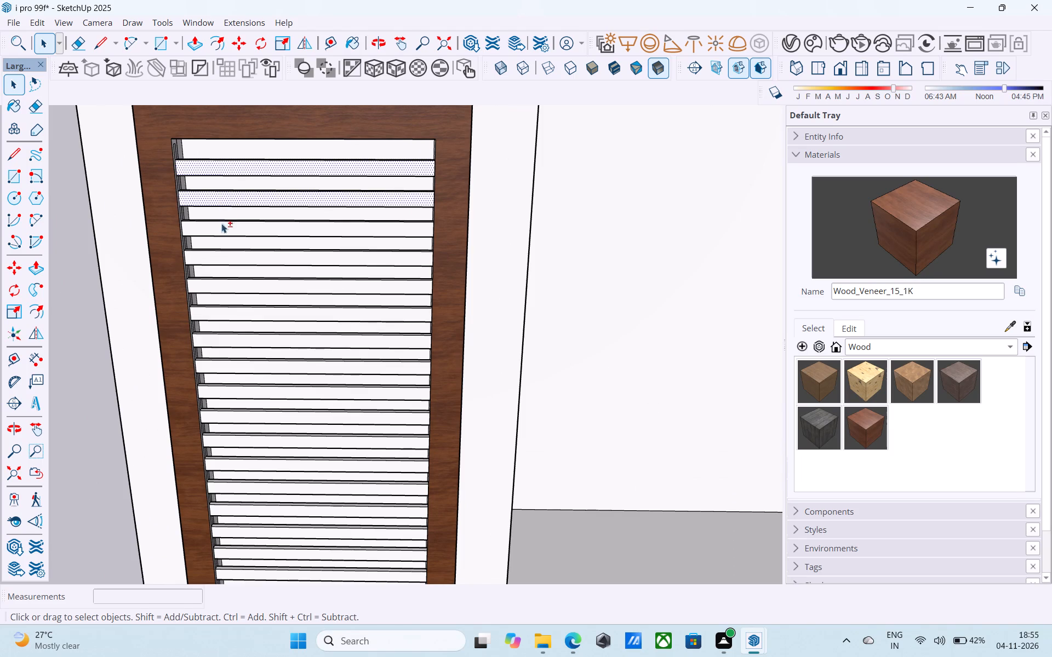
{"action": "left_click", "coordinate": [222, 229], "text": "shift"}
{"action": "middle_click_drag", "start_coordinate": [227, 263], "coordinate": [202, 184], "text": "shift"}
{"action": "left_click", "coordinate": [197, 181], "text": "shift"}
{"action": "left_click", "coordinate": [186, 214], "text": "shift"}
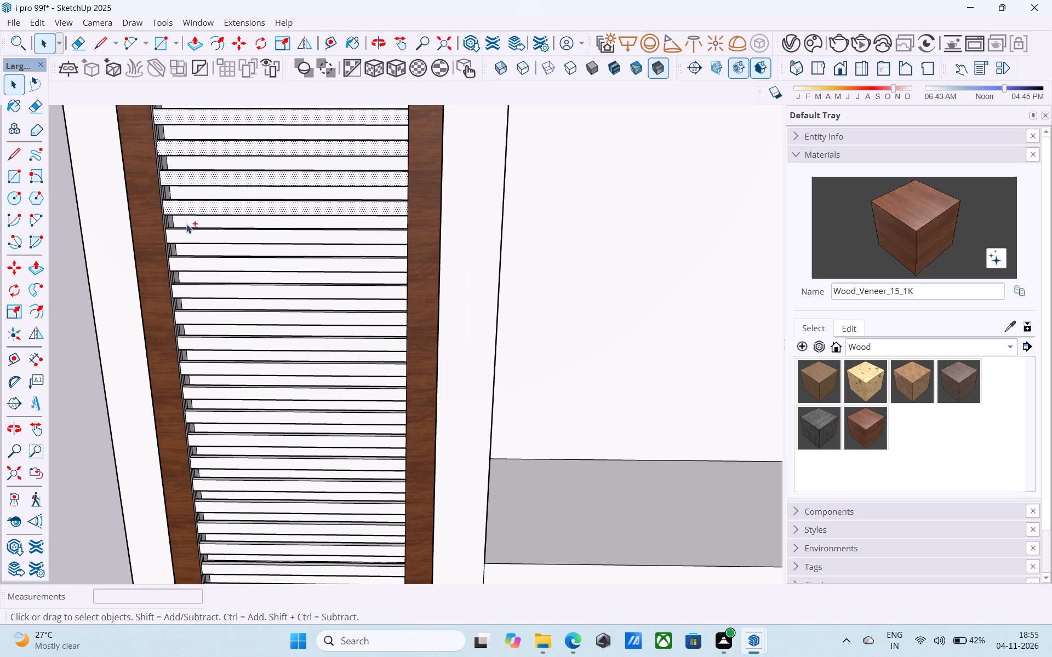
{"action": "left_click", "coordinate": [186, 232], "text": "shift"}
{"action": "left_click", "coordinate": [188, 261], "text": "shift"}
{"action": "left_click", "coordinate": [191, 291], "text": "shift"}
{"action": "left_click", "coordinate": [198, 316], "text": "shift"}
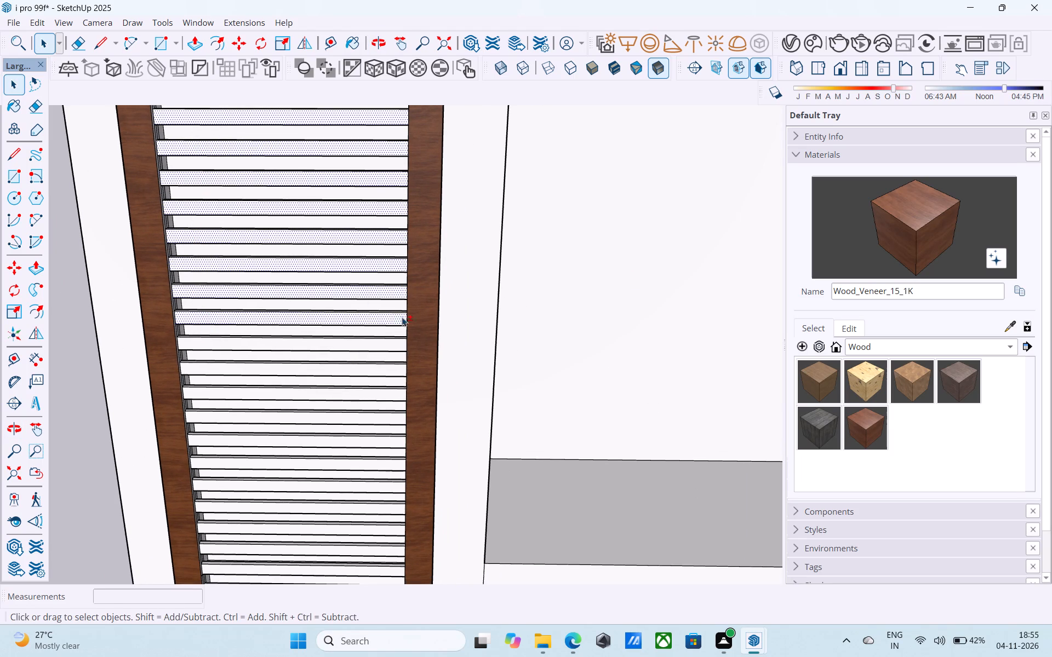
{"action": "left_click", "coordinate": [947, 226]}
{"action": "left_click", "coordinate": [238, 210]}
Select the next nine slat fronts down the panel and paint them together with Wood_Veneer_15_1K.
{"action": "key", "text": "space"}
{"action": "scroll", "coordinate": [238, 209], "scroll_direction": "down", "scroll_amount": 6}
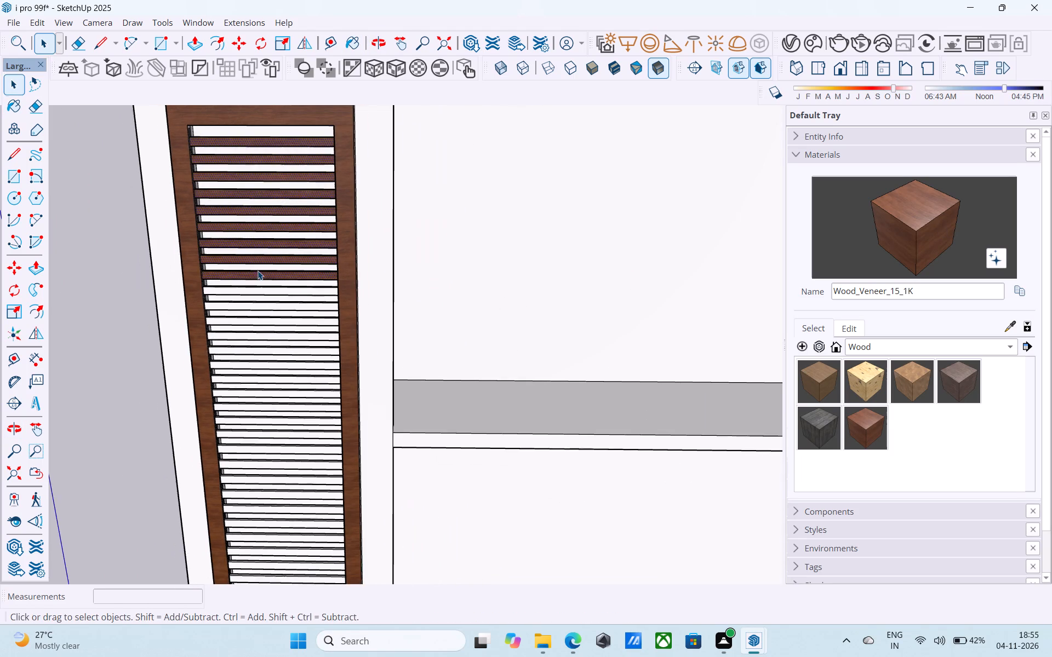
{"action": "middle_click_drag", "start_coordinate": [272, 314], "coordinate": [224, 217]}
{"action": "scroll", "coordinate": [207, 204], "scroll_direction": "up", "scroll_amount": 9}
{"action": "left_click", "coordinate": [165, 172]}
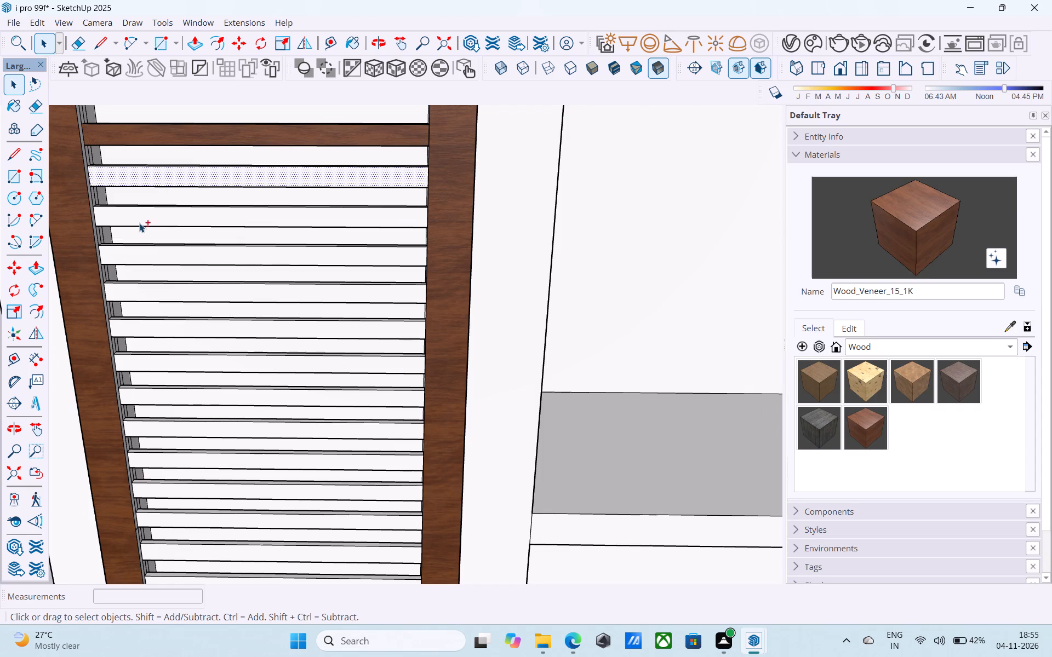
{"action": "left_click", "coordinate": [140, 217], "text": "shift"}
{"action": "left_click", "coordinate": [133, 249], "text": "shift"}
{"action": "left_click", "coordinate": [138, 291], "text": "shift"}
{"action": "middle_click_drag", "start_coordinate": [136, 299], "coordinate": [122, 228], "text": "shift"}
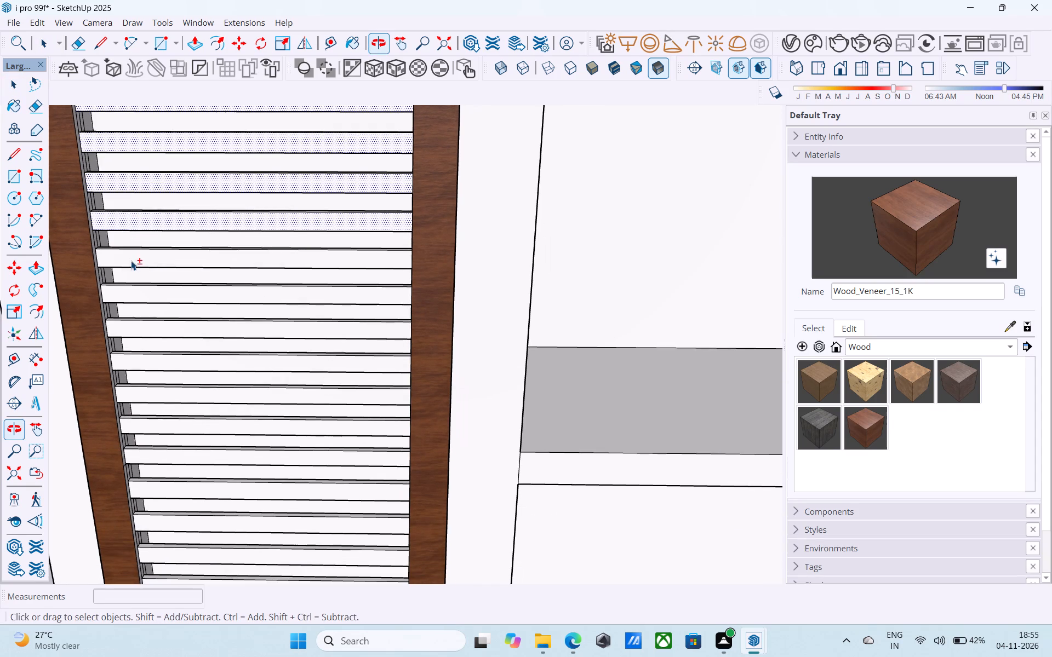
{"action": "left_click", "coordinate": [131, 262], "text": "shift"}
{"action": "left_click", "coordinate": [138, 296], "text": "shift"}
{"action": "left_click", "coordinate": [145, 327], "text": "shift"}
{"action": "left_click", "coordinate": [157, 360], "text": "shift"}
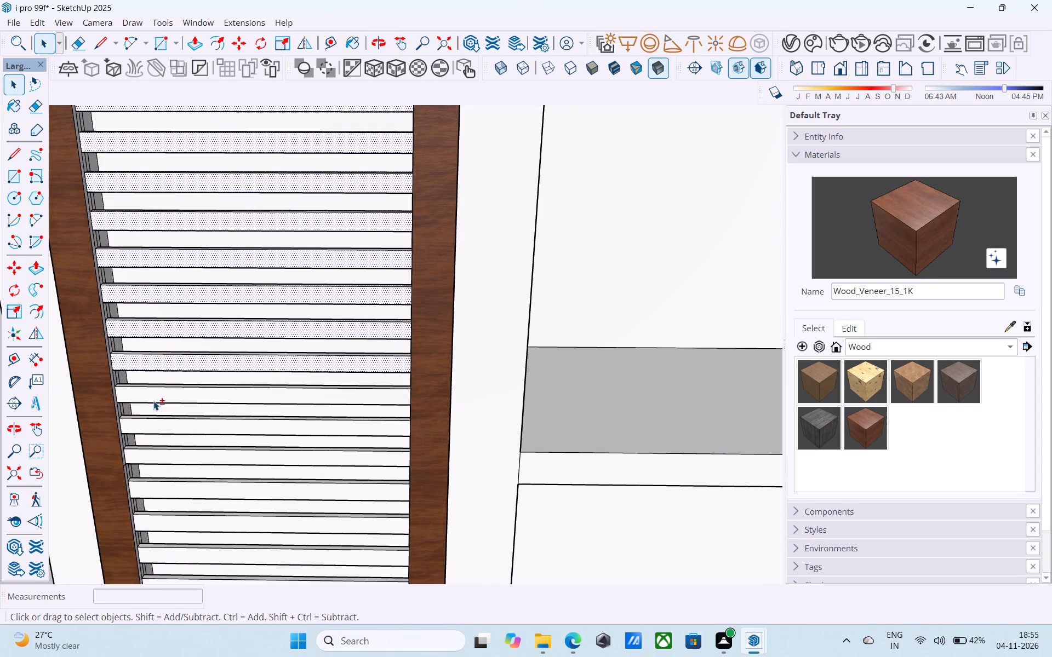
{"action": "left_click", "coordinate": [153, 401], "text": "shift"}
{"action": "left_click", "coordinate": [895, 223]}
{"action": "left_click", "coordinate": [129, 217]}
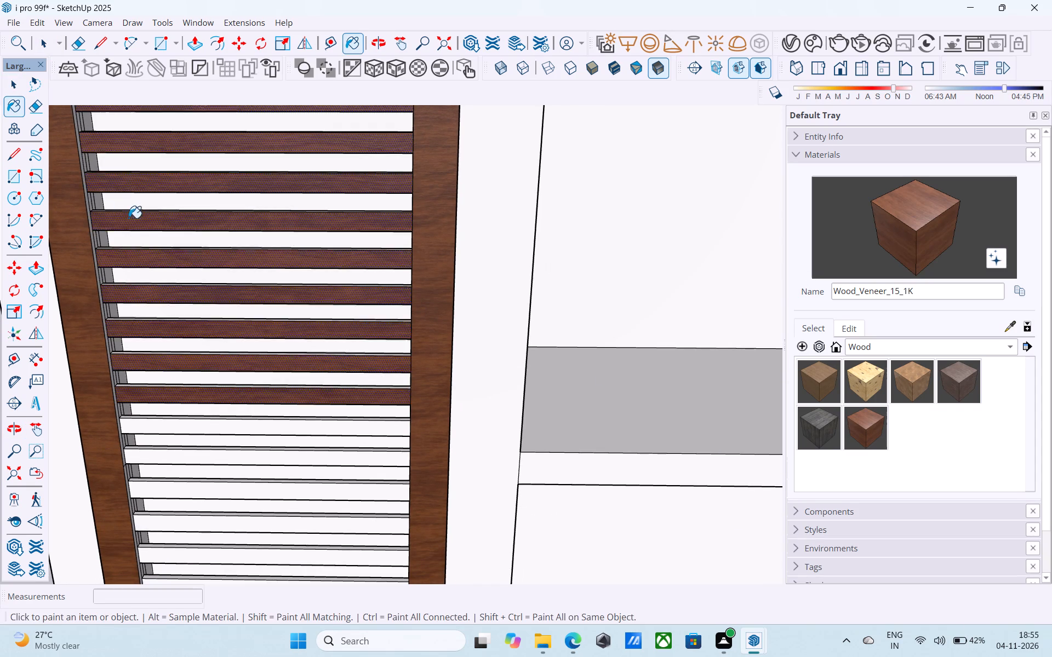
Select the next nineteen unpainted slat fronts down the side panel and paint them together with Wood_Veneer_15_1K.
{"action": "scroll", "coordinate": [94, 182], "scroll_direction": "down", "scroll_amount": 16}
{"action": "scroll", "coordinate": [110, 122], "scroll_direction": "up", "scroll_amount": 1}
{"action": "scroll", "coordinate": [110, 122], "scroll_direction": "down", "scroll_amount": 2}
{"action": "scroll", "coordinate": [144, 270], "scroll_direction": "up", "scroll_amount": 2}
{"action": "scroll", "coordinate": [144, 270], "scroll_direction": "down", "scroll_amount": 1}
{"action": "scroll", "coordinate": [144, 270], "scroll_direction": "up", "scroll_amount": 4}
{"action": "key", "text": "space"}
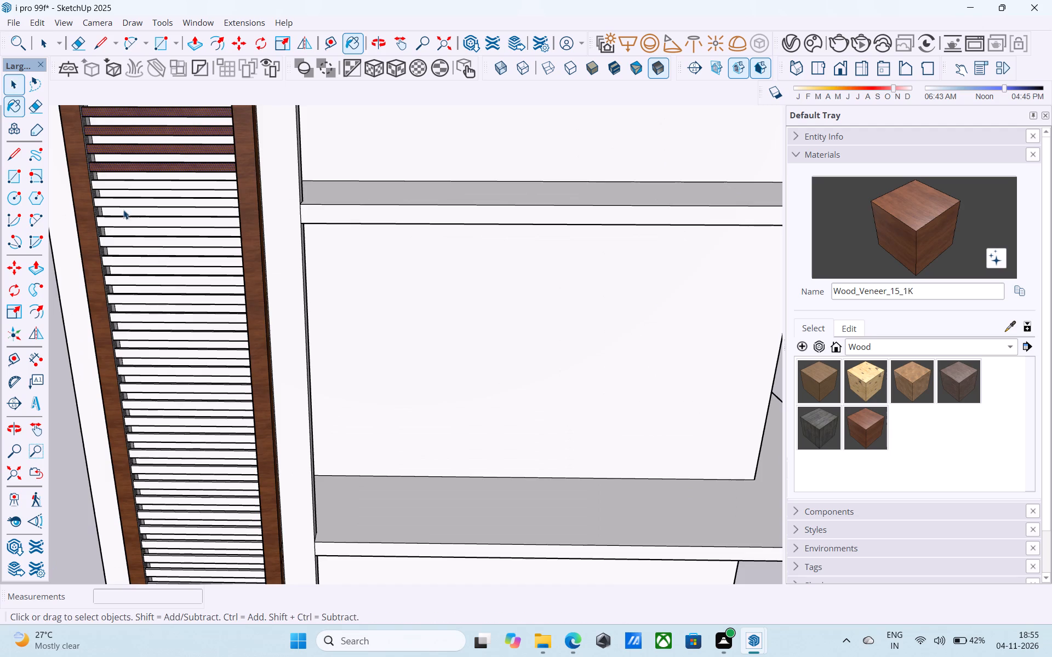
{"action": "scroll", "coordinate": [115, 182], "scroll_direction": "up", "scroll_amount": 4}
{"action": "left_click", "coordinate": [107, 188]}
{"action": "left_click", "coordinate": [104, 210], "text": "shift"}
{"action": "left_click", "coordinate": [112, 240], "text": "shift"}
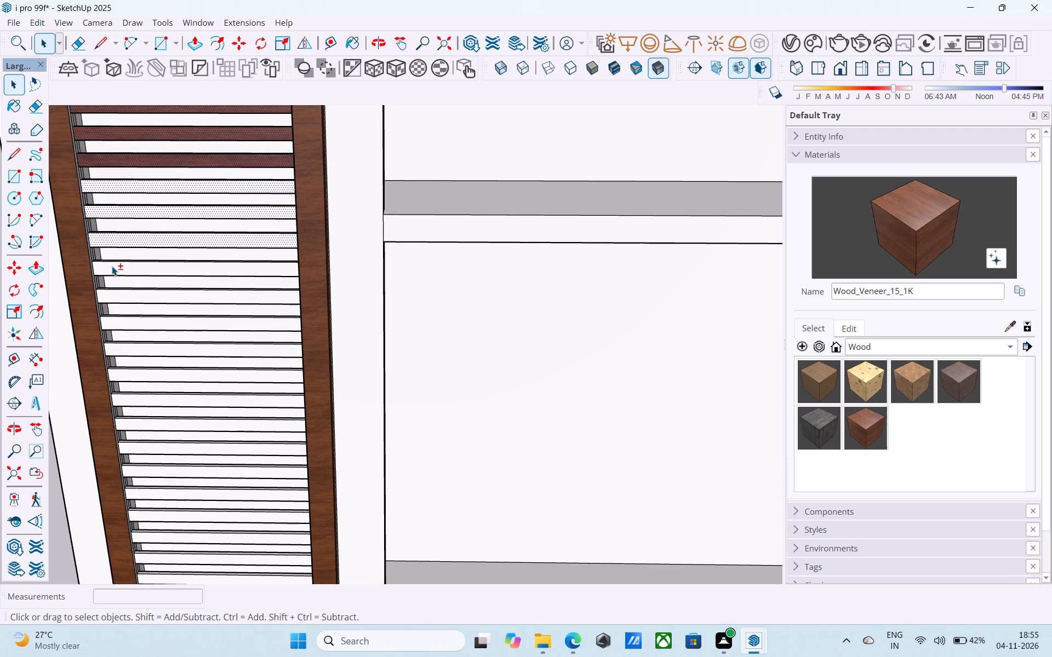
{"action": "left_click", "coordinate": [113, 267], "text": "shift"}
{"action": "left_click", "coordinate": [120, 298], "text": "shift"}
{"action": "left_click", "coordinate": [123, 320], "text": "shift"}
{"action": "left_click", "coordinate": [129, 349], "text": "shift"}
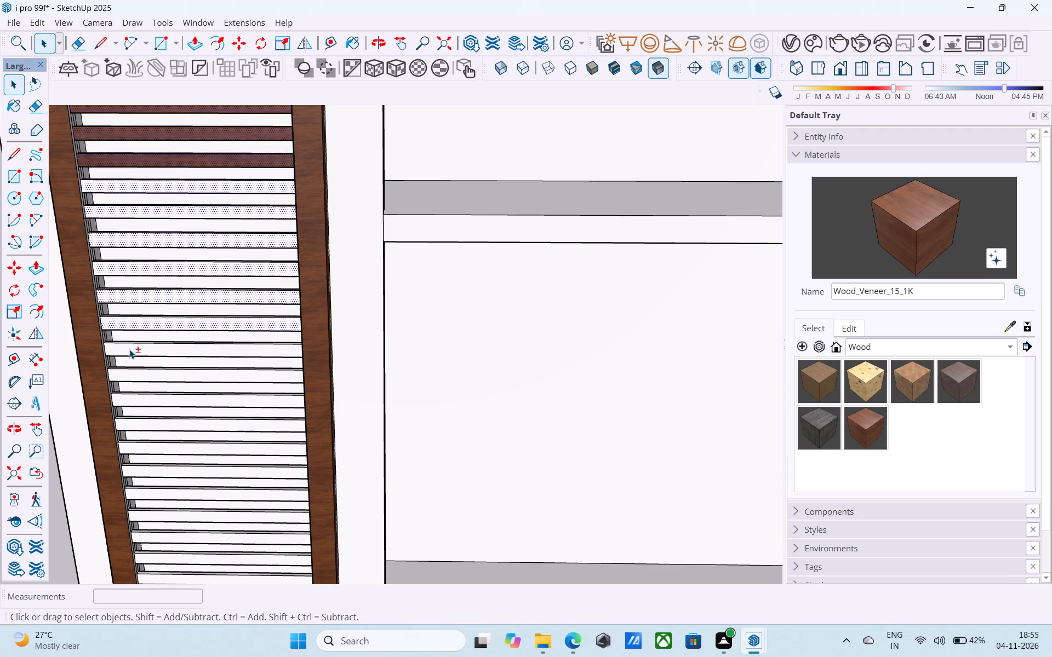
{"action": "left_click", "coordinate": [141, 373], "text": "shift"}
{"action": "left_click", "coordinate": [142, 398], "text": "shift"}
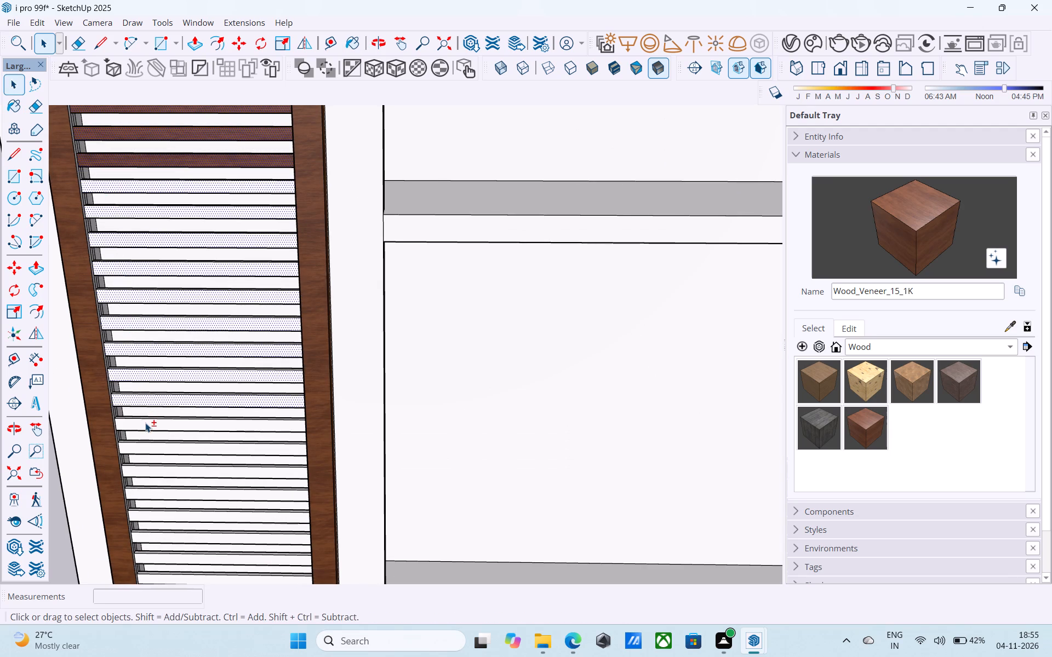
{"action": "left_click", "coordinate": [145, 423], "text": "shift"}
{"action": "left_click", "coordinate": [157, 447], "text": "shift"}
{"action": "left_click", "coordinate": [158, 472], "text": "shift"}
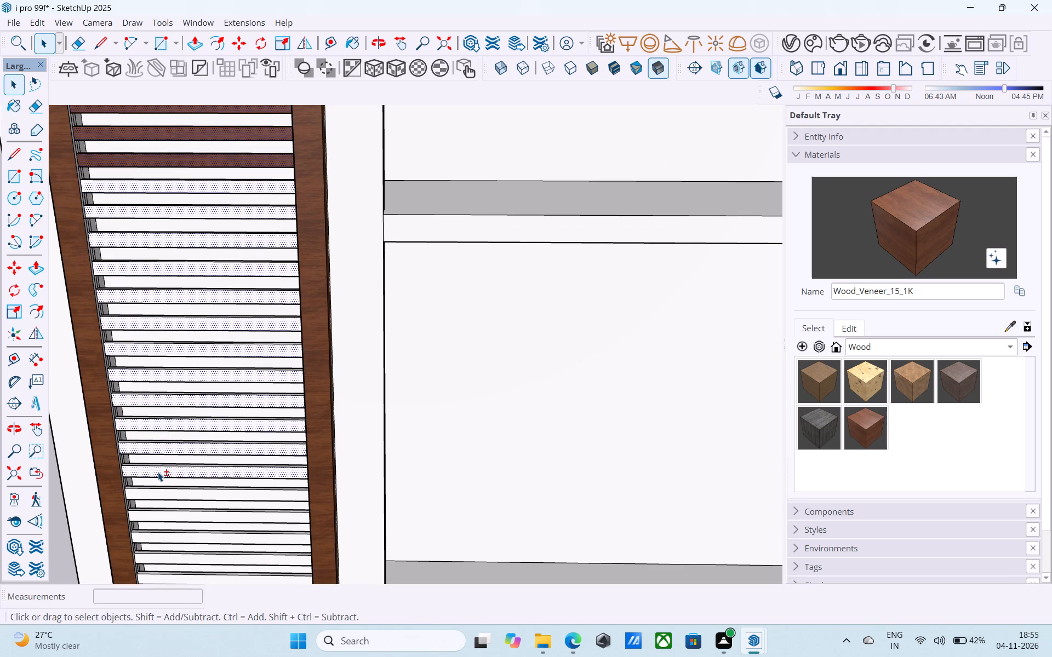
{"action": "left_click", "coordinate": [165, 498], "text": "shift"}
{"action": "left_click", "coordinate": [175, 517], "text": "shift"}
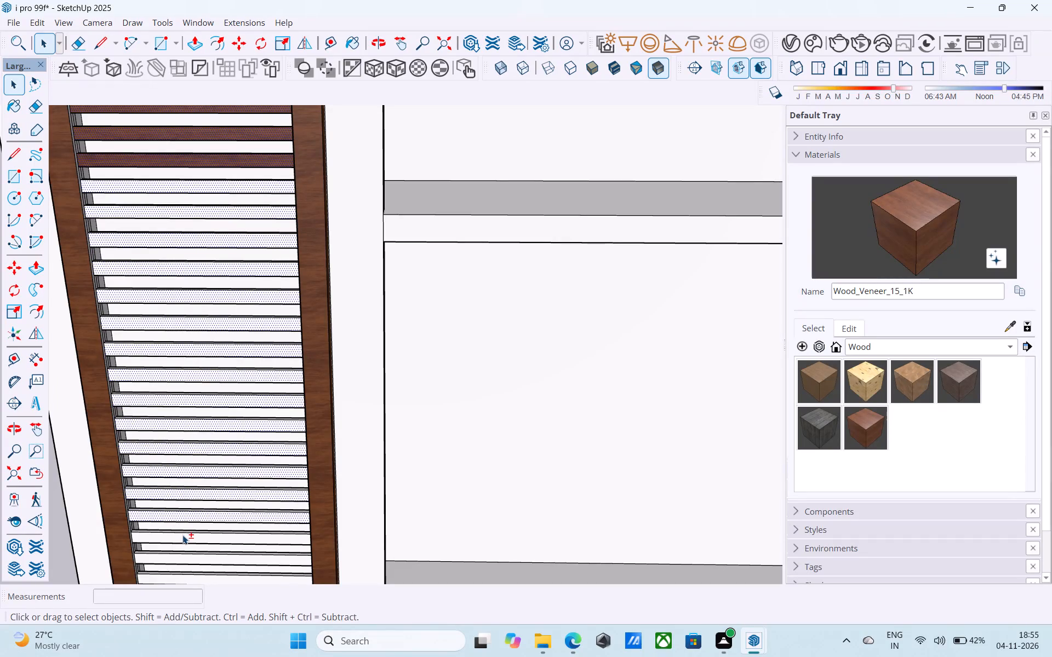
{"action": "left_click", "coordinate": [184, 537], "text": "shift"}
{"action": "scroll", "coordinate": [188, 529], "scroll_direction": "down", "scroll_amount": 2, "text": "shift"}
{"action": "middle_click_drag", "start_coordinate": [179, 511], "coordinate": [193, 372], "text": "shift"}
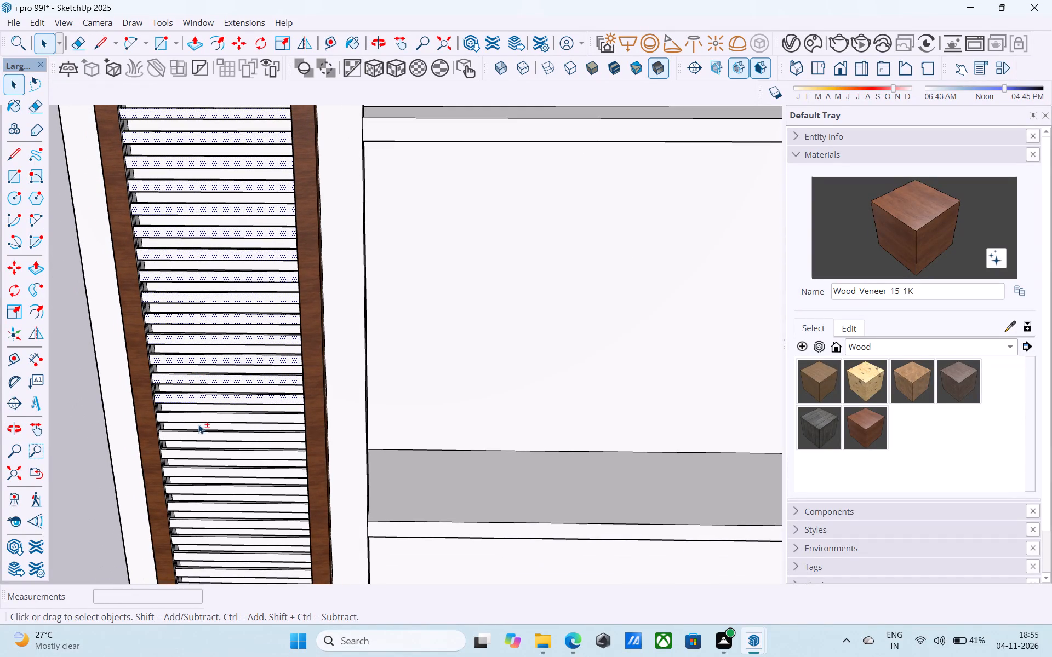
{"action": "left_click", "coordinate": [198, 415], "text": "shift"}
{"action": "left_click", "coordinate": [202, 439], "text": "shift"}
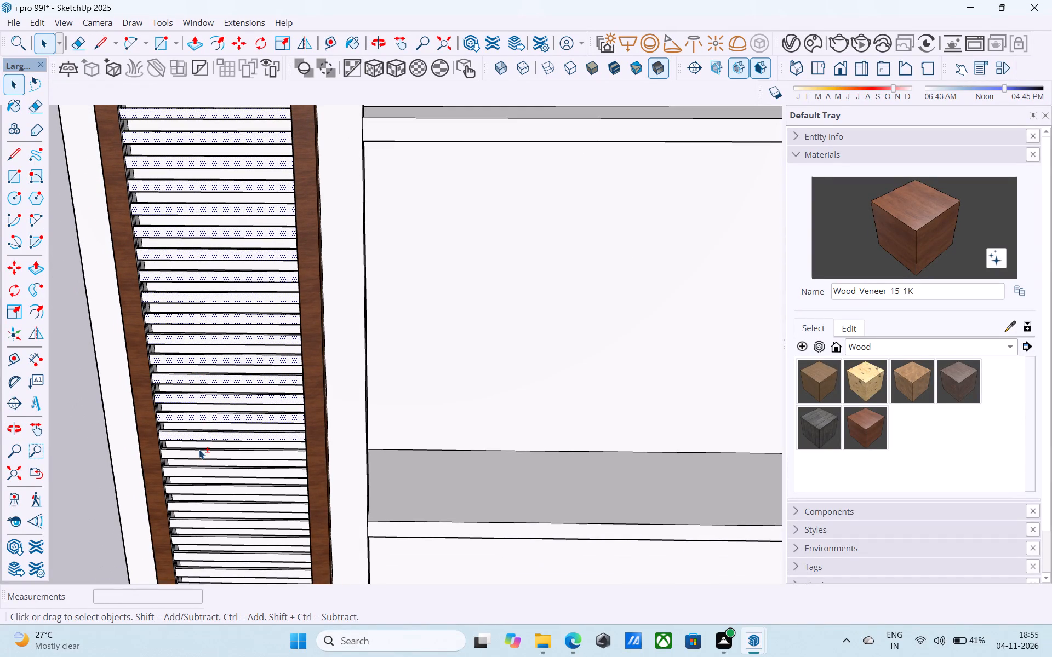
{"action": "left_click", "coordinate": [199, 452], "text": "shift"}
{"action": "left_click", "coordinate": [209, 457], "text": "shift"}
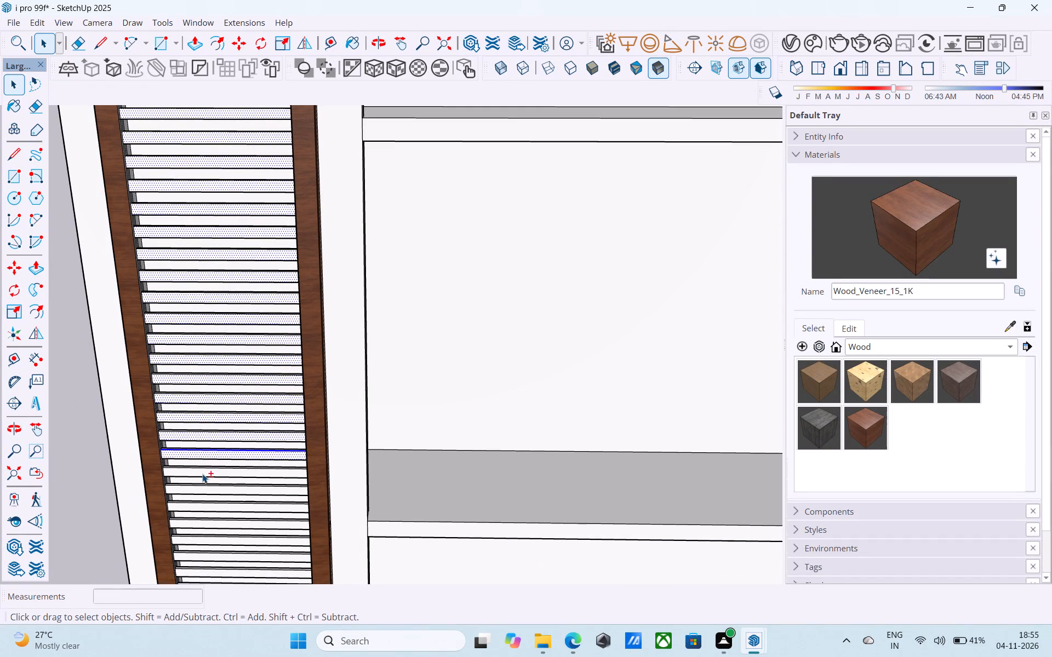
{"action": "left_click", "coordinate": [202, 474], "text": "shift"}
{"action": "left_click", "coordinate": [900, 226]}
{"action": "left_click", "coordinate": [219, 276]}
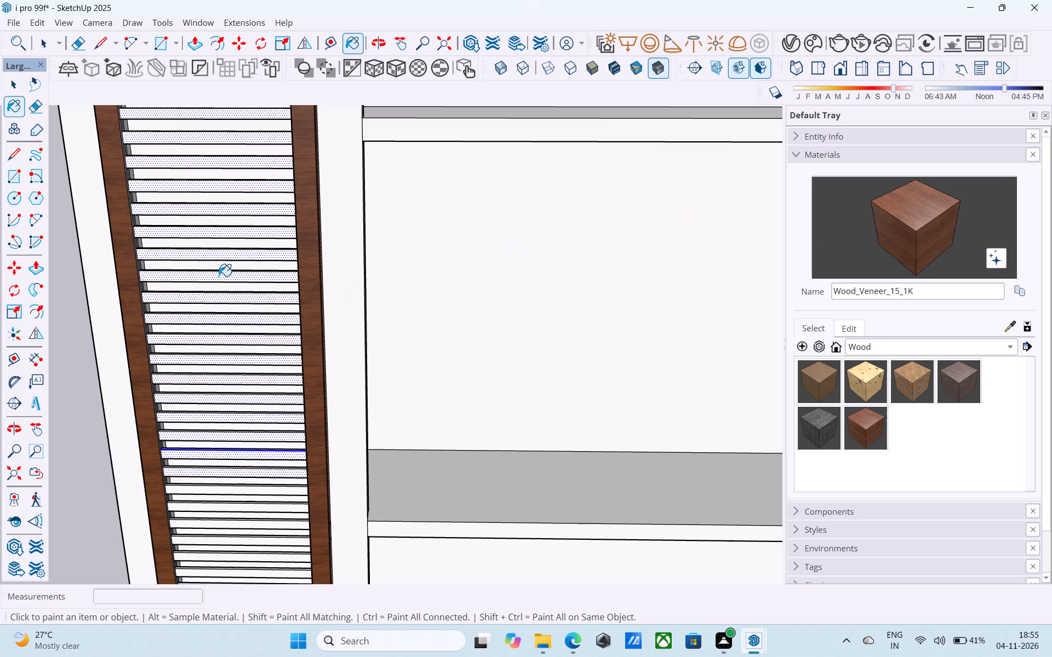
Paint the last seven white slat fronts of the side panel one by one with Wood_Veneer_15_1K.
{"action": "scroll", "coordinate": [219, 276], "scroll_direction": "down", "scroll_amount": 19}
{"action": "middle_click_drag", "start_coordinate": [209, 368], "coordinate": [202, 354]}
{"action": "scroll", "coordinate": [204, 348], "scroll_direction": "up", "scroll_amount": 7}
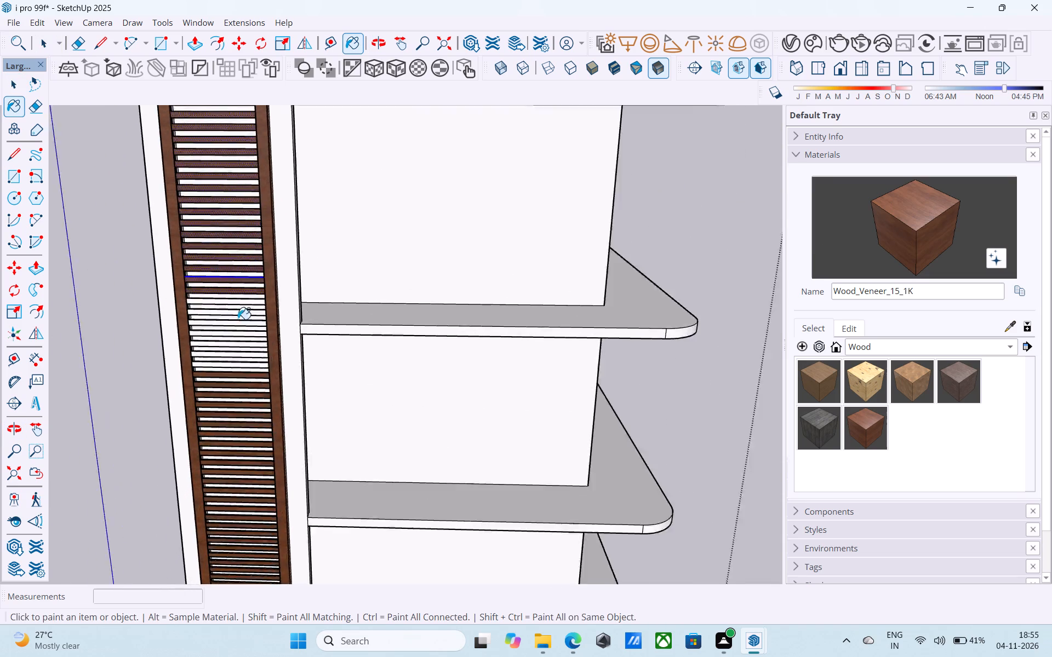
{"action": "scroll", "coordinate": [238, 319], "scroll_direction": "up", "scroll_amount": 6}
{"action": "scroll", "coordinate": [239, 318], "scroll_direction": "down", "scroll_amount": 1}
{"action": "scroll", "coordinate": [239, 318], "scroll_direction": "up", "scroll_amount": 2}
{"action": "left_click", "coordinate": [189, 283]}
{"action": "left_click", "coordinate": [185, 306]}
{"action": "left_click", "coordinate": [183, 329]}
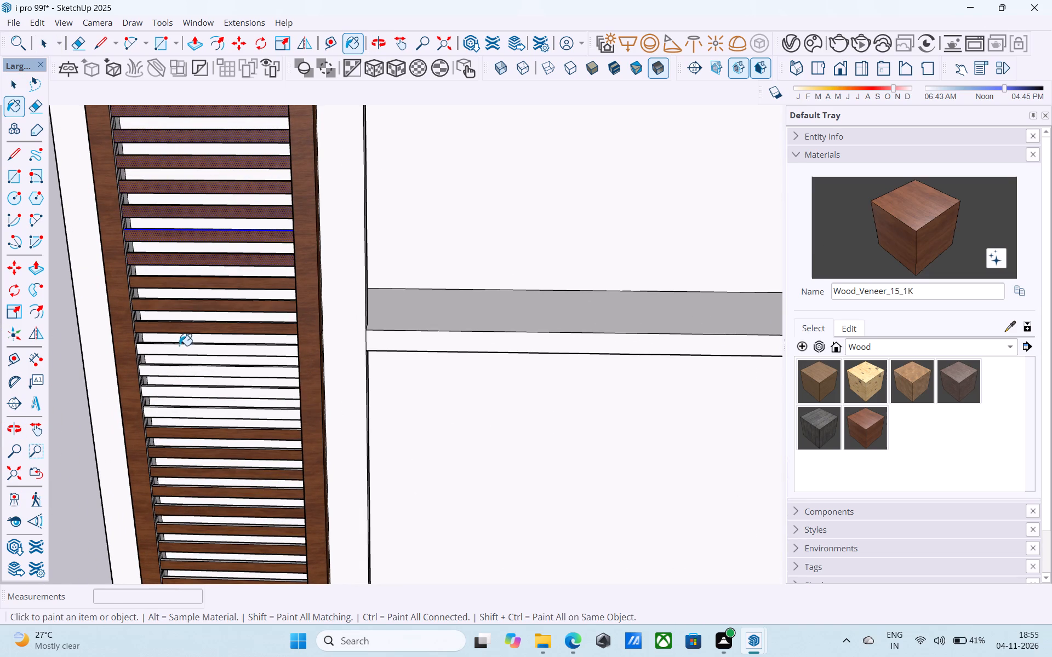
{"action": "left_click", "coordinate": [179, 347]}
{"action": "left_click", "coordinate": [176, 370]}
{"action": "left_click", "coordinate": [179, 393]}
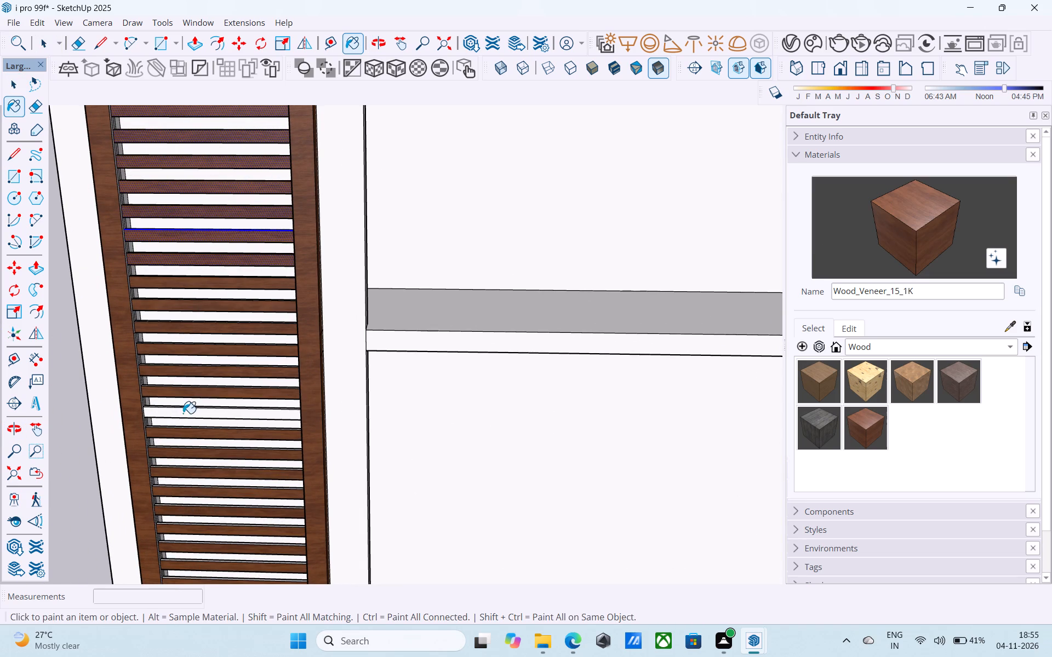
{"action": "left_click", "coordinate": [184, 413]}
Save the model.
{"action": "key", "text": "space"}
{"action": "key", "text": "ctrl+s"}
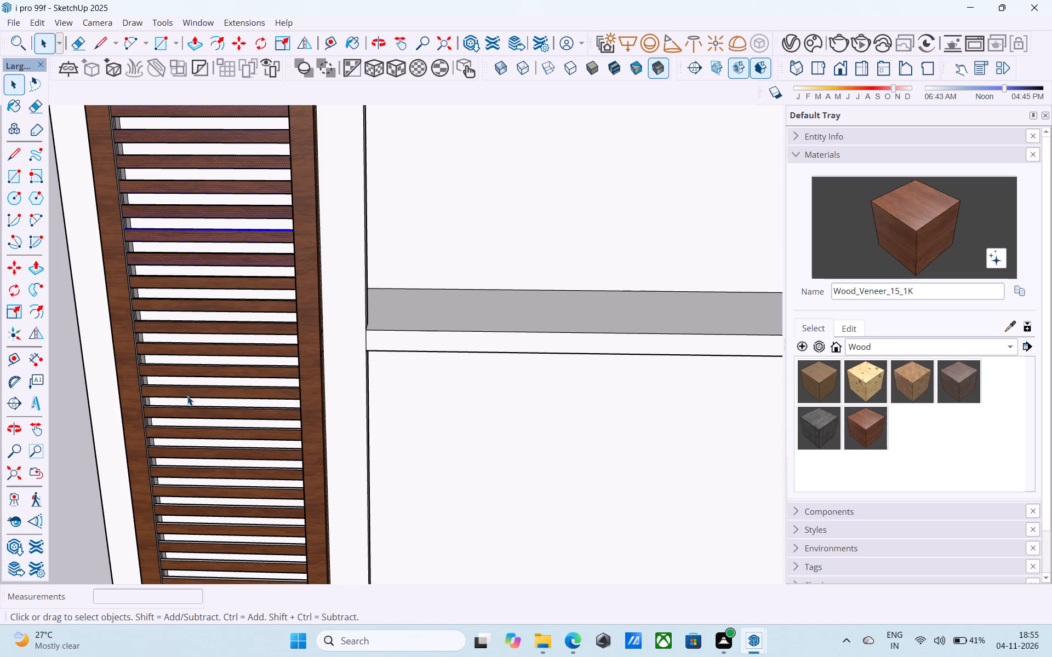
Examine the finished side panel on the whole building and up close at its upper end.
{"action": "scroll", "coordinate": [349, 437], "scroll_direction": "down", "scroll_amount": 20}
{"action": "middle_click_drag", "start_coordinate": [354, 396], "coordinate": [208, 293]}
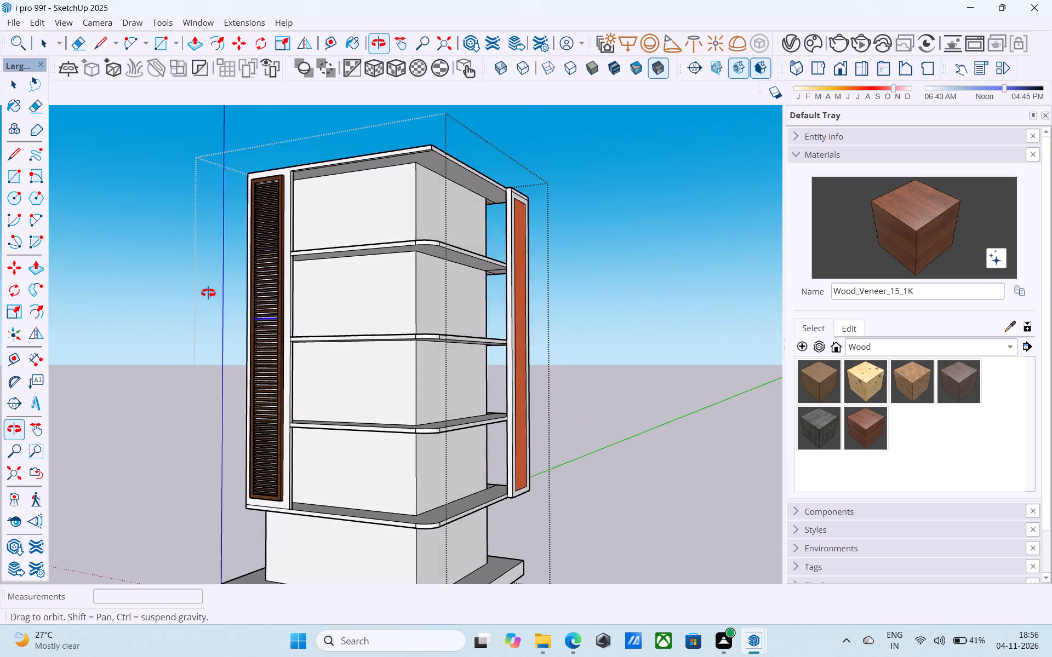
{"action": "middle_click_drag", "start_coordinate": [208, 293], "coordinate": [207, 294]}
{"action": "scroll", "coordinate": [215, 300], "scroll_direction": "up", "scroll_amount": 5}
{"action": "left_click", "coordinate": [220, 302]}
{"action": "scroll", "coordinate": [246, 314], "scroll_direction": "down", "scroll_amount": 6}
{"action": "middle_click_drag", "start_coordinate": [258, 322], "coordinate": [296, 415]}
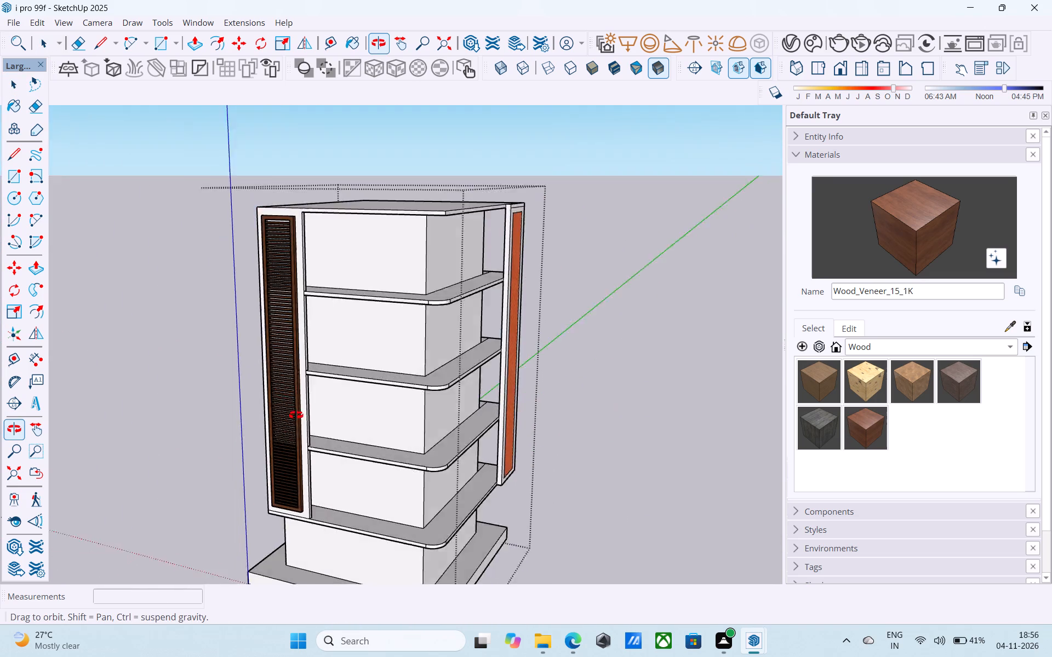
{"action": "middle_click_drag", "start_coordinate": [296, 415], "coordinate": [338, 412]}
{"action": "scroll", "coordinate": [288, 235], "scroll_direction": "up", "scroll_amount": 14}
{"action": "middle_click_drag", "start_coordinate": [299, 264], "coordinate": [298, 250]}
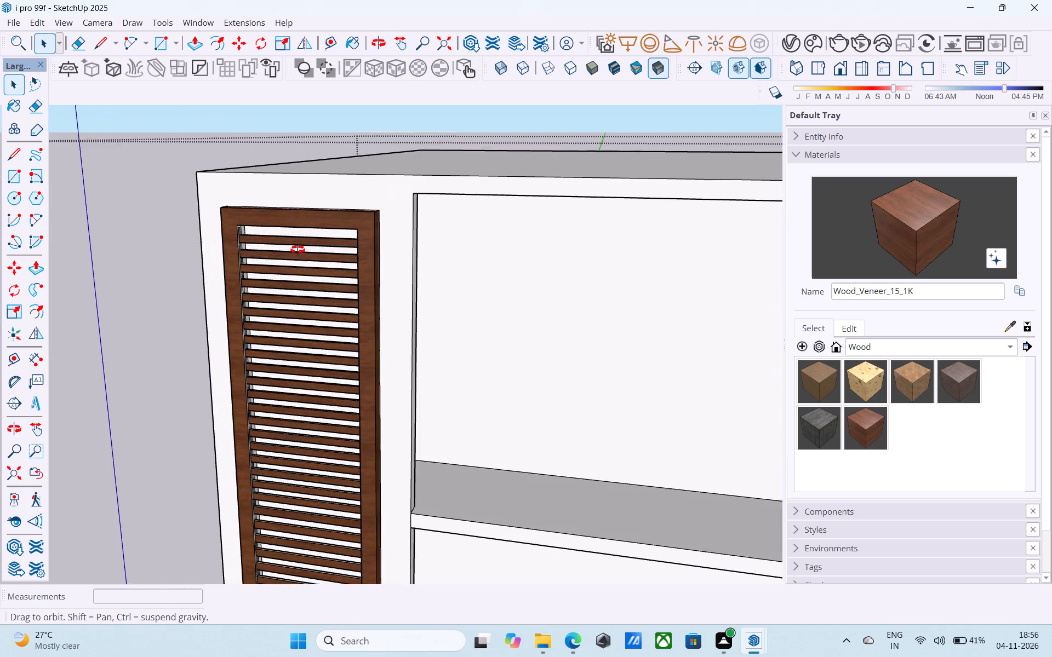
{"action": "middle_click_drag", "start_coordinate": [298, 250], "coordinate": [308, 159]}
{"action": "scroll", "coordinate": [275, 228], "scroll_direction": "up", "scroll_amount": 3}
{"action": "scroll", "coordinate": [275, 228], "scroll_direction": "down", "scroll_amount": 1}
{"action": "scroll", "coordinate": [275, 228], "scroll_direction": "up", "scroll_amount": 3}
{"action": "middle_click", "coordinate": [274, 245]}
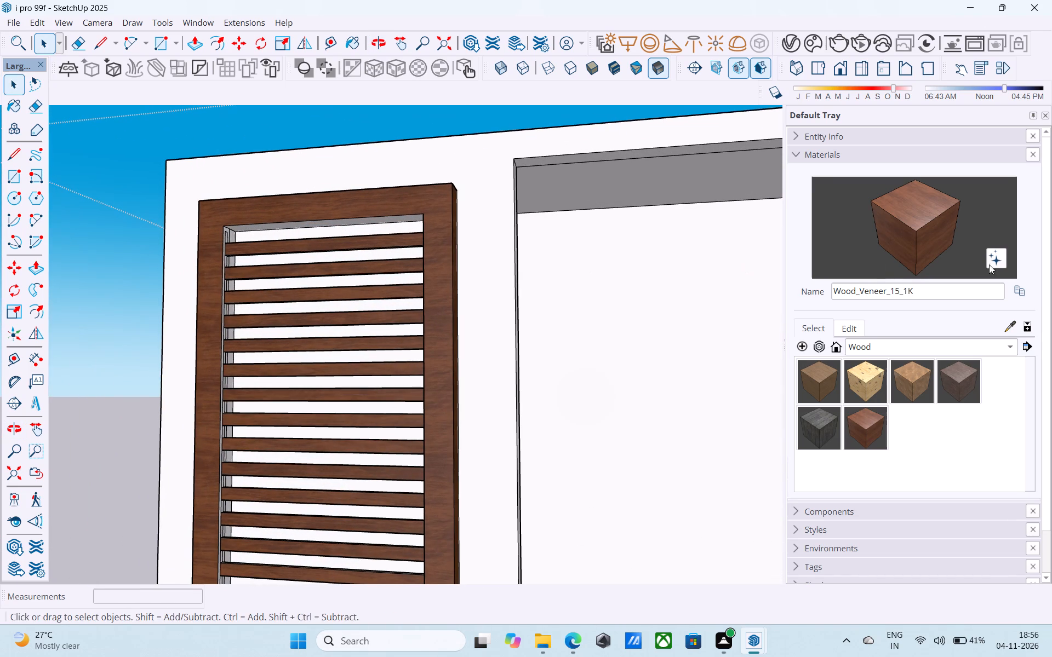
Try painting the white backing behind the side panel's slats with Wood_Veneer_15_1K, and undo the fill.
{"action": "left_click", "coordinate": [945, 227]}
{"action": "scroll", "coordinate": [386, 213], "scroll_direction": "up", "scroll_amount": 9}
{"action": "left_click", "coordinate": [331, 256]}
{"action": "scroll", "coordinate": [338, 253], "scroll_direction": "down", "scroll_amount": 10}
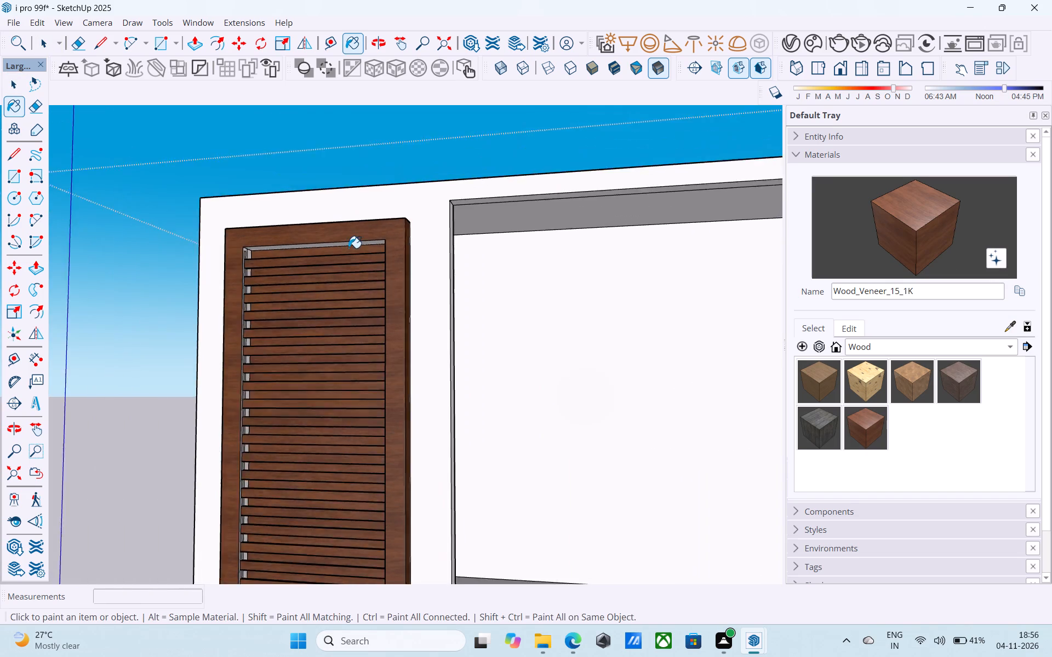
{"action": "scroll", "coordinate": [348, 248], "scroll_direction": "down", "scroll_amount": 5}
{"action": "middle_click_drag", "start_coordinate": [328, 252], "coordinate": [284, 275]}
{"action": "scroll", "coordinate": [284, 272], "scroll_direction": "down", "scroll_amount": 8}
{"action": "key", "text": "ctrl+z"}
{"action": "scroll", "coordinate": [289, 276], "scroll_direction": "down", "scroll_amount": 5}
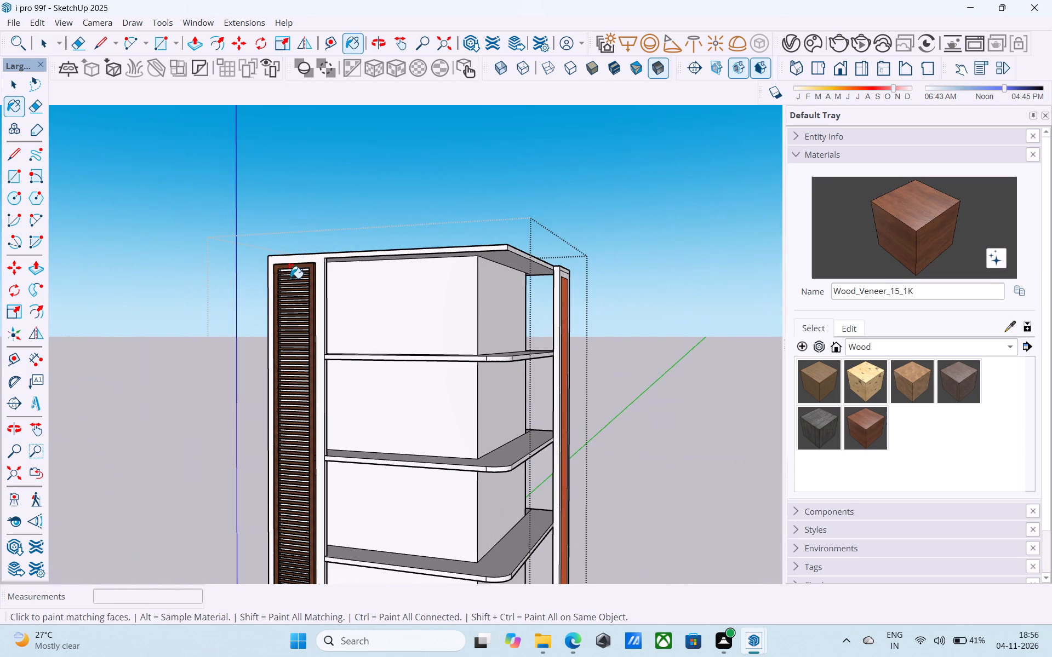
Save the model again.
{"action": "middle_click_drag", "start_coordinate": [386, 213], "coordinate": [393, 200]}
{"action": "scroll", "coordinate": [393, 199], "scroll_direction": "down", "scroll_amount": 7}
{"action": "key", "text": "space"}
{"action": "key", "text": "ctrl+s"}
Erase the stray line on the underside of the roof slab near its front corner.
{"action": "scroll", "coordinate": [393, 206], "scroll_direction": "down", "scroll_amount": 6}
{"action": "middle_click_drag", "start_coordinate": [393, 208], "coordinate": [280, 251], "text": "shift"}
{"action": "scroll", "coordinate": [388, 297], "scroll_direction": "up", "scroll_amount": 6}
{"action": "middle_click_drag", "start_coordinate": [423, 312], "coordinate": [379, 337], "text": "shift"}
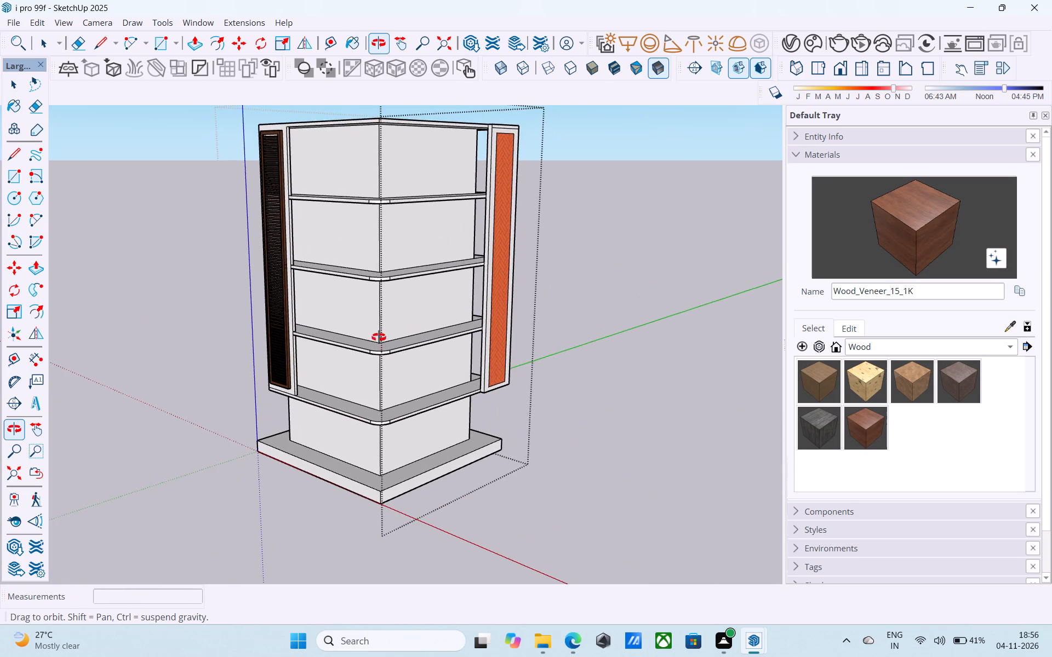
{"action": "middle_click_drag", "start_coordinate": [379, 337], "coordinate": [330, 319], "text": "shift"}
{"action": "middle_click_drag", "start_coordinate": [383, 298], "coordinate": [442, 249], "text": "shift"}
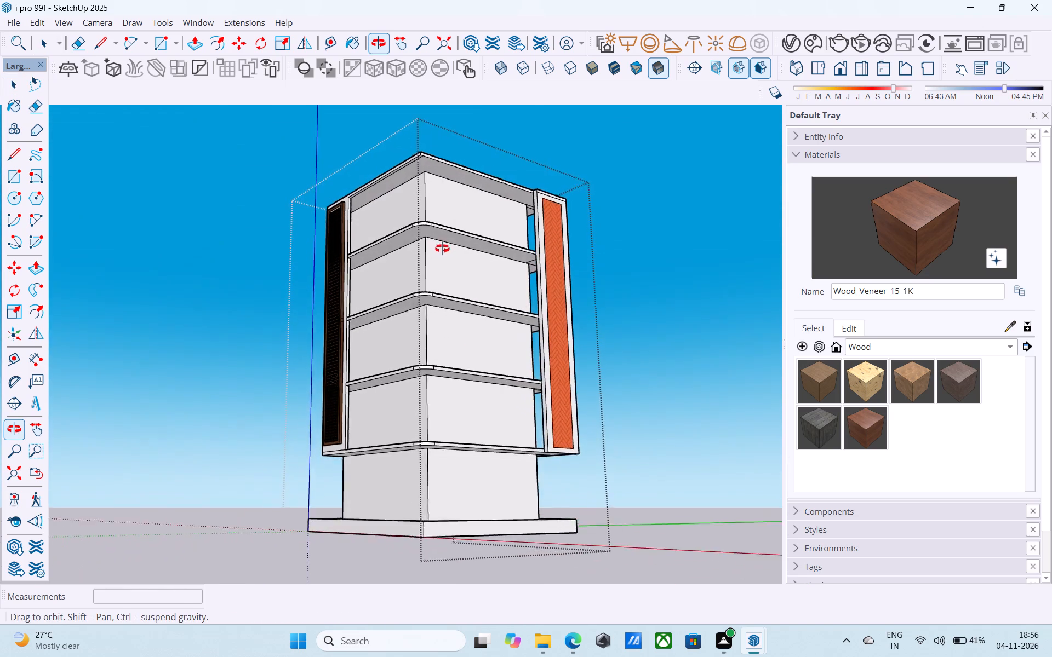
{"action": "middle_click_drag", "start_coordinate": [442, 249], "coordinate": [447, 212], "text": "shift"}
{"action": "scroll", "coordinate": [430, 189], "scroll_direction": "up", "scroll_amount": 5}
{"action": "middle_click_drag", "start_coordinate": [448, 161], "coordinate": [443, 185]}
{"action": "scroll", "coordinate": [396, 153], "scroll_direction": "up", "scroll_amount": 4}
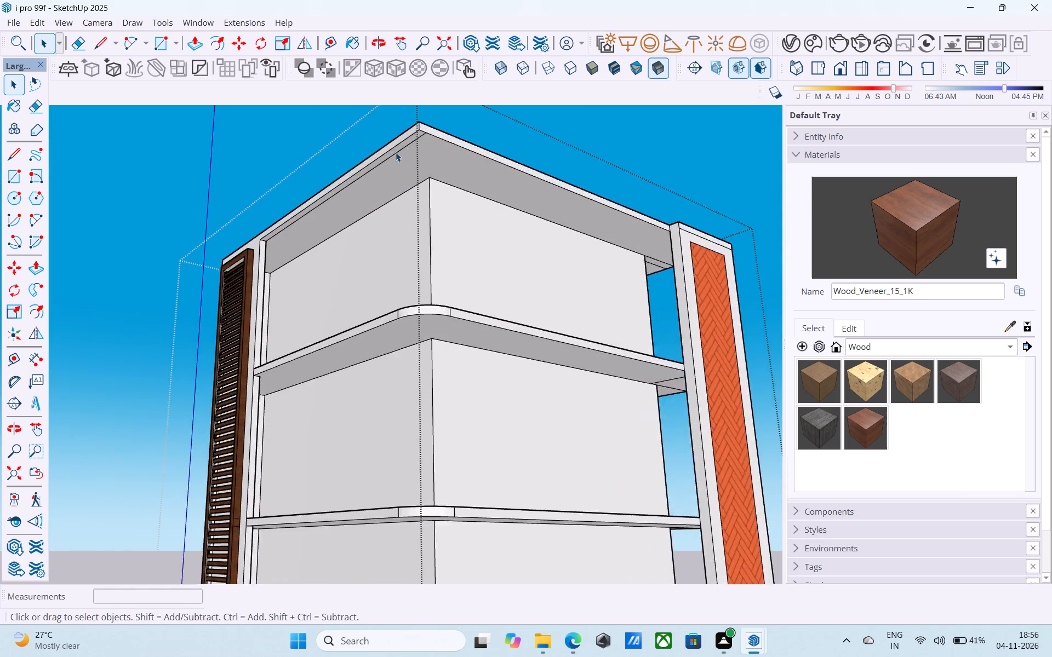
{"action": "scroll", "coordinate": [396, 152], "scroll_direction": "up", "scroll_amount": 6}
{"action": "key", "text": "e"}
{"action": "left_click", "coordinate": [414, 142]}
{"action": "scroll", "coordinate": [413, 140], "scroll_direction": "down", "scroll_amount": 2}
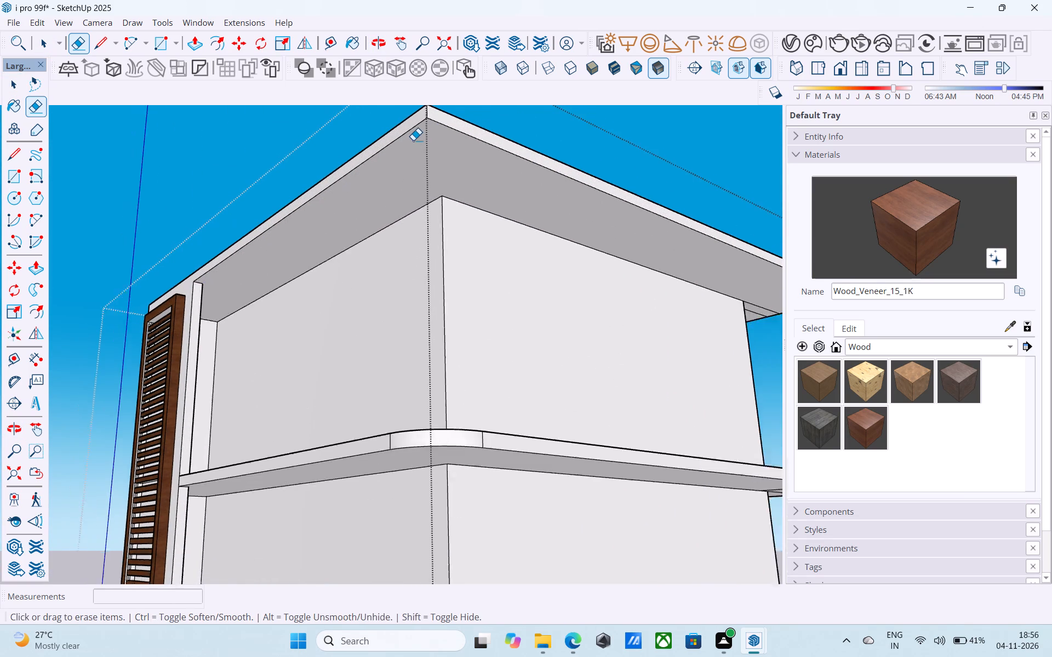
Draw a 2' line from the roof slab's square front corner along each of its two top edges.
{"action": "scroll", "coordinate": [413, 140], "scroll_direction": "down", "scroll_amount": 11}
{"action": "middle_click_drag", "start_coordinate": [408, 138], "coordinate": [359, 403]}
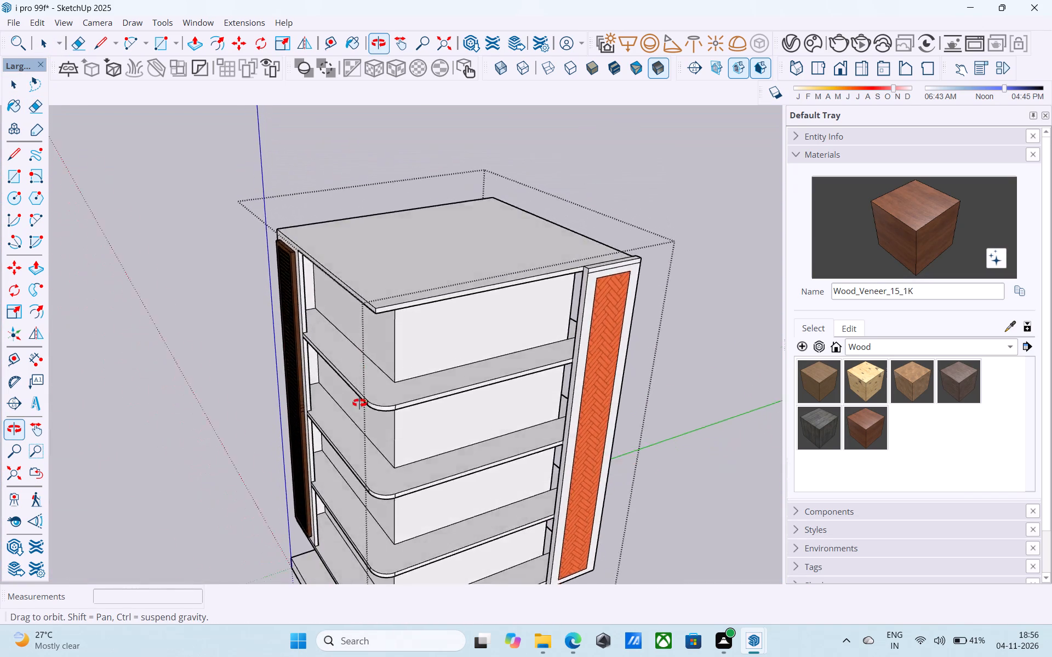
{"action": "middle_click_drag", "start_coordinate": [359, 403], "coordinate": [407, 489]}
{"action": "scroll", "coordinate": [445, 486], "scroll_direction": "up", "scroll_amount": 6}
{"action": "key", "text": "space"}
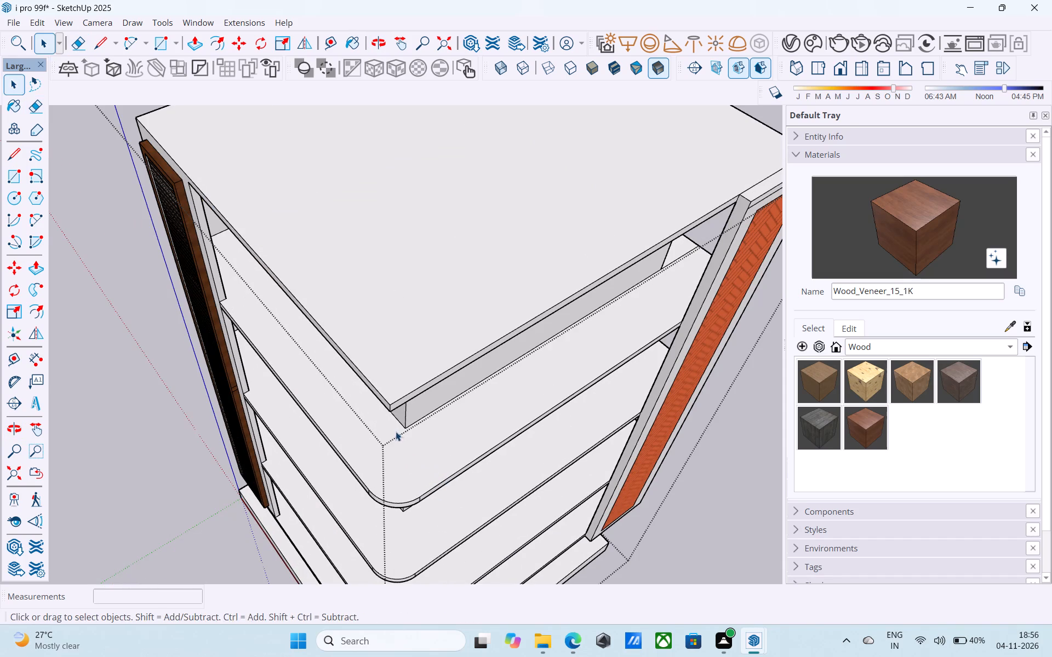
{"action": "middle_click_drag", "start_coordinate": [396, 431], "coordinate": [403, 434]}
{"action": "key", "text": "l"}
{"action": "scroll", "coordinate": [403, 421], "scroll_direction": "up", "scroll_amount": 10}
{"action": "left_click", "coordinate": [395, 377]}
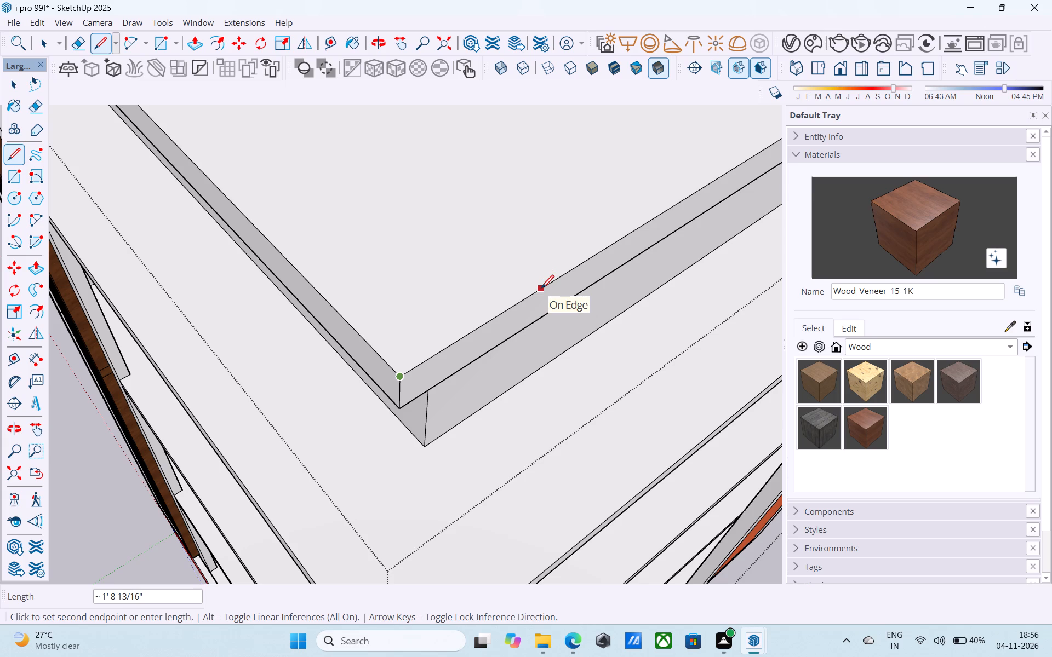
{"action": "type", "text": "2'"}
{"action": "key", "text": "Return"}
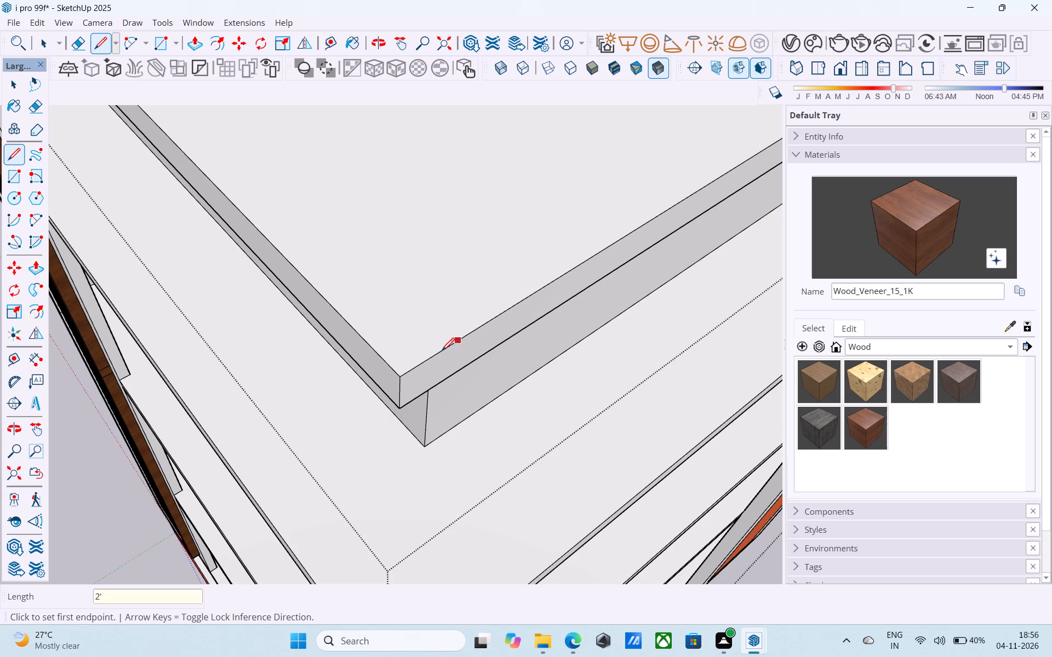
{"action": "left_click", "coordinate": [402, 377]}
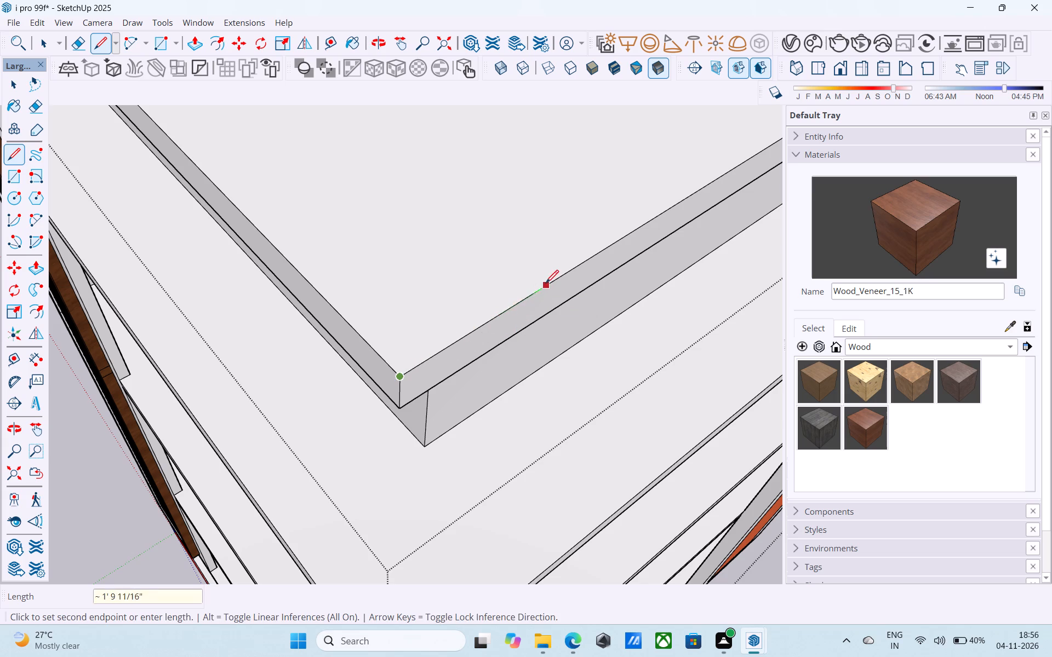
{"action": "left_click", "coordinate": [561, 275]}
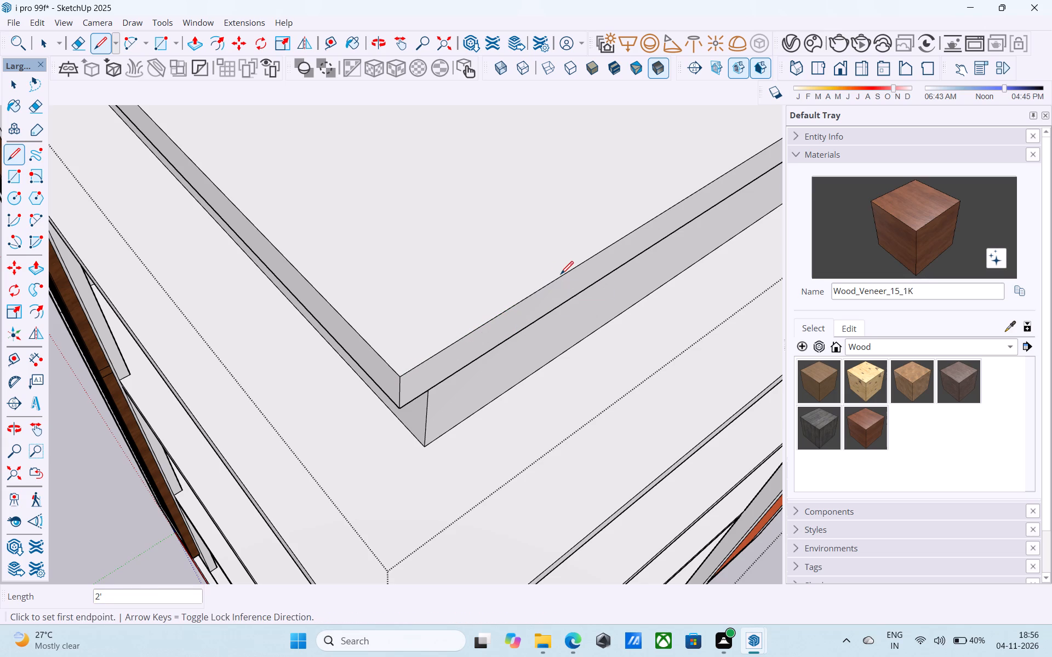
{"action": "left_click", "coordinate": [402, 373]}
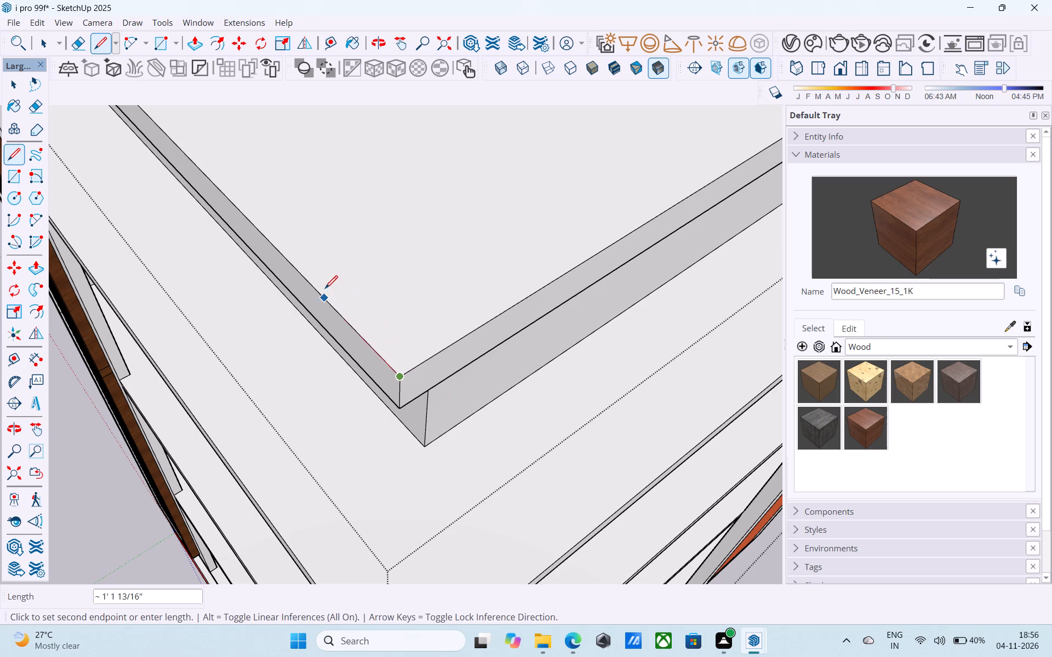
{"action": "left_click", "coordinate": [281, 248]}
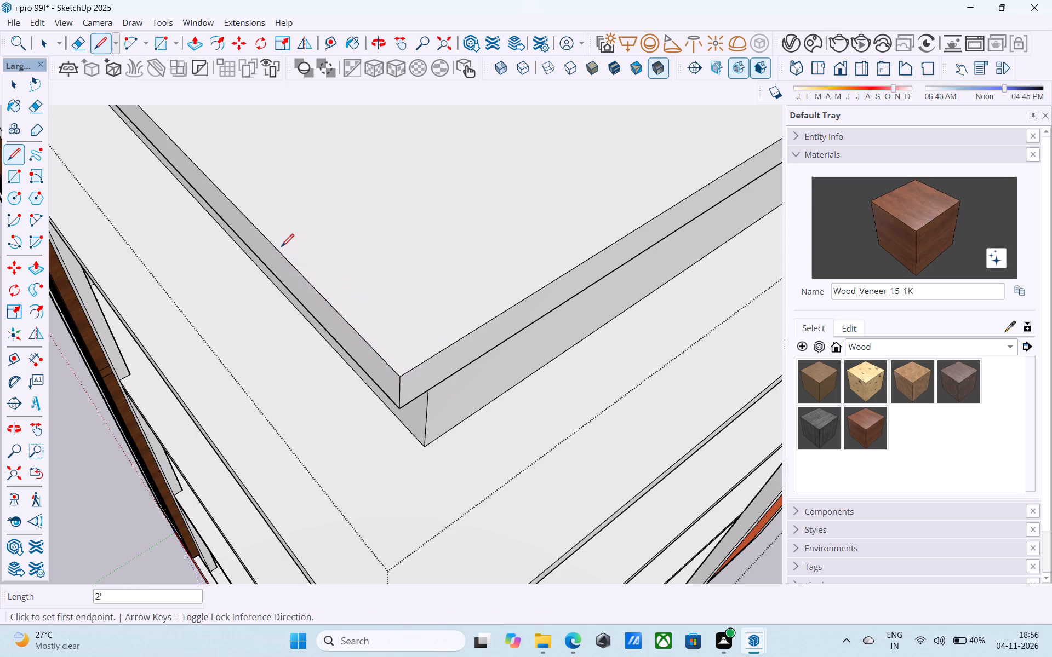
Join the two 2' marks with a tangent fillet arc of 2' radius across the roof slab's corner.
{"action": "key", "text": "a"}
{"action": "left_click", "coordinate": [282, 251]}
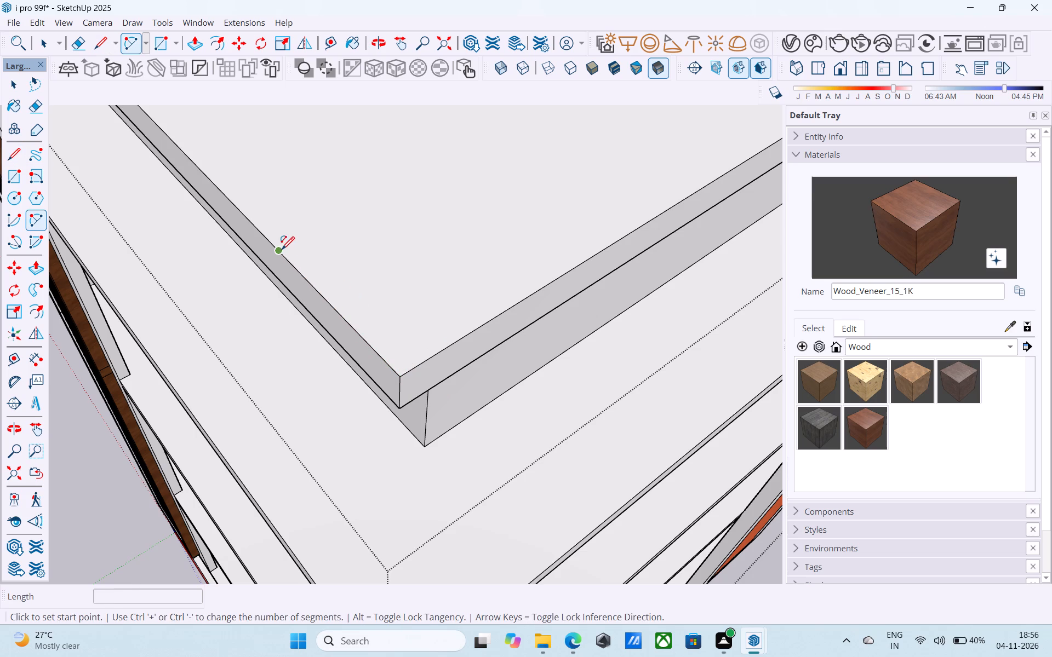
{"action": "double_click", "coordinate": [563, 270]}
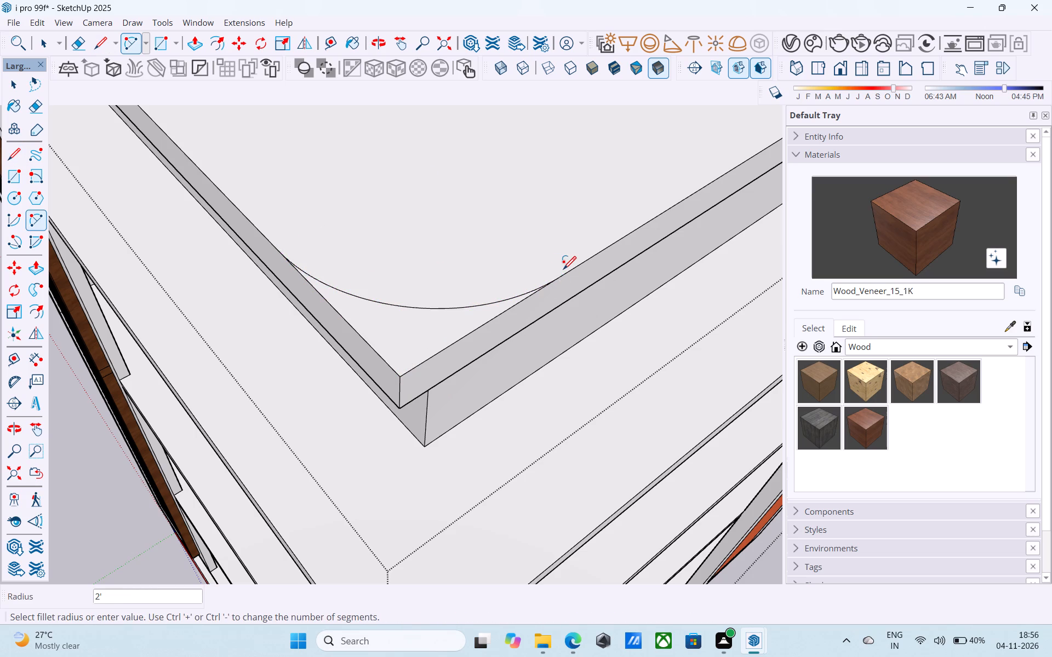
Push the corner piece outside the fillet arc down through the roof slab's full thickness to round off its front corner.
{"action": "scroll", "coordinate": [437, 272], "scroll_direction": "down", "scroll_amount": 8}
{"action": "key", "text": "space"}
{"action": "left_click", "coordinate": [411, 302]}
{"action": "scroll", "coordinate": [416, 303], "scroll_direction": "up", "scroll_amount": 5}
{"action": "key", "text": "p"}
{"action": "left_click", "coordinate": [416, 303]}
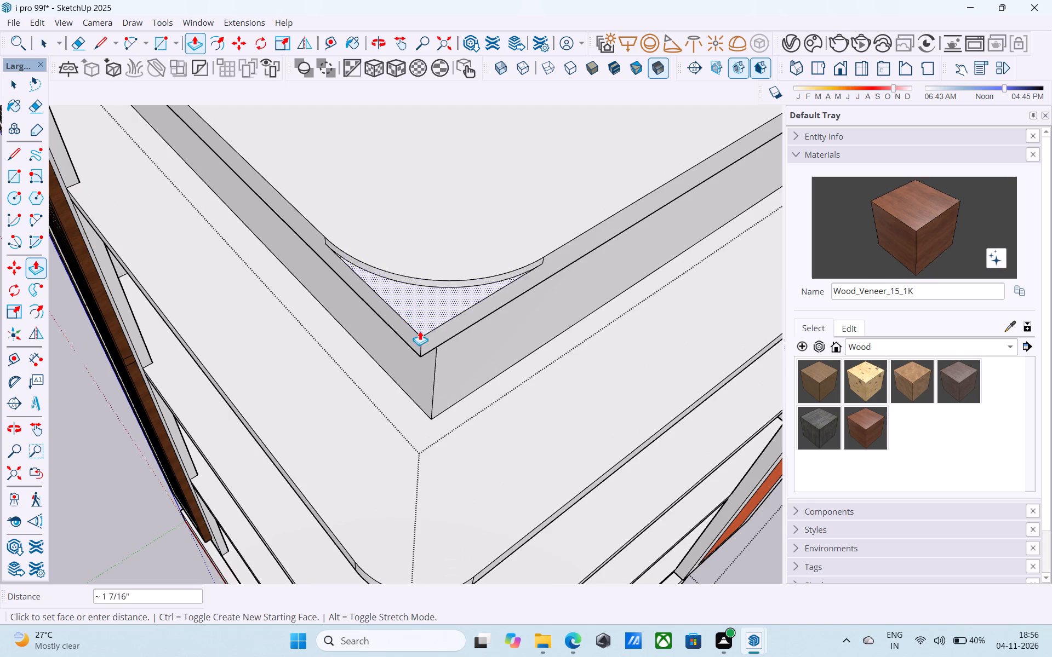
{"action": "left_click", "coordinate": [420, 359]}
{"action": "key", "text": "space"}
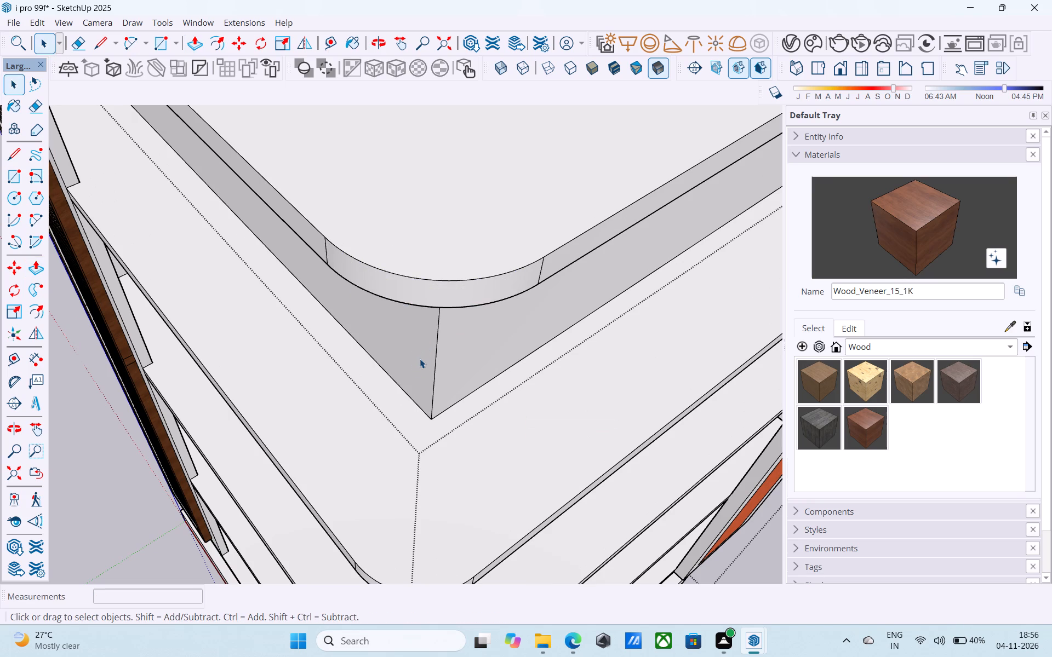
Examine the whole building and its rounded slab corners from several angles, both close up and from a distance.
{"action": "scroll", "coordinate": [414, 363], "scroll_direction": "down", "scroll_amount": 7}
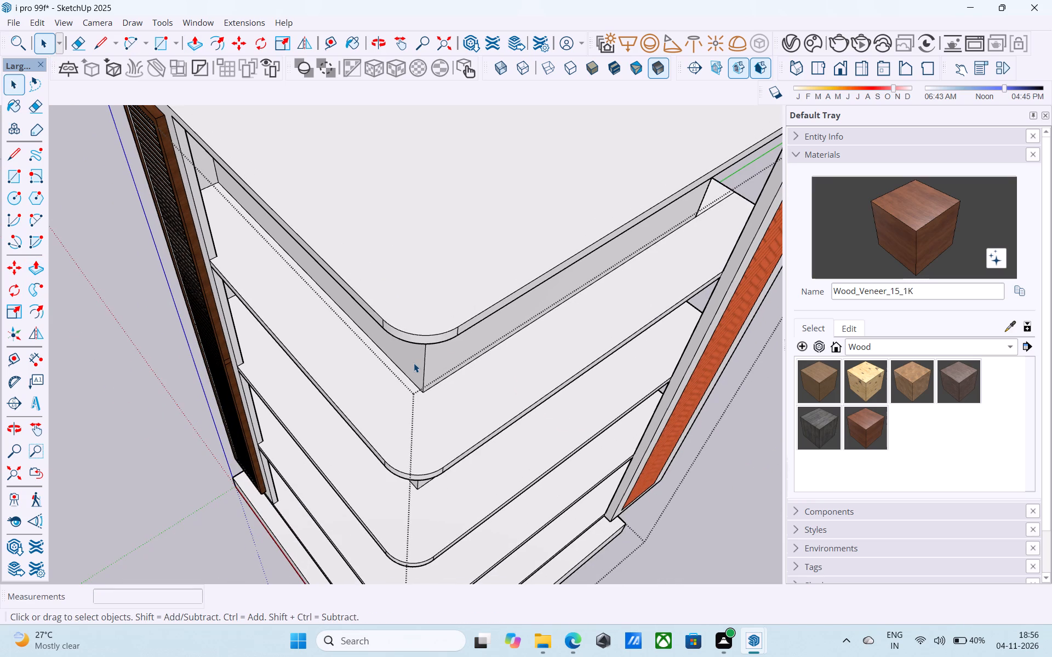
{"action": "scroll", "coordinate": [414, 363], "scroll_direction": "down", "scroll_amount": 18}
{"action": "middle_click_drag", "start_coordinate": [416, 370], "coordinate": [416, 156]}
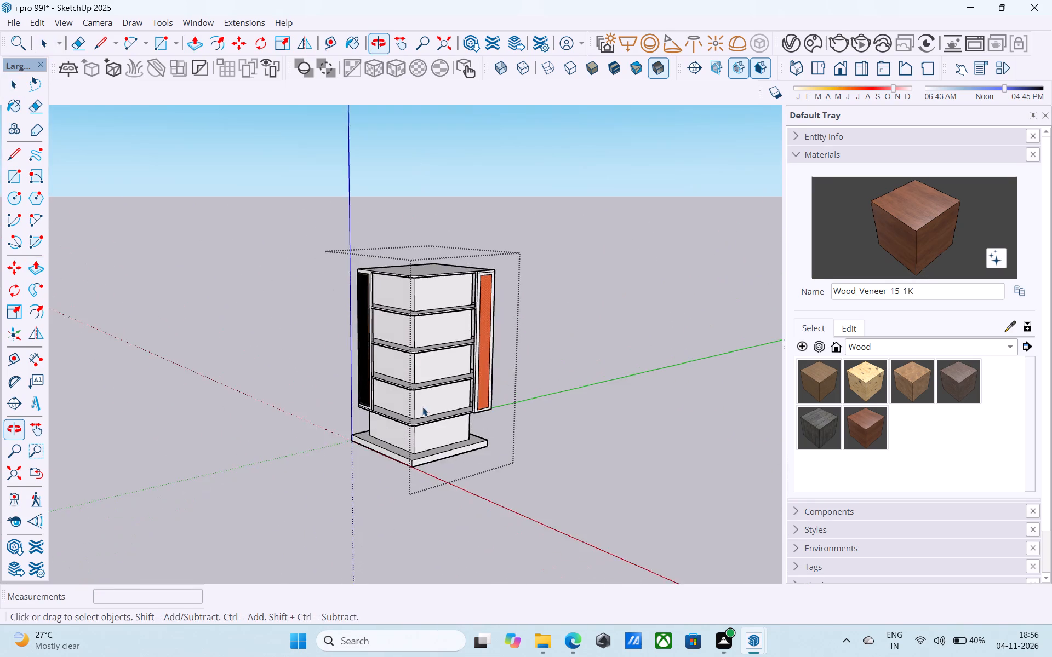
{"action": "scroll", "coordinate": [431, 419], "scroll_direction": "up", "scroll_amount": 7}
{"action": "middle_click_drag", "start_coordinate": [401, 388], "coordinate": [328, 425]}
{"action": "scroll", "coordinate": [331, 420], "scroll_direction": "down", "scroll_amount": 4}
{"action": "middle_click_drag", "start_coordinate": [331, 420], "coordinate": [365, 437], "text": "shift"}
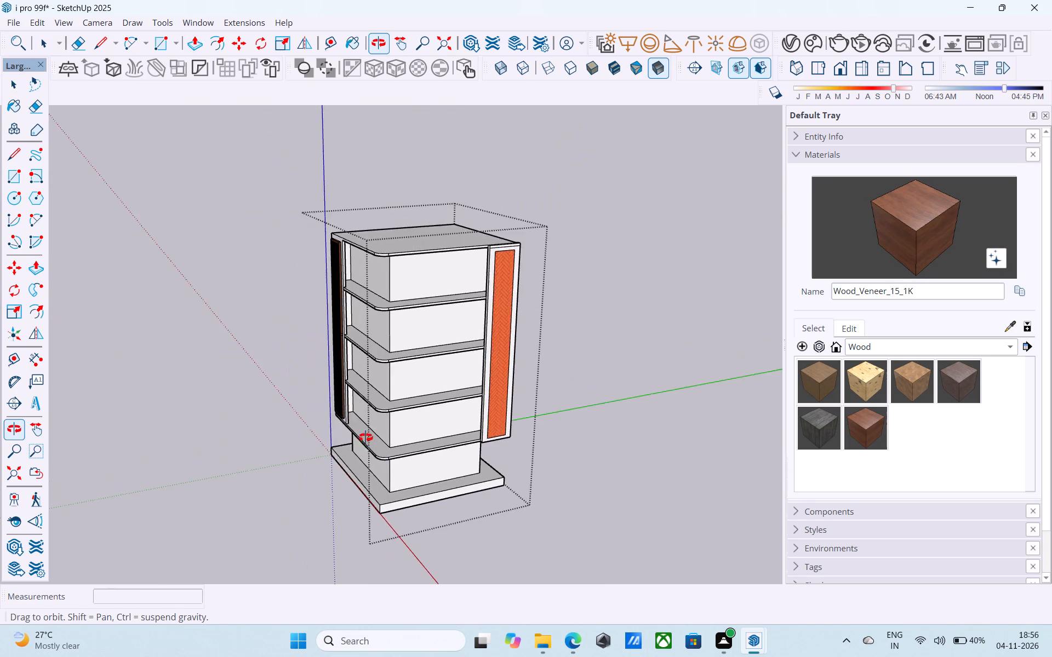
{"action": "middle_click_drag", "start_coordinate": [365, 437], "coordinate": [388, 409], "text": "shift"}
{"action": "middle_click_drag", "start_coordinate": [394, 399], "coordinate": [370, 445], "text": "shift"}
{"action": "scroll", "coordinate": [379, 436], "scroll_direction": "up", "scroll_amount": 4}
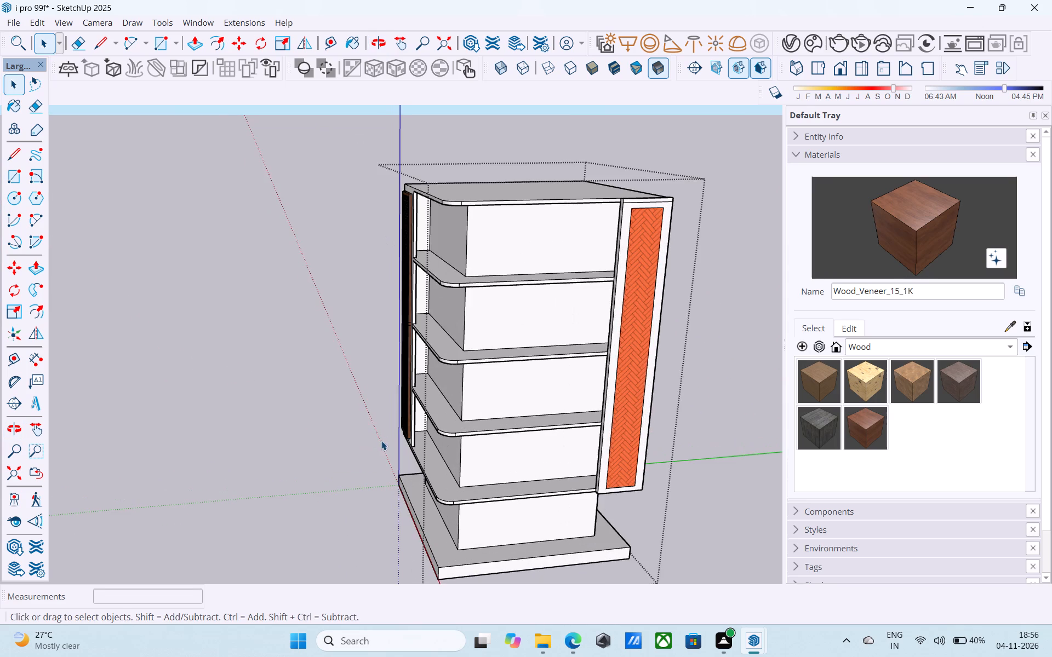
{"action": "scroll", "coordinate": [381, 441], "scroll_direction": "up", "scroll_amount": 6}
{"action": "middle_click_drag", "start_coordinate": [379, 437], "coordinate": [358, 424]}
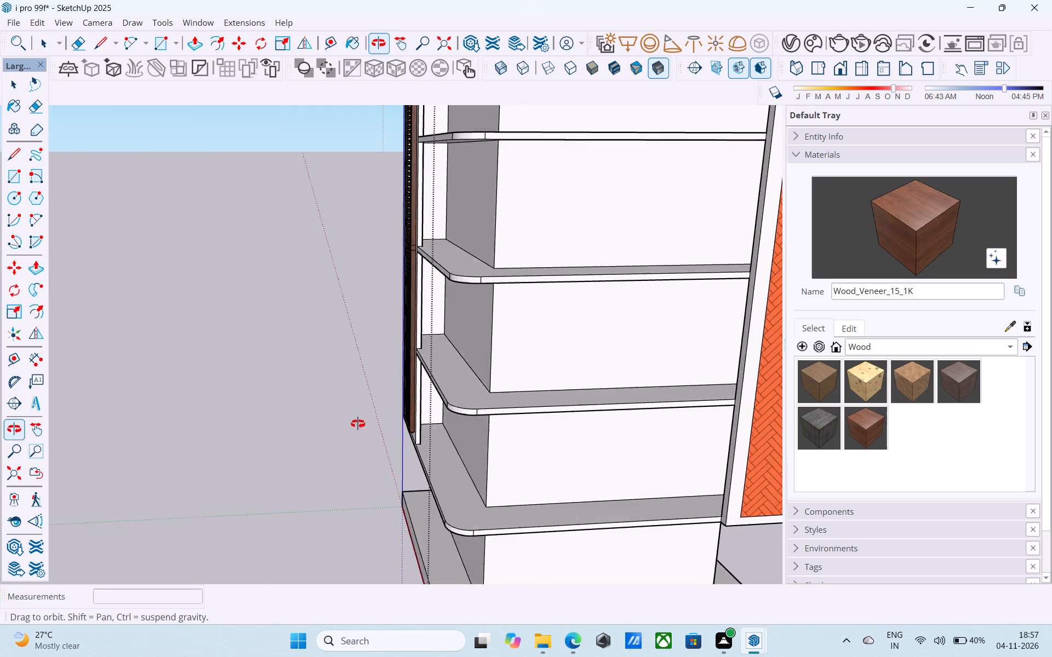
{"action": "middle_click_drag", "start_coordinate": [358, 424], "coordinate": [359, 449]}
{"action": "scroll", "coordinate": [361, 446], "scroll_direction": "down", "scroll_amount": 7}
{"action": "middle_click_drag", "start_coordinate": [361, 443], "coordinate": [385, 416]}
{"action": "scroll", "coordinate": [386, 416], "scroll_direction": "down", "scroll_amount": 6}
{"action": "middle_click_drag", "start_coordinate": [386, 416], "coordinate": [390, 381]}
{"action": "middle_click_drag", "start_coordinate": [466, 356], "coordinate": [495, 350]}
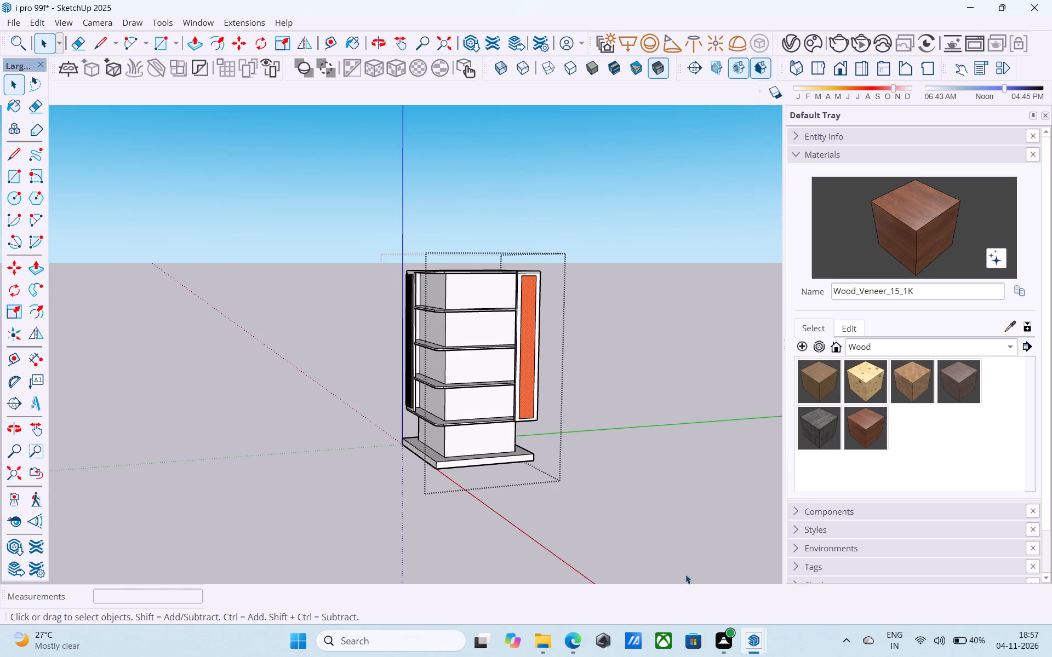
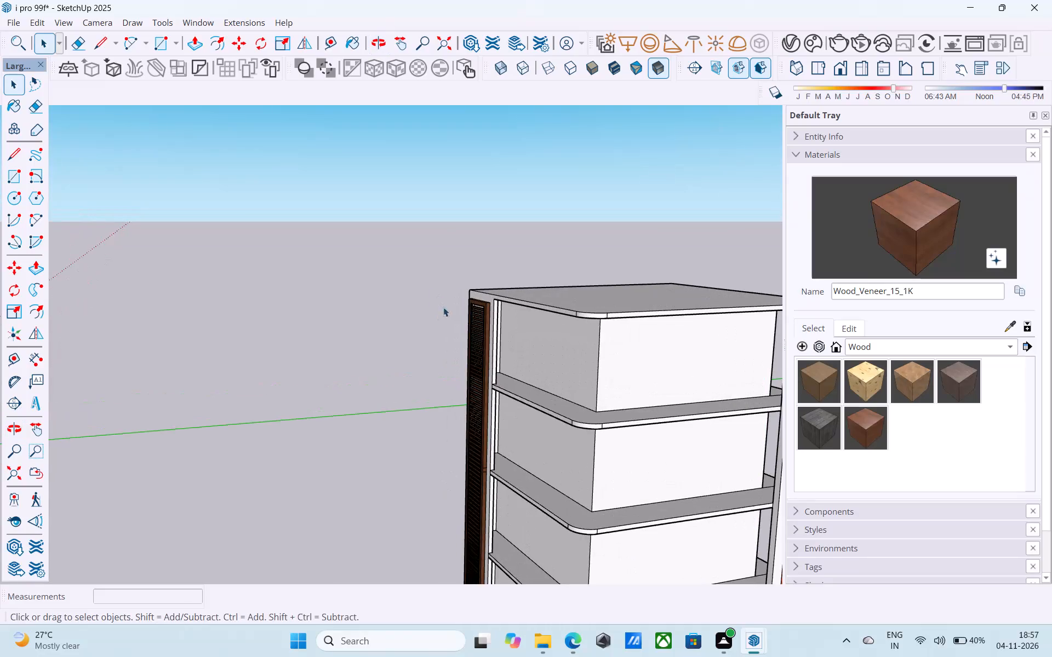
Open the end panel beside the louvered frame for editing and copy its inner front edge 6" toward the back in the top bay.
{"action": "middle_click_drag", "start_coordinate": [466, 343], "coordinate": [424, 316]}
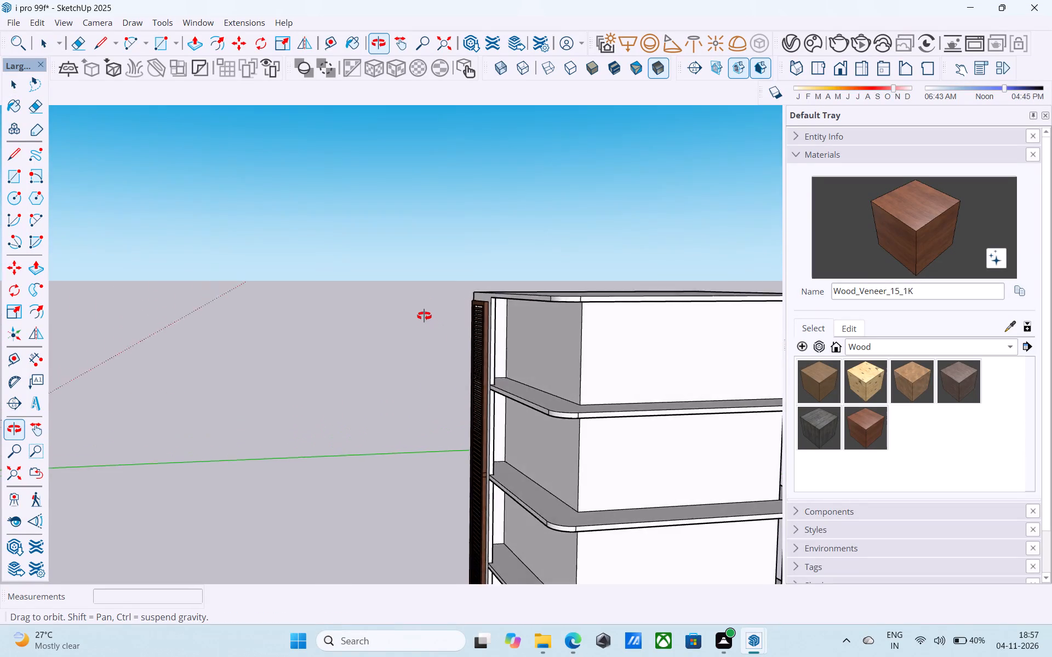
{"action": "middle_click_drag", "start_coordinate": [424, 316], "coordinate": [424, 309]}
{"action": "scroll", "coordinate": [424, 299], "scroll_direction": "up", "scroll_amount": 6}
{"action": "middle_click_drag", "start_coordinate": [479, 325], "coordinate": [309, 293]}
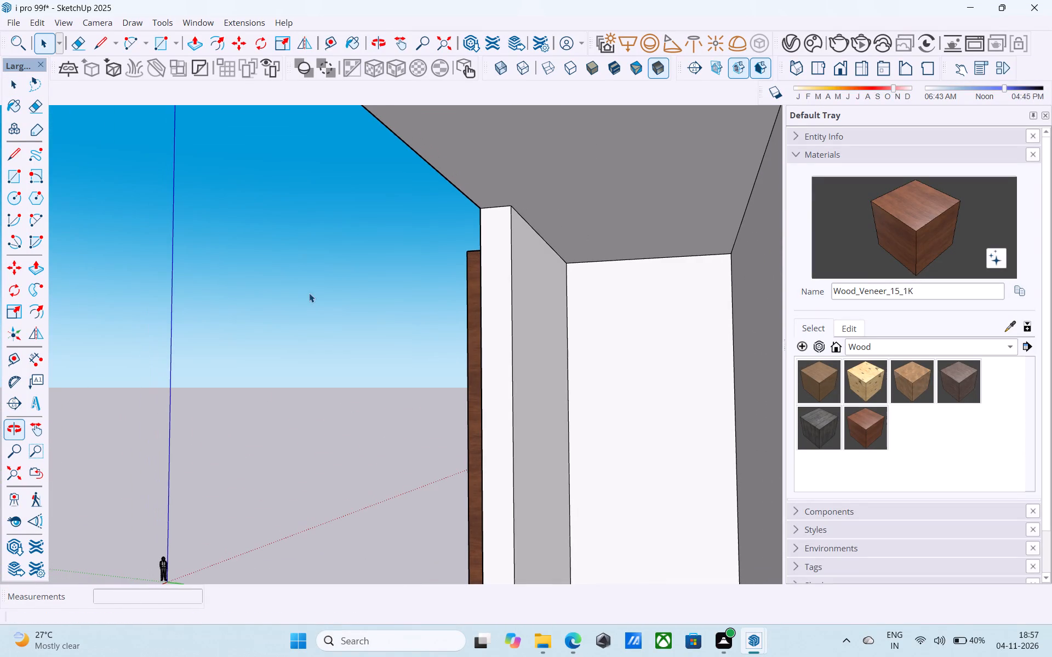
{"action": "left_click", "coordinate": [512, 259]}
{"action": "double_click", "coordinate": [512, 259]}
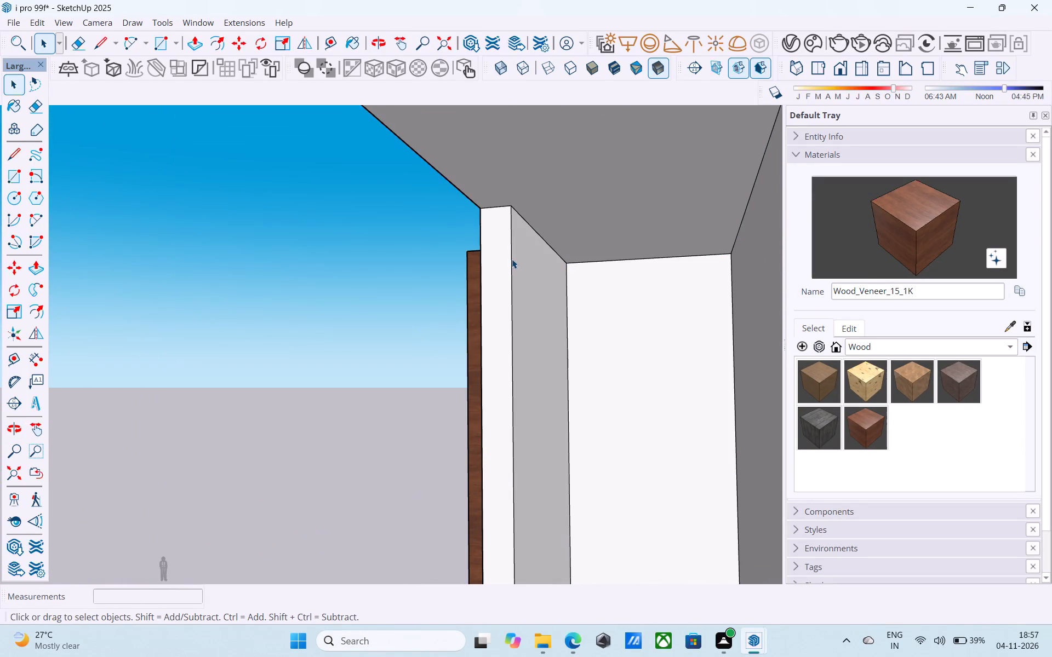
{"action": "left_click", "coordinate": [512, 257]}
{"action": "key", "text": "m"}
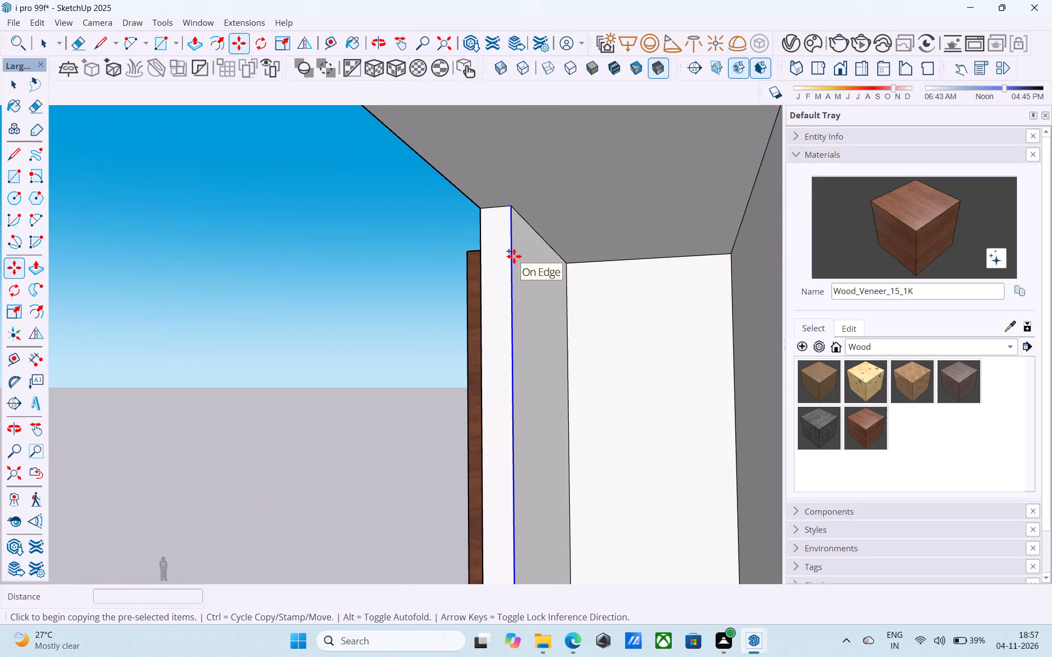
{"action": "left_click", "coordinate": [511, 211]}
{"action": "scroll", "coordinate": [515, 218], "scroll_direction": "up", "scroll_amount": 5}
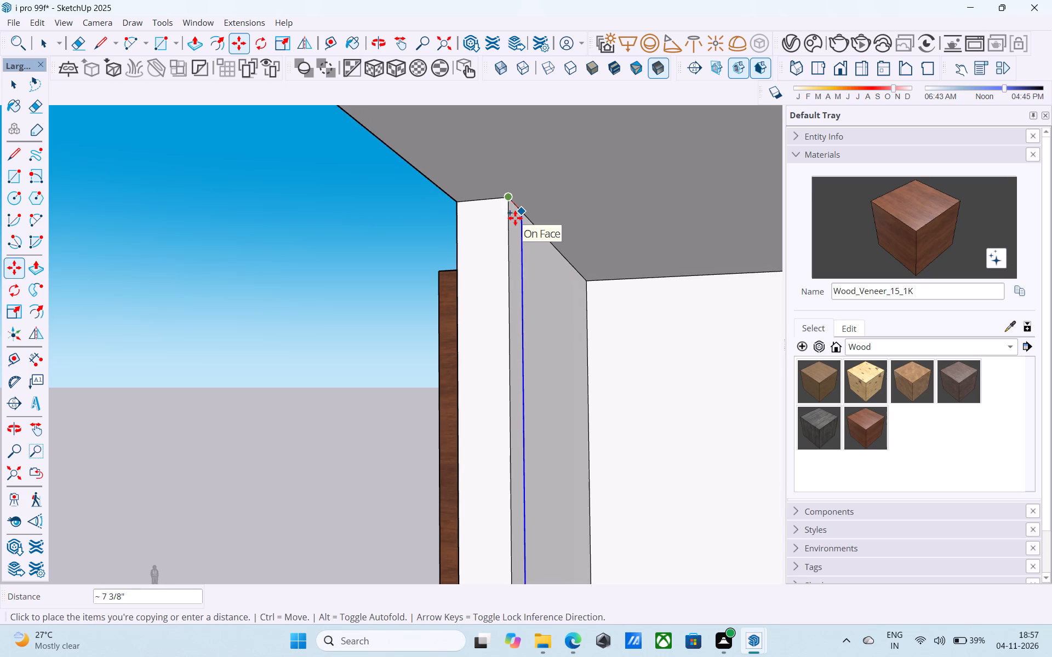
{"action": "type", "text": "6\""}
{"action": "key", "text": "Return"}
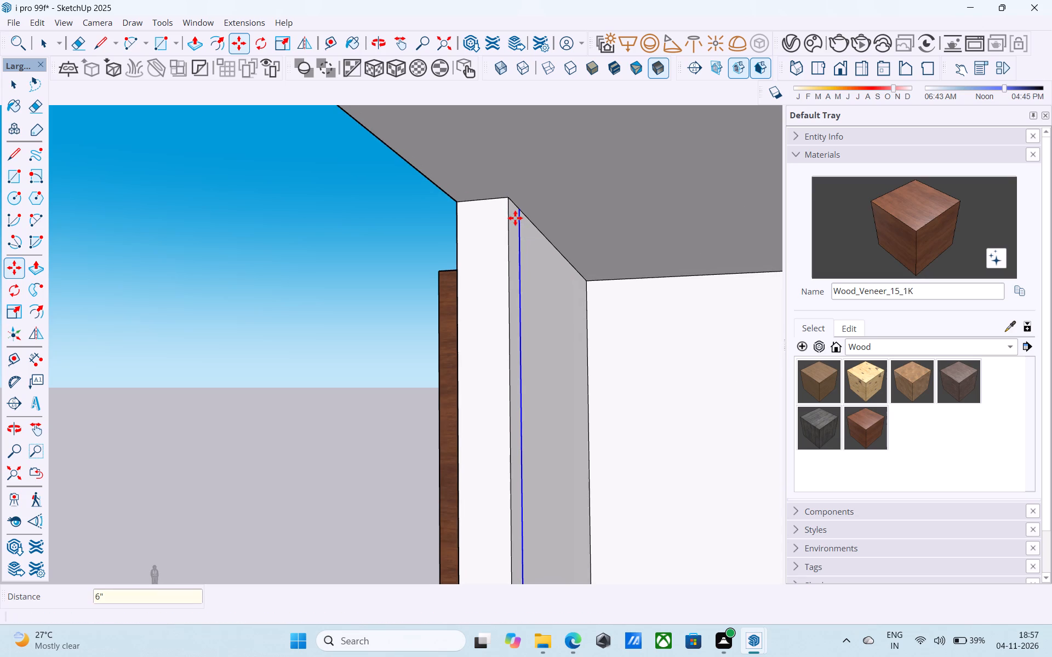
{"action": "key", "text": "space"}
Push/Pull the narrow strip in the top bay 3' 6" across the recess to the central box.
{"action": "scroll", "coordinate": [515, 218], "scroll_direction": "up", "scroll_amount": 2}
{"action": "left_click", "coordinate": [514, 218]}
{"action": "key", "text": "p"}
{"action": "left_click", "coordinate": [514, 218]}
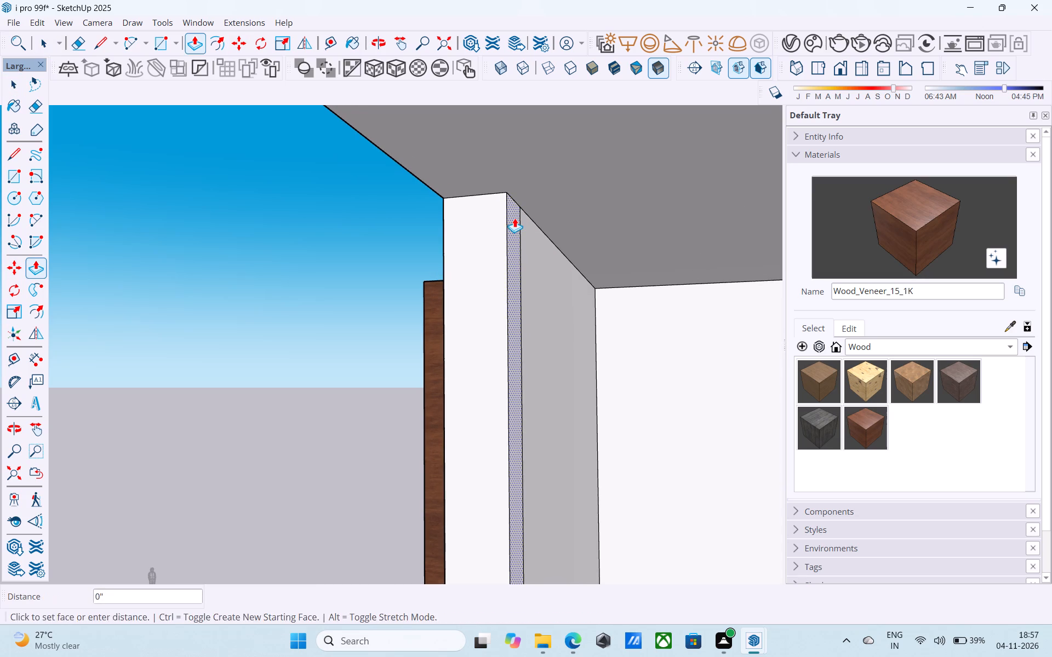
{"action": "middle_click_drag", "start_coordinate": [519, 217], "coordinate": [727, 123]}
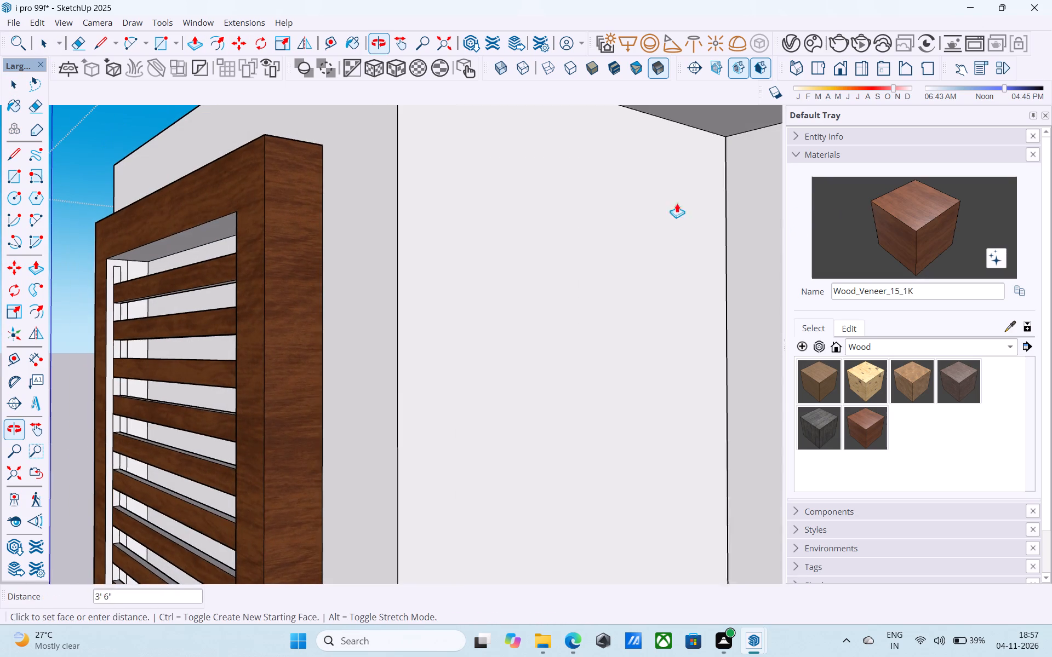
{"action": "scroll", "coordinate": [722, 296], "scroll_direction": "down", "scroll_amount": 4}
{"action": "middle_click_drag", "start_coordinate": [710, 286], "coordinate": [556, 73], "text": "shift"}
{"action": "left_click", "coordinate": [659, 272]}
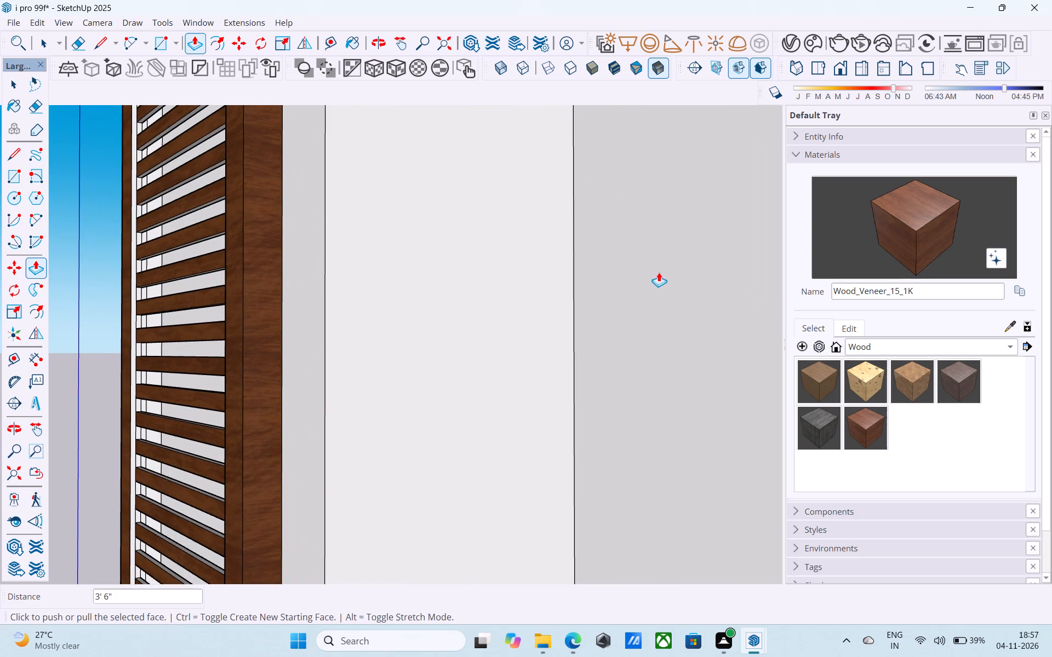
Copy the end panel's inner front edge 6" toward the back in the second shelf bay.
{"action": "scroll", "coordinate": [541, 187], "scroll_direction": "down", "scroll_amount": 18}
{"action": "middle_click_drag", "start_coordinate": [514, 197], "coordinate": [418, 134], "text": "shift"}
{"action": "scroll", "coordinate": [358, 241], "scroll_direction": "up", "scroll_amount": 6}
{"action": "key", "text": "space"}
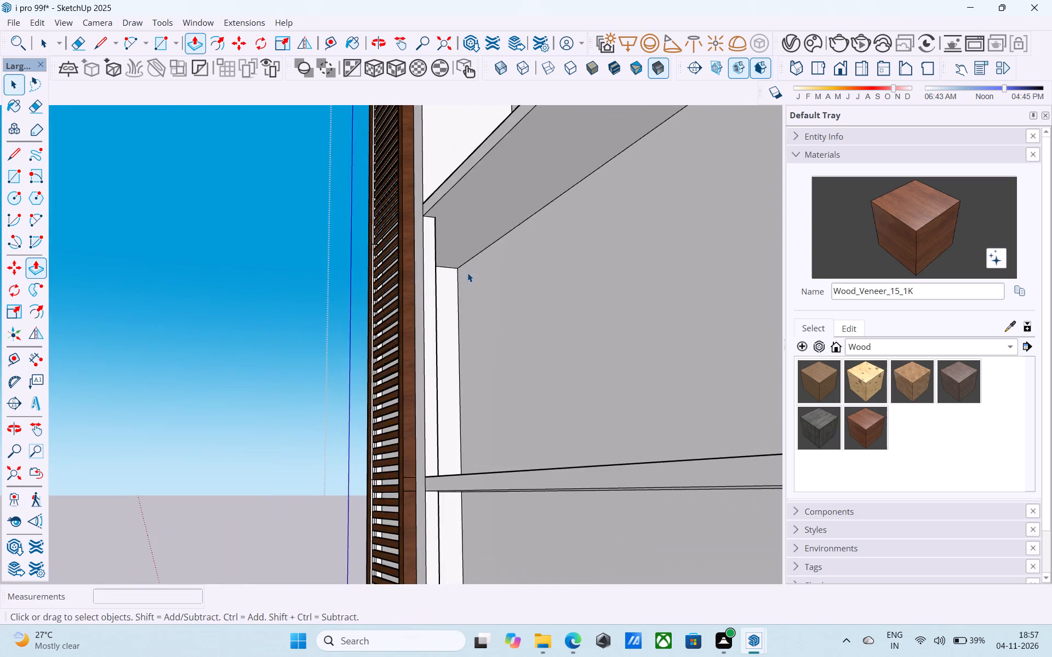
{"action": "middle_click_drag", "start_coordinate": [466, 273], "coordinate": [369, 286]}
{"action": "scroll", "coordinate": [370, 278], "scroll_direction": "up", "scroll_amount": 11}
{"action": "middle_click_drag", "start_coordinate": [391, 272], "coordinate": [355, 316]}
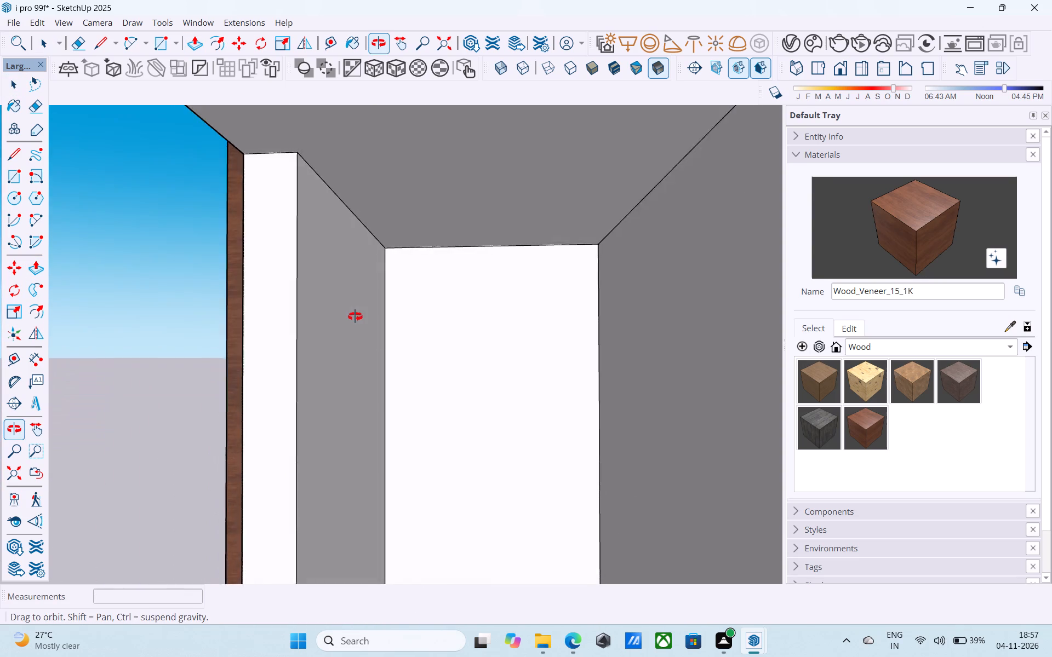
{"action": "middle_click_drag", "start_coordinate": [355, 316], "coordinate": [359, 325]}
{"action": "left_click", "coordinate": [308, 244]}
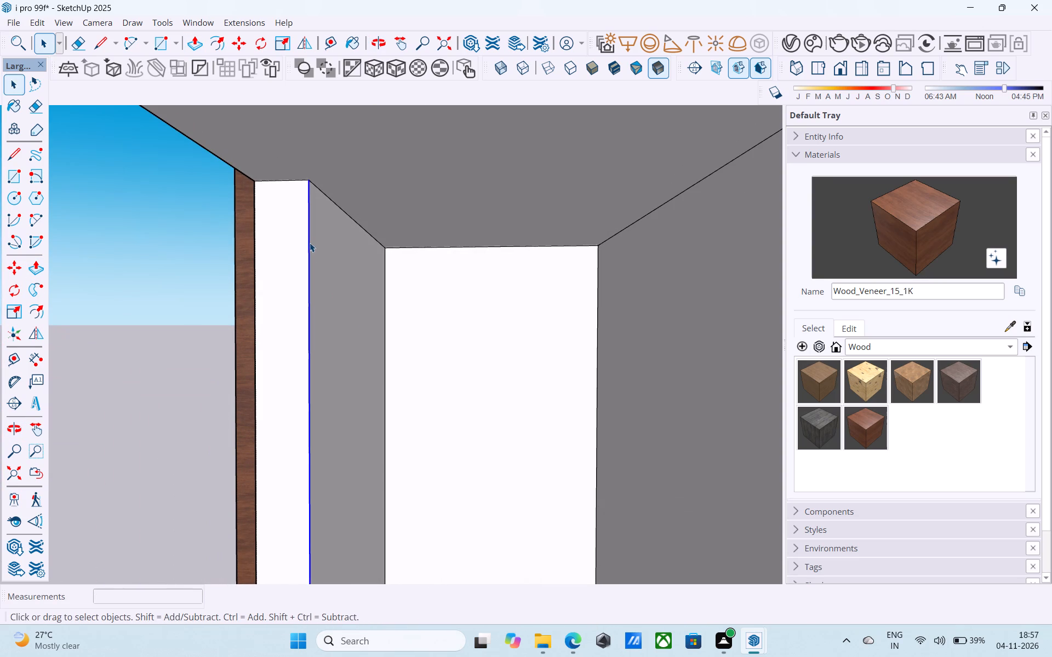
{"action": "key", "text": "m"}
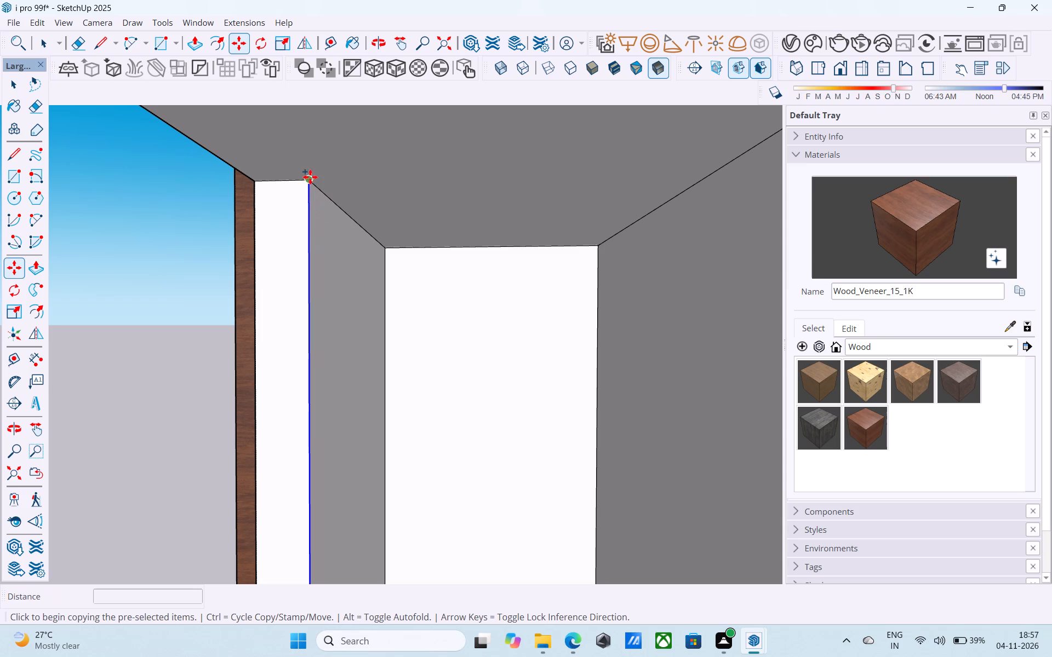
{"action": "scroll", "coordinate": [310, 183], "scroll_direction": "up", "scroll_amount": 4}
{"action": "middle_click_drag", "start_coordinate": [310, 184], "coordinate": [296, 188]}
{"action": "scroll", "coordinate": [309, 184], "scroll_direction": "up", "scroll_amount": 1}
{"action": "left_click", "coordinate": [306, 180]}
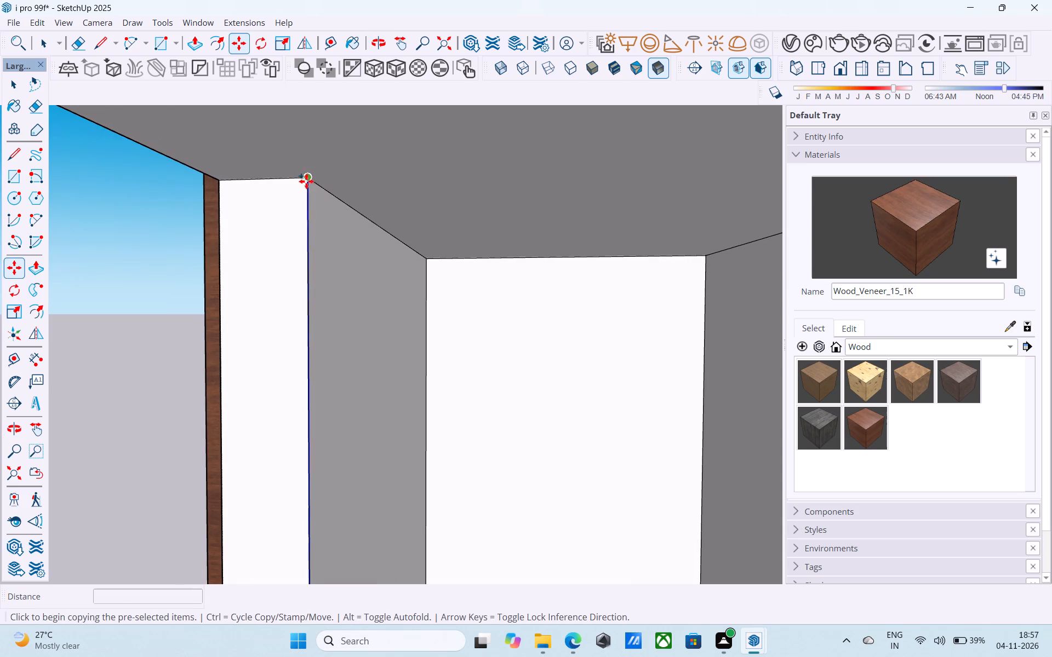
{"action": "scroll", "coordinate": [310, 196], "scroll_direction": "up", "scroll_amount": 4}
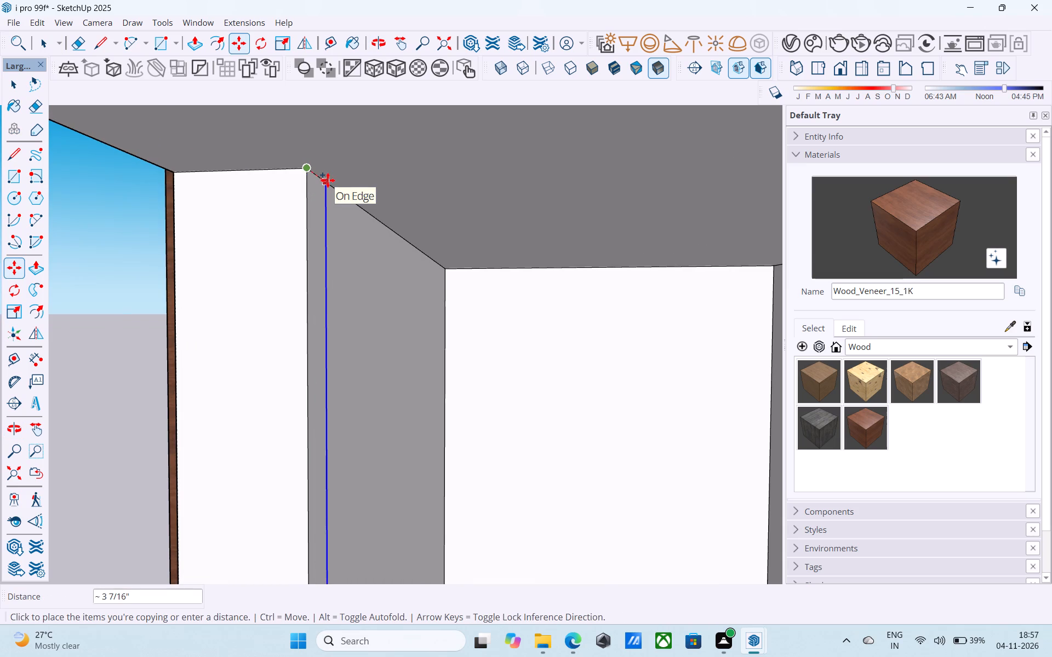
{"action": "scroll", "coordinate": [328, 180], "scroll_direction": "up", "scroll_amount": 3}
{"action": "middle_click_drag", "start_coordinate": [328, 181], "coordinate": [292, 189]}
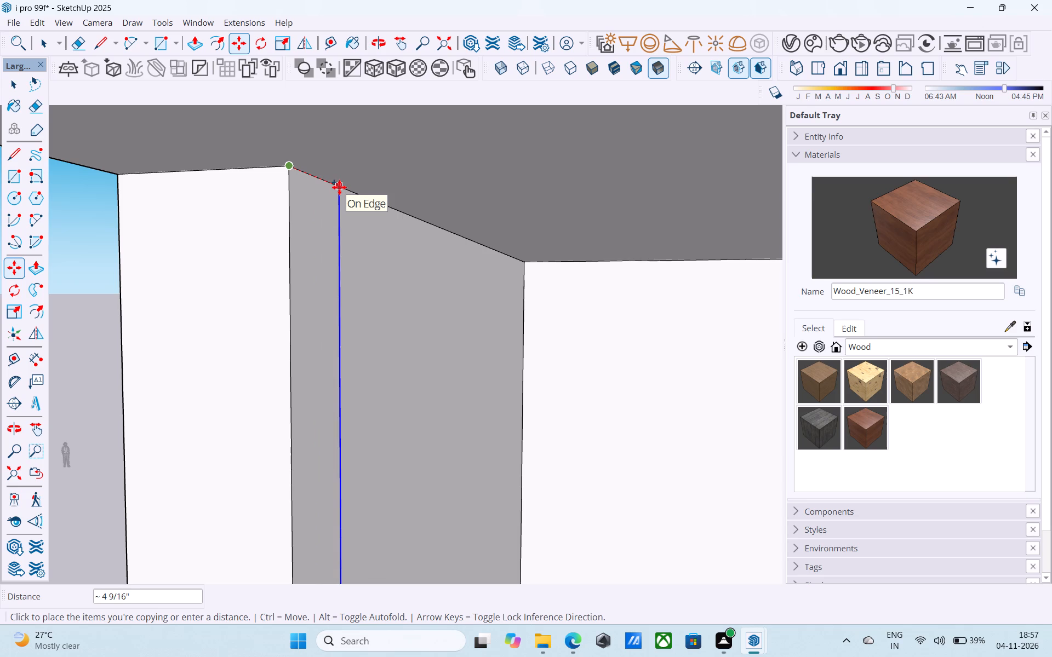
{"action": "type", "text": "6\""}
{"action": "key", "text": "Return"}
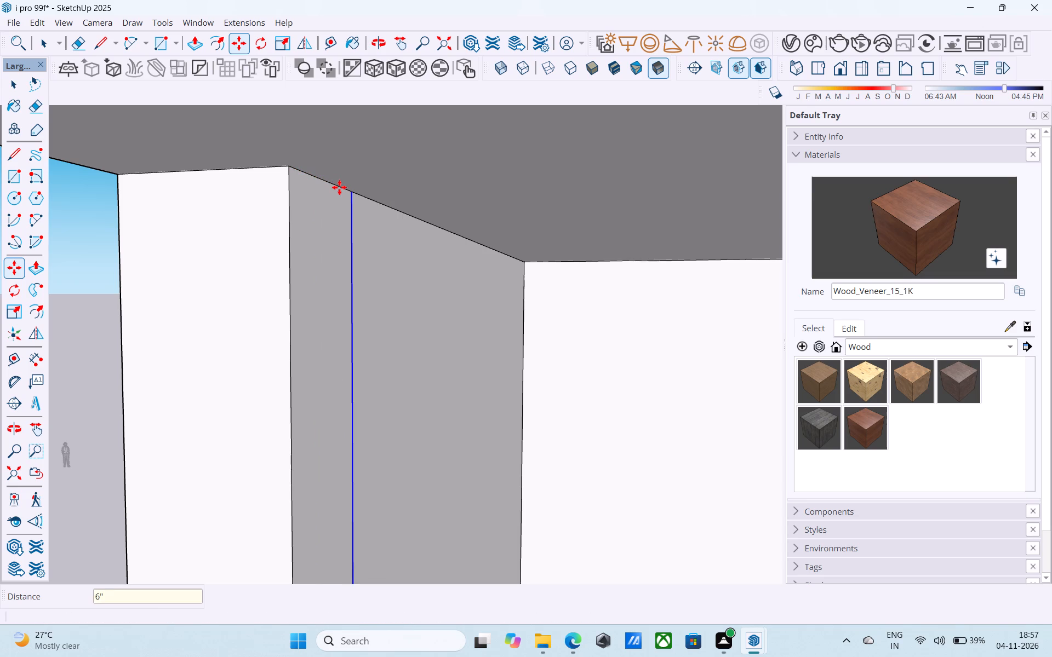
{"action": "key", "text": "space"}
Push/Pull the 6" strip in the second bay 3' 6" across the recess to the central box.
{"action": "left_click", "coordinate": [338, 224]}
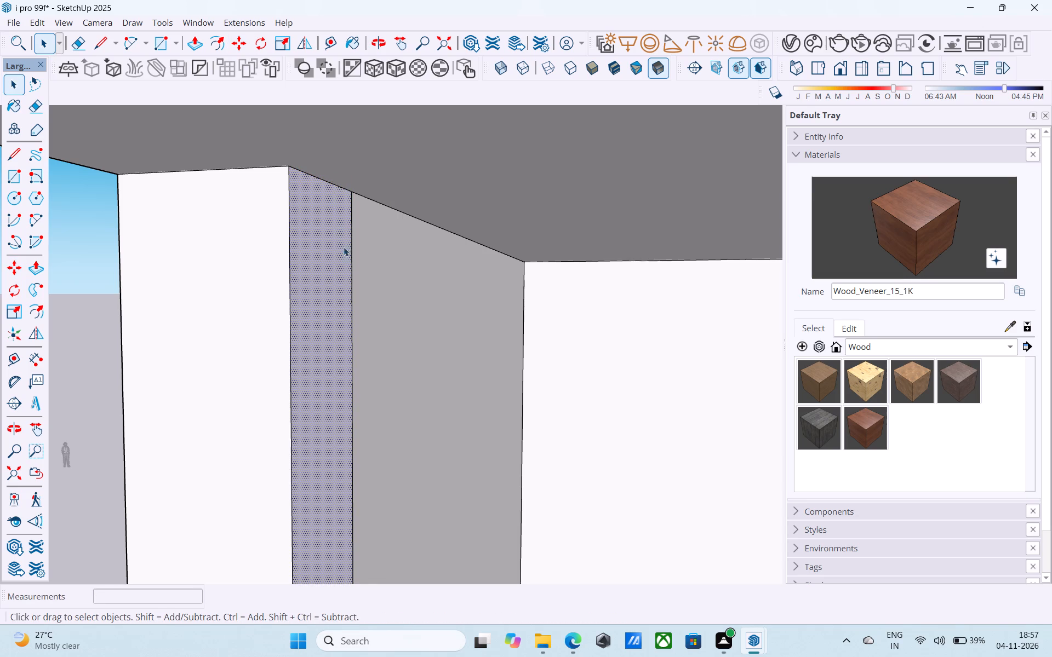
{"action": "key", "text": "p"}
{"action": "left_click", "coordinate": [340, 246]}
{"action": "middle_click_drag", "start_coordinate": [438, 262], "coordinate": [928, 249]}
{"action": "scroll", "coordinate": [730, 250], "scroll_direction": "down", "scroll_amount": 8}
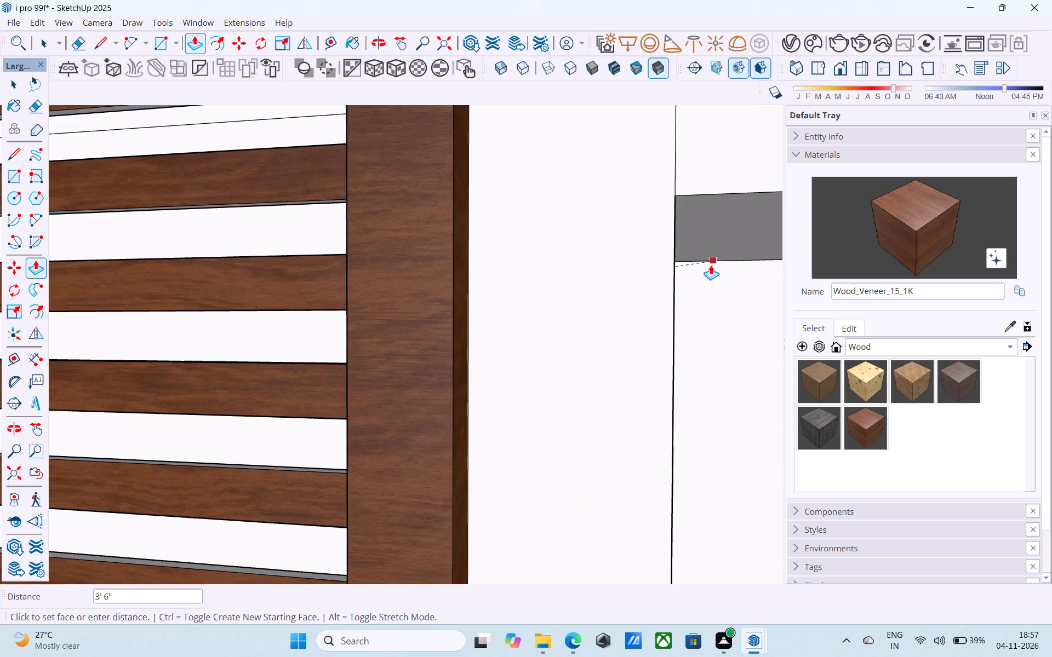
{"action": "scroll", "coordinate": [711, 265], "scroll_direction": "down", "scroll_amount": 4}
{"action": "scroll", "coordinate": [730, 320], "scroll_direction": "down", "scroll_amount": 3}
{"action": "middle_click_drag", "start_coordinate": [730, 320], "coordinate": [502, 289]}
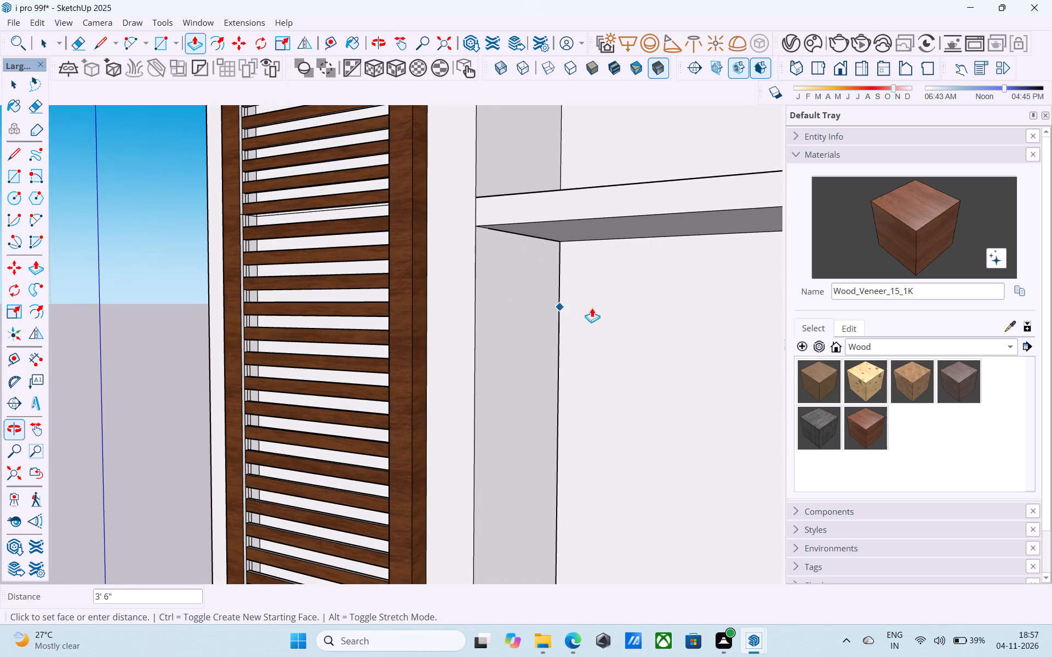
{"action": "left_click", "coordinate": [625, 299]}
Copy the end panel's inner front edge 6" toward the back in the third shelf bay.
{"action": "scroll", "coordinate": [625, 299], "scroll_direction": "down", "scroll_amount": 3}
{"action": "middle_click_drag", "start_coordinate": [605, 306], "coordinate": [319, 243]}
{"action": "middle_click_drag", "start_coordinate": [503, 449], "coordinate": [566, 183], "text": "shift"}
{"action": "scroll", "coordinate": [569, 171], "scroll_direction": "down", "scroll_amount": 3}
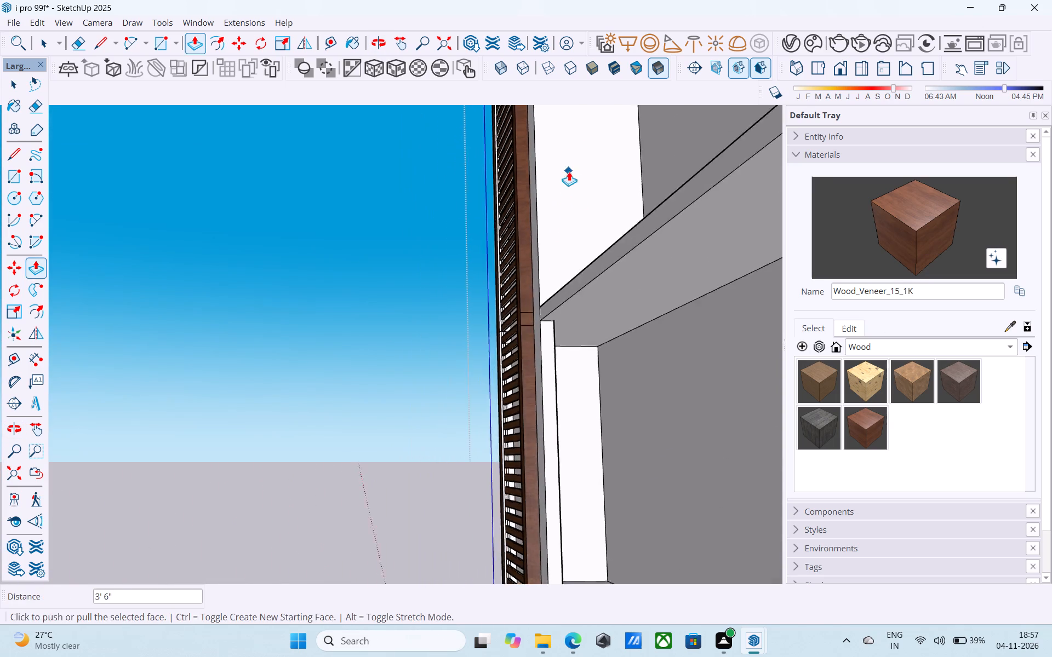
{"action": "scroll", "coordinate": [569, 171], "scroll_direction": "down", "scroll_amount": 3}
{"action": "middle_click_drag", "start_coordinate": [592, 320], "coordinate": [585, 263], "text": "shift"}
{"action": "scroll", "coordinate": [551, 269], "scroll_direction": "up", "scroll_amount": 6}
{"action": "key", "text": "space"}
{"action": "middle_click_drag", "start_coordinate": [588, 221], "coordinate": [488, 259]}
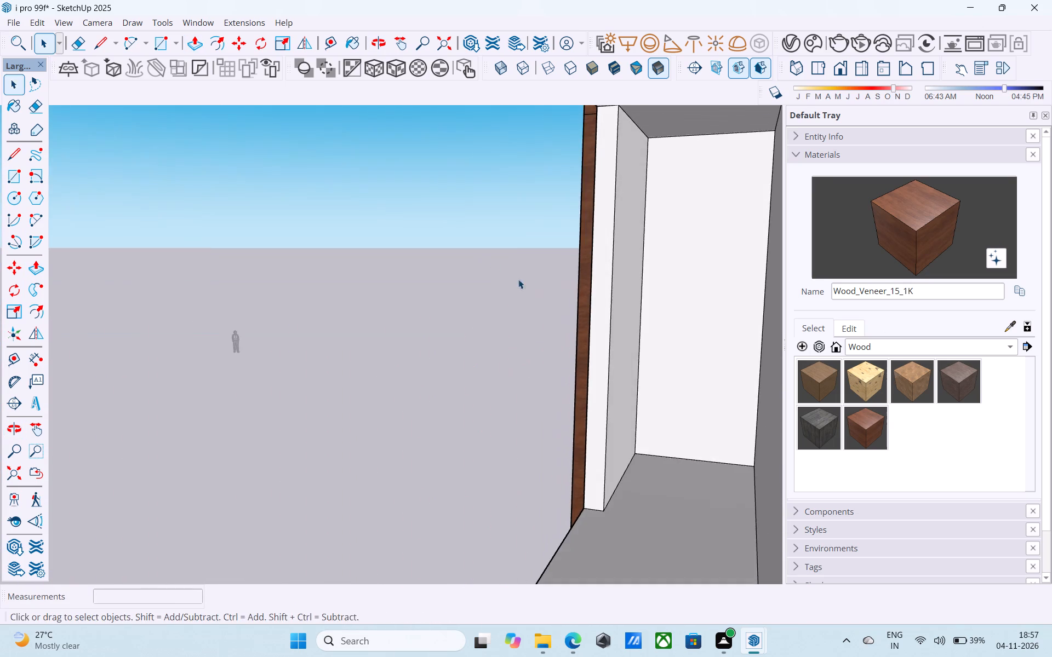
{"action": "middle_click_drag", "start_coordinate": [561, 273], "coordinate": [702, 301]}
{"action": "scroll", "coordinate": [707, 295], "scroll_direction": "down", "scroll_amount": 16}
{"action": "scroll", "coordinate": [707, 297], "scroll_direction": "up", "scroll_amount": 2}
{"action": "scroll", "coordinate": [707, 297], "scroll_direction": "down", "scroll_amount": 4}
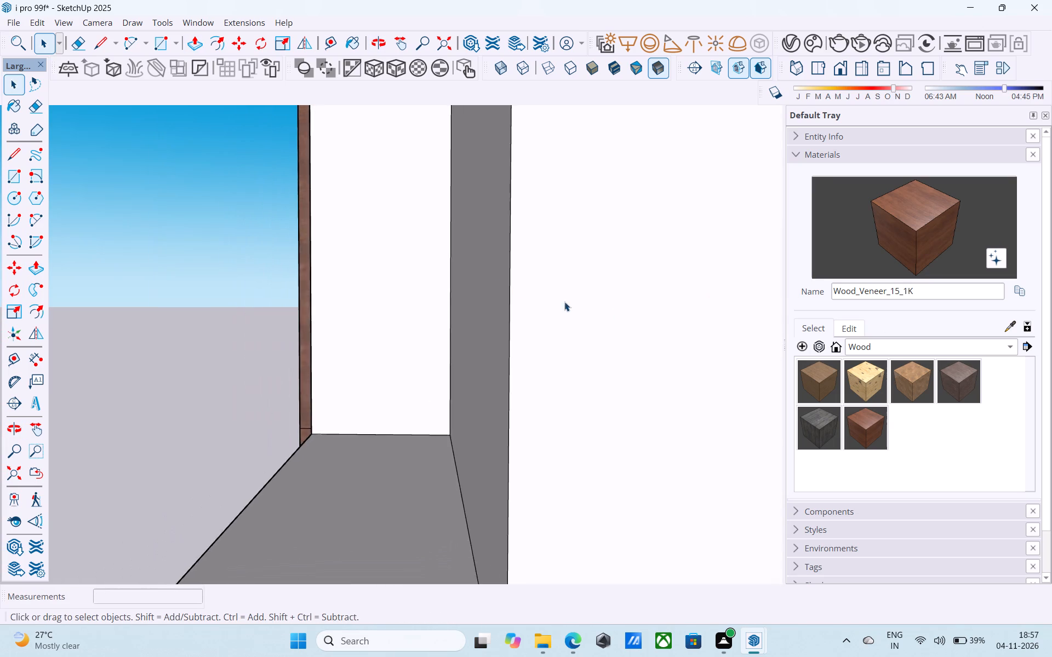
{"action": "scroll", "coordinate": [564, 302], "scroll_direction": "down", "scroll_amount": 14}
{"action": "middle_click_drag", "start_coordinate": [468, 342], "coordinate": [491, 283], "text": "shift"}
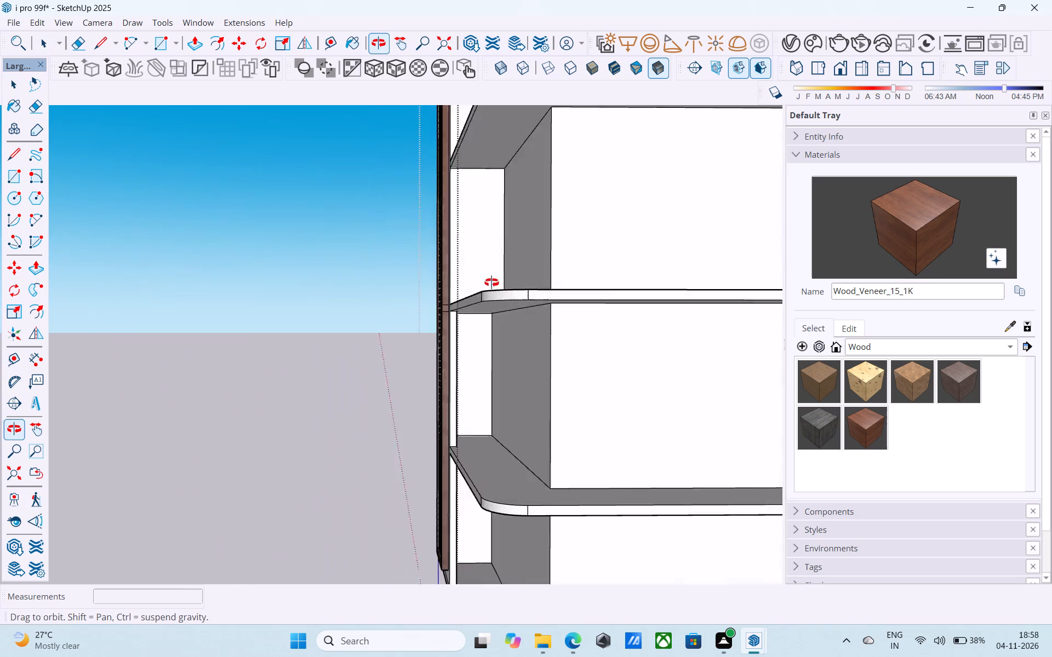
{"action": "middle_click_drag", "start_coordinate": [491, 283], "coordinate": [476, 274], "text": "shift"}
{"action": "scroll", "coordinate": [462, 353], "scroll_direction": "up", "scroll_amount": 16}
{"action": "middle_click_drag", "start_coordinate": [535, 360], "coordinate": [485, 344]}
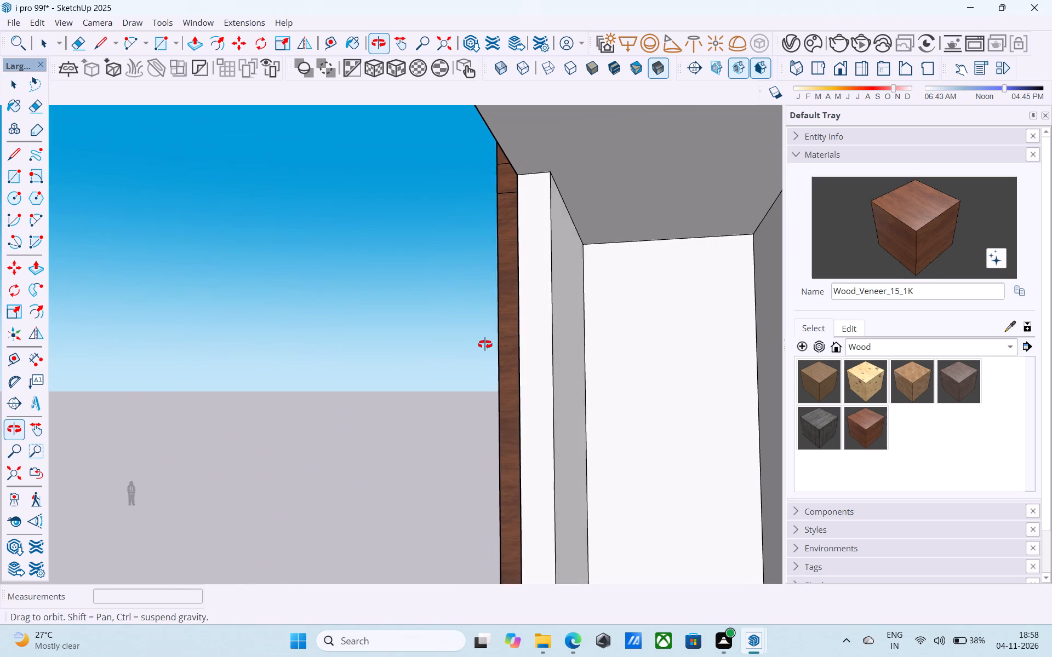
{"action": "middle_click_drag", "start_coordinate": [485, 344], "coordinate": [483, 345]}
{"action": "scroll", "coordinate": [556, 226], "scroll_direction": "up", "scroll_amount": 6}
{"action": "left_click", "coordinate": [547, 220]}
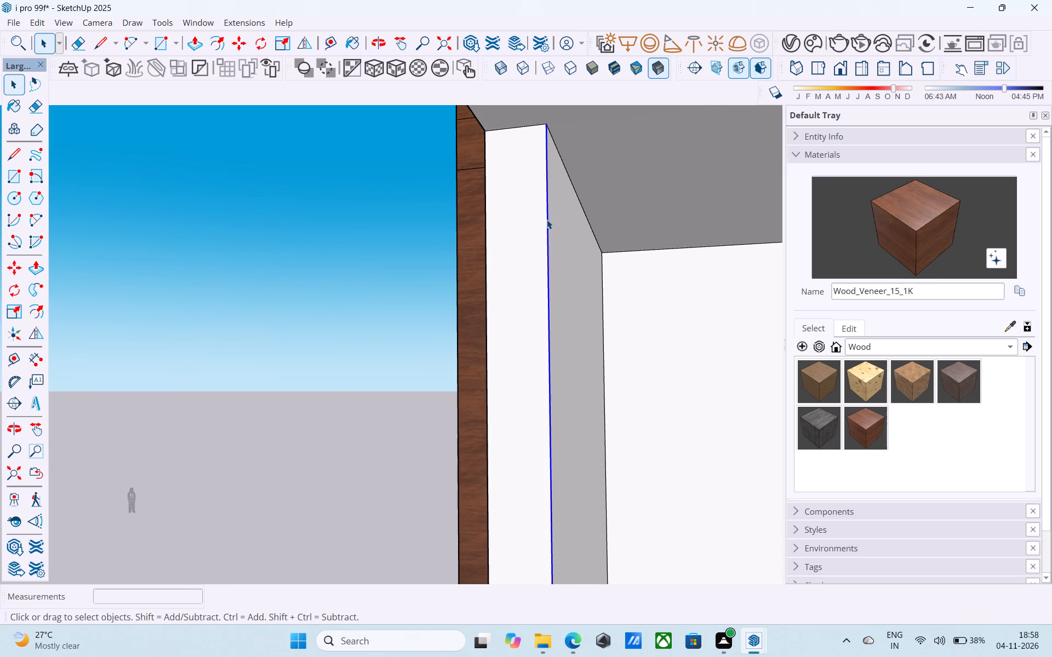
{"action": "key", "text": "m"}
{"action": "middle_click_drag", "start_coordinate": [547, 219], "coordinate": [531, 231]}
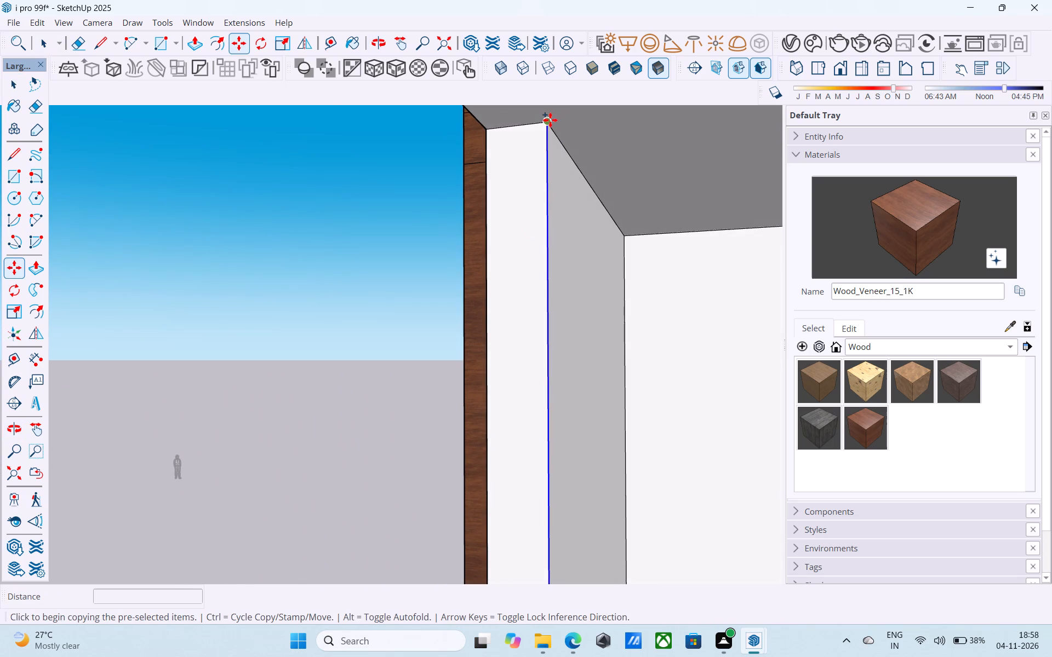
{"action": "left_click", "coordinate": [550, 120]}
{"action": "scroll", "coordinate": [559, 129], "scroll_direction": "up", "scroll_amount": 4}
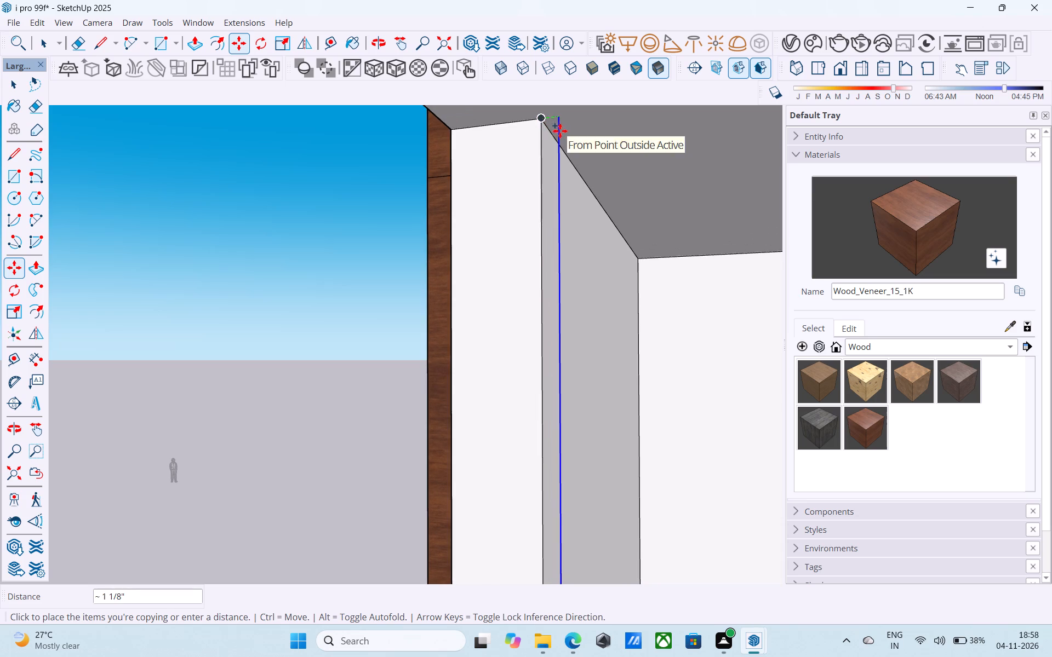
{"action": "left_click", "coordinate": [564, 143]}
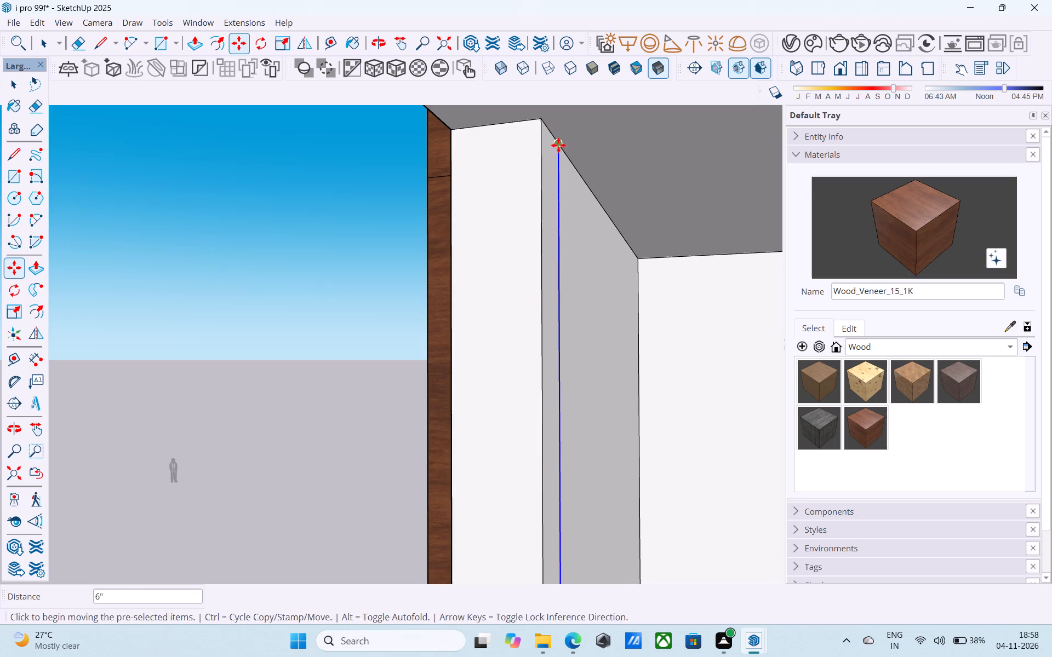
{"action": "key", "text": "space"}
Push/Pull the 6" strip in the third bay 3' 6" across the recess to the central box.
{"action": "left_click", "coordinate": [554, 146]}
{"action": "key", "text": "p"}
{"action": "left_click", "coordinate": [554, 146]}
{"action": "middle_click_drag", "start_coordinate": [579, 155], "coordinate": [967, 163]}
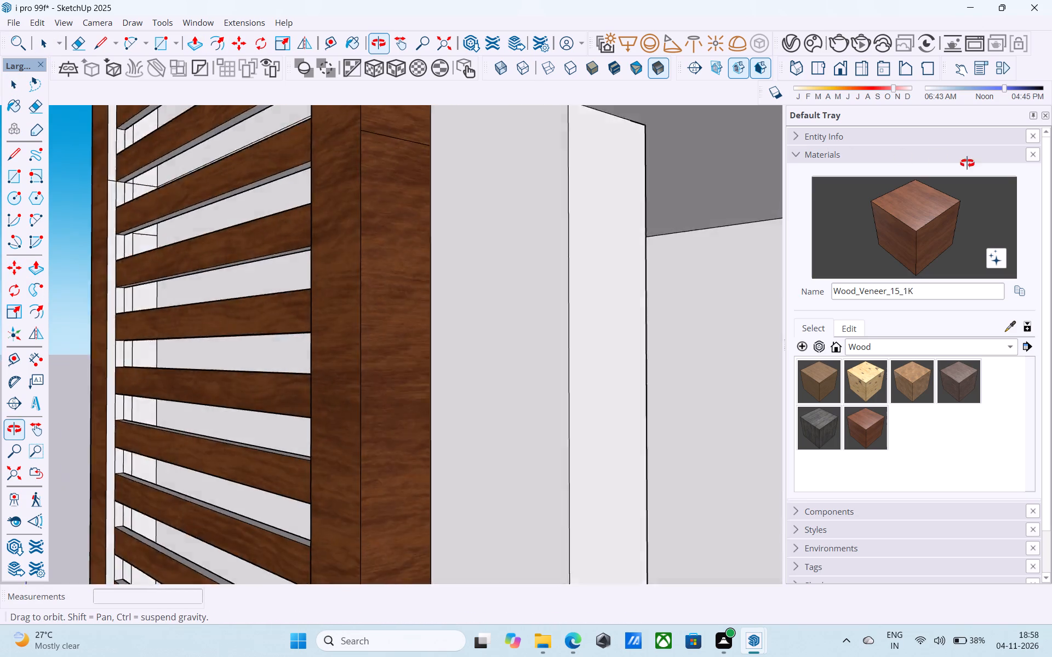
{"action": "middle_click_drag", "start_coordinate": [967, 163], "coordinate": [732, 131]}
{"action": "left_click", "coordinate": [620, 262]}
Copy the end panel's inner front edge 6" toward the back in the fourth, lowest shelf bay.
{"action": "scroll", "coordinate": [572, 244], "scroll_direction": "down", "scroll_amount": 6}
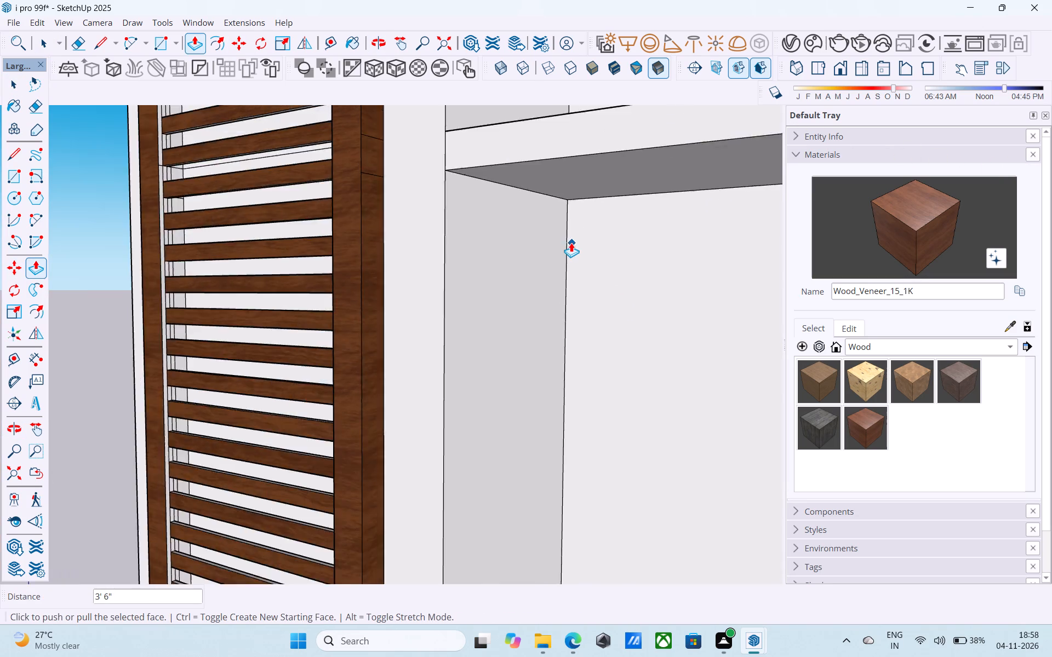
{"action": "scroll", "coordinate": [571, 243], "scroll_direction": "down", "scroll_amount": 20}
{"action": "scroll", "coordinate": [571, 243], "scroll_direction": "down", "scroll_amount": 1}
{"action": "middle_click_drag", "start_coordinate": [569, 247], "coordinate": [489, 245], "text": "shift"}
{"action": "scroll", "coordinate": [488, 247], "scroll_direction": "down", "scroll_amount": 6}
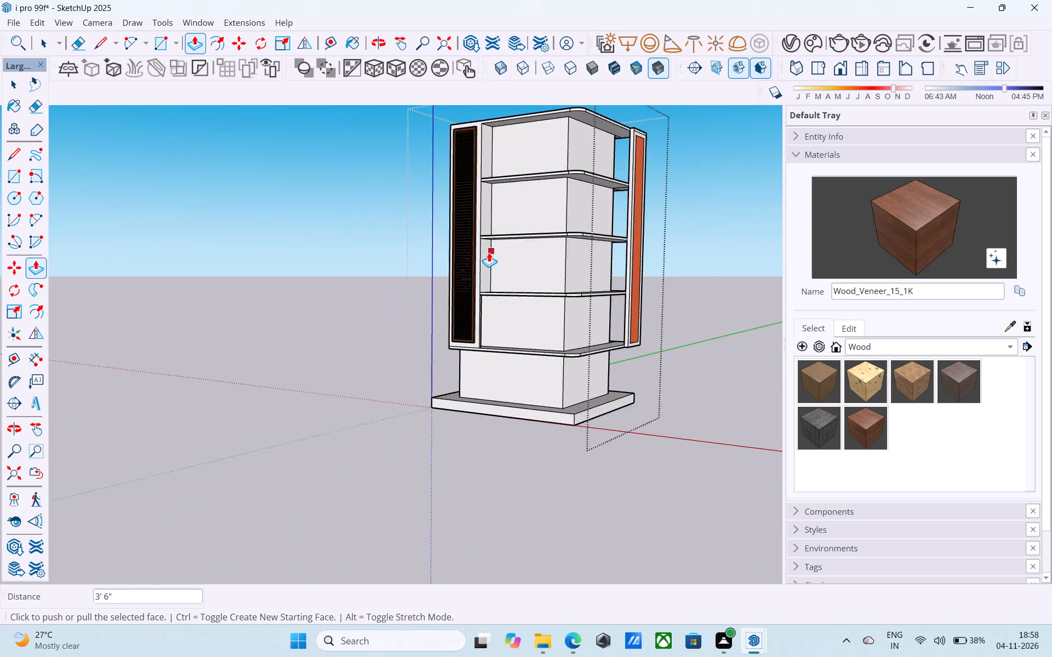
{"action": "scroll", "coordinate": [489, 252], "scroll_direction": "down", "scroll_amount": 3}
{"action": "middle_click_drag", "start_coordinate": [490, 257], "coordinate": [262, 292], "text": "shift"}
{"action": "scroll", "coordinate": [396, 359], "scroll_direction": "up", "scroll_amount": 11}
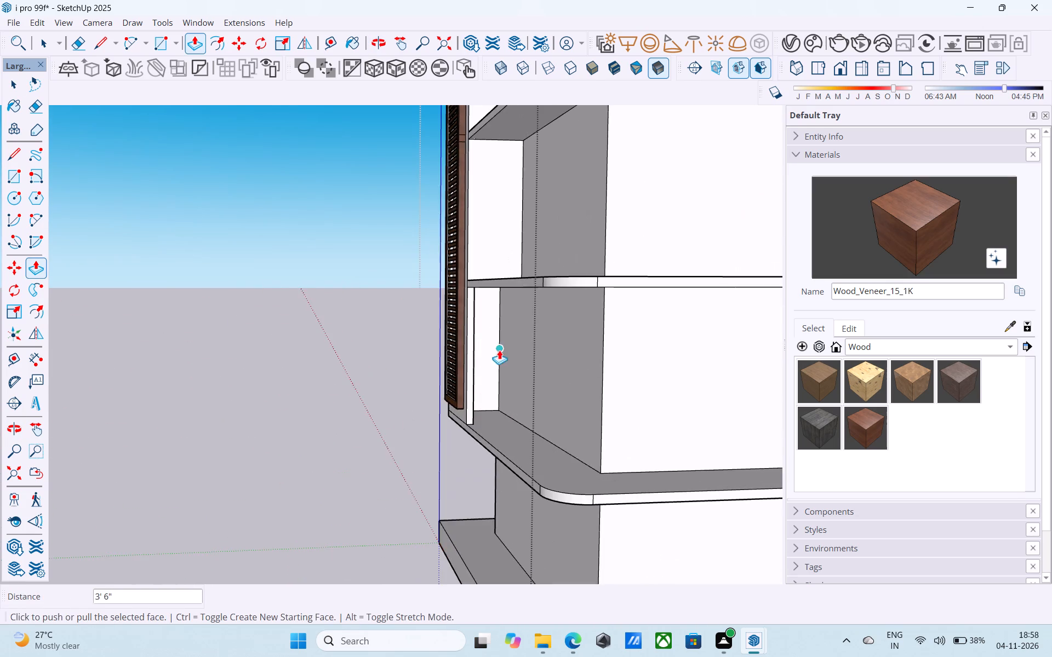
{"action": "key", "text": "space"}
{"action": "middle_click_drag", "start_coordinate": [484, 335], "coordinate": [402, 313]}
{"action": "scroll", "coordinate": [416, 309], "scroll_direction": "up", "scroll_amount": 15}
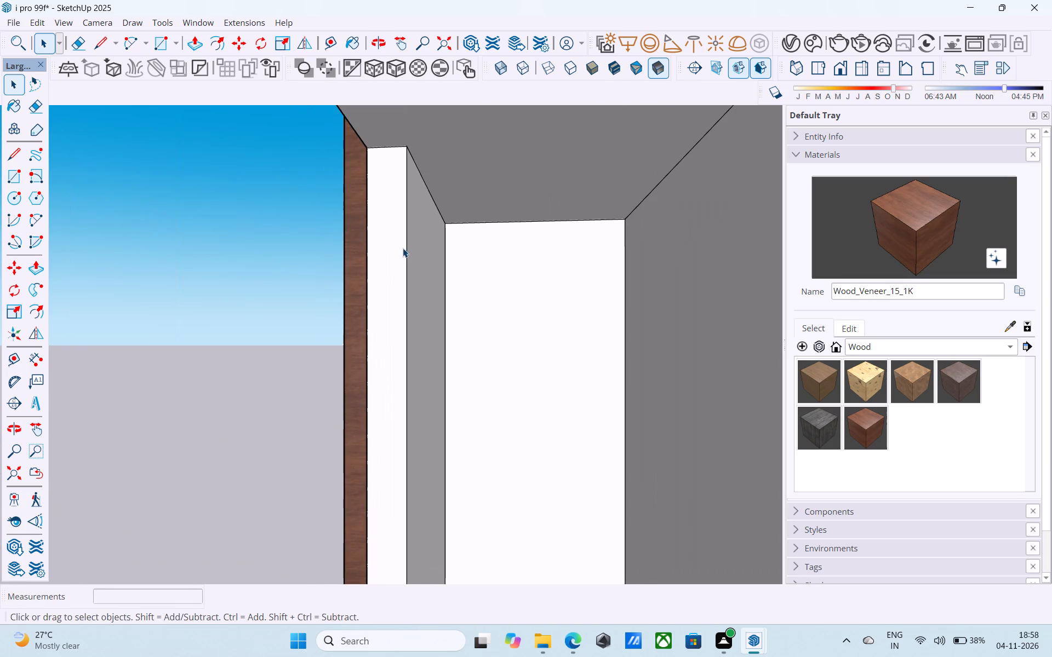
{"action": "left_click", "coordinate": [409, 238]}
{"action": "middle_click_drag", "start_coordinate": [409, 237], "coordinate": [399, 243]}
{"action": "scroll", "coordinate": [399, 243], "scroll_direction": "up", "scroll_amount": 5}
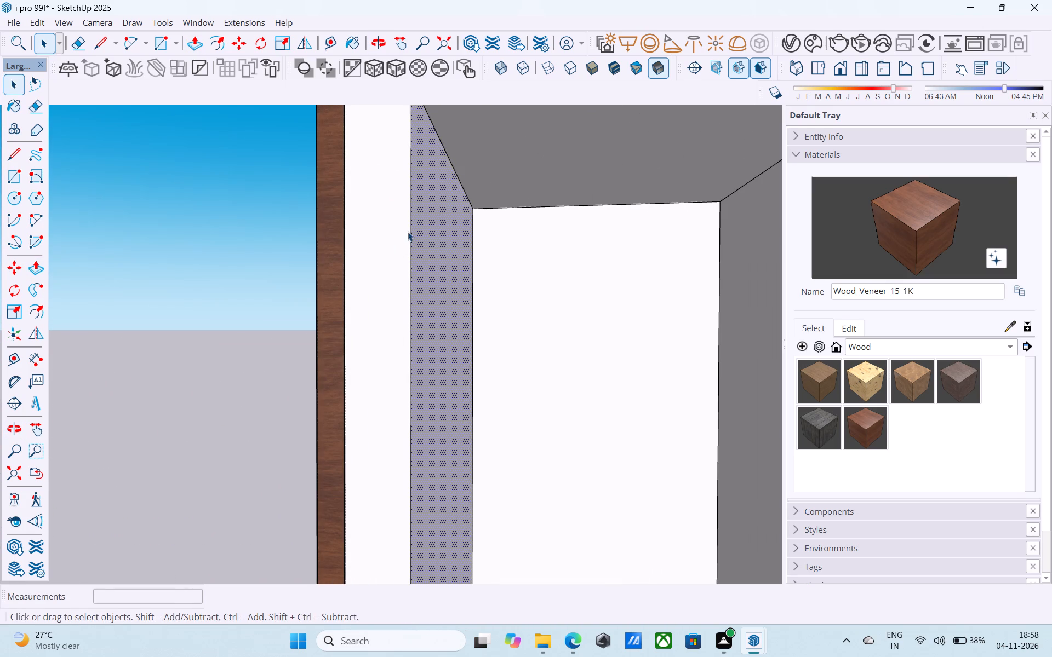
{"action": "left_click", "coordinate": [412, 225]}
{"action": "scroll", "coordinate": [415, 222], "scroll_direction": "down", "scroll_amount": 5}
{"action": "middle_click_drag", "start_coordinate": [415, 222], "coordinate": [402, 291], "text": "shift"}
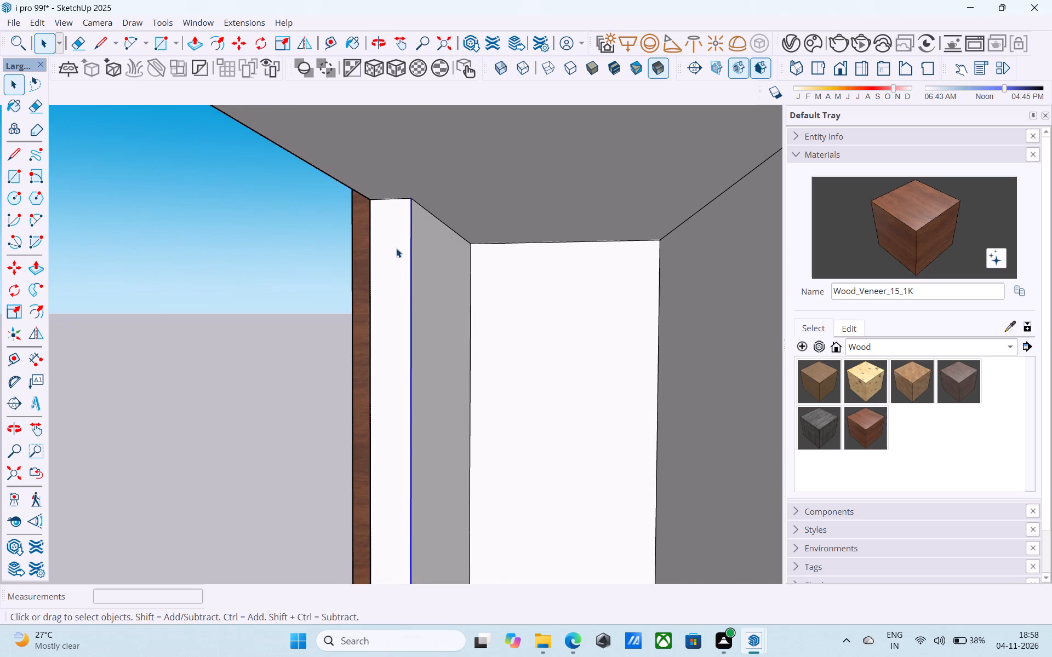
{"action": "key", "text": "m"}
{"action": "scroll", "coordinate": [395, 210], "scroll_direction": "up", "scroll_amount": 11}
{"action": "left_click", "coordinate": [431, 185]}
{"action": "middle_click_drag", "start_coordinate": [443, 194], "coordinate": [422, 192]}
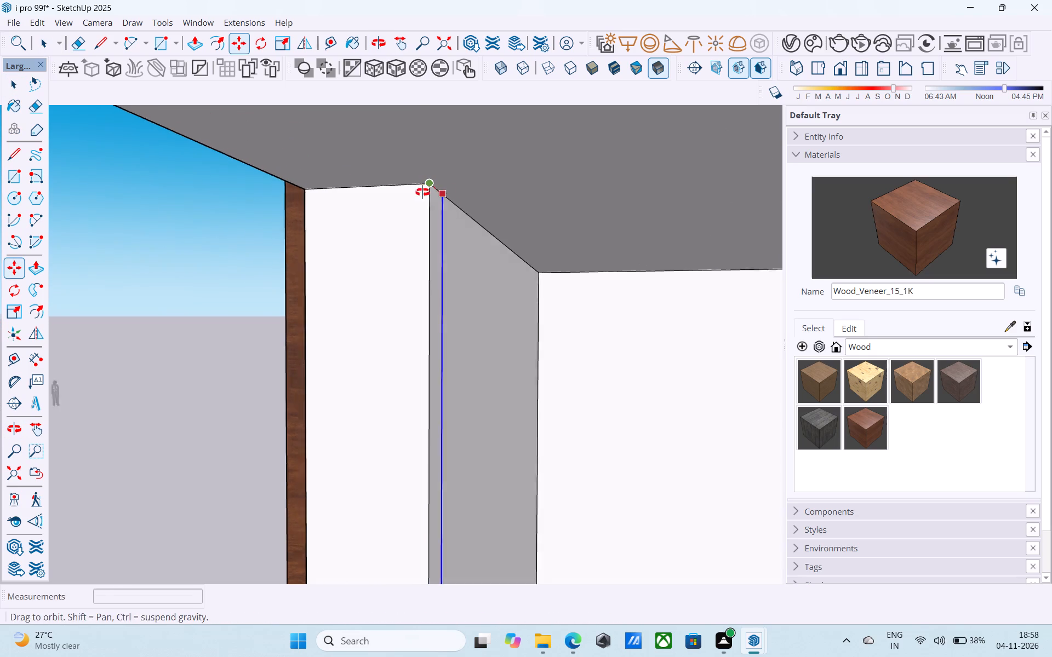
{"action": "middle_click_drag", "start_coordinate": [422, 192], "coordinate": [419, 192]}
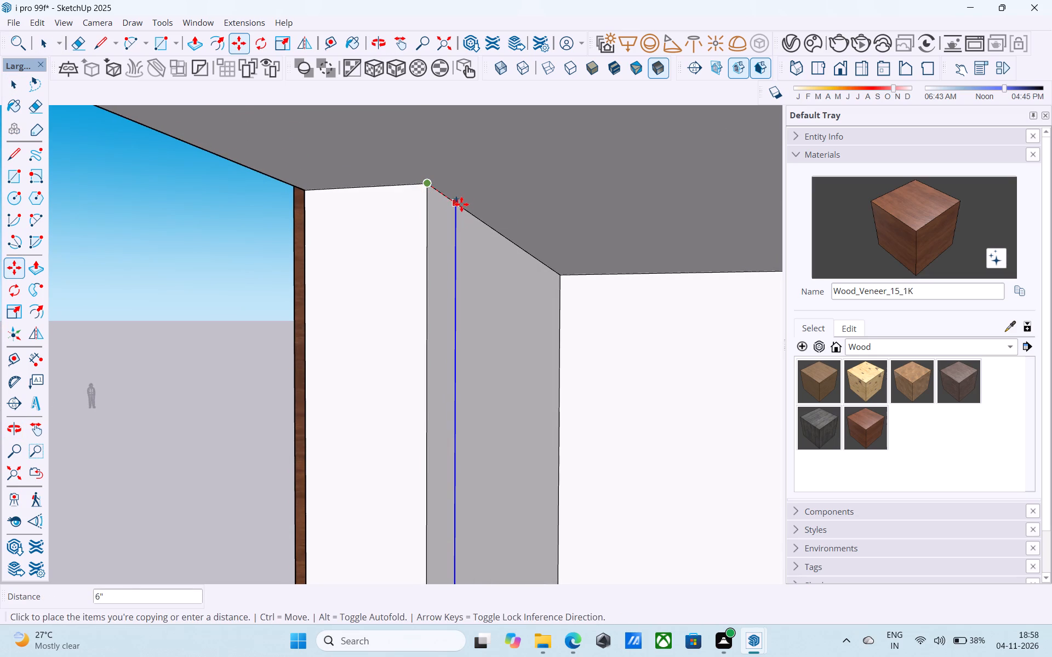
{"action": "left_click", "coordinate": [461, 204]}
Push/Pull the 6" strip in the lowest bay 3' 6" across the recess to the central box.
{"action": "key", "text": "space"}
{"action": "left_click", "coordinate": [451, 214]}
{"action": "key", "text": "p"}
{"action": "left_click", "coordinate": [451, 215]}
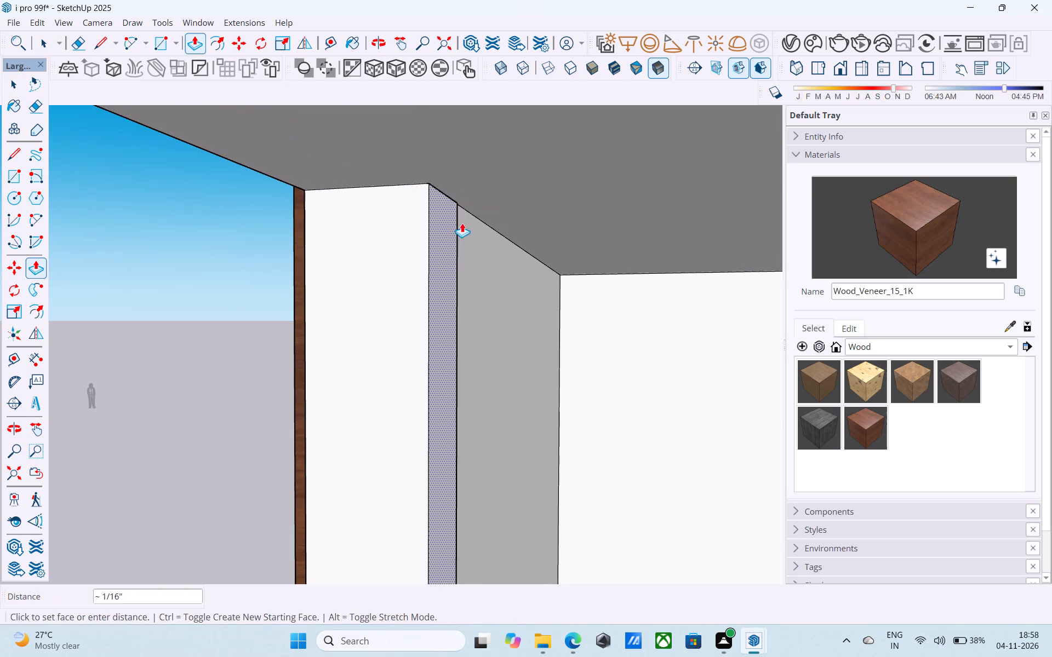
{"action": "middle_click_drag", "start_coordinate": [467, 224], "coordinate": [361, 168]}
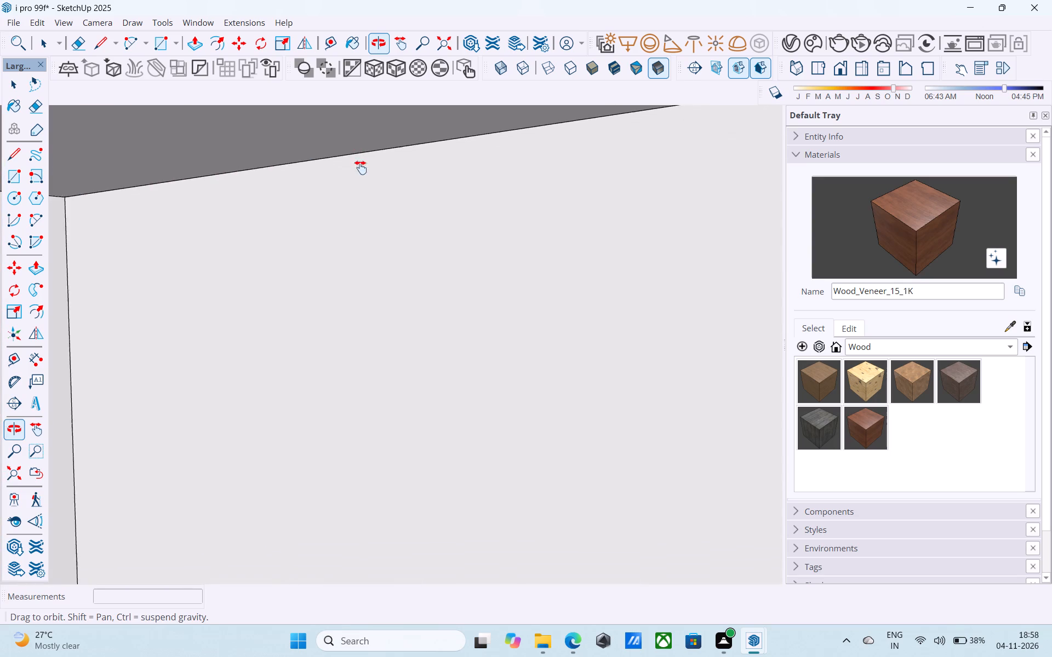
{"action": "middle_click_drag", "start_coordinate": [361, 168], "coordinate": [361, 166]}
{"action": "scroll", "coordinate": [361, 166], "scroll_direction": "down", "scroll_amount": 8}
{"action": "left_click_drag", "start_coordinate": [506, 236], "coordinate": [512, 237]}
{"action": "scroll", "coordinate": [432, 214], "scroll_direction": "down", "scroll_amount": 20}
{"action": "scroll", "coordinate": [432, 214], "scroll_direction": "down", "scroll_amount": 6}
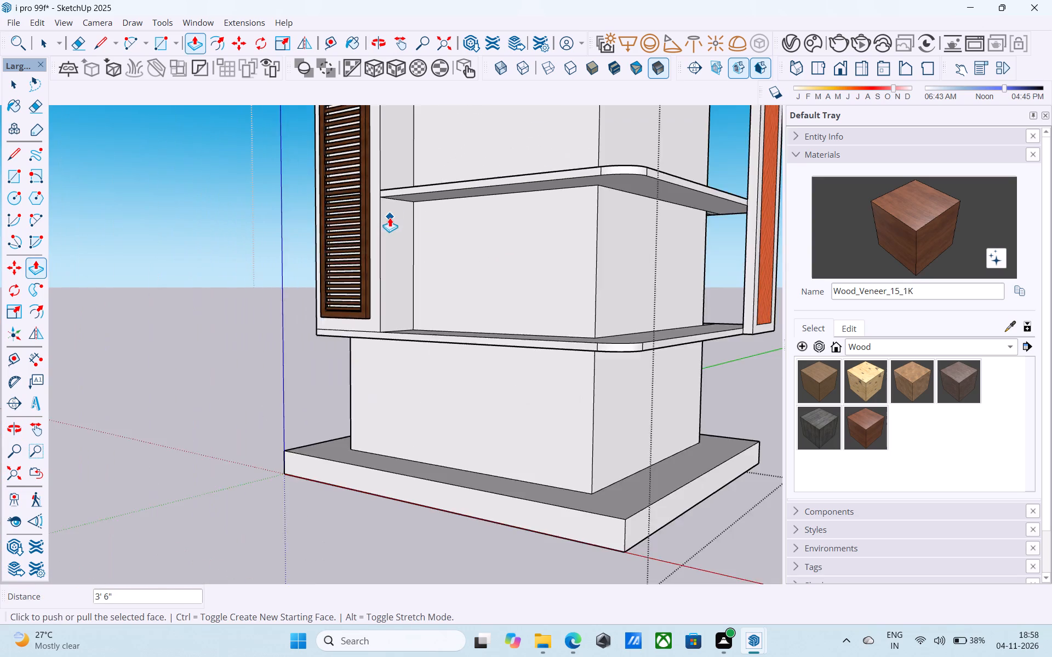
{"action": "key", "text": "space"}
Save the model.
{"action": "key", "text": "ctrl+s"}
Examine the display tower from the front, sides and back, checking the shelf bays and both framed end panels.
{"action": "scroll", "coordinate": [397, 221], "scroll_direction": "down", "scroll_amount": 20}
{"action": "middle_click_drag", "start_coordinate": [425, 274], "coordinate": [415, 292]}
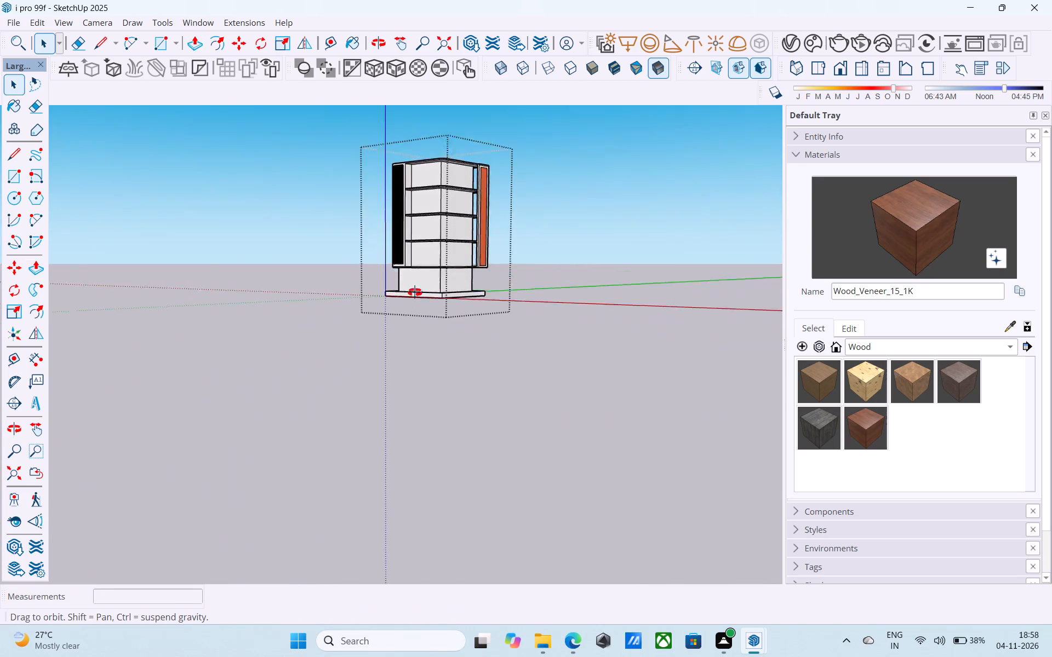
{"action": "middle_click_drag", "start_coordinate": [415, 292], "coordinate": [433, 362]}
{"action": "scroll", "coordinate": [419, 201], "scroll_direction": "up", "scroll_amount": 13}
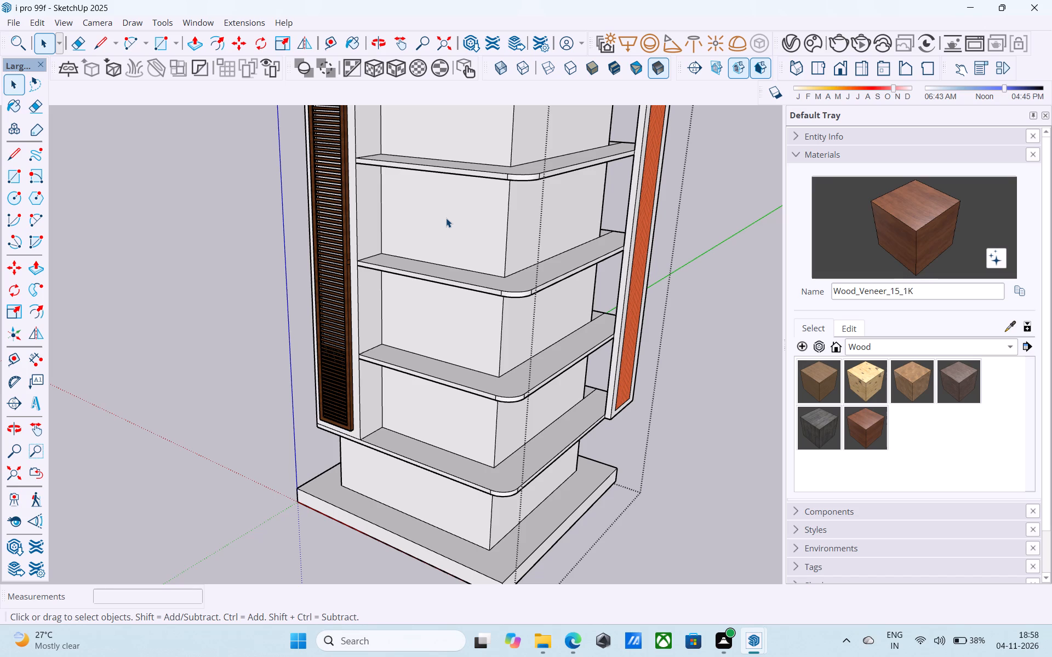
{"action": "scroll", "coordinate": [459, 222], "scroll_direction": "down", "scroll_amount": 8}
{"action": "middle_click_drag", "start_coordinate": [473, 225], "coordinate": [463, 214]}
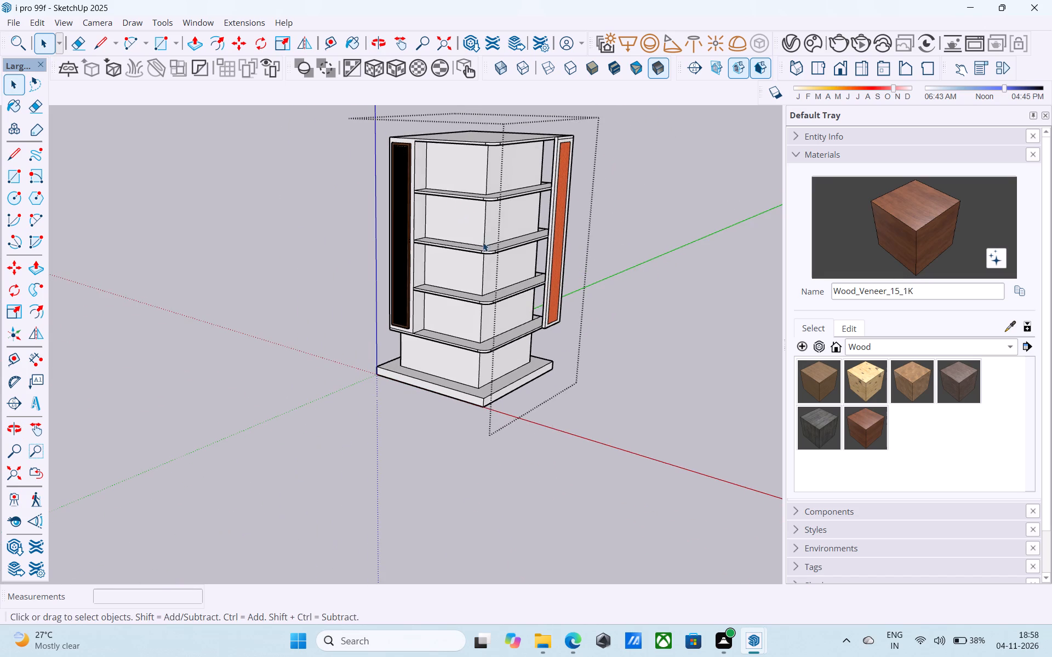
{"action": "scroll", "coordinate": [483, 242], "scroll_direction": "up", "scroll_amount": 4}
{"action": "middle_click_drag", "start_coordinate": [494, 249], "coordinate": [393, 377]}
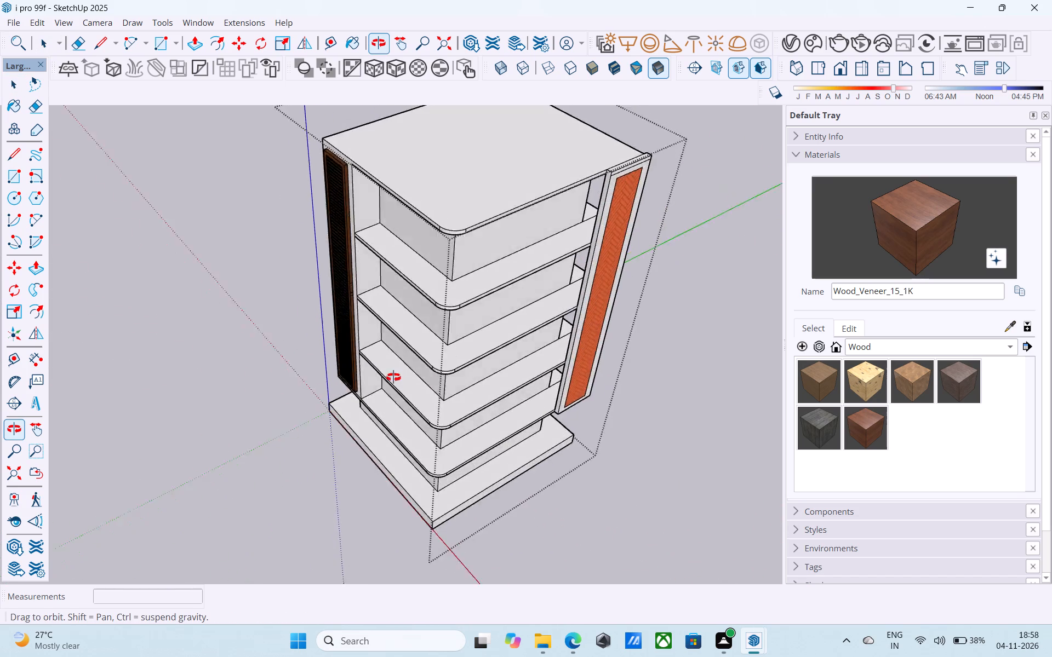
{"action": "middle_click_drag", "start_coordinate": [393, 377], "coordinate": [25, 295]}
{"action": "scroll", "coordinate": [508, 300], "scroll_direction": "up", "scroll_amount": 4}
{"action": "scroll", "coordinate": [512, 298], "scroll_direction": "down", "scroll_amount": 4}
{"action": "middle_click_drag", "start_coordinate": [506, 298], "coordinate": [318, 308]}
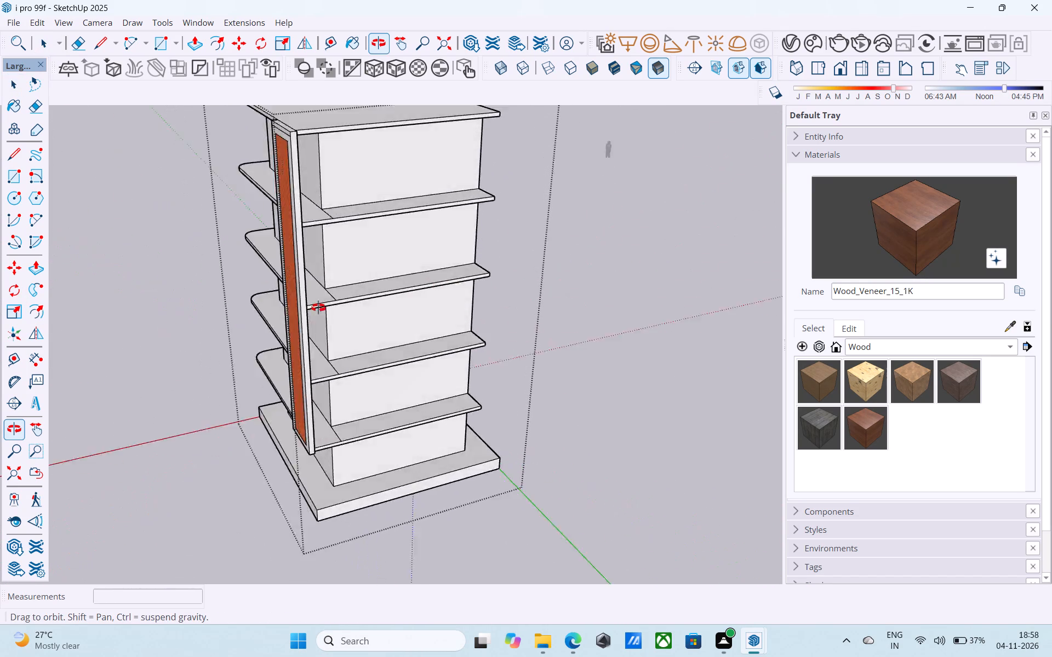
{"action": "middle_click_drag", "start_coordinate": [318, 308], "coordinate": [946, 261]}
{"action": "middle_click_drag", "start_coordinate": [596, 276], "coordinate": [866, 306]}
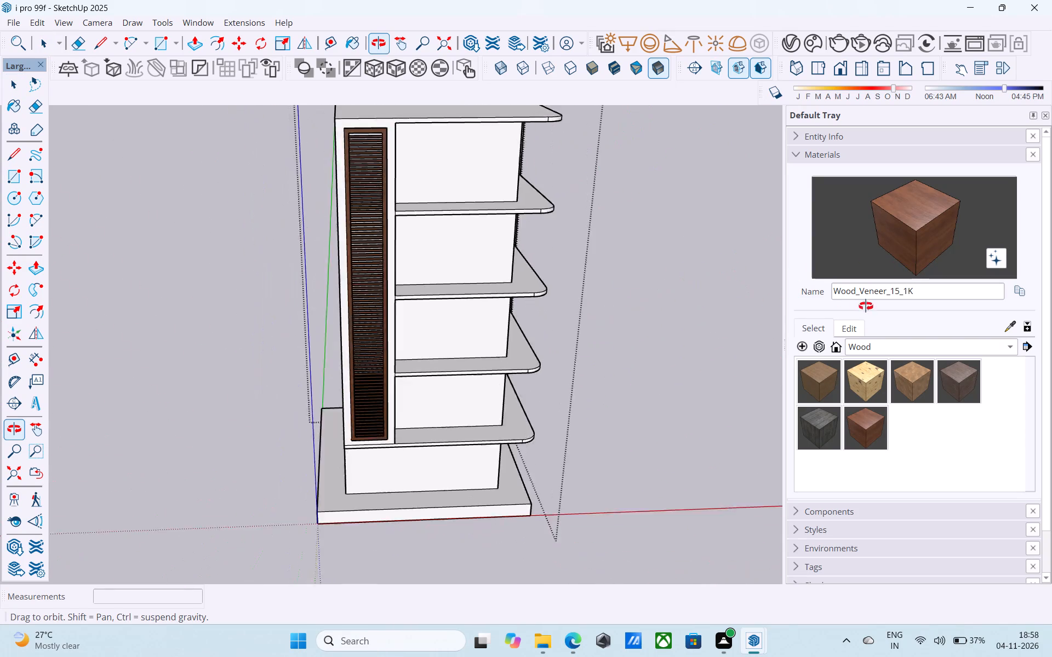
{"action": "middle_click_drag", "start_coordinate": [866, 306], "coordinate": [0, 336]}
{"action": "scroll", "coordinate": [308, 306], "scroll_direction": "up", "scroll_amount": 3}
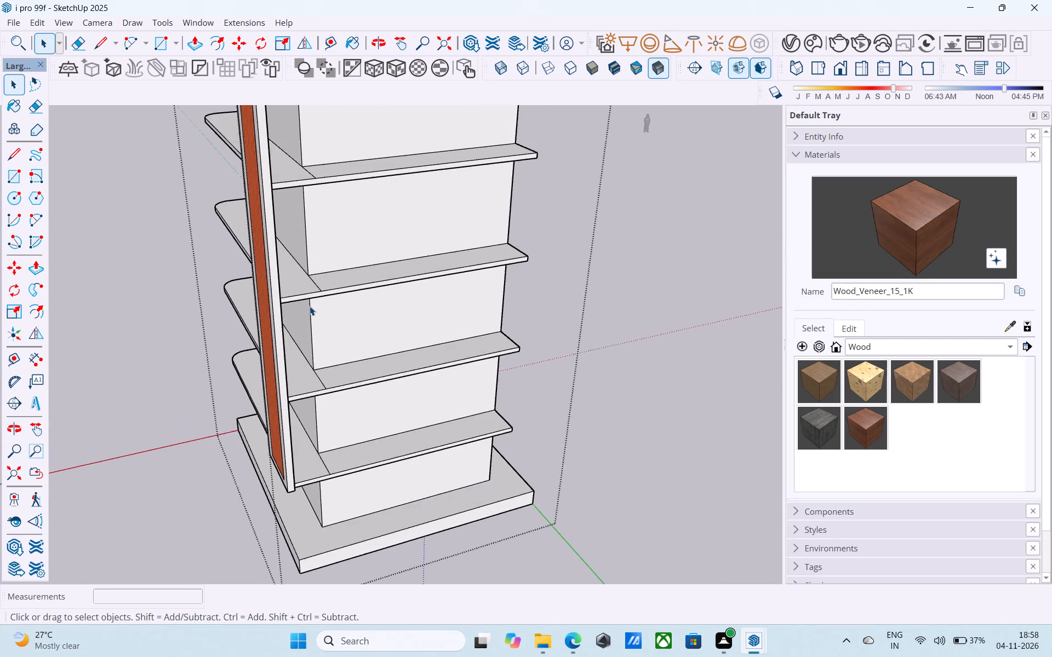
{"action": "scroll", "coordinate": [310, 306], "scroll_direction": "up", "scroll_amount": 1}
{"action": "scroll", "coordinate": [318, 304], "scroll_direction": "down", "scroll_amount": 6}
{"action": "middle_click_drag", "start_coordinate": [304, 303], "coordinate": [170, 326]}
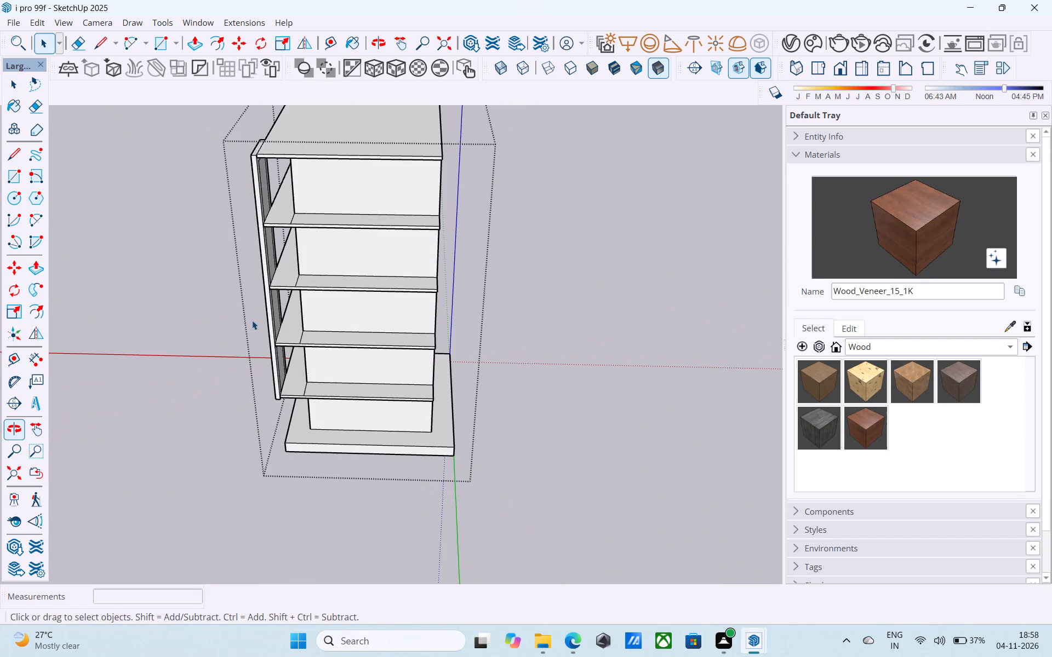
{"action": "middle_click_drag", "start_coordinate": [259, 320], "coordinate": [496, 312]}
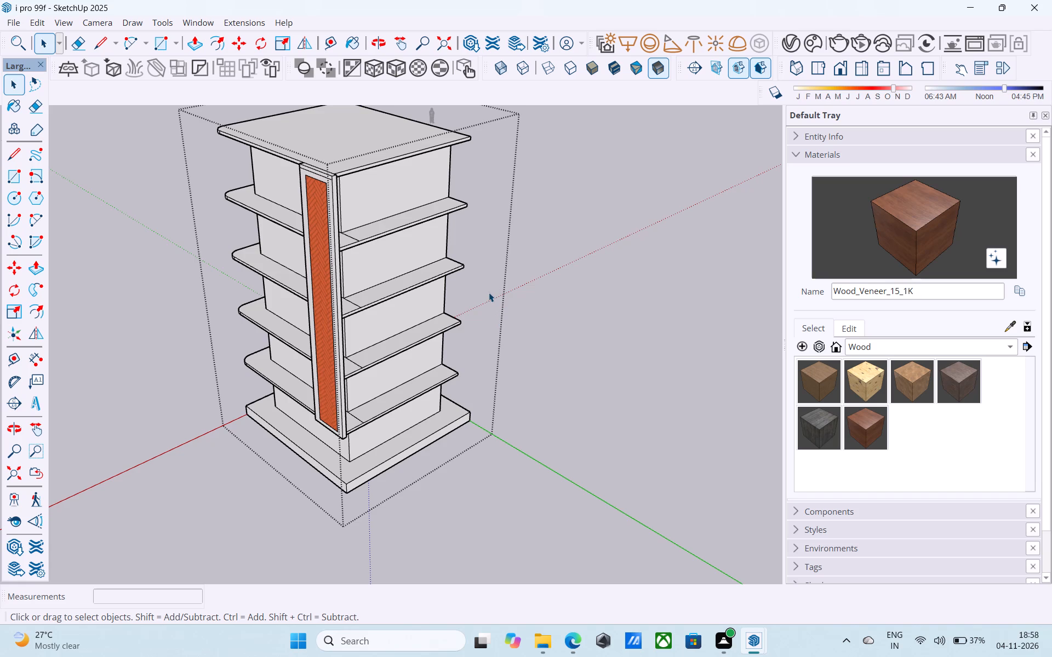
{"action": "middle_click_drag", "start_coordinate": [489, 292], "coordinate": [585, 296]}
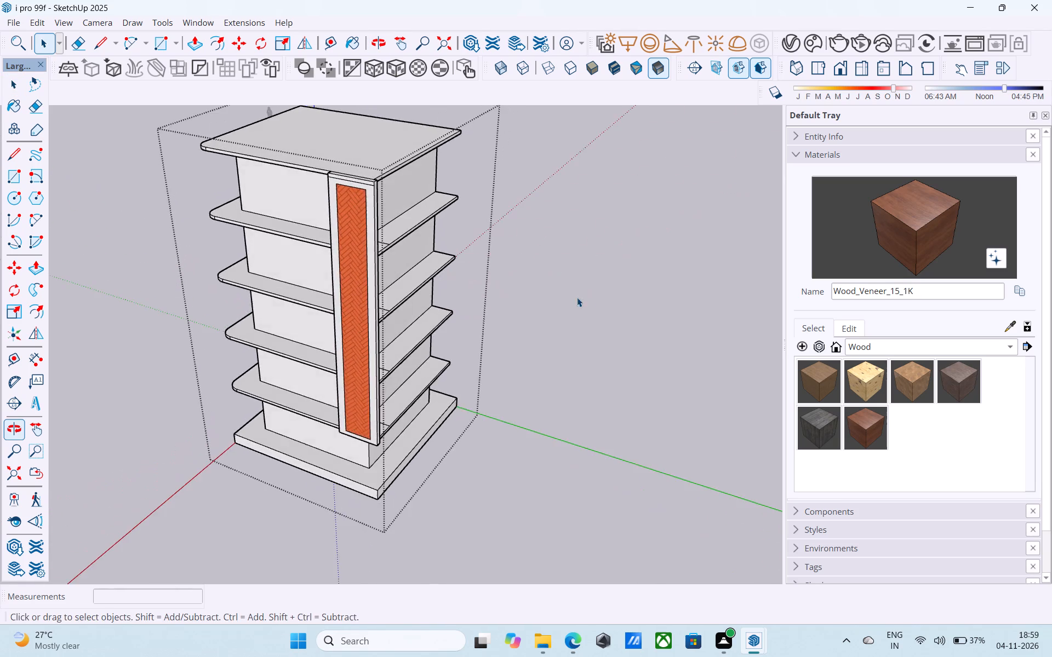
{"action": "scroll", "coordinate": [544, 302], "scroll_direction": "up", "scroll_amount": 5}
{"action": "scroll", "coordinate": [518, 302], "scroll_direction": "down", "scroll_amount": 5}
{"action": "middle_click_drag", "start_coordinate": [477, 297], "coordinate": [792, 282]}
{"action": "middle_click_drag", "start_coordinate": [289, 310], "coordinate": [503, 274]}
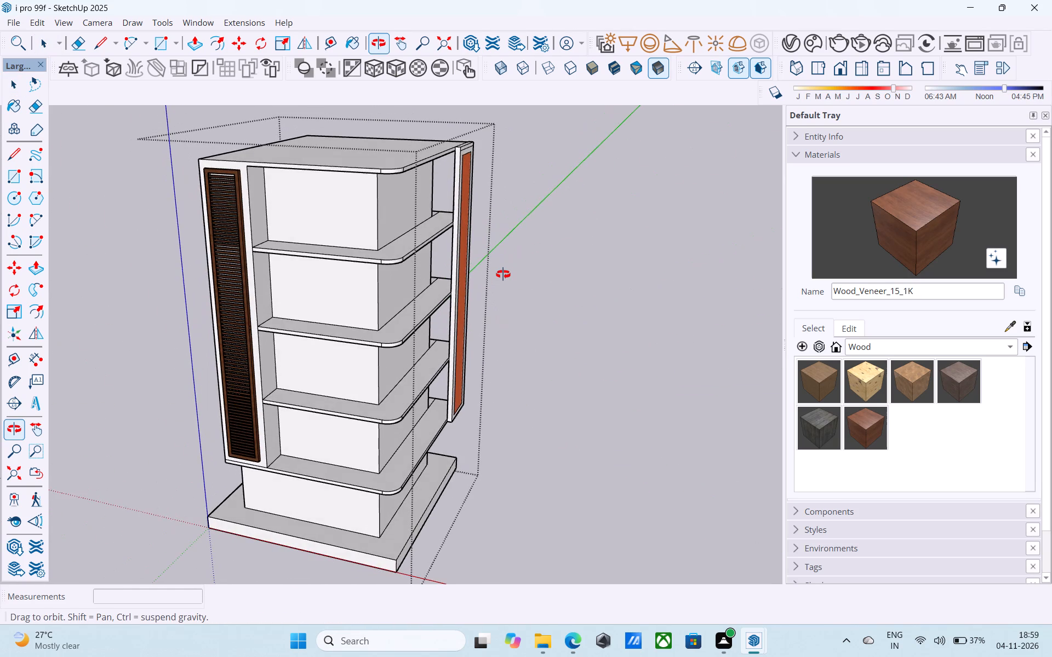
{"action": "middle_click_drag", "start_coordinate": [503, 274], "coordinate": [518, 310]}
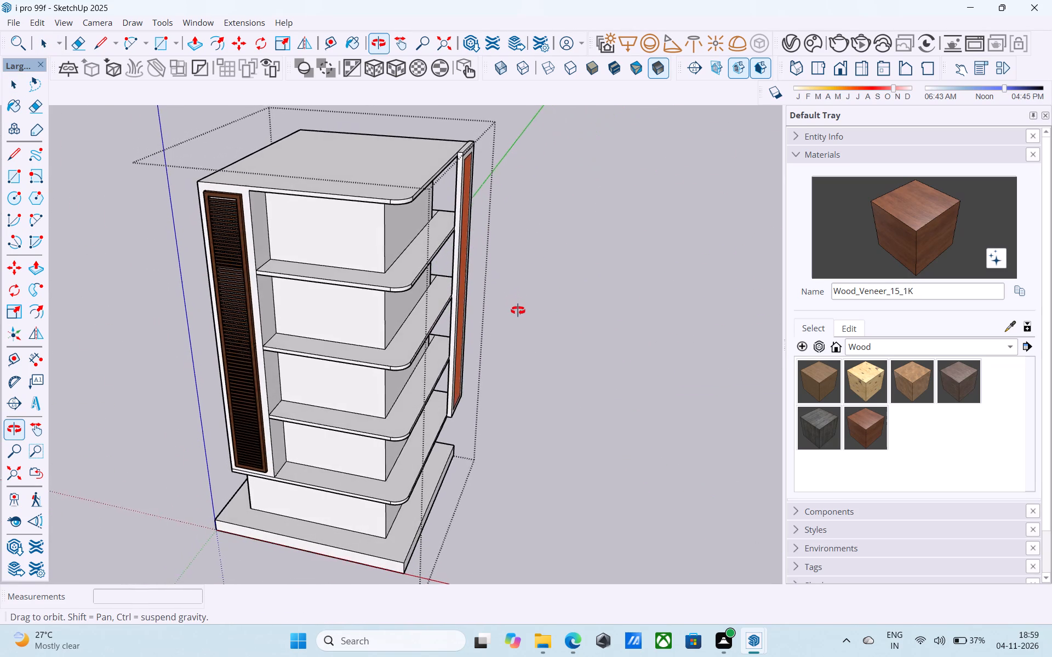
{"action": "middle_click_drag", "start_coordinate": [518, 310], "coordinate": [519, 312]}
{"action": "scroll", "coordinate": [487, 387], "scroll_direction": "down", "scroll_amount": 4}
{"action": "scroll", "coordinate": [487, 387], "scroll_direction": "up", "scroll_amount": 1}
{"action": "scroll", "coordinate": [487, 387], "scroll_direction": "down", "scroll_amount": 3}
{"action": "middle_click_drag", "start_coordinate": [487, 387], "coordinate": [365, 371]}
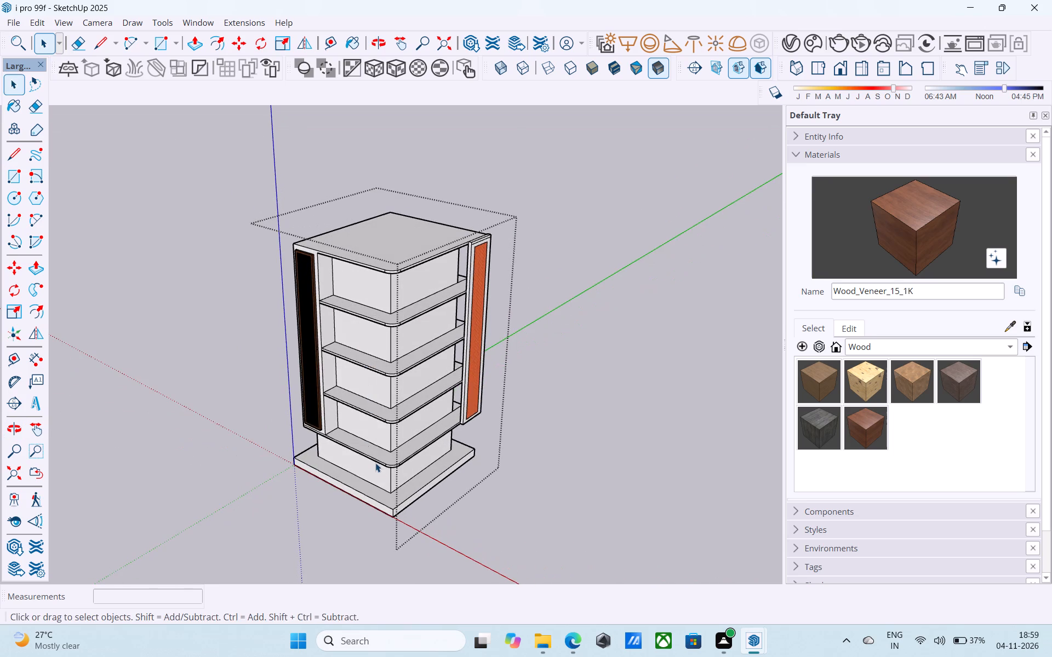
Offset the outline of the lowest shelf's top face 6" inward.
{"action": "middle_click_drag", "start_coordinate": [368, 466], "coordinate": [439, 509]}
{"action": "scroll", "coordinate": [438, 506], "scroll_direction": "up", "scroll_amount": 10}
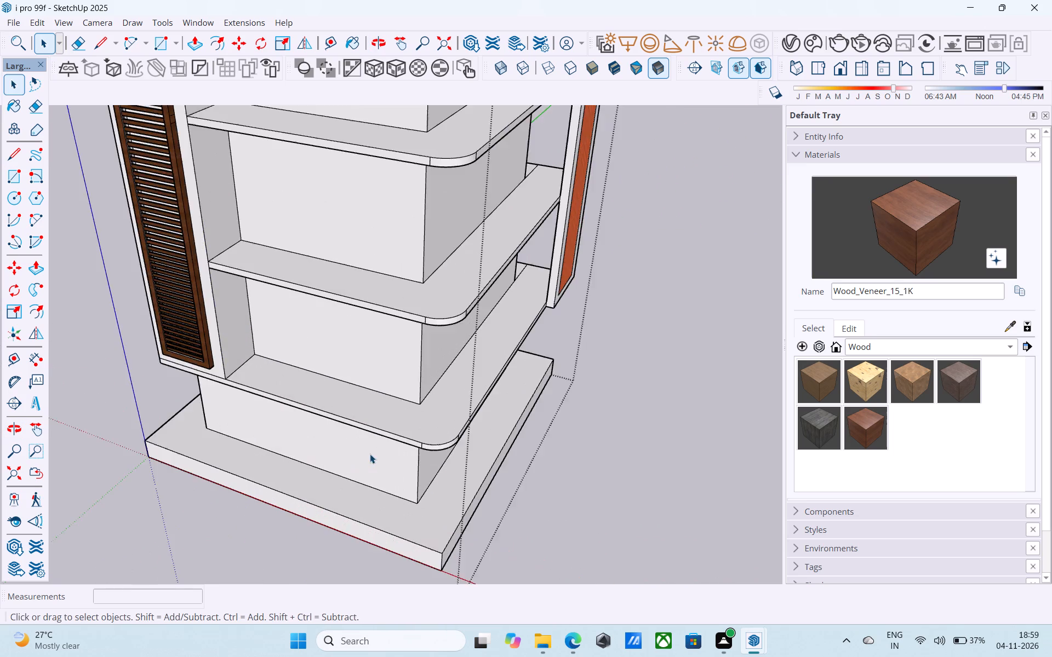
{"action": "scroll", "coordinate": [370, 454], "scroll_direction": "up", "scroll_amount": 6}
{"action": "left_click", "coordinate": [420, 401]}
{"action": "scroll", "coordinate": [420, 401], "scroll_direction": "down", "scroll_amount": 5}
{"action": "middle_click_drag", "start_coordinate": [420, 401], "coordinate": [400, 404]}
{"action": "scroll", "coordinate": [400, 404], "scroll_direction": "up", "scroll_amount": 5}
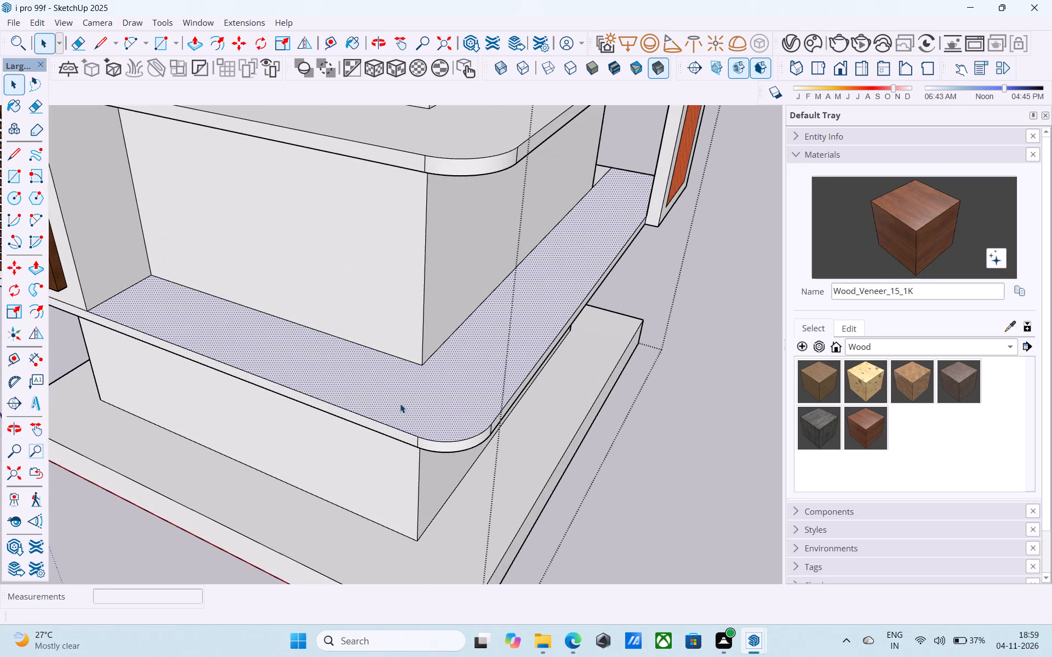
{"action": "key", "text": "f"}
{"action": "left_click", "coordinate": [400, 404]}
{"action": "type", "text": "6\""}
{"action": "key", "text": "Return"}
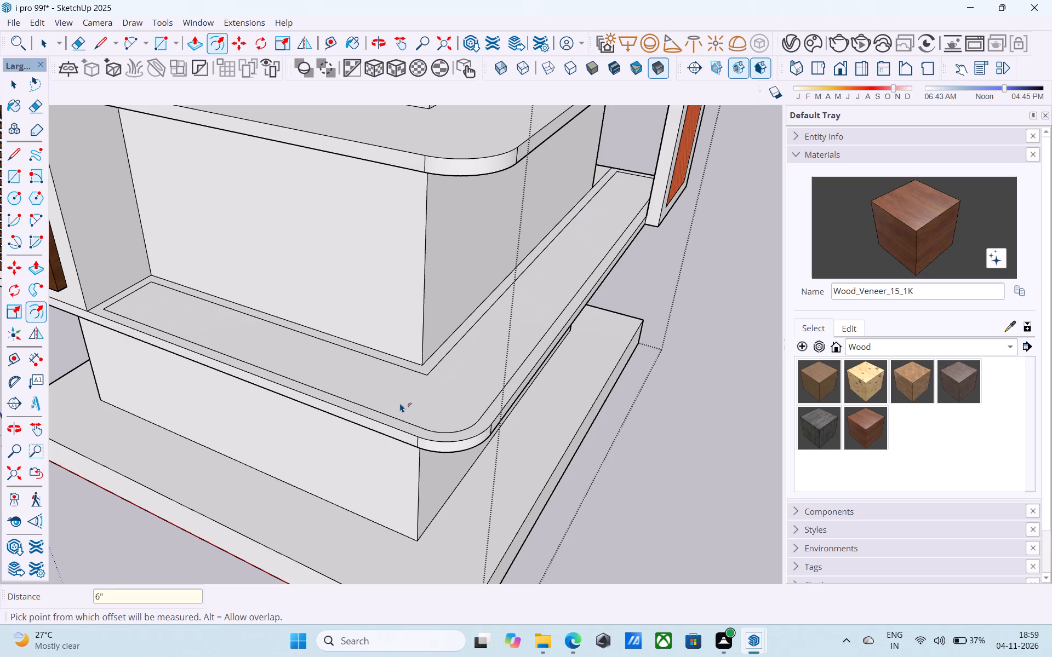
Draw a 6" line from the inset outline's outer corner to the base of the panel beside the louvered frame.
{"action": "key", "text": "l"}
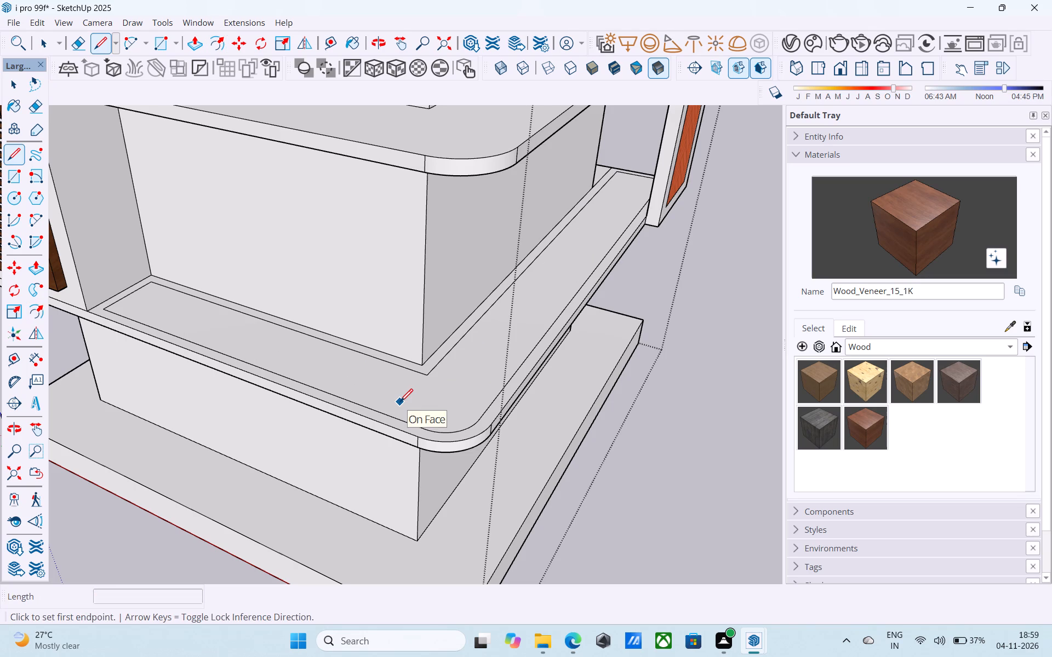
{"action": "scroll", "coordinate": [512, 285], "scroll_direction": "down", "scroll_amount": 5}
{"action": "middle_click_drag", "start_coordinate": [491, 295], "coordinate": [290, 287]}
{"action": "scroll", "coordinate": [170, 248], "scroll_direction": "up", "scroll_amount": 6}
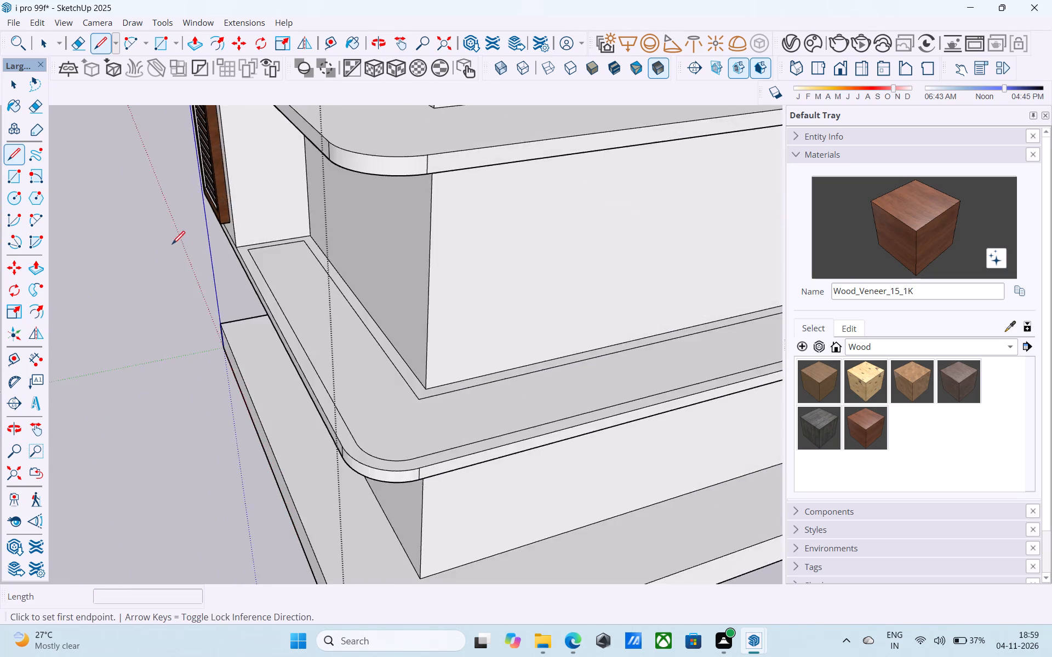
{"action": "scroll", "coordinate": [172, 245], "scroll_direction": "up", "scroll_amount": 16}
{"action": "left_click", "coordinate": [351, 257]}
{"action": "scroll", "coordinate": [350, 257], "scroll_direction": "up", "scroll_amount": 5}
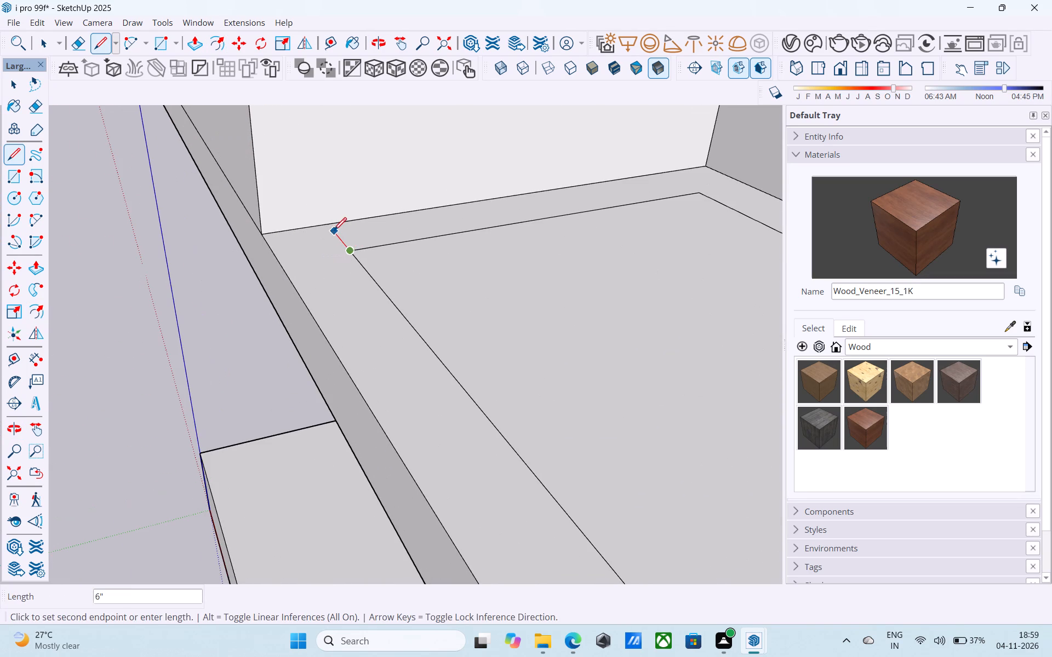
{"action": "left_click", "coordinate": [330, 228]}
Draw a 6" line closing the lowest shelf's border from the inset outline's corner to the shelf edge at the herringbone-panel end.
{"action": "scroll", "coordinate": [293, 244], "scroll_direction": "down", "scroll_amount": 9}
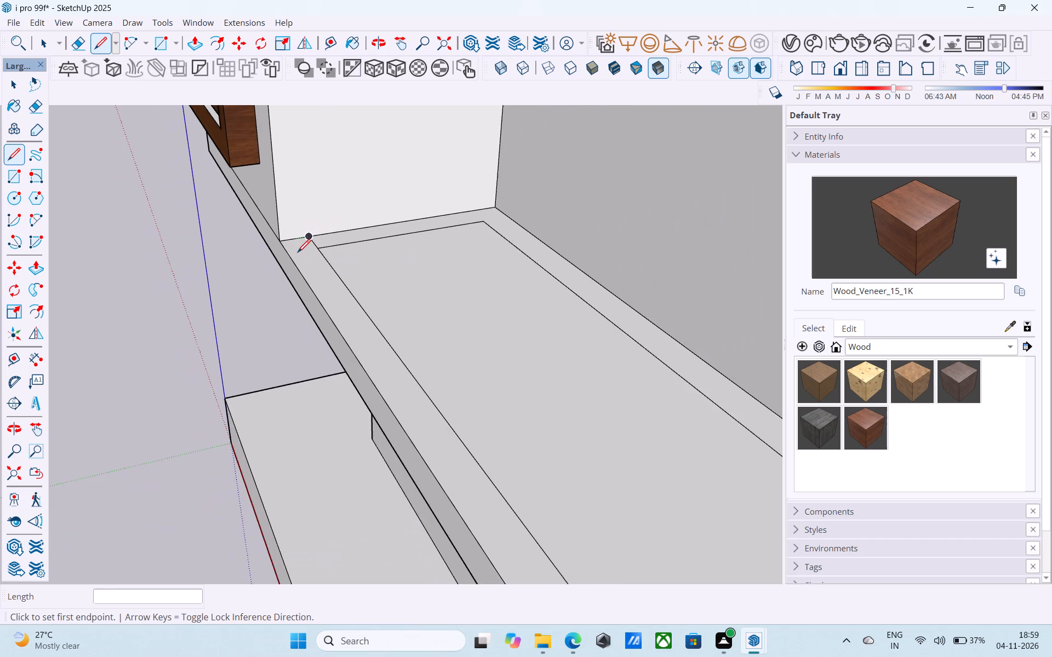
{"action": "scroll", "coordinate": [298, 253], "scroll_direction": "down", "scroll_amount": 1}
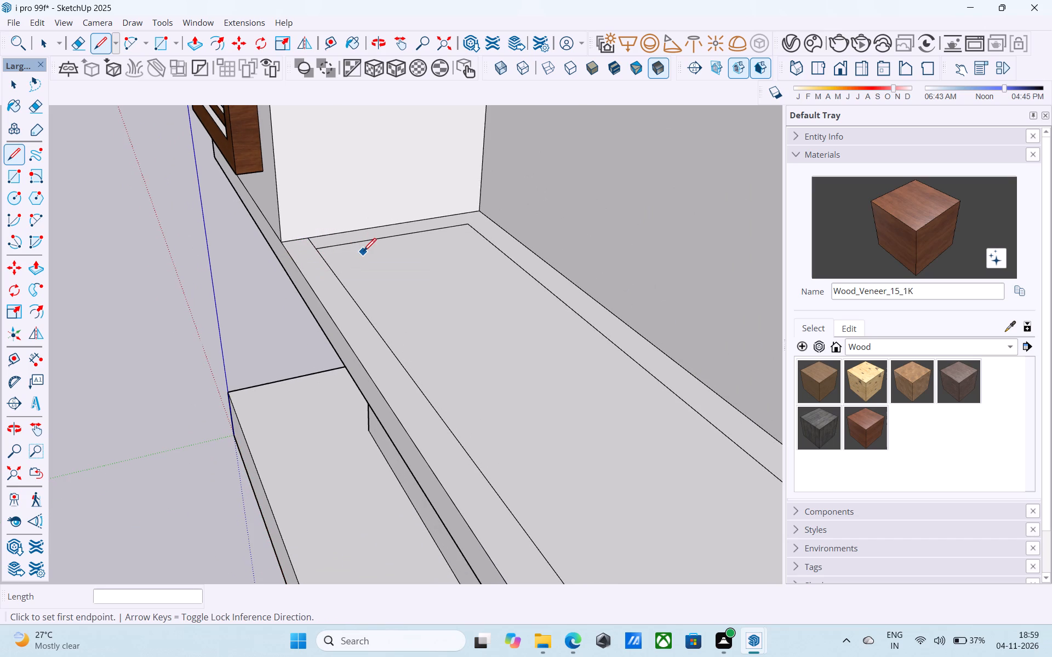
{"action": "scroll", "coordinate": [407, 250], "scroll_direction": "down", "scroll_amount": 20}
{"action": "scroll", "coordinate": [407, 250], "scroll_direction": "down", "scroll_amount": 2}
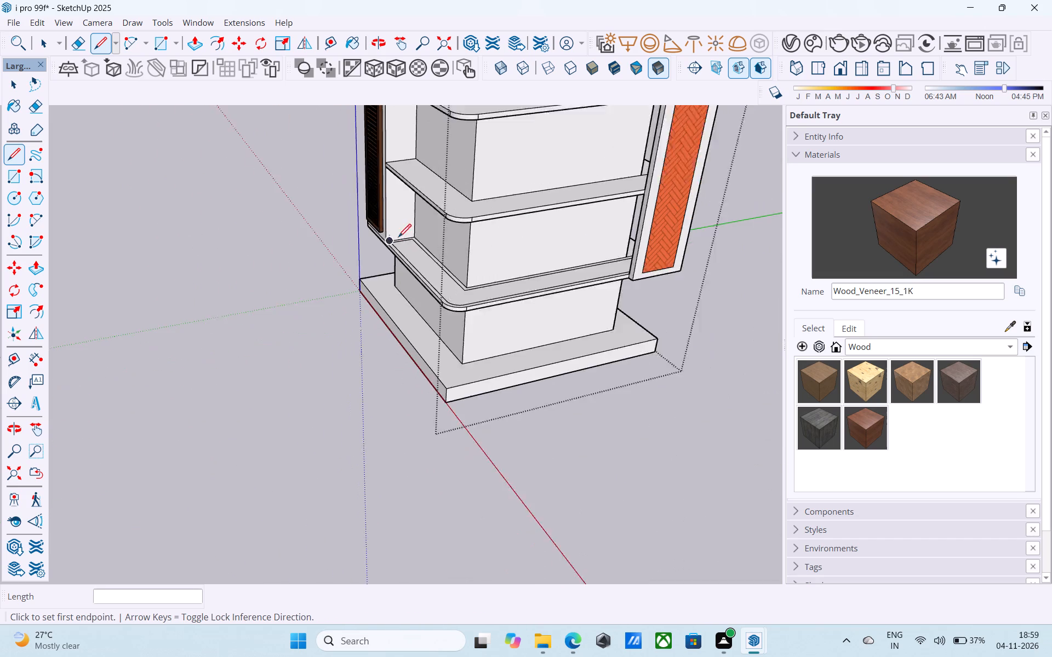
{"action": "middle_click_drag", "start_coordinate": [517, 233], "coordinate": [844, 198]}
{"action": "middle_click_drag", "start_coordinate": [633, 195], "coordinate": [660, 193]}
{"action": "scroll", "coordinate": [541, 213], "scroll_direction": "up", "scroll_amount": 12}
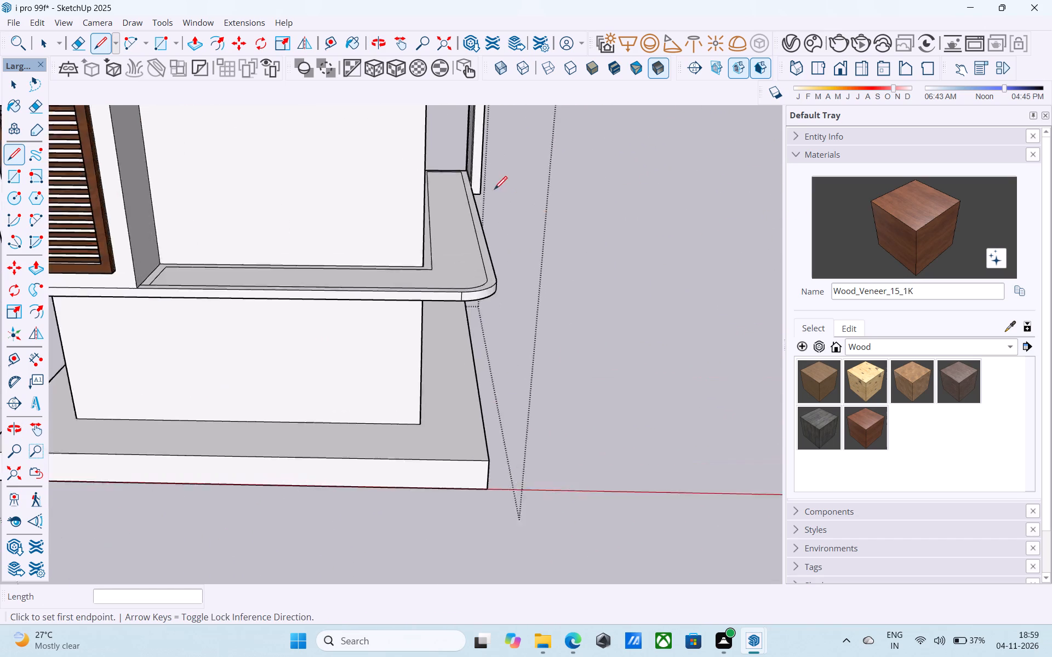
{"action": "scroll", "coordinate": [494, 191], "scroll_direction": "up", "scroll_amount": 12}
{"action": "middle_click_drag", "start_coordinate": [441, 165], "coordinate": [430, 160]}
{"action": "scroll", "coordinate": [450, 123], "scroll_direction": "up", "scroll_amount": 15}
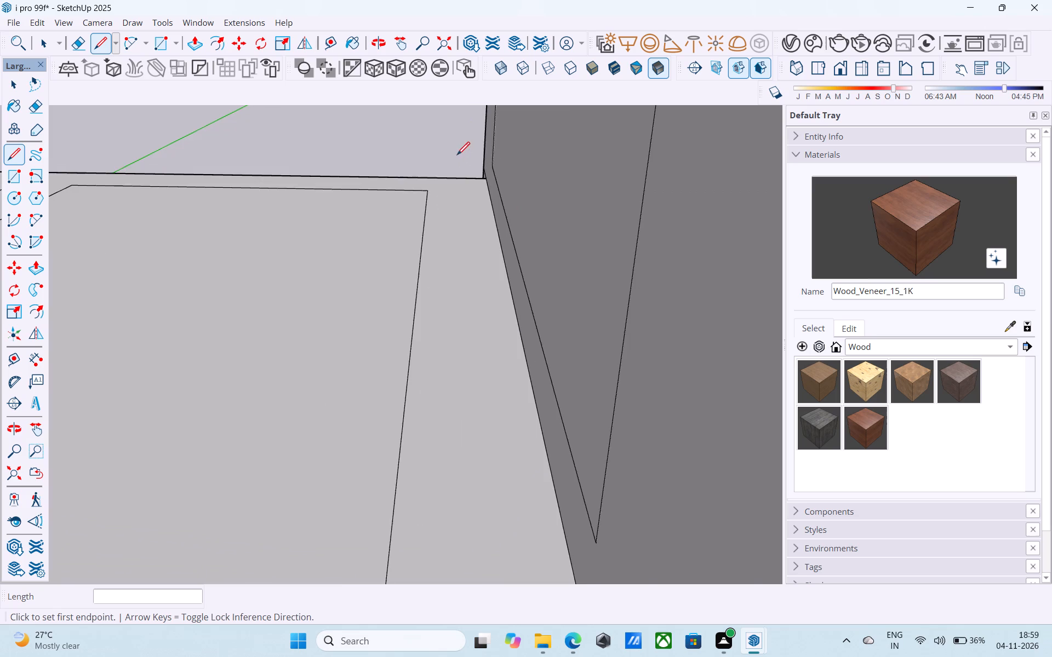
{"action": "scroll", "coordinate": [457, 156], "scroll_direction": "up", "scroll_amount": 4}
{"action": "left_click", "coordinate": [400, 215]}
{"action": "left_click", "coordinate": [404, 188]}
Select the 6" border face along the lowest shelf's outer edge.
{"action": "scroll", "coordinate": [496, 96], "scroll_direction": "down", "scroll_amount": 2}
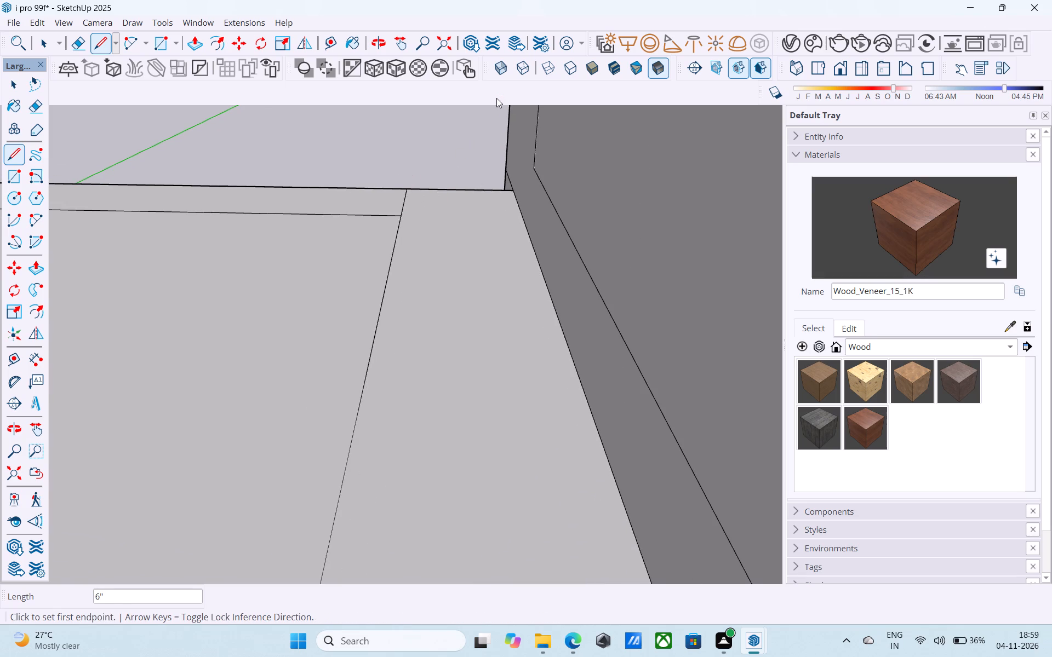
{"action": "scroll", "coordinate": [496, 98], "scroll_direction": "down", "scroll_amount": 6}
{"action": "scroll", "coordinate": [496, 106], "scroll_direction": "up", "scroll_amount": 1}
{"action": "scroll", "coordinate": [496, 109], "scroll_direction": "down", "scroll_amount": 15}
{"action": "scroll", "coordinate": [489, 148], "scroll_direction": "up", "scroll_amount": 1}
{"action": "scroll", "coordinate": [489, 148], "scroll_direction": "down", "scroll_amount": 15}
{"action": "scroll", "coordinate": [487, 152], "scroll_direction": "up", "scroll_amount": 1}
{"action": "scroll", "coordinate": [487, 152], "scroll_direction": "down", "scroll_amount": 7}
{"action": "middle_click_drag", "start_coordinate": [488, 166], "coordinate": [482, 166]}
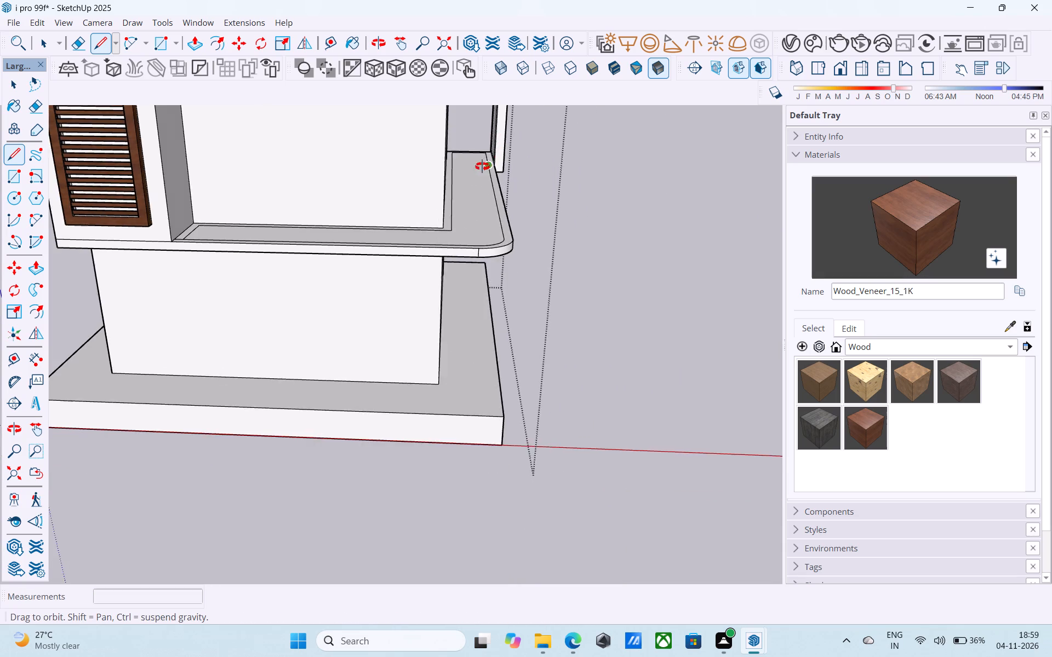
{"action": "middle_click_drag", "start_coordinate": [482, 166], "coordinate": [437, 180]}
{"action": "key", "text": "space"}
{"action": "scroll", "coordinate": [474, 245], "scroll_direction": "up", "scroll_amount": 5}
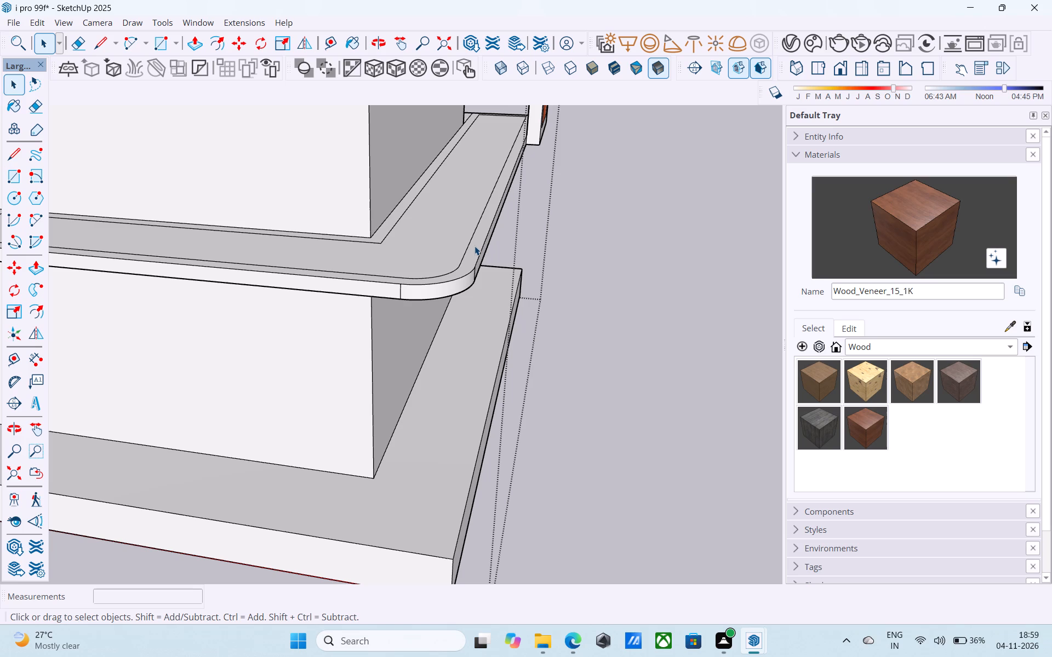
{"action": "scroll", "coordinate": [483, 264], "scroll_direction": "up", "scroll_amount": 5}
{"action": "left_click", "coordinate": [468, 251]}
Push/Pull the 6" border face on the second-lowest shelf upward by 3'.
{"action": "scroll", "coordinate": [468, 247], "scroll_direction": "down", "scroll_amount": 6}
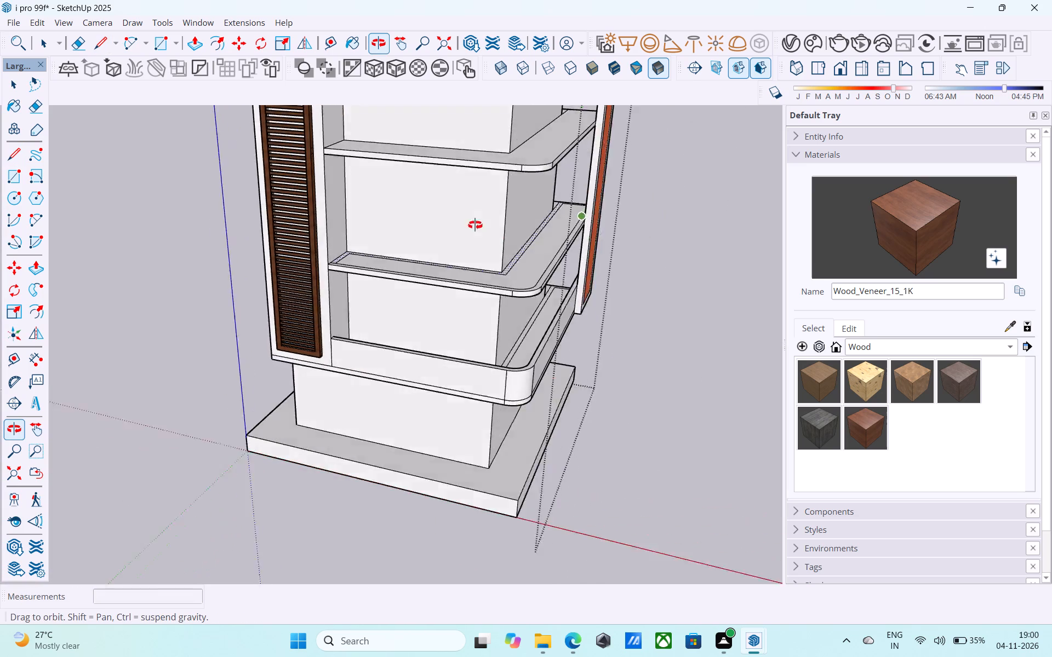
{"action": "middle_click_drag", "start_coordinate": [475, 225], "coordinate": [359, 235]}
{"action": "key", "text": "space"}
{"action": "scroll", "coordinate": [413, 321], "scroll_direction": "up", "scroll_amount": 14}
{"action": "left_click", "coordinate": [412, 308]}
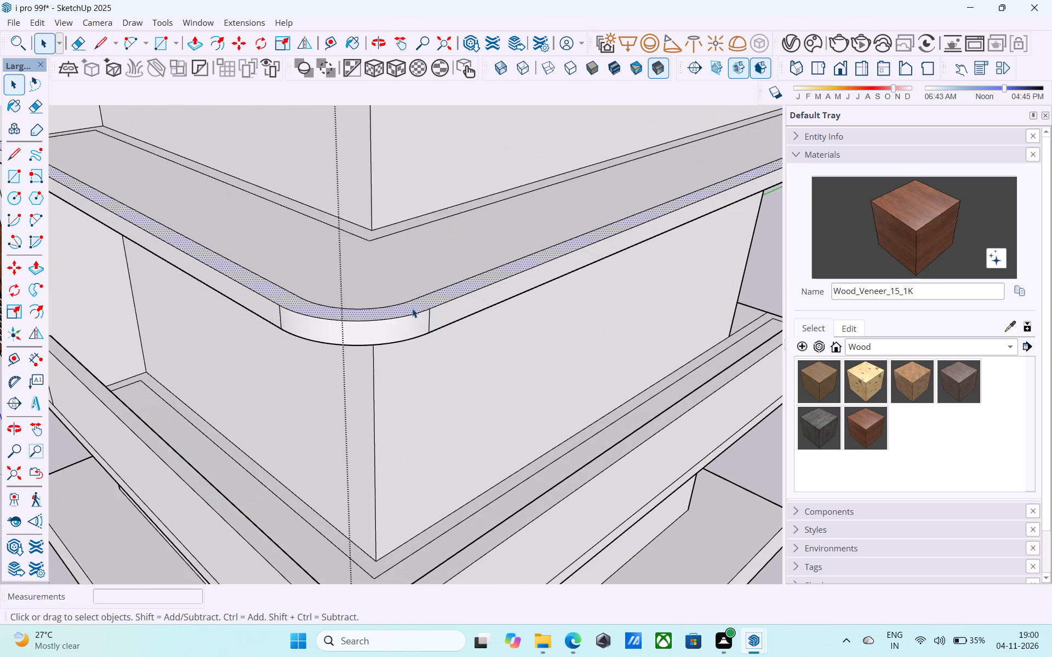
{"action": "key", "text": "p"}
{"action": "left_click", "coordinate": [412, 308]}
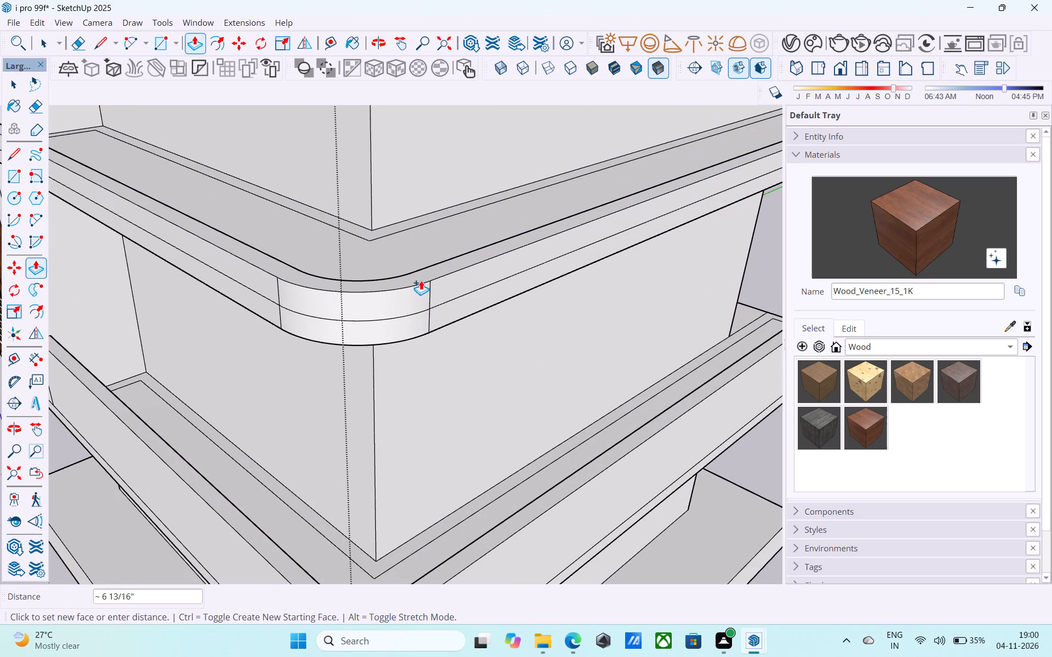
{"action": "type", "text": "3'"}
{"action": "key", "text": "Return"}
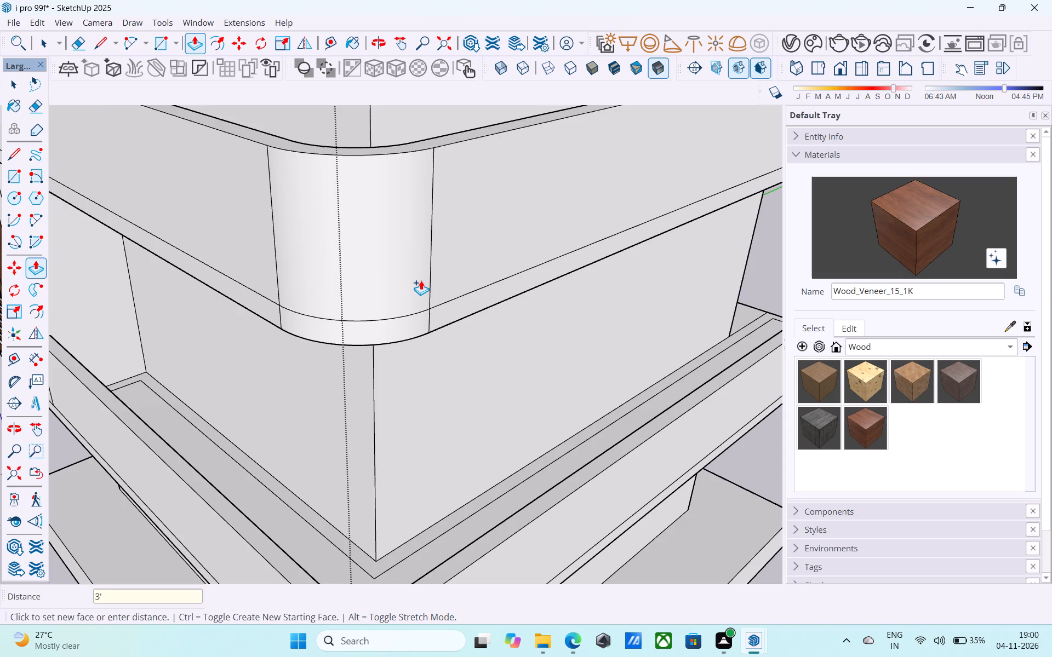
{"action": "key", "text": "space"}
{"action": "key", "text": "space"}
Examine the whole tower from the rounded corner, comparing the raised borders on the two lowest shelves with the shelves above.
{"action": "scroll", "coordinate": [425, 255], "scroll_direction": "down", "scroll_amount": 14}
{"action": "middle_click", "coordinate": [425, 256], "text": "shift"}
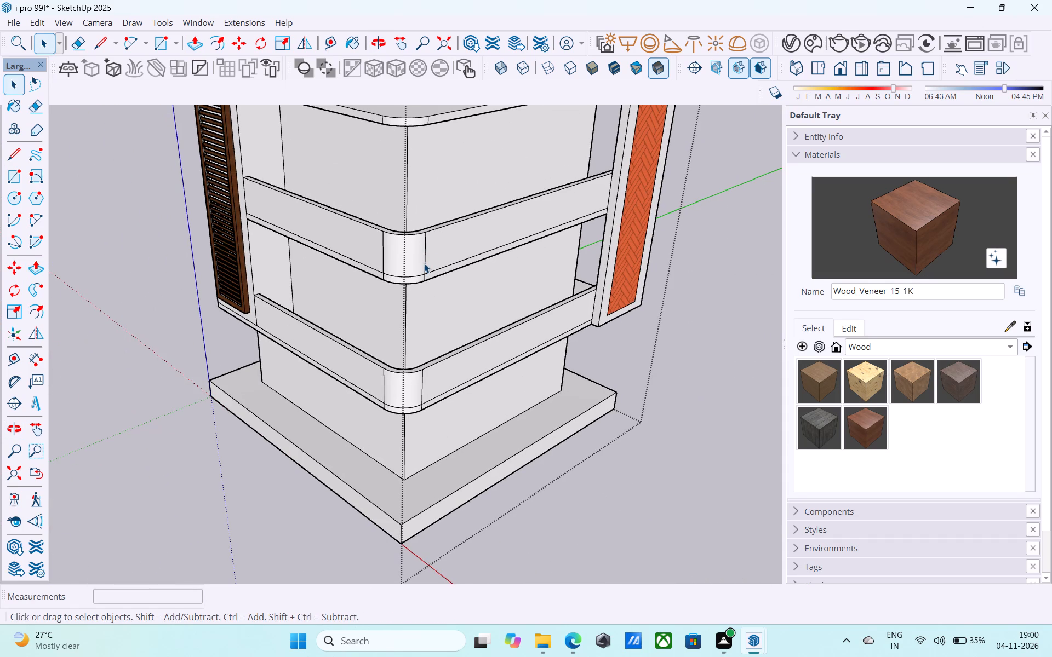
{"action": "scroll", "coordinate": [424, 264], "scroll_direction": "down", "scroll_amount": 6}
{"action": "middle_click_drag", "start_coordinate": [425, 266], "coordinate": [429, 209]}
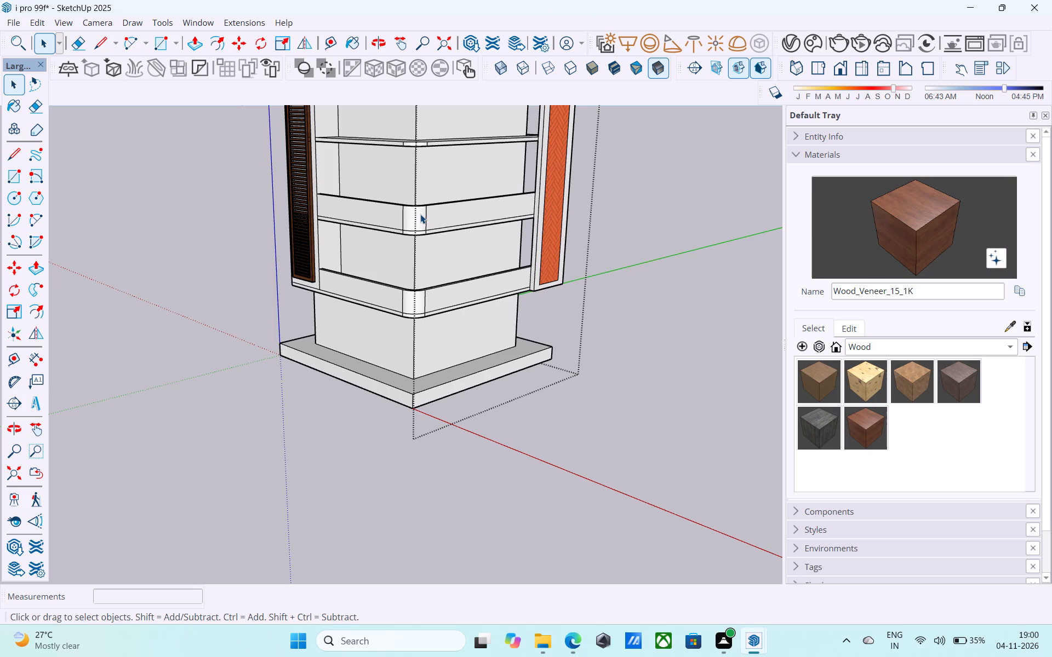
{"action": "middle_click_drag", "start_coordinate": [420, 214], "coordinate": [404, 224]}
{"action": "scroll", "coordinate": [412, 243], "scroll_direction": "down", "scroll_amount": 6}
{"action": "middle_click_drag", "start_coordinate": [413, 247], "coordinate": [410, 316]}
{"action": "scroll", "coordinate": [390, 362], "scroll_direction": "down", "scroll_amount": 3}
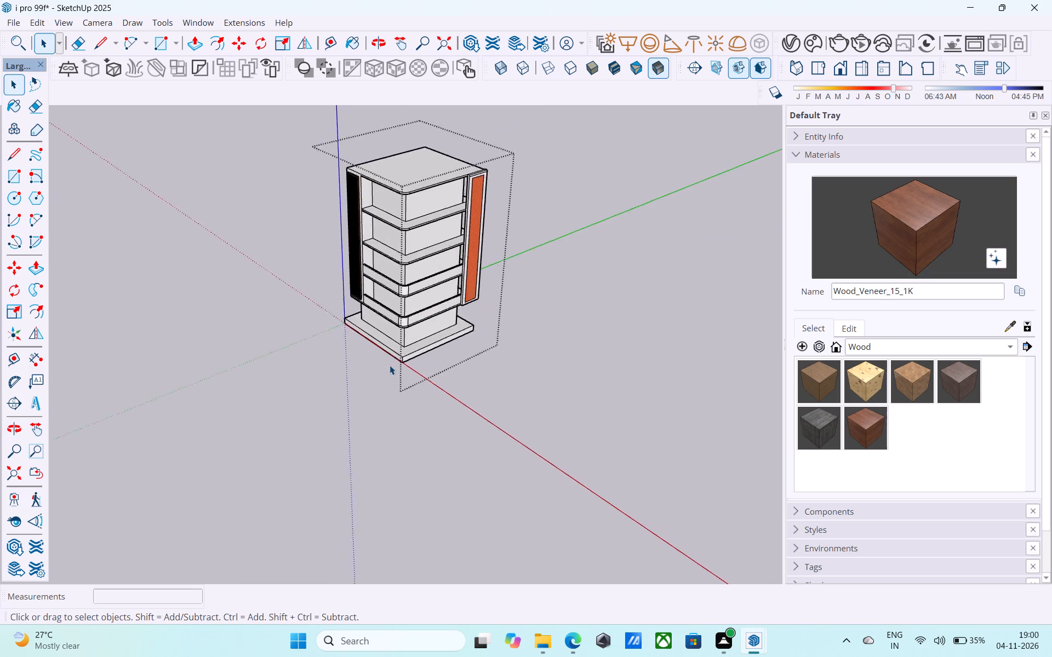
{"action": "scroll", "coordinate": [390, 365], "scroll_direction": "down", "scroll_amount": 3}
{"action": "middle_click_drag", "start_coordinate": [390, 365], "coordinate": [385, 348]}
{"action": "scroll", "coordinate": [417, 208], "scroll_direction": "up", "scroll_amount": 9}
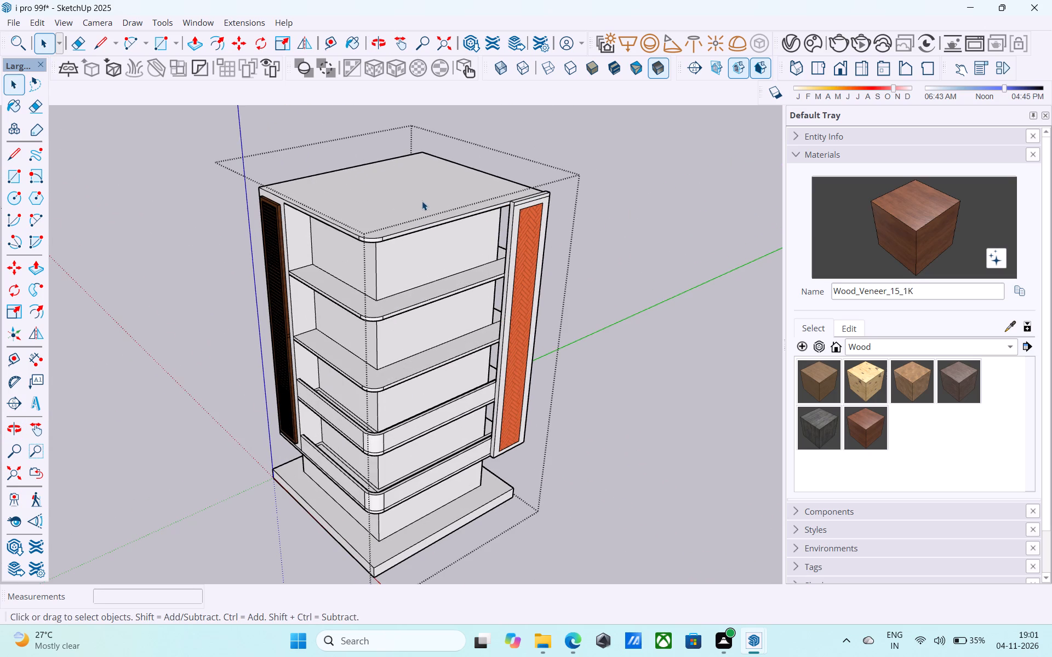
{"action": "scroll", "coordinate": [416, 197], "scroll_direction": "down", "scroll_amount": 4}
{"action": "middle_click_drag", "start_coordinate": [416, 197], "coordinate": [422, 243], "text": "shift"}
{"action": "scroll", "coordinate": [391, 390], "scroll_direction": "up", "scroll_amount": 6}
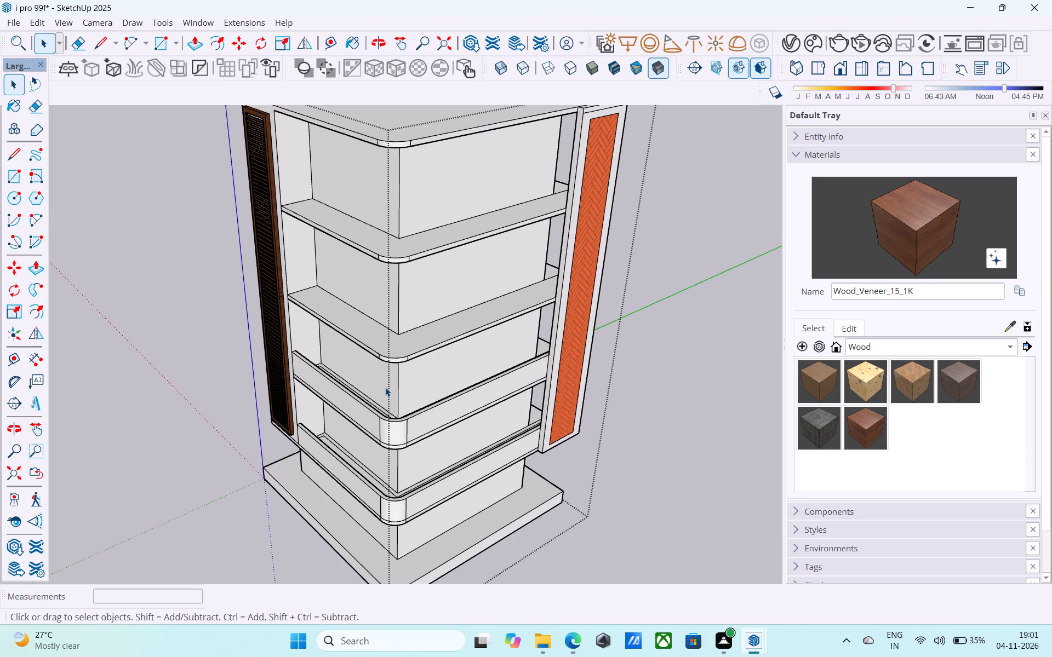
{"action": "middle_click_drag", "start_coordinate": [385, 387], "coordinate": [404, 373]}
{"action": "scroll", "coordinate": [404, 373], "scroll_direction": "up", "scroll_amount": 5}
{"action": "scroll", "coordinate": [404, 373], "scroll_direction": "down", "scroll_amount": 6}
{"action": "middle_click_drag", "start_coordinate": [405, 376], "coordinate": [399, 367], "text": "shift"}
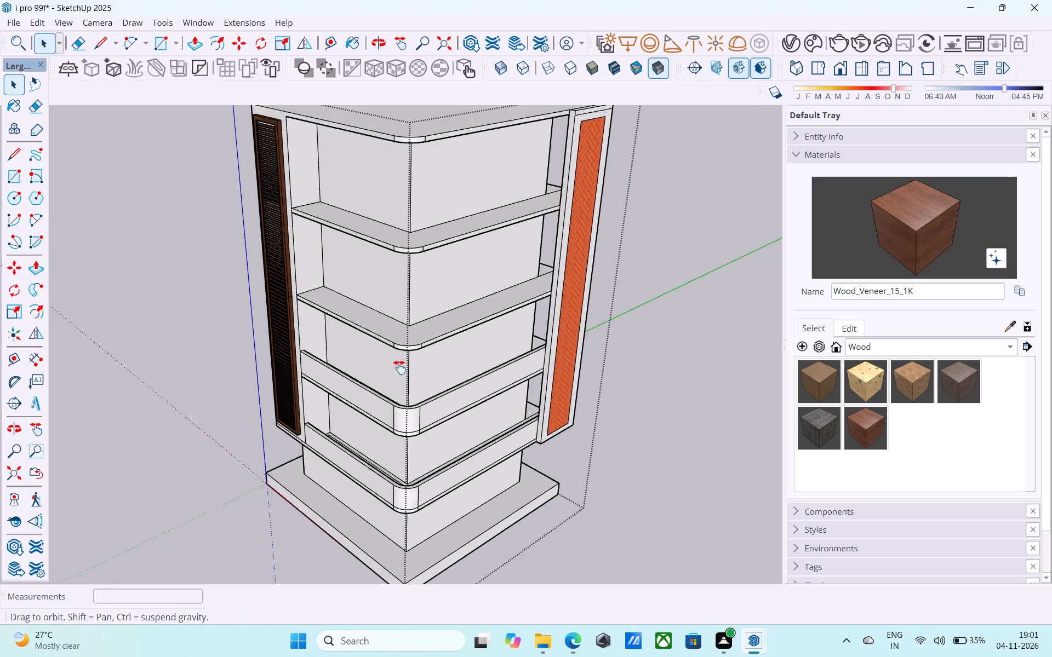
{"action": "middle_click_drag", "start_coordinate": [399, 367], "coordinate": [415, 311], "text": "shift"}
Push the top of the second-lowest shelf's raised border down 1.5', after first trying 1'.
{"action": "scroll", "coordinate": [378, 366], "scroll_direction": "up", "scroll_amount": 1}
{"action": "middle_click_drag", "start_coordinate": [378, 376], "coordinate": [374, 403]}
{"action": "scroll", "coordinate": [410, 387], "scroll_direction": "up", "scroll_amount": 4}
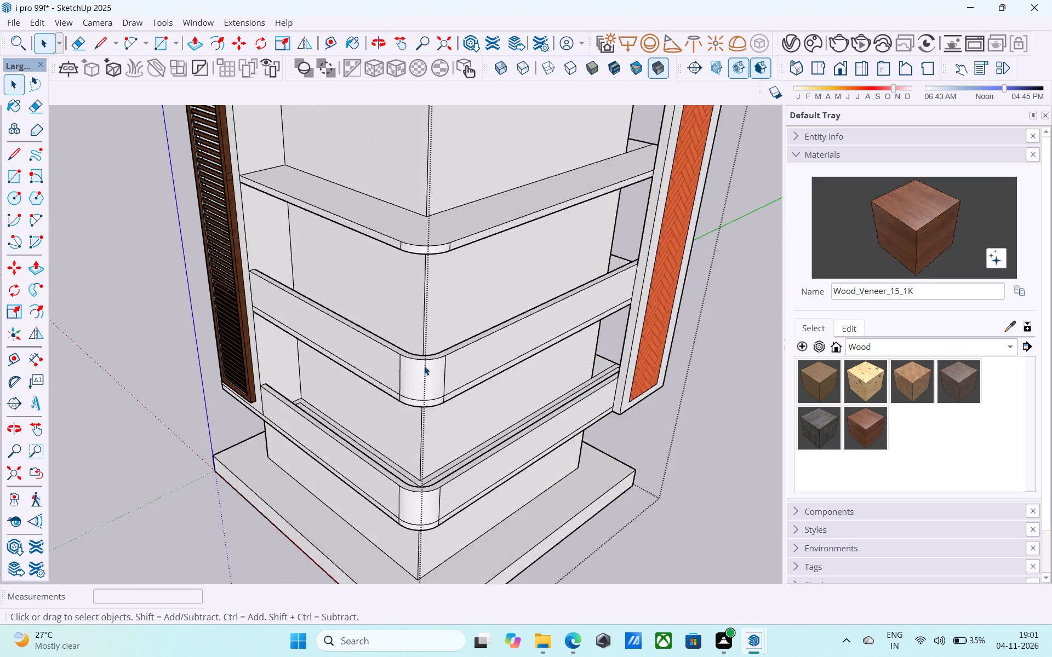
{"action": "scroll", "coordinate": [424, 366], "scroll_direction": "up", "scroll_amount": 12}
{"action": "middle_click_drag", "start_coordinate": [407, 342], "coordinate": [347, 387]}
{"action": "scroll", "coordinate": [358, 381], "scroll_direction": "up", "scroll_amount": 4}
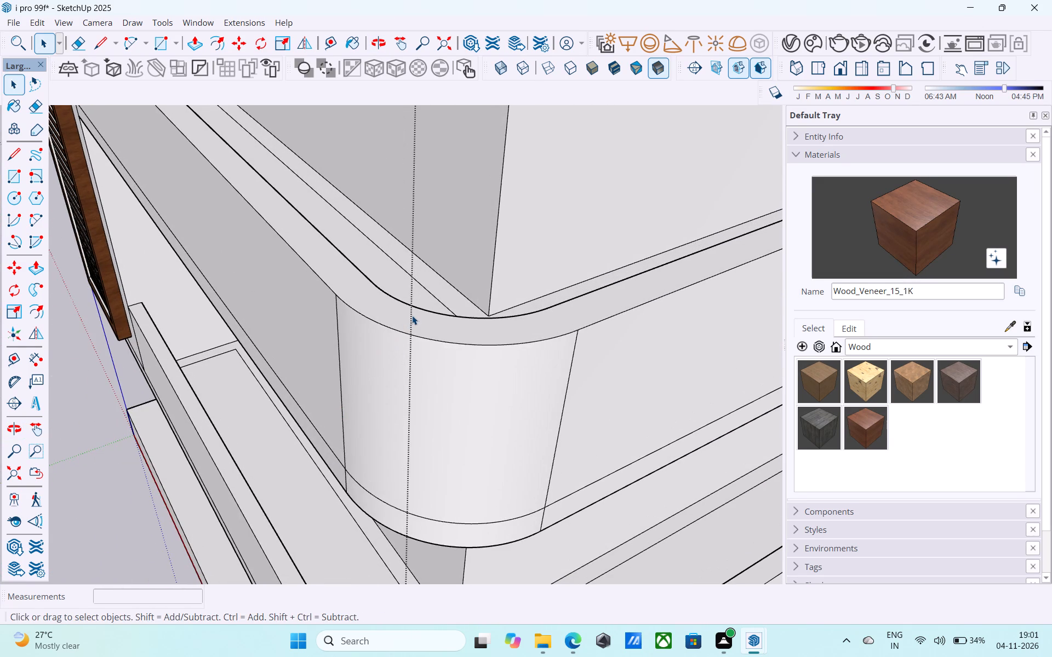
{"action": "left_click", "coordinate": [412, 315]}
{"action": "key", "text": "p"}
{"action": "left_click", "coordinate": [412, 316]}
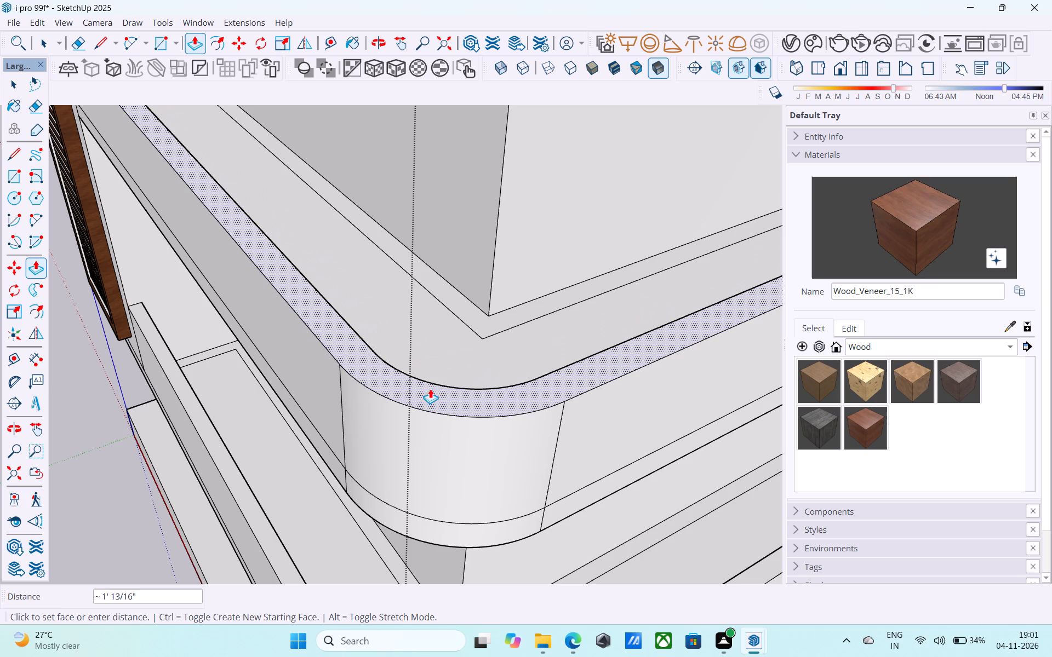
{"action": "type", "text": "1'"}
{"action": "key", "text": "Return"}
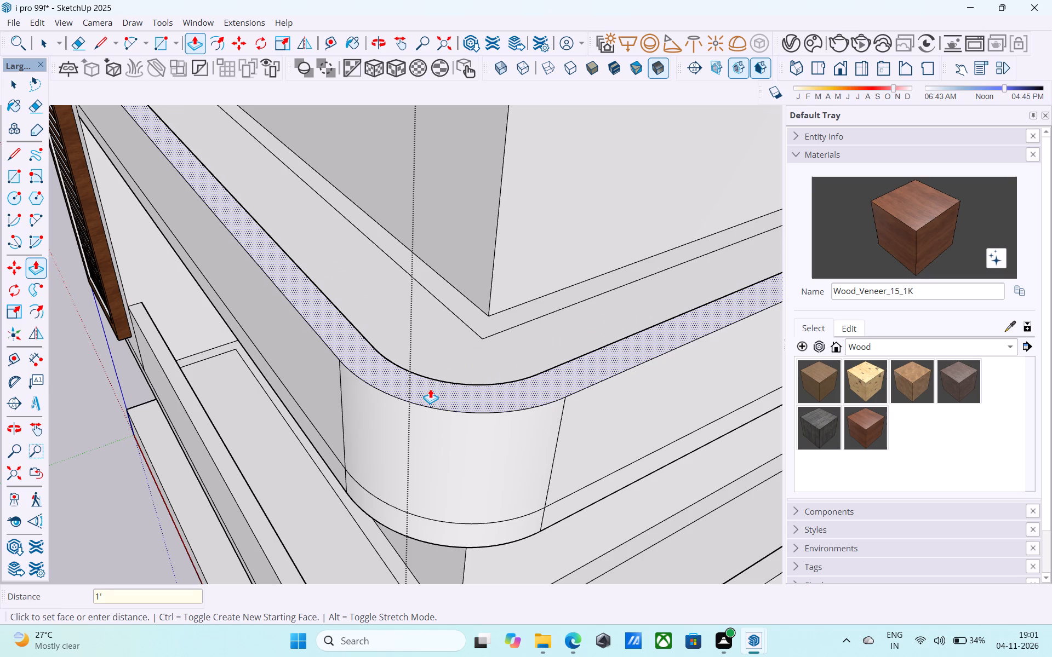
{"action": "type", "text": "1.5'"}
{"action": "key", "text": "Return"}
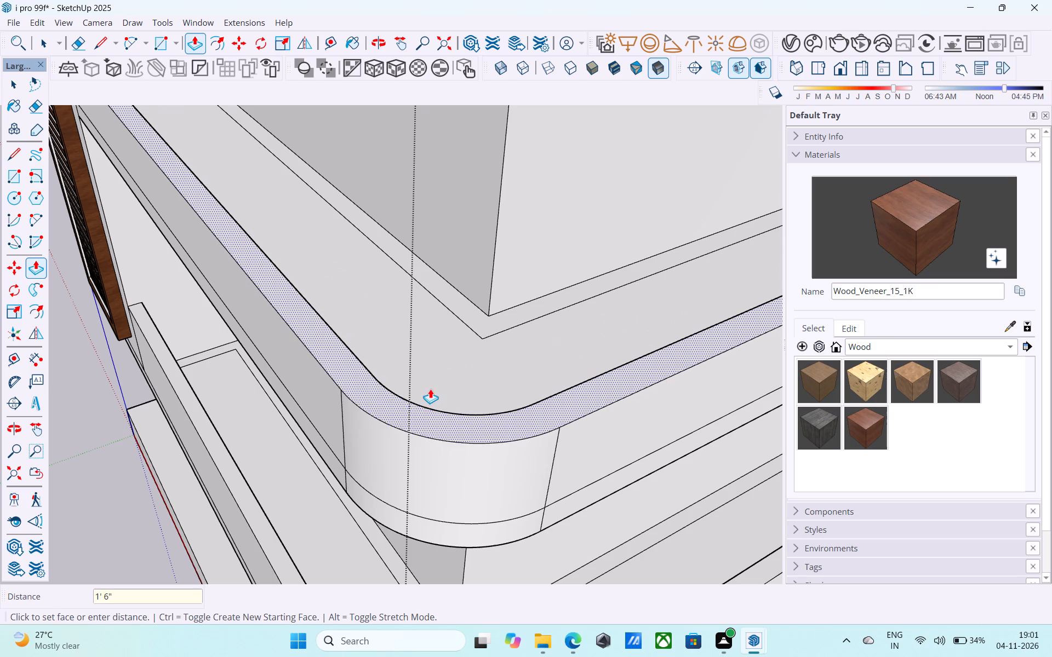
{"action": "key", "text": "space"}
Examine the second-lowest shelf's lowered border against the lowest shelf's border and the tower's overall proportions.
{"action": "scroll", "coordinate": [422, 384], "scroll_direction": "down", "scroll_amount": 19}
{"action": "middle_click_drag", "start_coordinate": [397, 354], "coordinate": [456, 291]}
{"action": "scroll", "coordinate": [456, 291], "scroll_direction": "down", "scroll_amount": 6}
{"action": "middle_click_drag", "start_coordinate": [394, 323], "coordinate": [403, 310]}
{"action": "scroll", "coordinate": [424, 244], "scroll_direction": "up", "scroll_amount": 5}
{"action": "scroll", "coordinate": [425, 242], "scroll_direction": "down", "scroll_amount": 5}
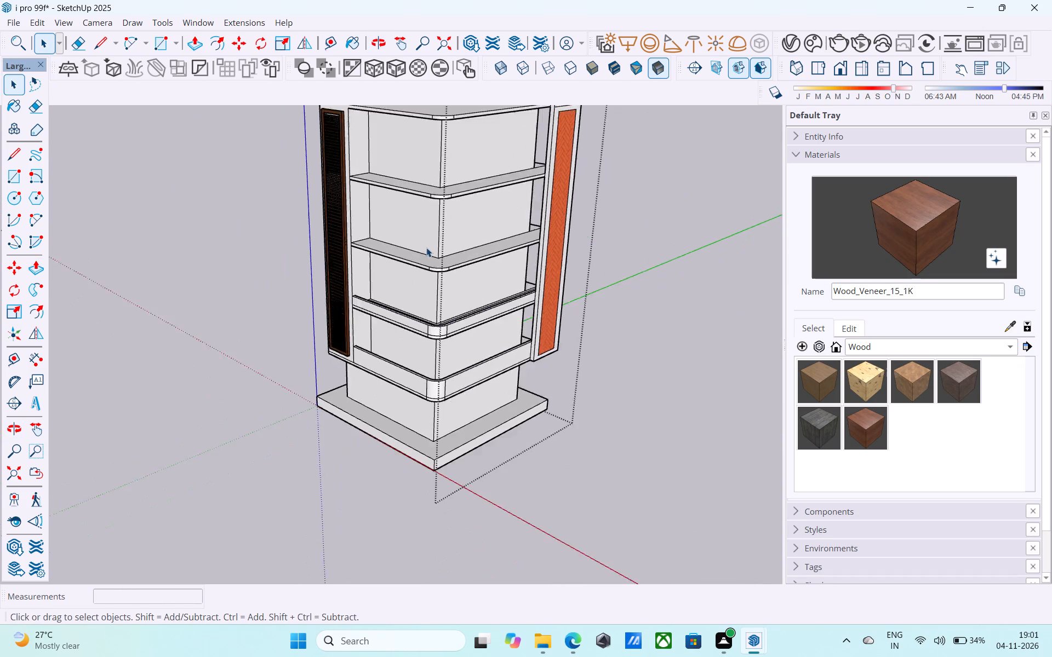
{"action": "scroll", "coordinate": [426, 247], "scroll_direction": "down", "scroll_amount": 1}
{"action": "scroll", "coordinate": [363, 342], "scroll_direction": "down", "scroll_amount": 5}
{"action": "middle_click_drag", "start_coordinate": [364, 354], "coordinate": [382, 311]}
{"action": "scroll", "coordinate": [425, 243], "scroll_direction": "up", "scroll_amount": 6}
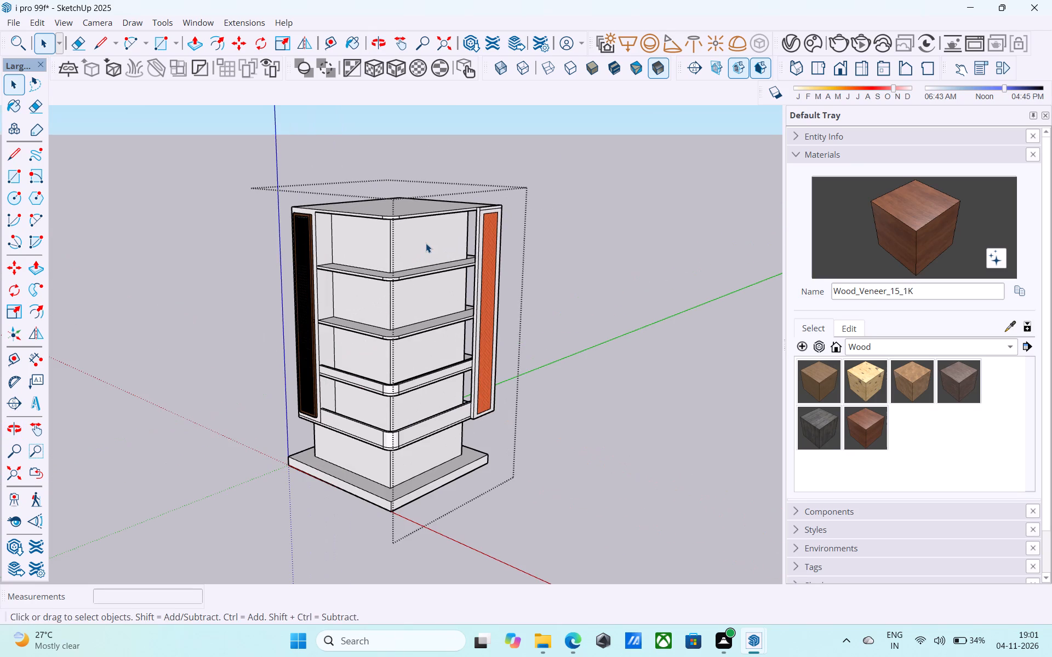
{"action": "scroll", "coordinate": [426, 243], "scroll_direction": "down", "scroll_amount": 6}
{"action": "middle_click_drag", "start_coordinate": [405, 299], "coordinate": [410, 278]}
{"action": "middle_click_drag", "start_coordinate": [361, 386], "coordinate": [361, 373]}
{"action": "scroll", "coordinate": [382, 354], "scroll_direction": "up", "scroll_amount": 8}
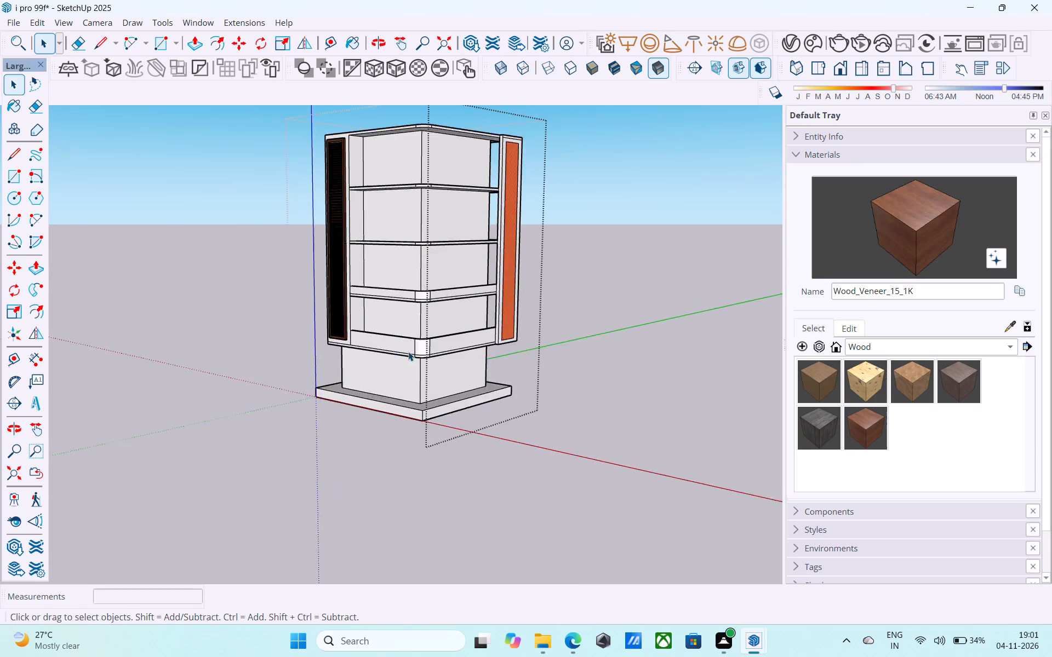
{"action": "scroll", "coordinate": [408, 351], "scroll_direction": "up", "scroll_amount": 2}
{"action": "middle_click_drag", "start_coordinate": [416, 359], "coordinate": [407, 368]}
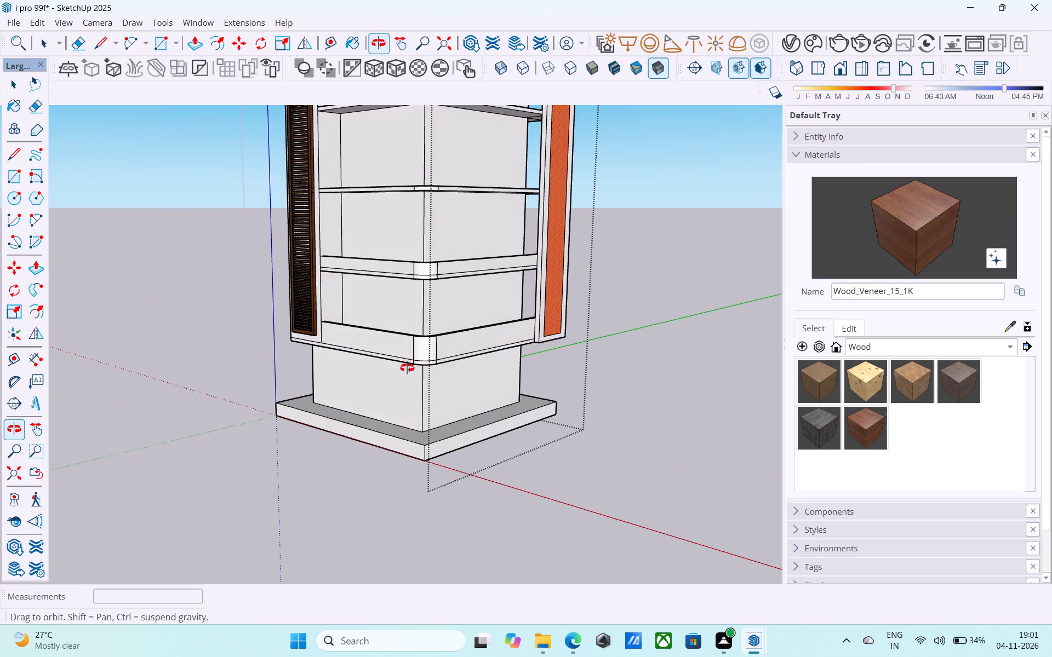
{"action": "middle_click_drag", "start_coordinate": [407, 368], "coordinate": [420, 387]}
{"action": "middle_click_drag", "start_coordinate": [420, 387], "coordinate": [420, 408]}
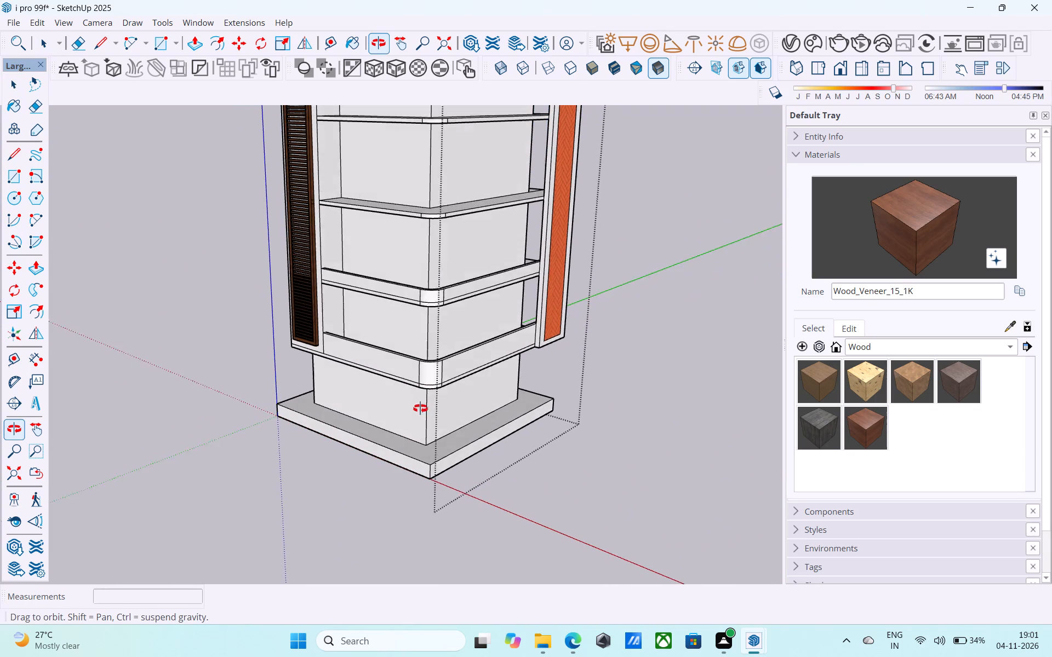
{"action": "middle_click_drag", "start_coordinate": [420, 408], "coordinate": [432, 415]}
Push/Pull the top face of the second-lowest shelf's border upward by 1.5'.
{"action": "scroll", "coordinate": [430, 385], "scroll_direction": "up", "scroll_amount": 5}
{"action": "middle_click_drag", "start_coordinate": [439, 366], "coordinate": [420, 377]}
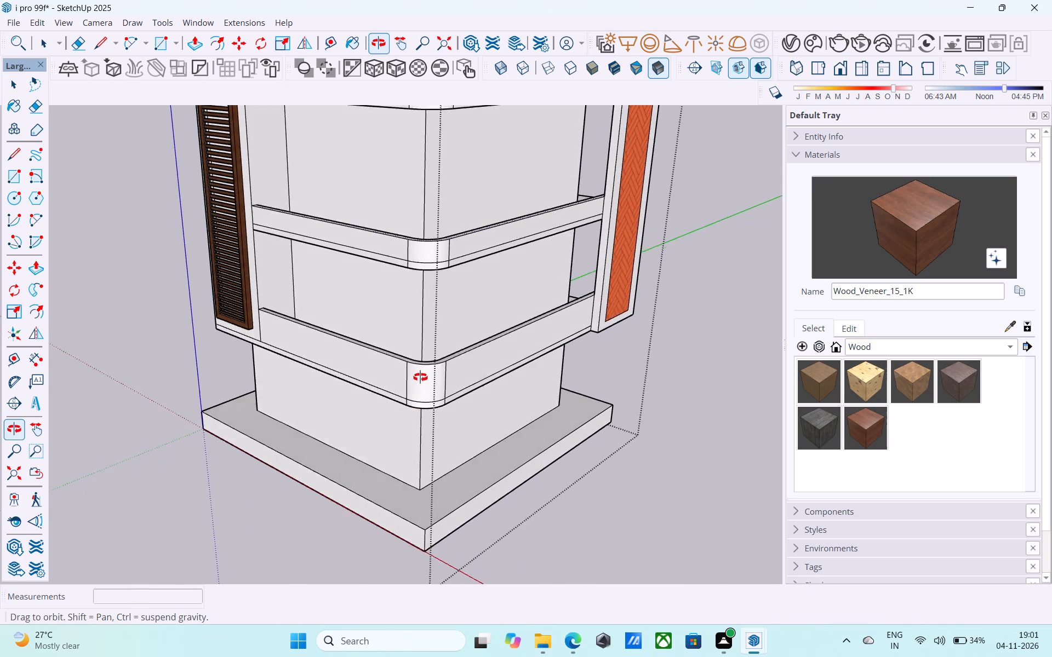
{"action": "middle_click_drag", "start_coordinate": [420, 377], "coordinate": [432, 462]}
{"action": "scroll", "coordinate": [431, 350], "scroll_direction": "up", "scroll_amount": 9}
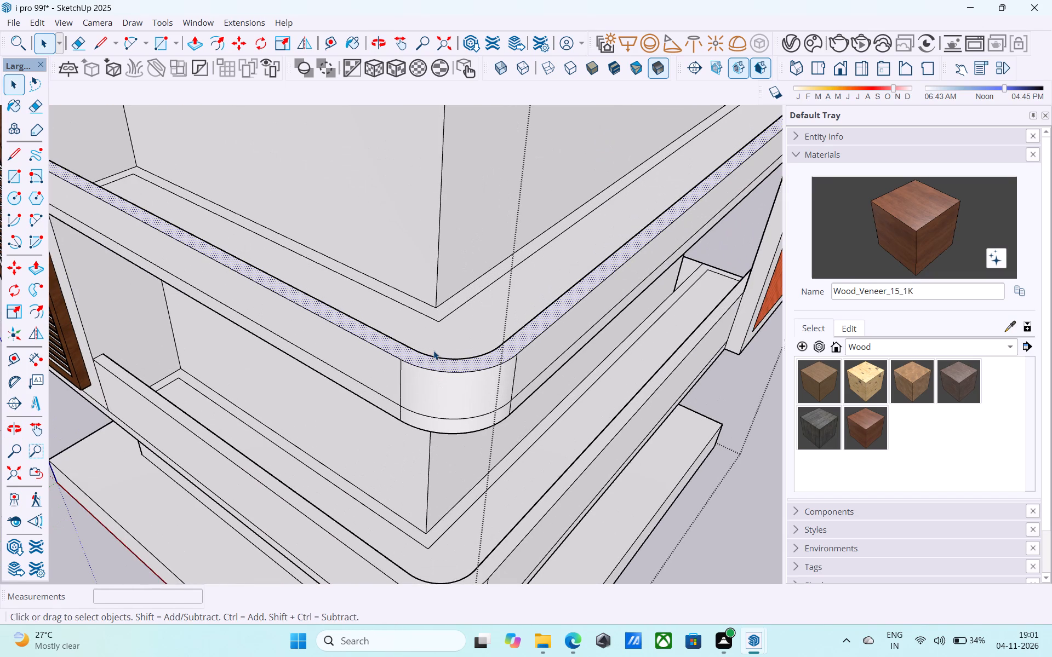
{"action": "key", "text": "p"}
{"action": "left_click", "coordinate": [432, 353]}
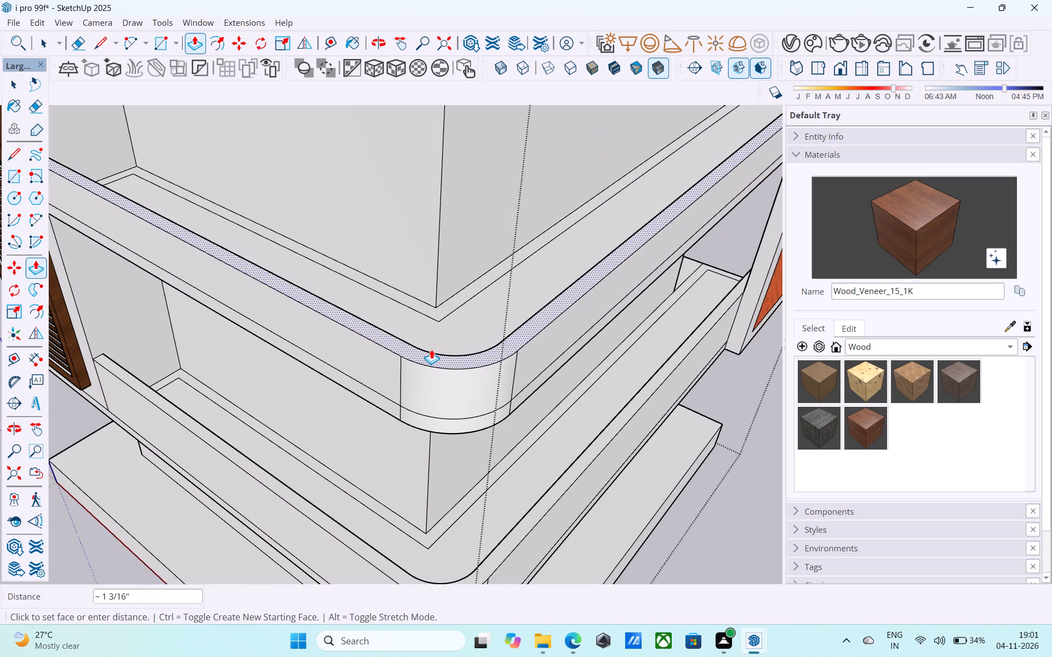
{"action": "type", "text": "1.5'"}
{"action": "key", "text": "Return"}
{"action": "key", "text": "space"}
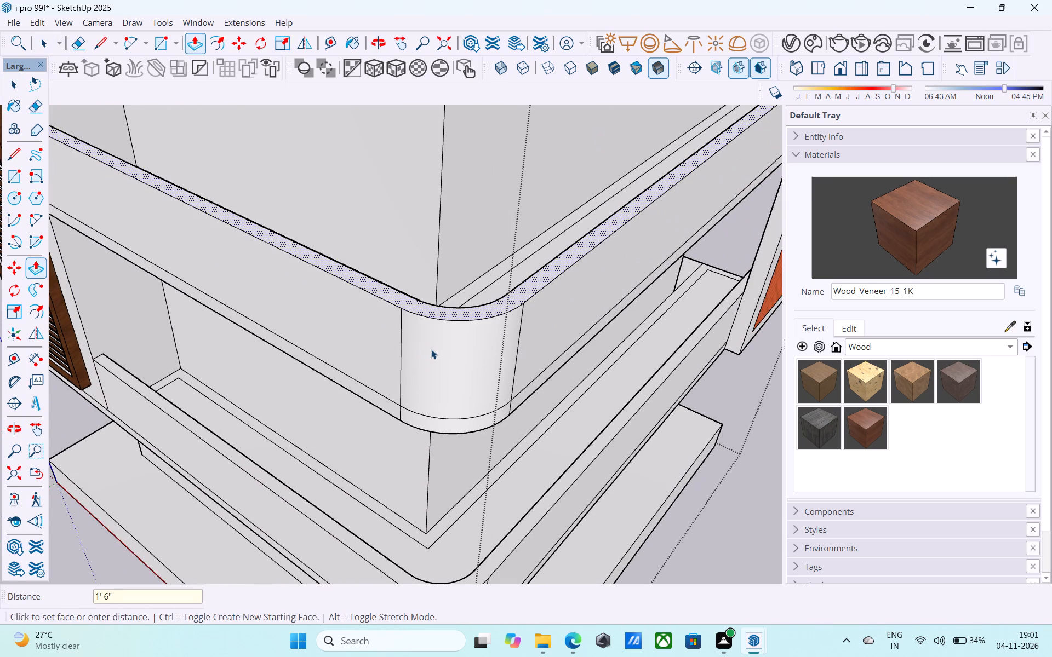
Offset the outline of the third-lowest shelf's top face inward by 6".
{"action": "scroll", "coordinate": [432, 349], "scroll_direction": "down", "scroll_amount": 16}
{"action": "middle_click_drag", "start_coordinate": [431, 349], "coordinate": [266, 405], "text": "shift"}
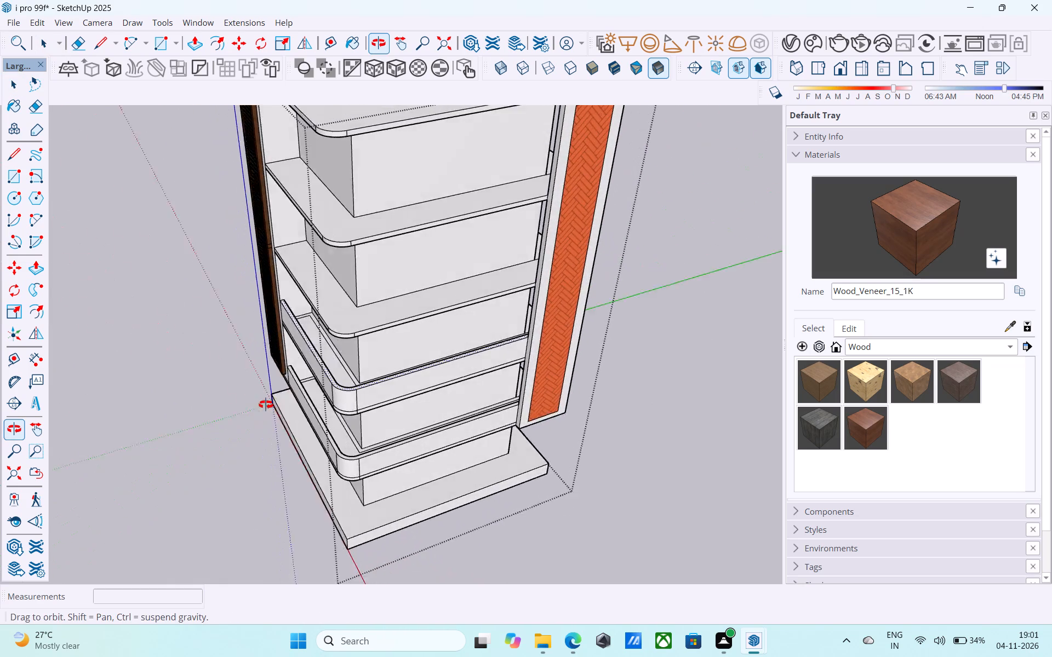
{"action": "middle_click_drag", "start_coordinate": [266, 405], "coordinate": [256, 408], "text": "shift"}
{"action": "middle_click_drag", "start_coordinate": [359, 380], "coordinate": [392, 388]}
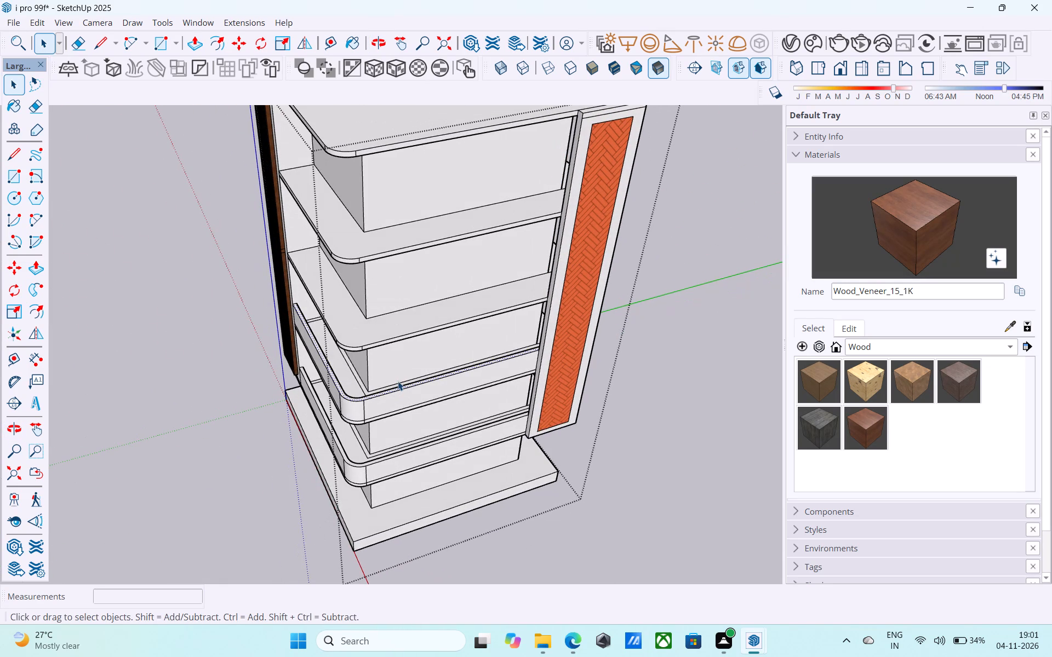
{"action": "scroll", "coordinate": [406, 362], "scroll_direction": "up", "scroll_amount": 4}
{"action": "middle_click_drag", "start_coordinate": [371, 359], "coordinate": [386, 343]}
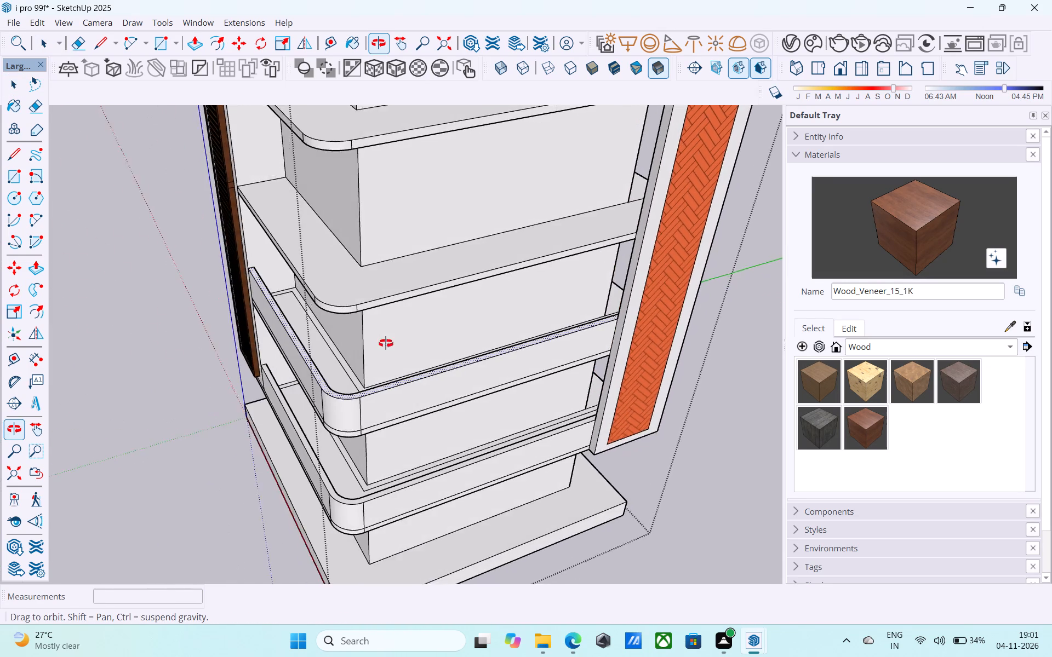
{"action": "middle_click_drag", "start_coordinate": [386, 343], "coordinate": [420, 339]}
{"action": "scroll", "coordinate": [406, 285], "scroll_direction": "up", "scroll_amount": 12}
{"action": "left_click", "coordinate": [374, 296]}
{"action": "scroll", "coordinate": [373, 296], "scroll_direction": "down", "scroll_amount": 11}
{"action": "middle_click_drag", "start_coordinate": [373, 296], "coordinate": [351, 301]}
{"action": "key", "text": "f"}
{"action": "left_click", "coordinate": [352, 294]}
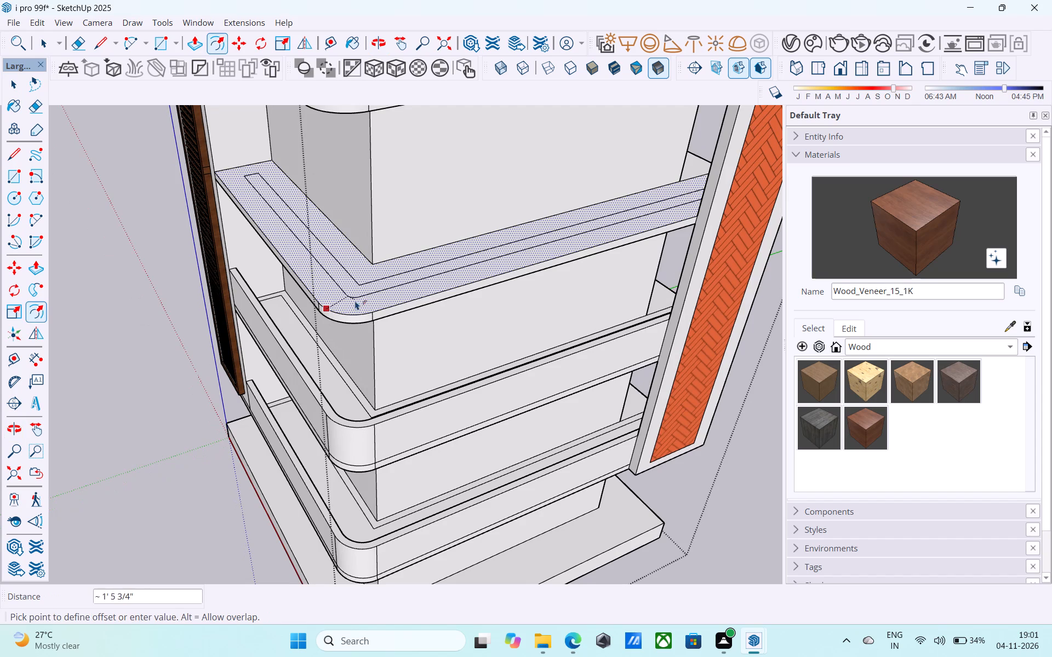
{"action": "middle_click_drag", "start_coordinate": [355, 301], "coordinate": [351, 388]}
{"action": "scroll", "coordinate": [323, 449], "scroll_direction": "up", "scroll_amount": 4}
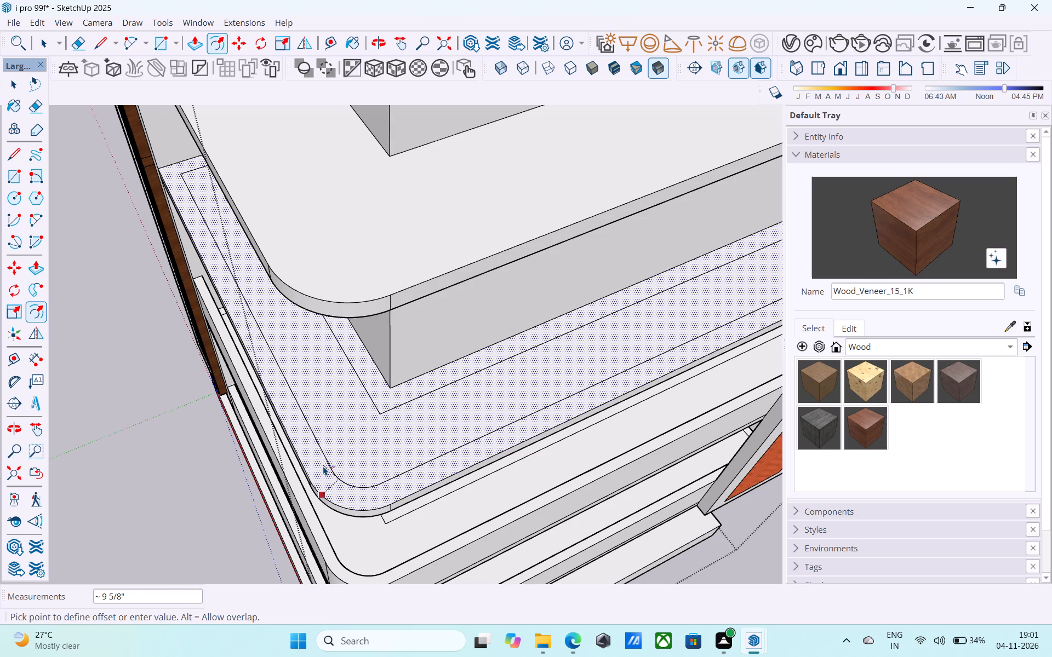
{"action": "type", "text": "6\""}
{"action": "key", "text": "Return"}
{"action": "key", "text": "space"}
Draw short lines across both ends of the third-lowest shelf's offset strip, separating its outer border from the rest.
{"action": "key", "text": "l"}
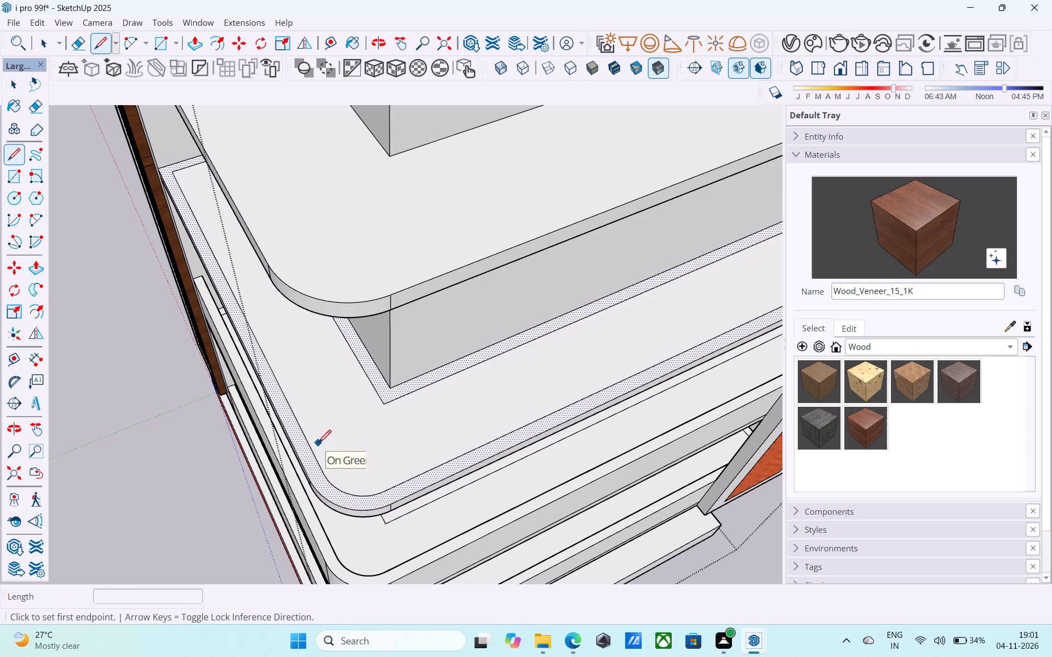
{"action": "scroll", "coordinate": [172, 122], "scroll_direction": "up", "scroll_amount": 7}
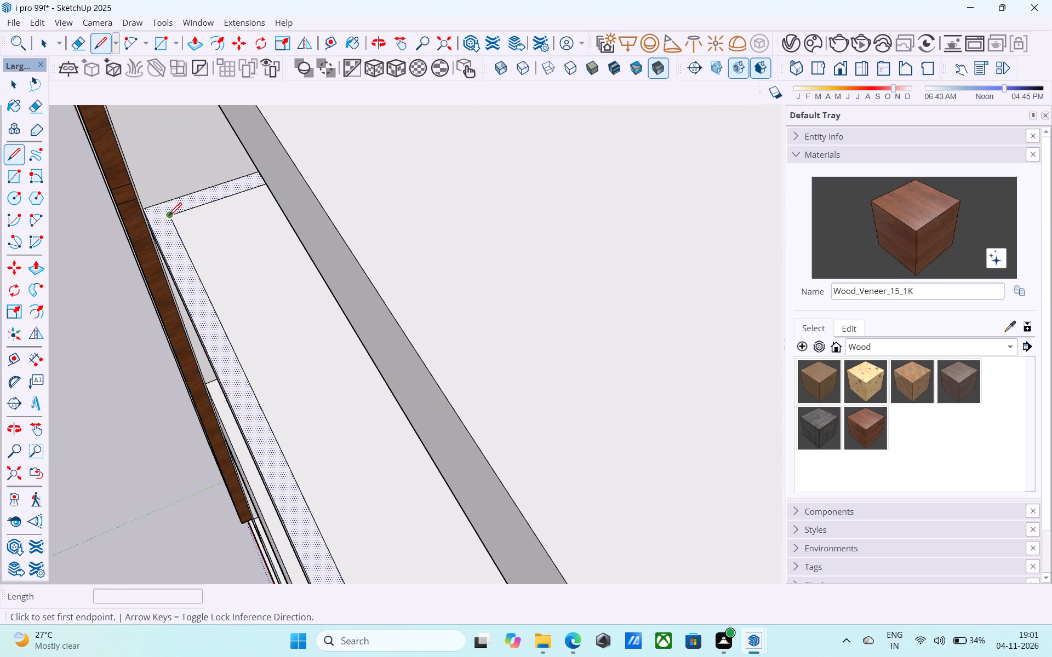
{"action": "left_click", "coordinate": [169, 217]}
{"action": "scroll", "coordinate": [169, 217], "scroll_direction": "up", "scroll_amount": 3}
{"action": "left_click", "coordinate": [163, 200]}
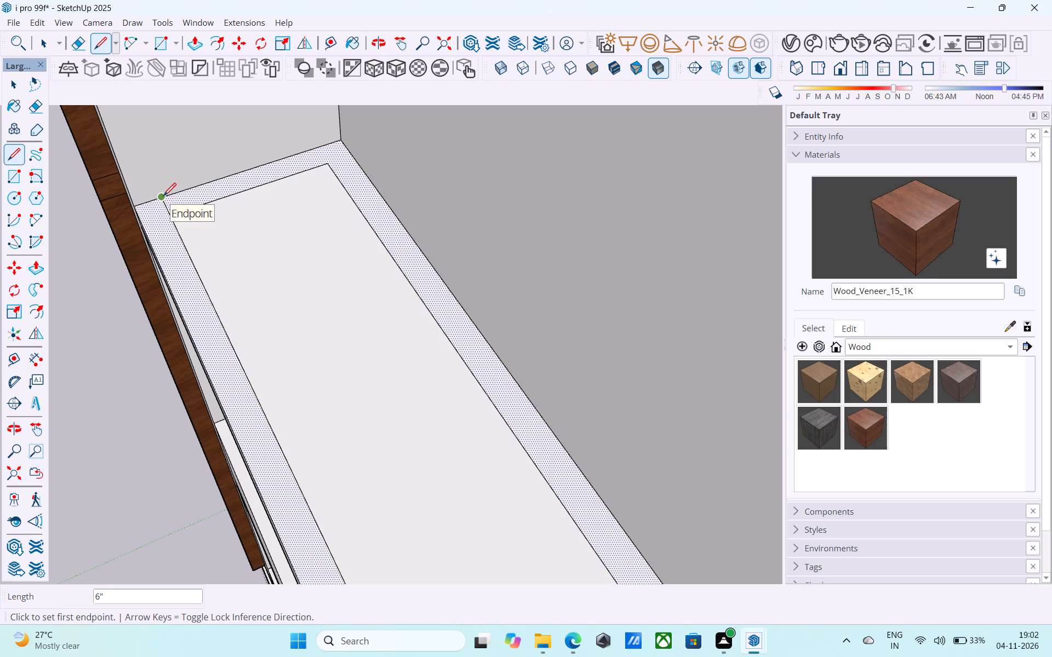
{"action": "scroll", "coordinate": [164, 195], "scroll_direction": "down", "scroll_amount": 19}
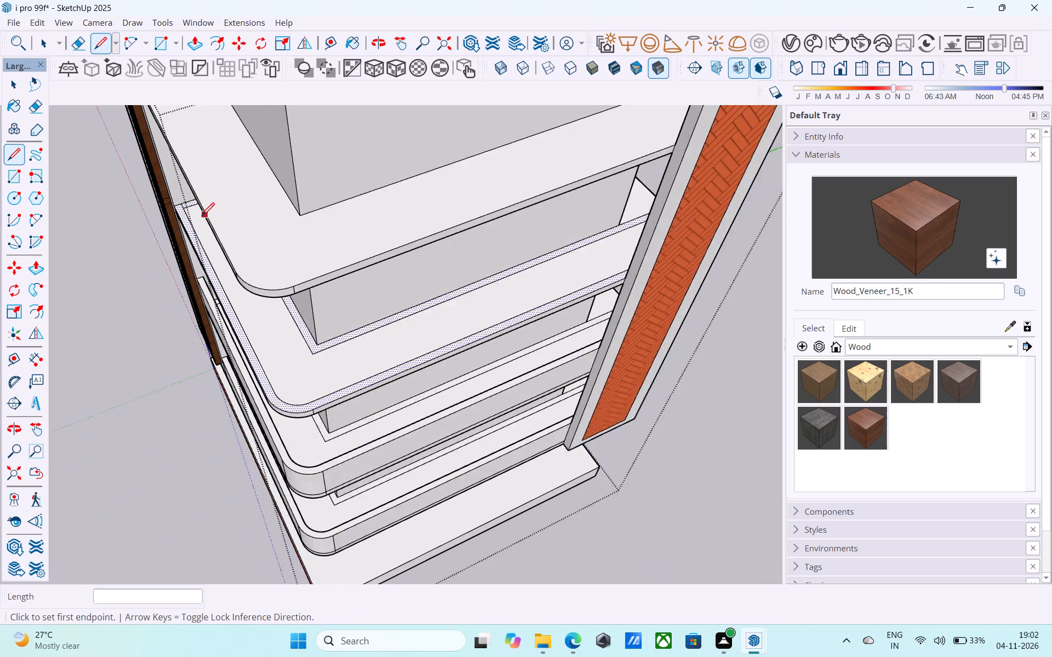
{"action": "scroll", "coordinate": [202, 217], "scroll_direction": "down", "scroll_amount": 5}
{"action": "middle_click_drag", "start_coordinate": [294, 291], "coordinate": [546, 219]}
{"action": "scroll", "coordinate": [495, 235], "scroll_direction": "up", "scroll_amount": 5}
{"action": "middle_click_drag", "start_coordinate": [481, 189], "coordinate": [518, 138]}
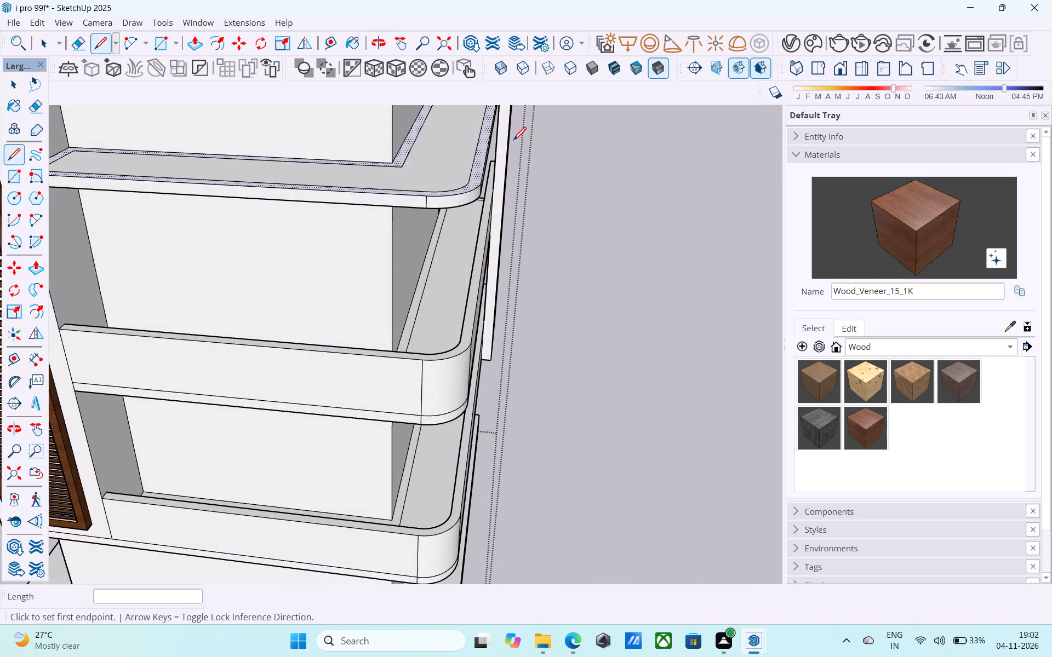
{"action": "scroll", "coordinate": [513, 141], "scroll_direction": "down", "scroll_amount": 1}
{"action": "middle_click_drag", "start_coordinate": [513, 141], "coordinate": [477, 313], "text": "shift"}
{"action": "scroll", "coordinate": [443, 245], "scroll_direction": "up", "scroll_amount": 10}
{"action": "scroll", "coordinate": [470, 219], "scroll_direction": "up", "scroll_amount": 13}
{"action": "left_click", "coordinate": [478, 228]}
{"action": "left_click", "coordinate": [485, 212]}
Push/Pull the third-lowest shelf's outer border strip upward by 1.5'.
{"action": "scroll", "coordinate": [486, 198], "scroll_direction": "down", "scroll_amount": 2}
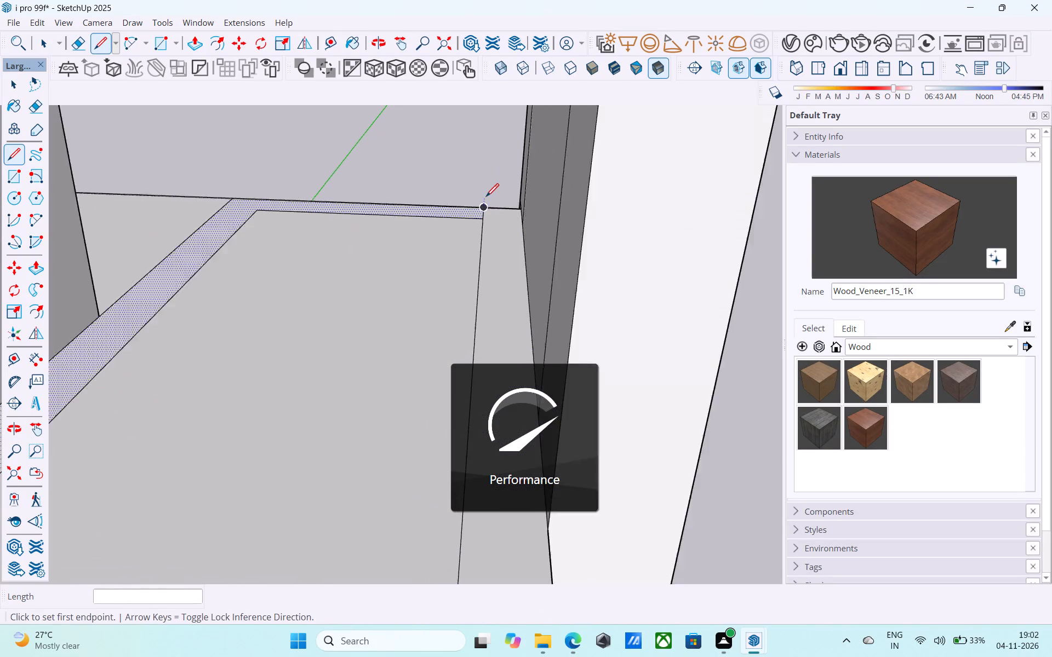
{"action": "scroll", "coordinate": [486, 198], "scroll_direction": "down", "scroll_amount": 15}
{"action": "scroll", "coordinate": [484, 195], "scroll_direction": "up", "scroll_amount": 1}
{"action": "scroll", "coordinate": [484, 195], "scroll_direction": "down", "scroll_amount": 14}
{"action": "middle_click_drag", "start_coordinate": [484, 244], "coordinate": [282, 256]}
{"action": "middle_click_drag", "start_coordinate": [285, 297], "coordinate": [204, 321]}
{"action": "scroll", "coordinate": [219, 313], "scroll_direction": "up", "scroll_amount": 13}
{"action": "key", "text": "space"}
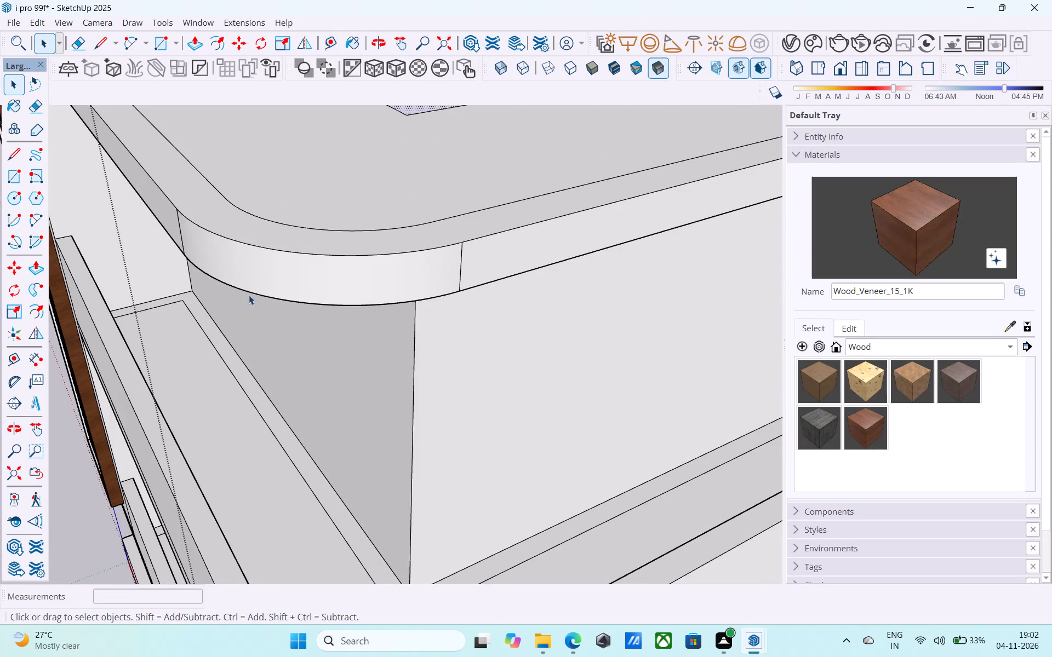
{"action": "left_click", "coordinate": [260, 243]}
{"action": "key", "text": "p"}
{"action": "left_click", "coordinate": [258, 239]}
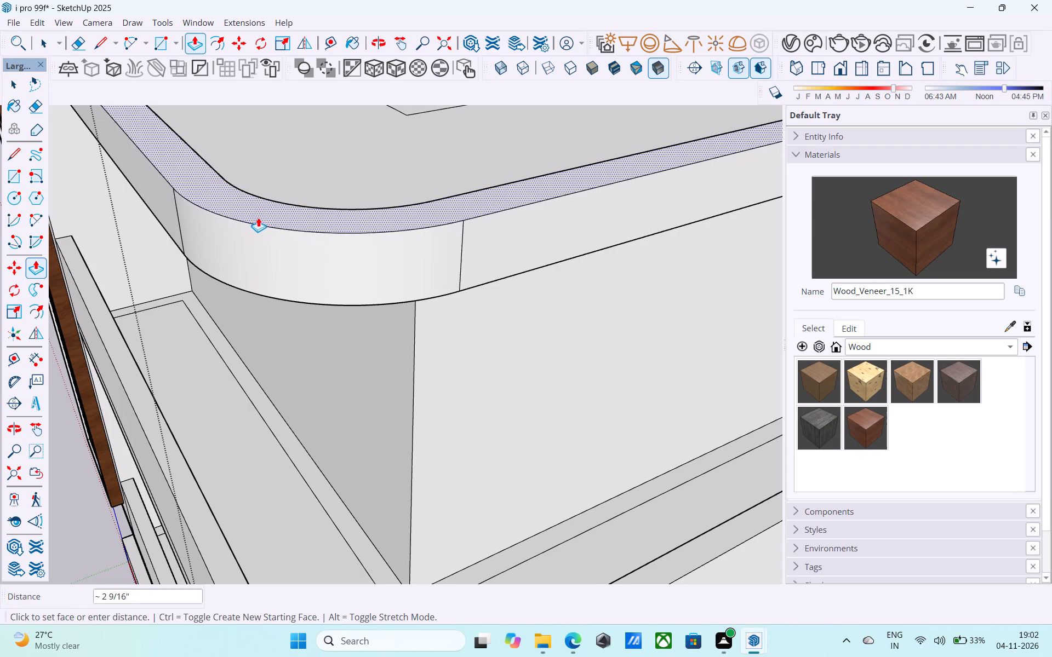
{"action": "type", "text": "1.5'"}
{"action": "key", "text": "Return"}
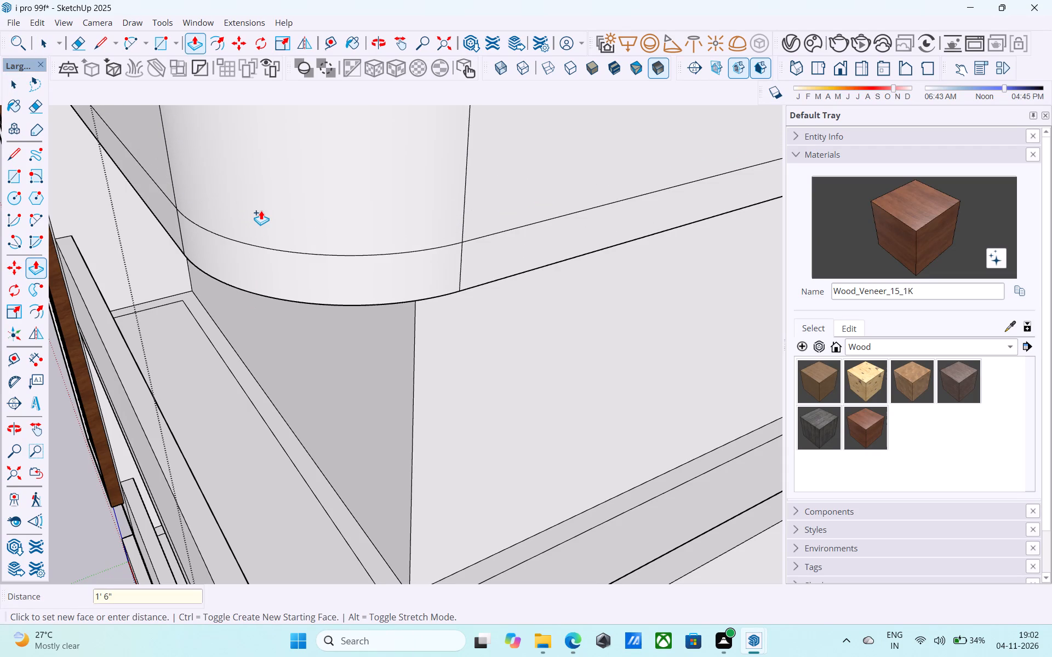
{"action": "scroll", "coordinate": [233, 182], "scroll_direction": "down", "scroll_amount": 17}
{"action": "key", "text": "space"}
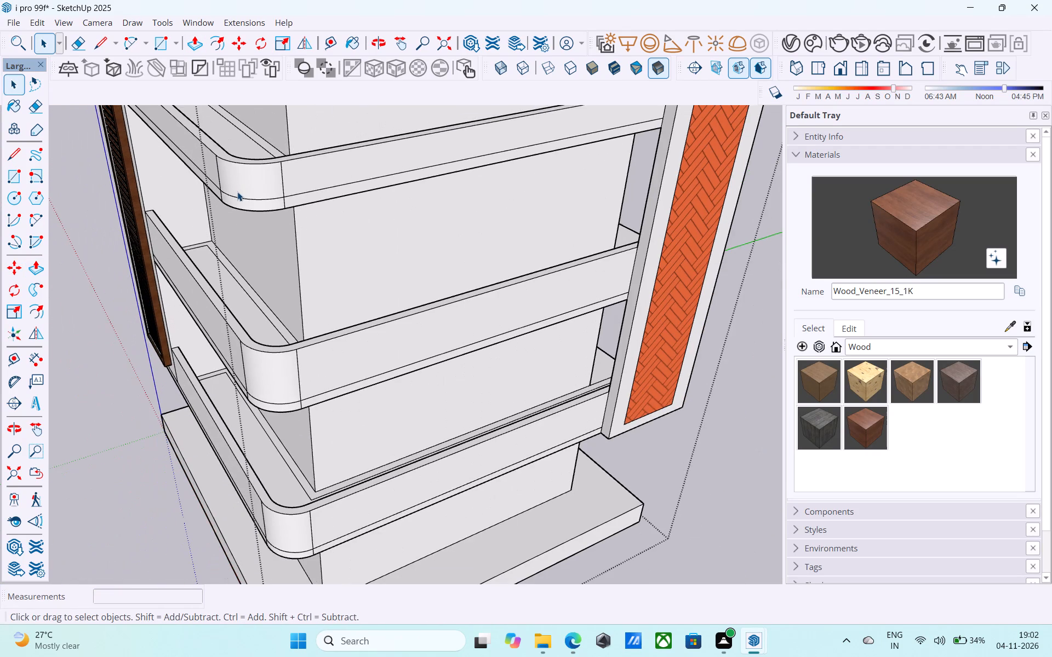
Offset the outline of the top face of the shelf directly below the roof slab inward by 6".
{"action": "scroll", "coordinate": [237, 192], "scroll_direction": "down", "scroll_amount": 1}
{"action": "middle_click_drag", "start_coordinate": [237, 192], "coordinate": [289, 246], "text": "shift"}
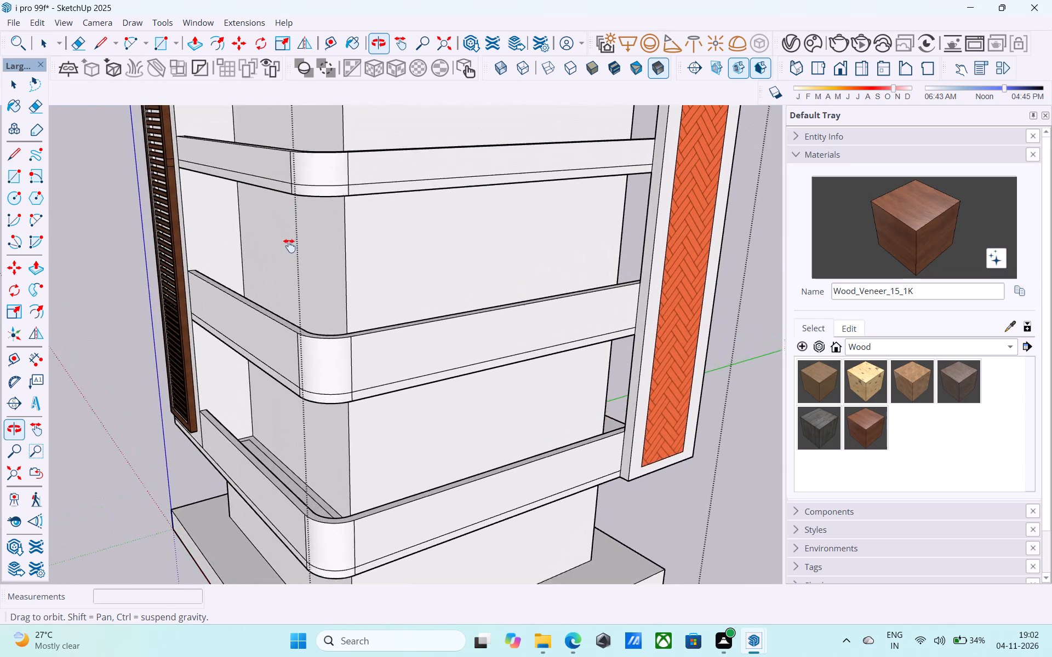
{"action": "middle_click_drag", "start_coordinate": [289, 246], "coordinate": [289, 247], "text": "shift"}
{"action": "scroll", "coordinate": [289, 247], "scroll_direction": "down", "scroll_amount": 5}
{"action": "middle_click_drag", "start_coordinate": [290, 249], "coordinate": [265, 273]}
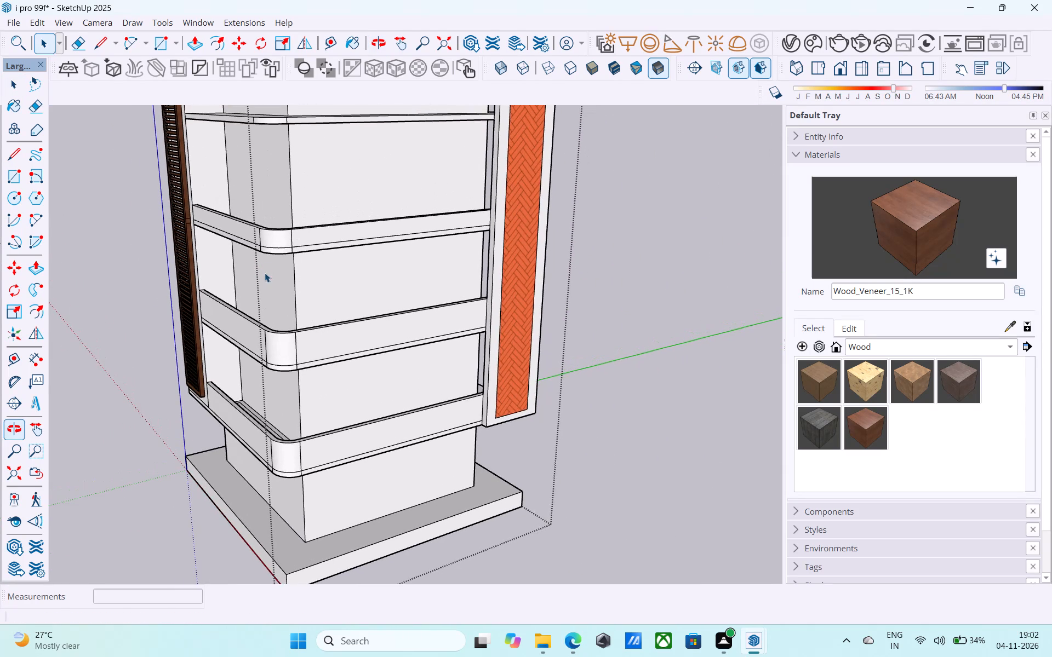
{"action": "scroll", "coordinate": [263, 273], "scroll_direction": "down", "scroll_amount": 5}
{"action": "middle_click_drag", "start_coordinate": [274, 255], "coordinate": [311, 348], "text": "shift"}
{"action": "scroll", "coordinate": [299, 246], "scroll_direction": "up", "scroll_amount": 5}
{"action": "middle_click_drag", "start_coordinate": [299, 265], "coordinate": [308, 292], "text": "shift"}
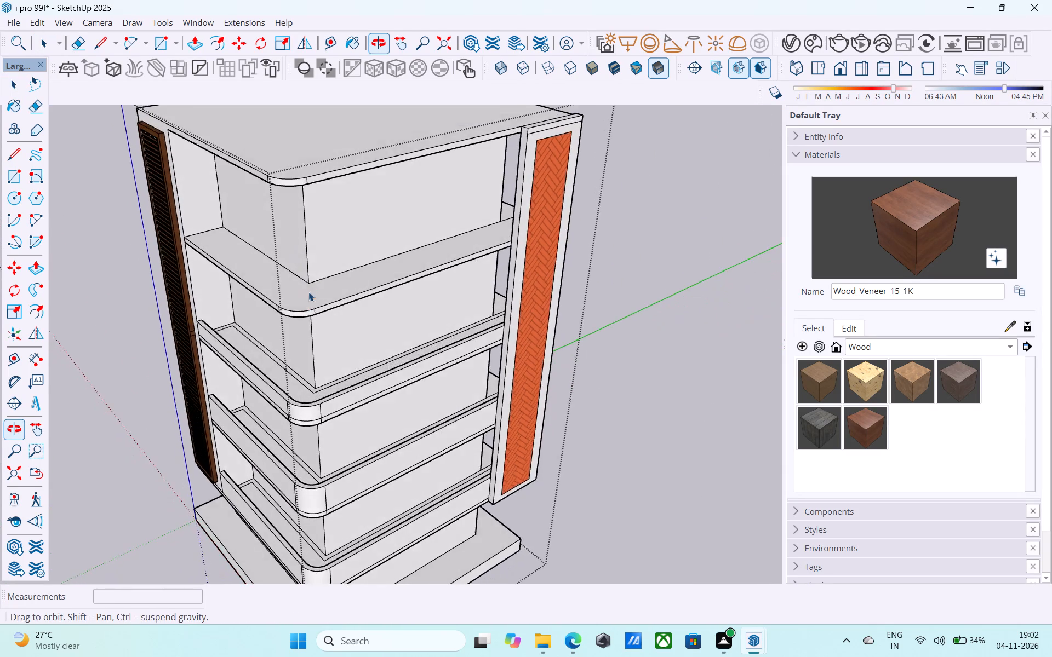
{"action": "middle_click_drag", "start_coordinate": [308, 292], "coordinate": [308, 289], "text": "shift"}
{"action": "scroll", "coordinate": [302, 301], "scroll_direction": "up", "scroll_amount": 6}
{"action": "middle_click_drag", "start_coordinate": [304, 303], "coordinate": [321, 304], "text": "shift"}
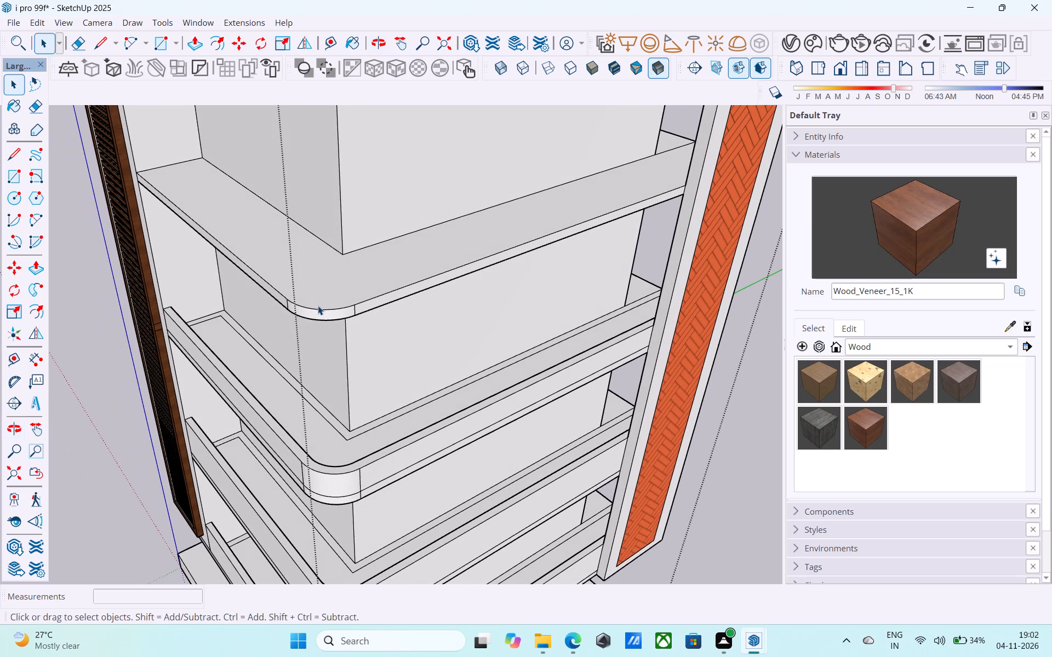
{"action": "middle_click_drag", "start_coordinate": [318, 306], "coordinate": [311, 316]}
{"action": "scroll", "coordinate": [305, 313], "scroll_direction": "up", "scroll_amount": 1}
{"action": "left_click", "coordinate": [300, 301]}
{"action": "key", "text": "f"}
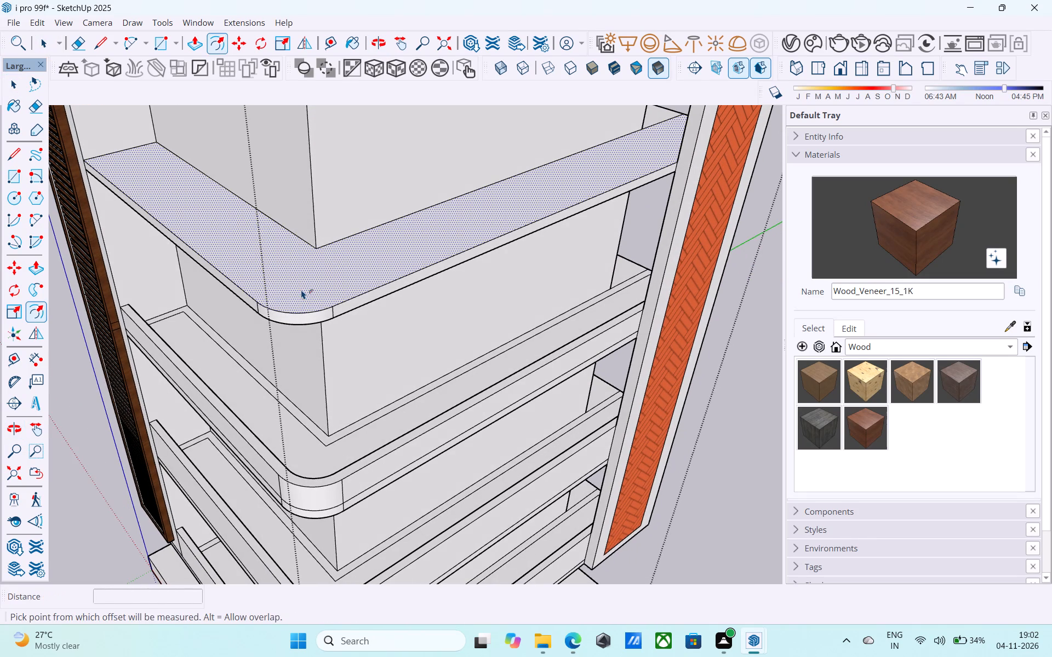
{"action": "left_click", "coordinate": [301, 290]}
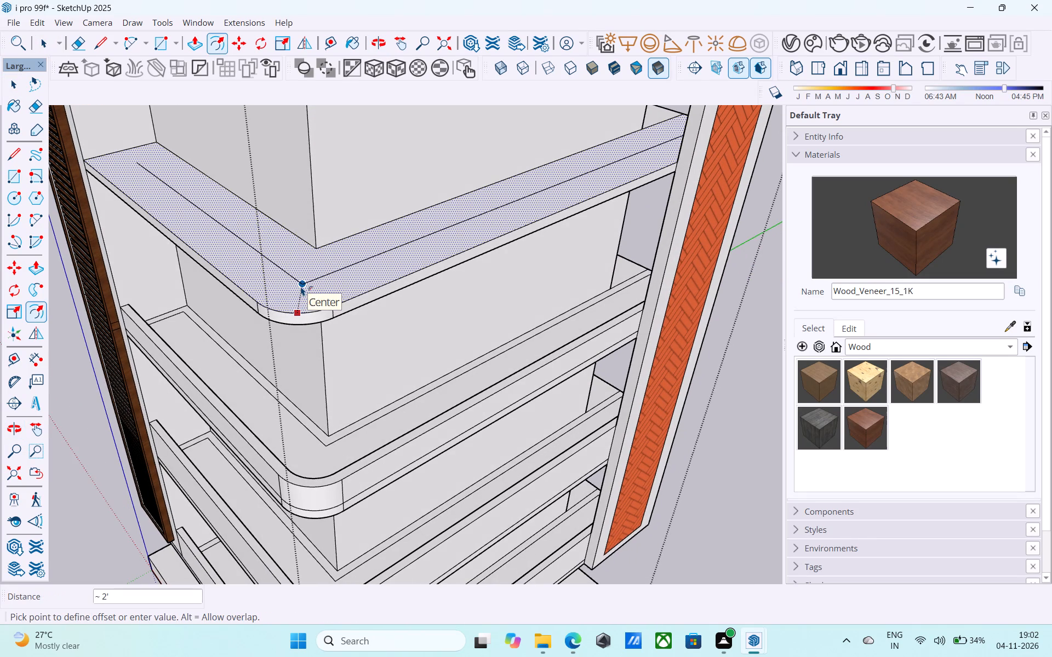
{"action": "type", "text": "6\""}
{"action": "key", "text": "Return"}
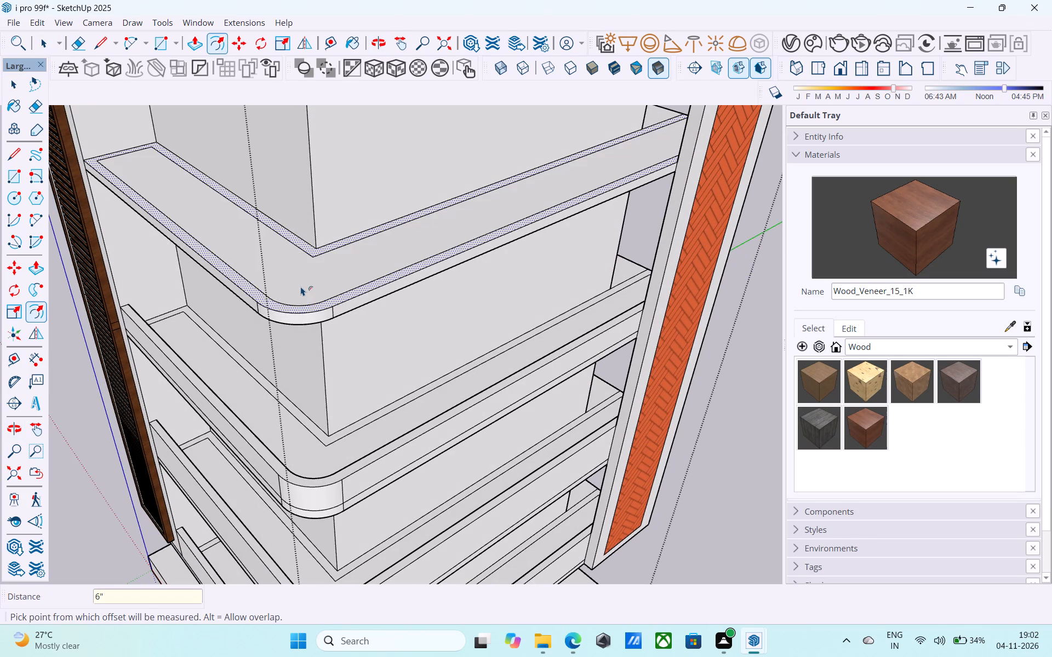
Draw short lines across both ends of the offset strip on the shelf below the roof, separating its outer border.
{"action": "key", "text": "l"}
{"action": "middle_click_drag", "start_coordinate": [195, 166], "coordinate": [331, 336]}
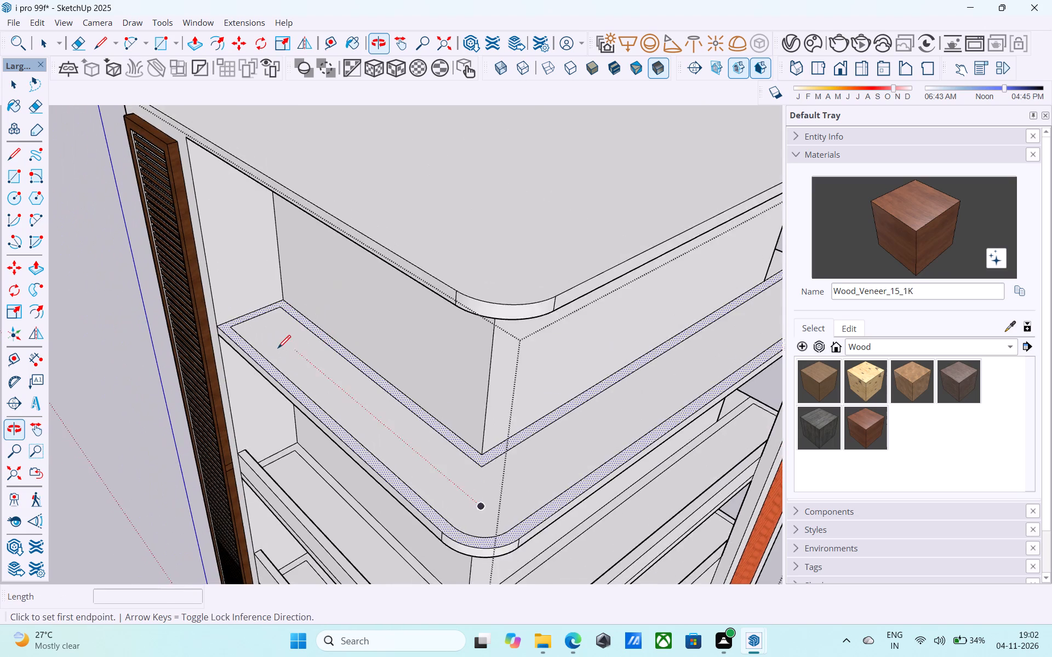
{"action": "scroll", "coordinate": [278, 350], "scroll_direction": "up", "scroll_amount": 2}
{"action": "scroll", "coordinate": [278, 349], "scroll_direction": "down", "scroll_amount": 1}
{"action": "scroll", "coordinate": [278, 349], "scroll_direction": "up", "scroll_amount": 20}
{"action": "left_click", "coordinate": [225, 297]}
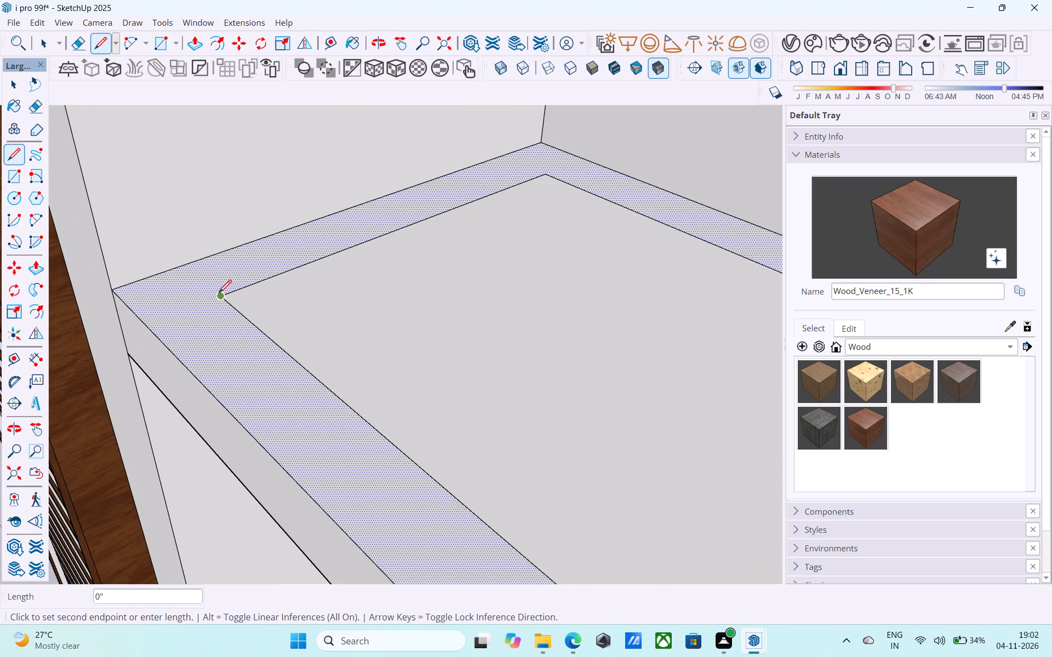
{"action": "left_click", "coordinate": [188, 266]}
{"action": "scroll", "coordinate": [155, 273], "scroll_direction": "down", "scroll_amount": 20}
{"action": "scroll", "coordinate": [155, 273], "scroll_direction": "down", "scroll_amount": 6}
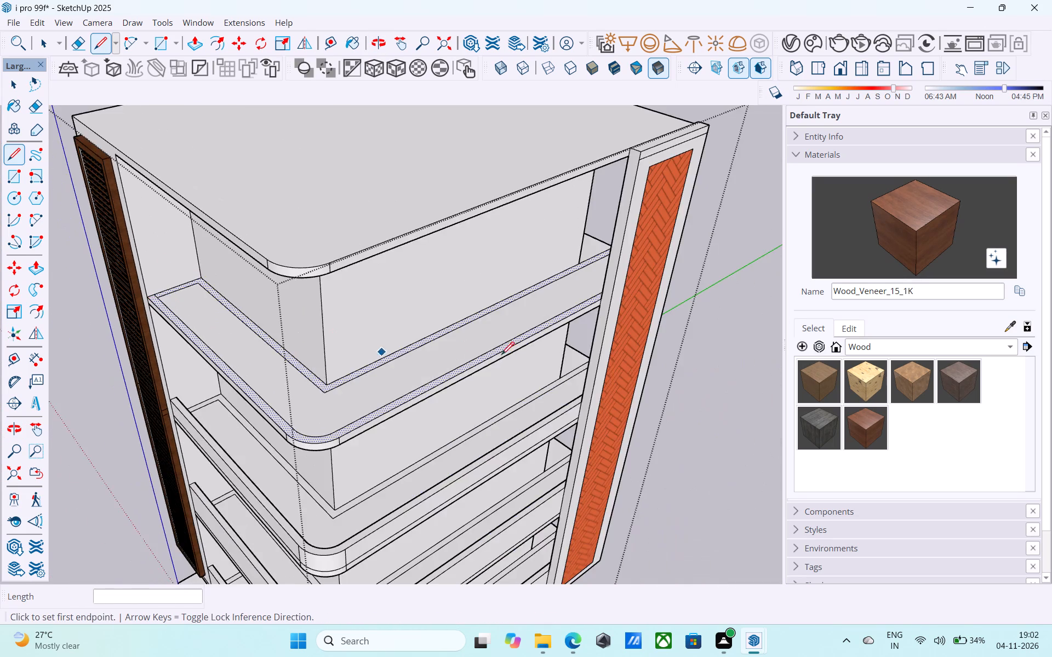
{"action": "middle_click_drag", "start_coordinate": [530, 349], "coordinate": [615, 280], "text": "shift"}
{"action": "middle_click_drag", "start_coordinate": [528, 187], "coordinate": [471, 260]}
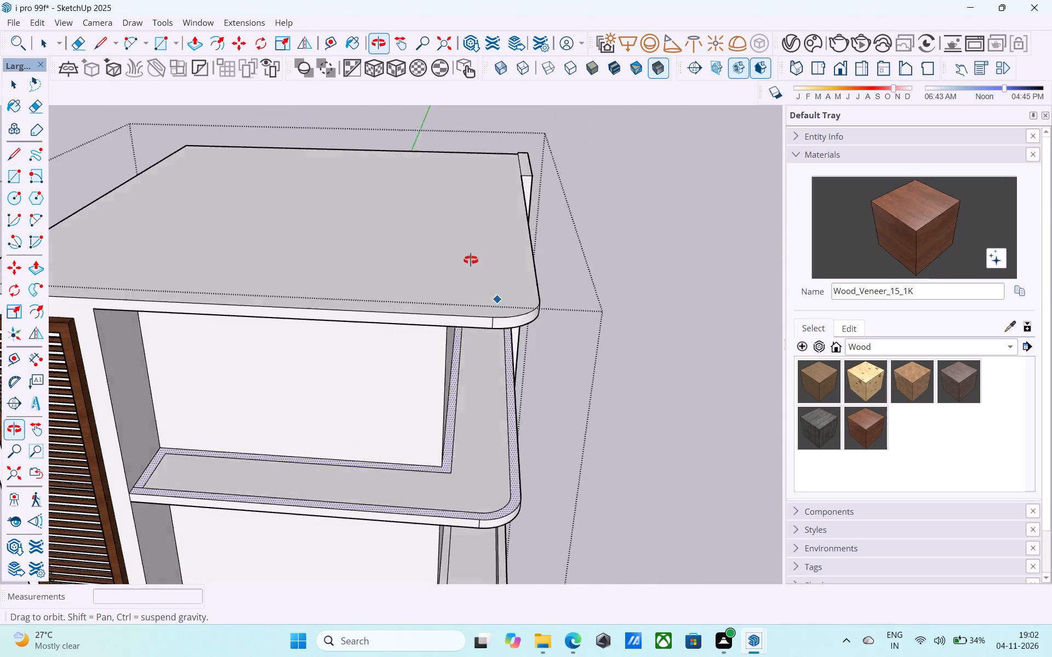
{"action": "middle_click_drag", "start_coordinate": [471, 260], "coordinate": [453, 231]}
{"action": "scroll", "coordinate": [509, 359], "scroll_direction": "up", "scroll_amount": 7}
{"action": "scroll", "coordinate": [522, 282], "scroll_direction": "down", "scroll_amount": 1}
{"action": "scroll", "coordinate": [522, 281], "scroll_direction": "up", "scroll_amount": 20}
{"action": "scroll", "coordinate": [522, 281], "scroll_direction": "up", "scroll_amount": 10}
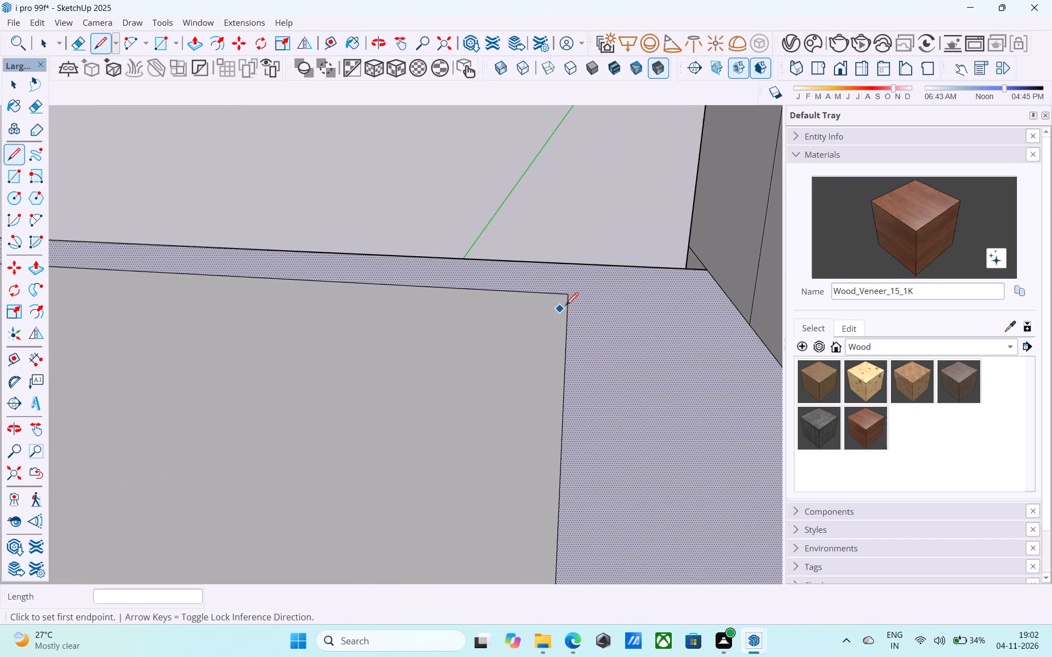
{"action": "left_click", "coordinate": [569, 297]}
{"action": "left_click", "coordinate": [573, 268]}
Push/Pull the outer border strip of the shelf below the roof upward by 3'.
{"action": "scroll", "coordinate": [573, 261], "scroll_direction": "down", "scroll_amount": 20}
{"action": "scroll", "coordinate": [573, 261], "scroll_direction": "down", "scroll_amount": 1}
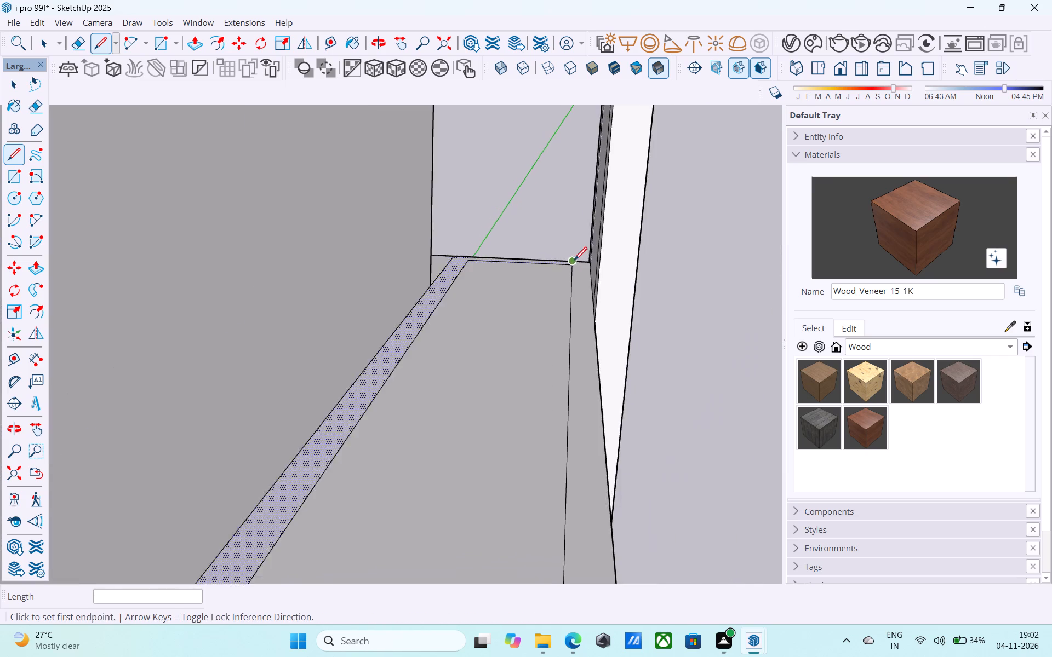
{"action": "scroll", "coordinate": [574, 261], "scroll_direction": "down", "scroll_amount": 18}
{"action": "middle_click_drag", "start_coordinate": [564, 299], "coordinate": [329, 335]}
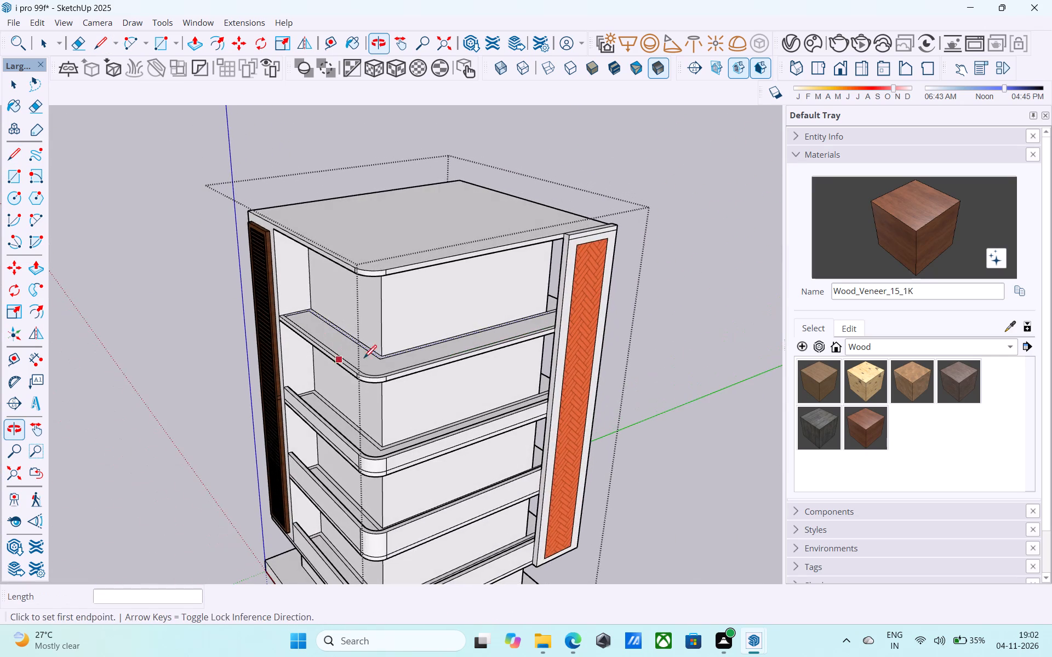
{"action": "key", "text": "space"}
{"action": "scroll", "coordinate": [387, 374], "scroll_direction": "up", "scroll_amount": 15}
{"action": "left_click", "coordinate": [388, 374]}
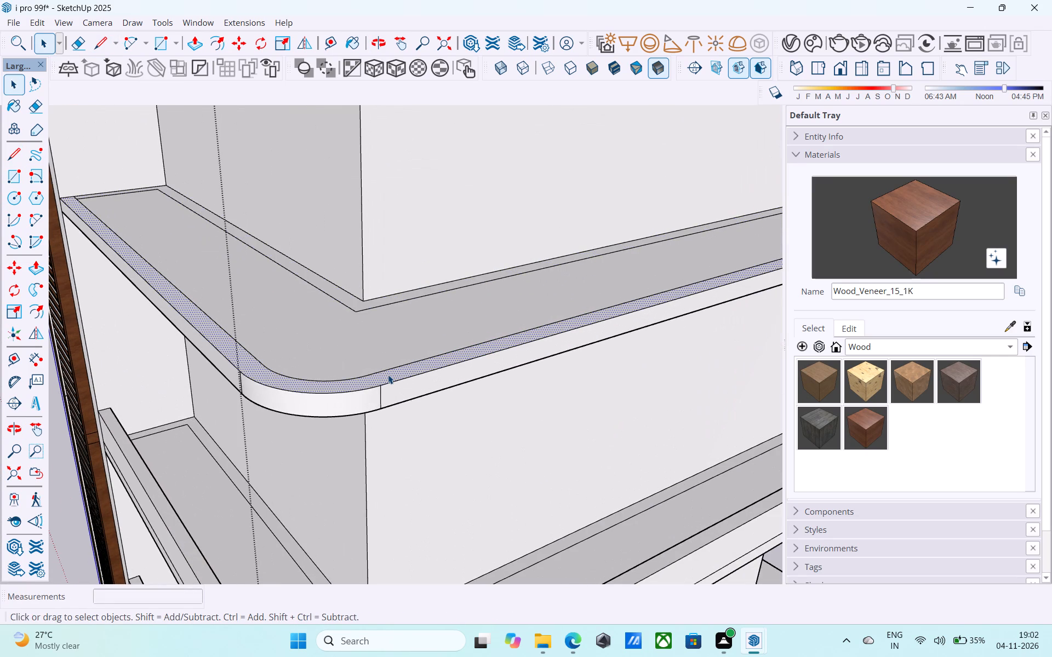
{"action": "key", "text": "p"}
{"action": "left_click", "coordinate": [388, 374]}
{"action": "key", "text": "3"}
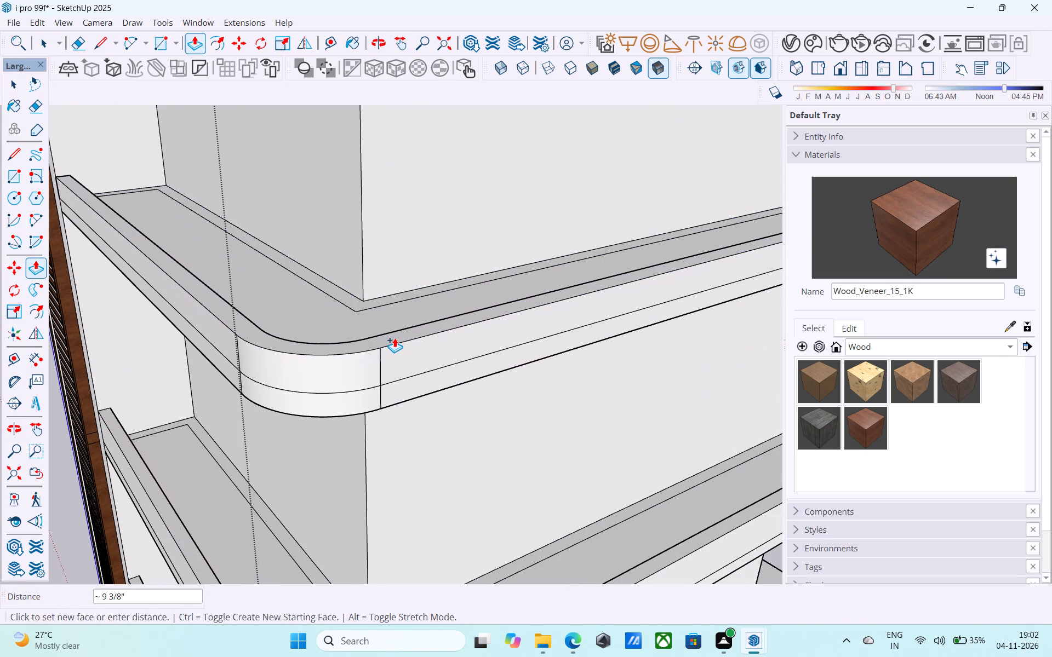
{"action": "key", "text": "apostrophe"}
{"action": "key", "text": "Return"}
{"action": "key", "text": "space"}
Examine the tower's raised shelf borders from above, from the side and from below.
{"action": "scroll", "coordinate": [396, 339], "scroll_direction": "down", "scroll_amount": 5}
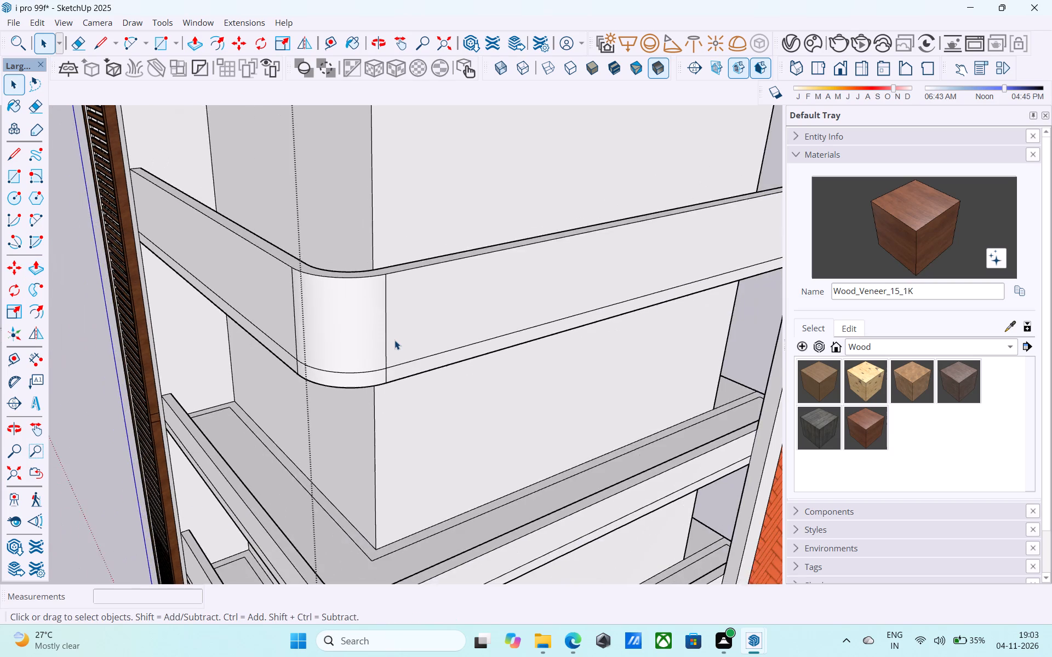
{"action": "scroll", "coordinate": [394, 338], "scroll_direction": "down", "scroll_amount": 6}
{"action": "middle_click_drag", "start_coordinate": [394, 338], "coordinate": [381, 303]}
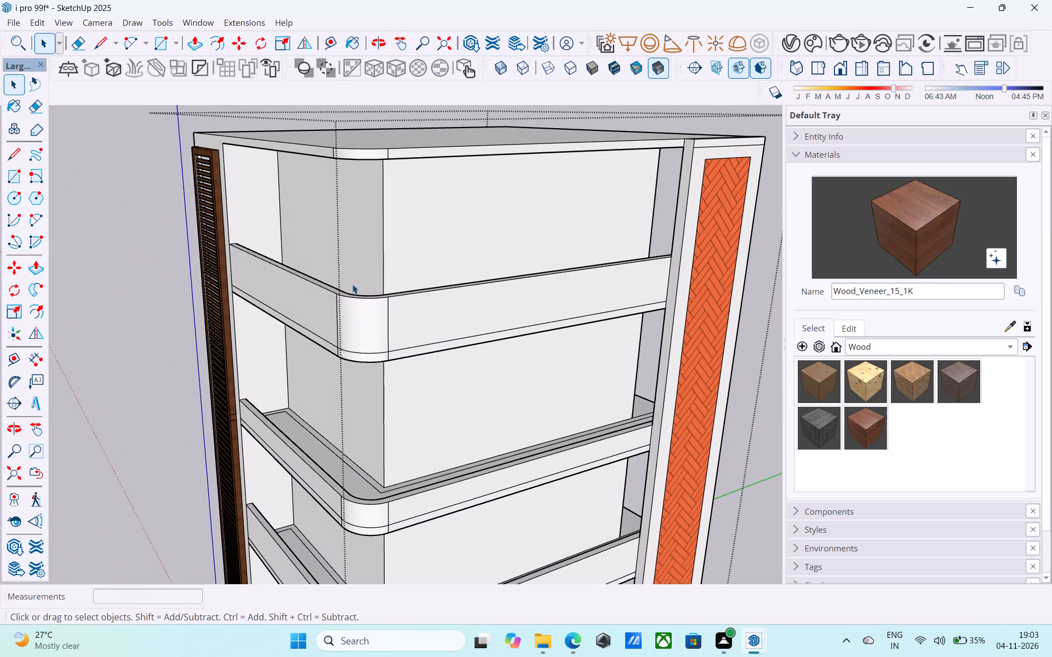
{"action": "scroll", "coordinate": [466, 296], "scroll_direction": "down", "scroll_amount": 7}
{"action": "middle_click_drag", "start_coordinate": [478, 294], "coordinate": [679, 175]}
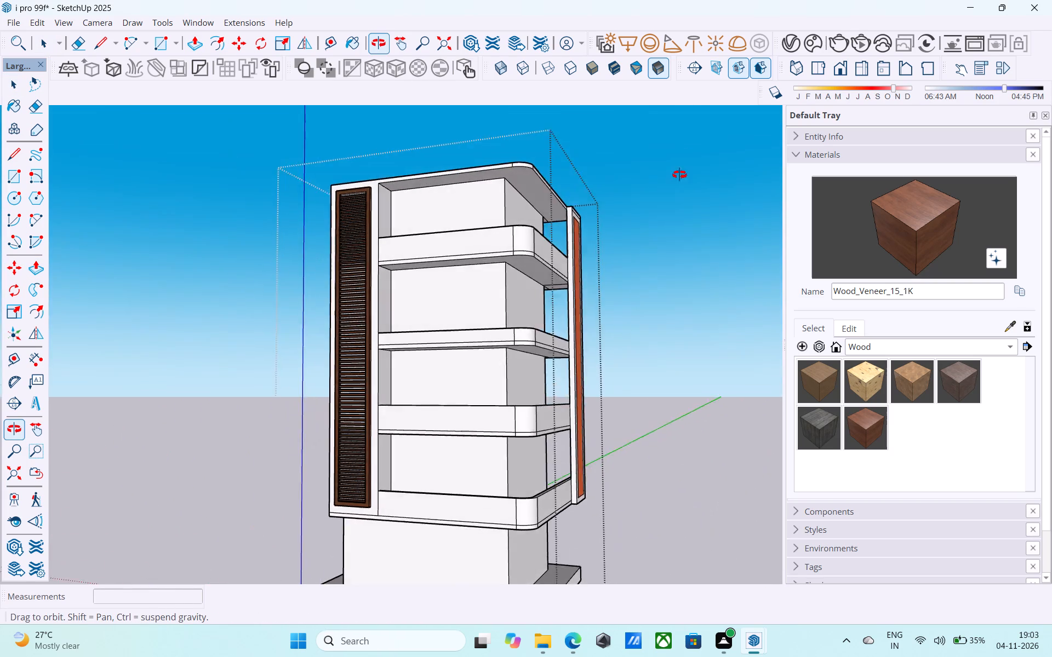
{"action": "middle_click_drag", "start_coordinate": [679, 175], "coordinate": [586, 88]}
{"action": "scroll", "coordinate": [547, 197], "scroll_direction": "up", "scroll_amount": 5}
{"action": "middle_click_drag", "start_coordinate": [531, 218], "coordinate": [508, 174]}
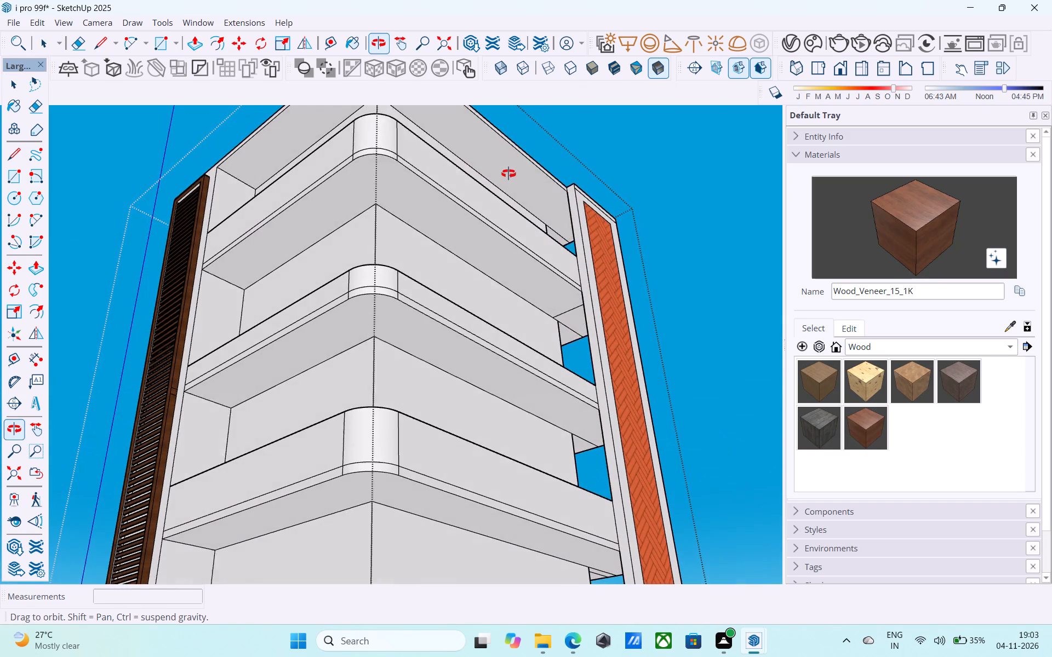
{"action": "middle_click_drag", "start_coordinate": [508, 174], "coordinate": [510, 174]}
{"action": "scroll", "coordinate": [510, 174], "scroll_direction": "down", "scroll_amount": 1}
{"action": "middle_click_drag", "start_coordinate": [510, 174], "coordinate": [567, 194]}
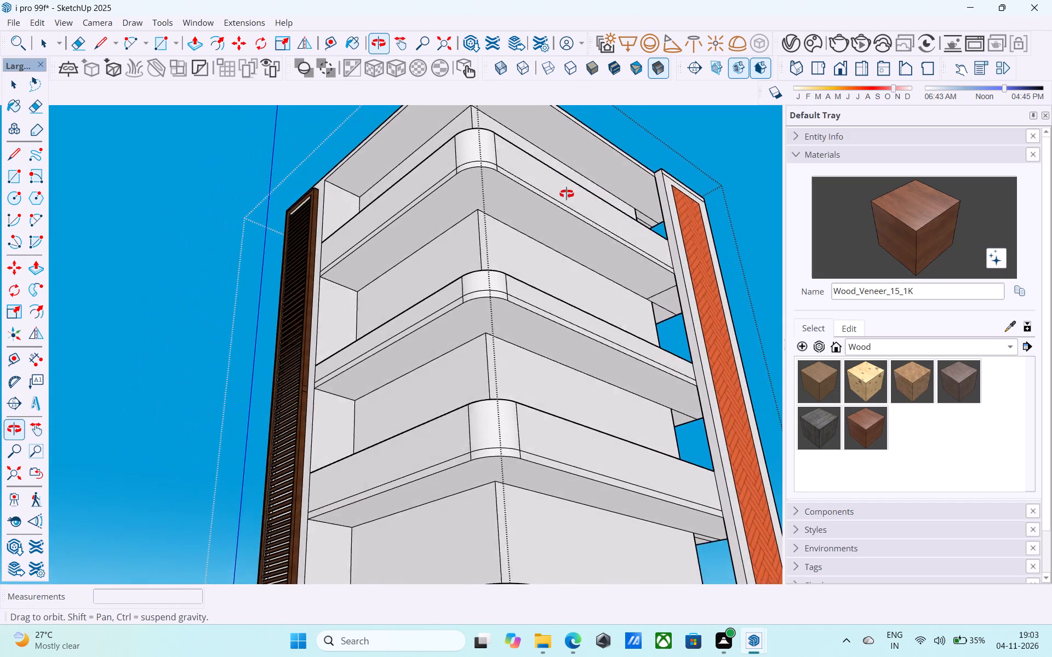
{"action": "middle_click_drag", "start_coordinate": [567, 194], "coordinate": [470, 250]}
{"action": "scroll", "coordinate": [500, 240], "scroll_direction": "up", "scroll_amount": 4}
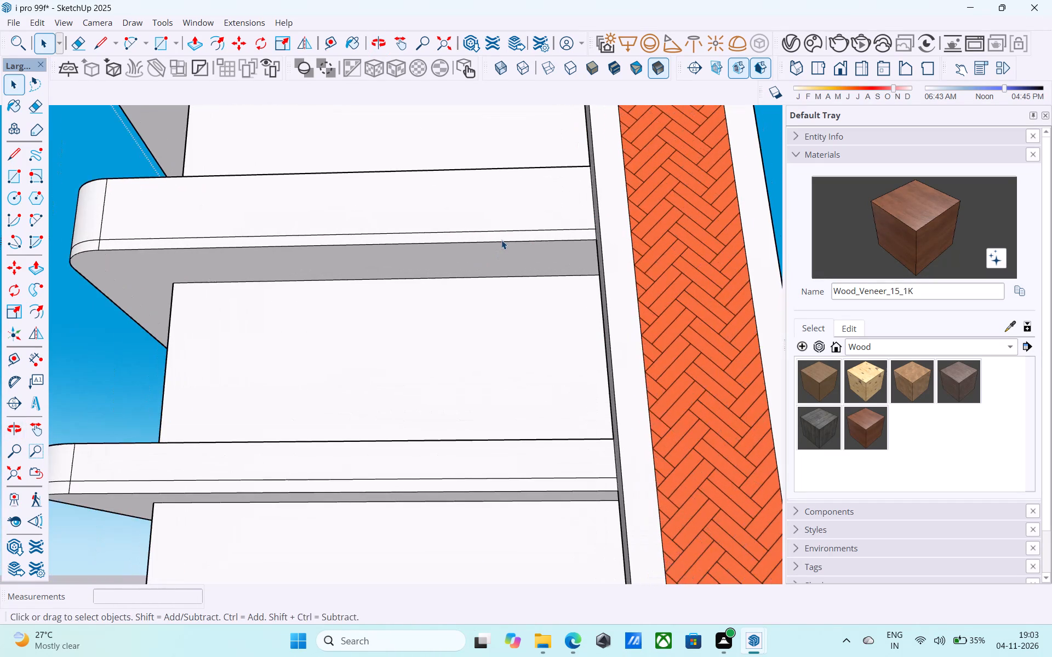
{"action": "middle_click_drag", "start_coordinate": [501, 240], "coordinate": [483, 268], "text": "shift"}
{"action": "scroll", "coordinate": [487, 270], "scroll_direction": "down", "scroll_amount": 3}
{"action": "middle_click_drag", "start_coordinate": [488, 270], "coordinate": [538, 304]}
{"action": "middle_click_drag", "start_coordinate": [546, 316], "coordinate": [644, 411]}
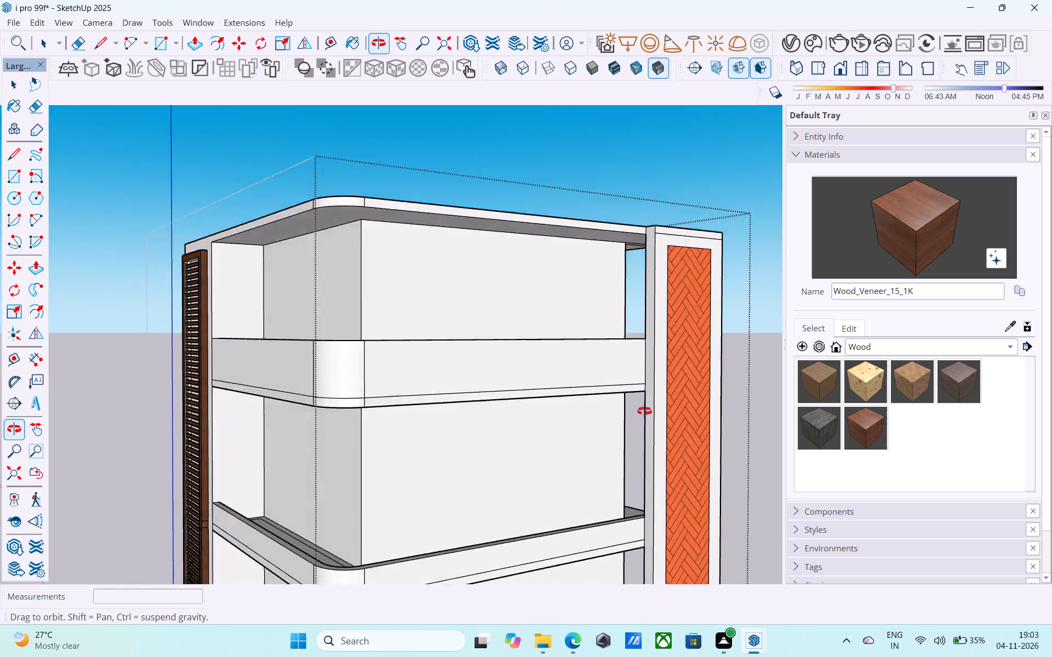
Copy the bottom outer edge of the shelf below the roof inward by 6" on its underside, on the herringbone-panel side.
{"action": "middle_click_drag", "start_coordinate": [644, 411], "coordinate": [625, 231]}
{"action": "scroll", "coordinate": [579, 261], "scroll_direction": "up", "scroll_amount": 6}
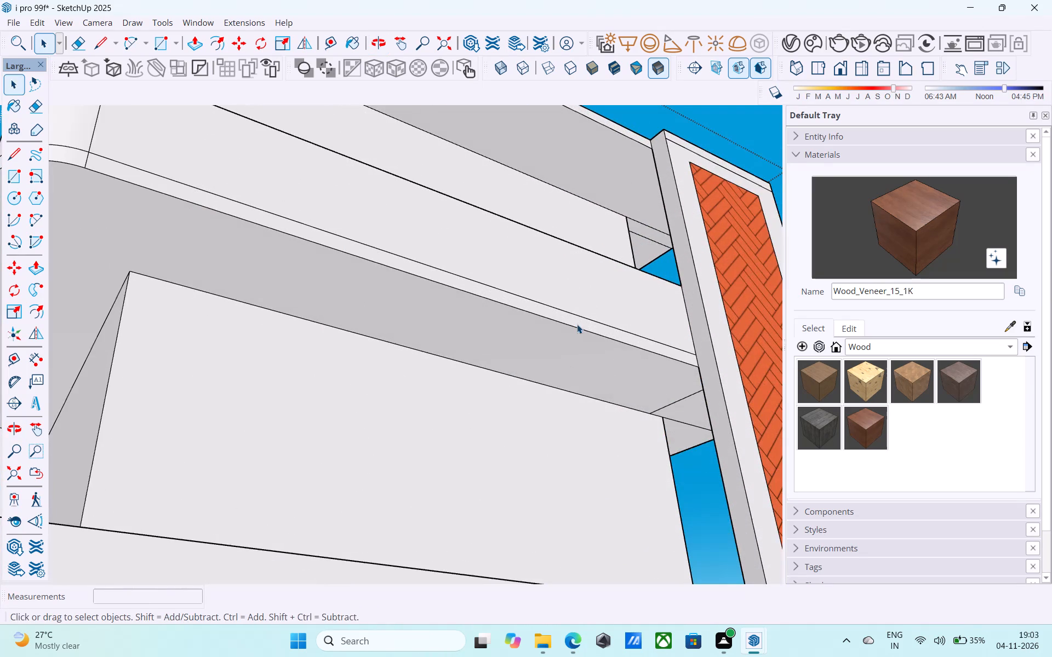
{"action": "scroll", "coordinate": [577, 325], "scroll_direction": "up", "scroll_amount": 3}
{"action": "left_click", "coordinate": [576, 330]}
{"action": "scroll", "coordinate": [576, 331], "scroll_direction": "down", "scroll_amount": 4}
{"action": "middle_click_drag", "start_coordinate": [567, 337], "coordinate": [566, 314], "text": "shift"}
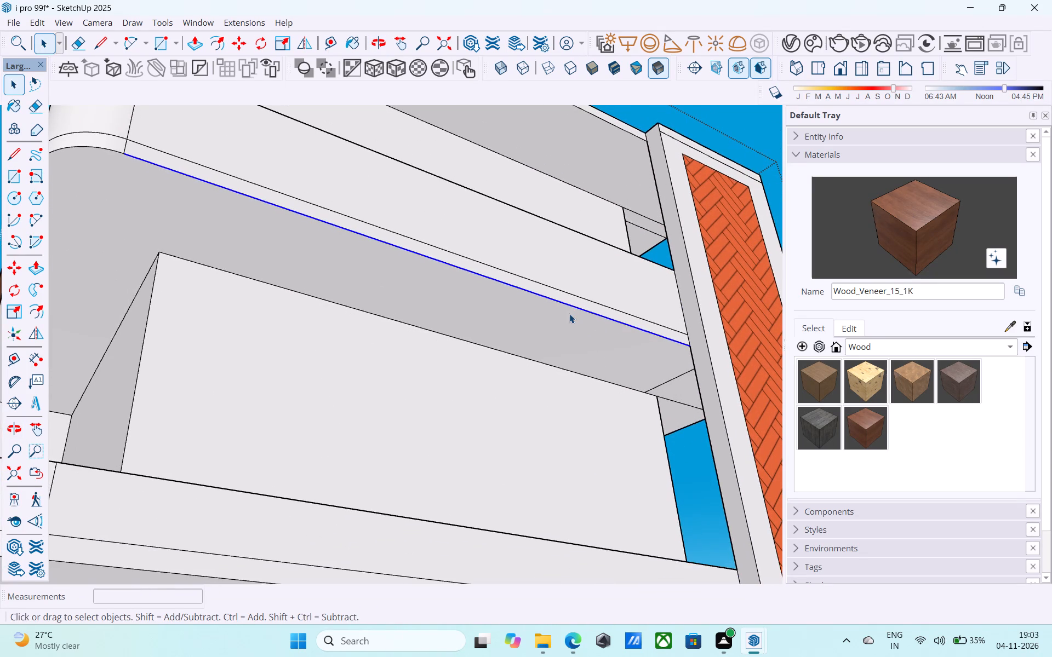
{"action": "scroll", "coordinate": [569, 314], "scroll_direction": "down", "scroll_amount": 2}
{"action": "middle_click_drag", "start_coordinate": [569, 314], "coordinate": [584, 317]}
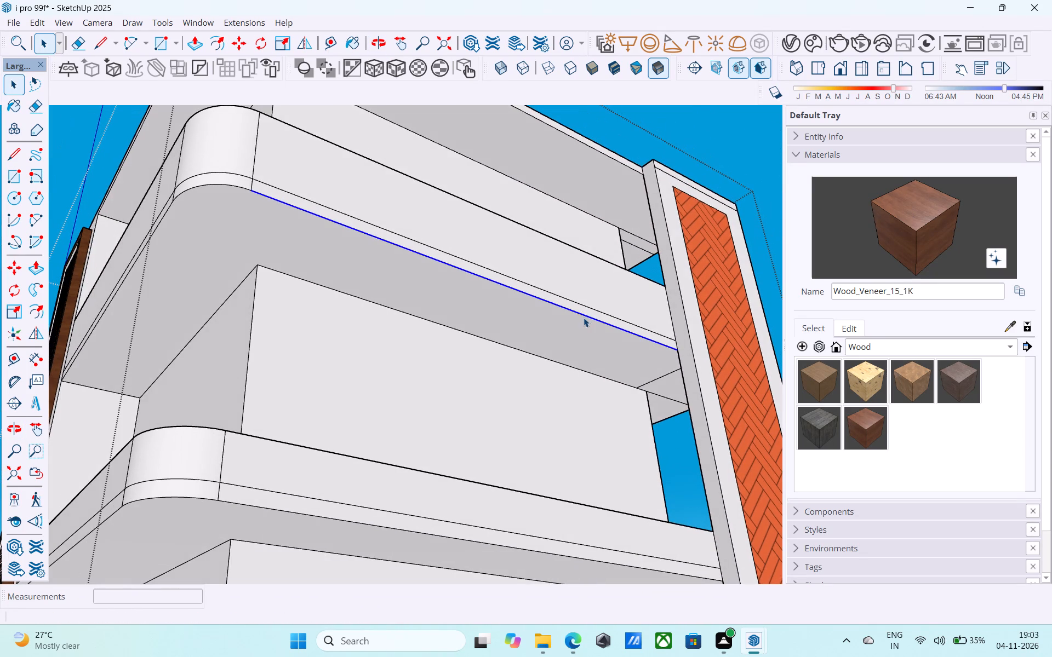
{"action": "key", "text": "m"}
{"action": "scroll", "coordinate": [255, 195], "scroll_direction": "up", "scroll_amount": 4}
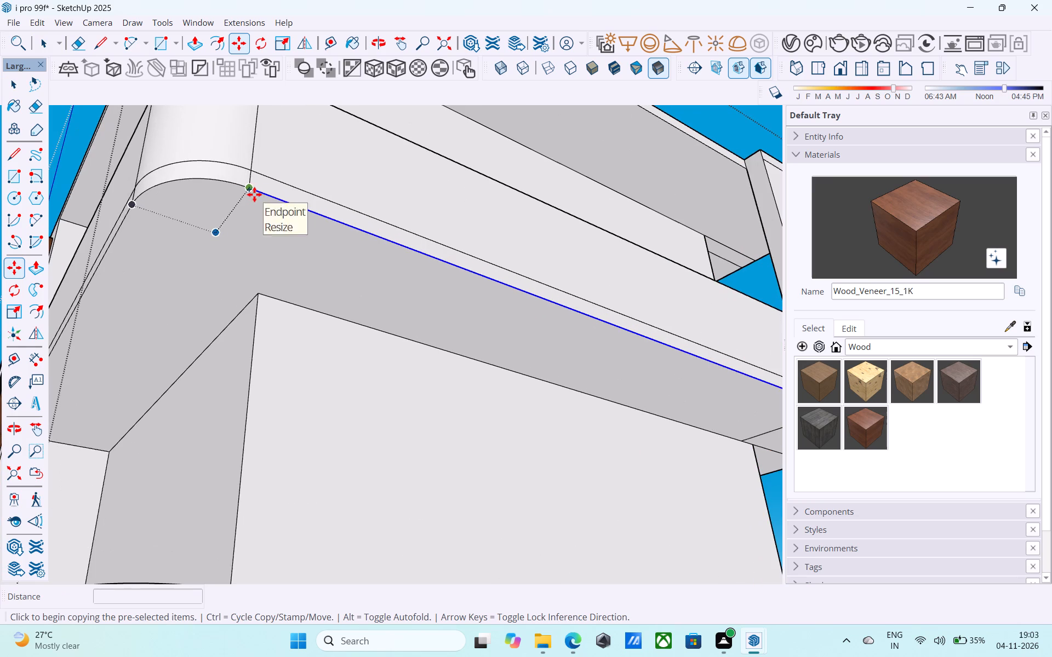
{"action": "left_click", "coordinate": [251, 193]}
{"action": "left_click", "coordinate": [245, 206]}
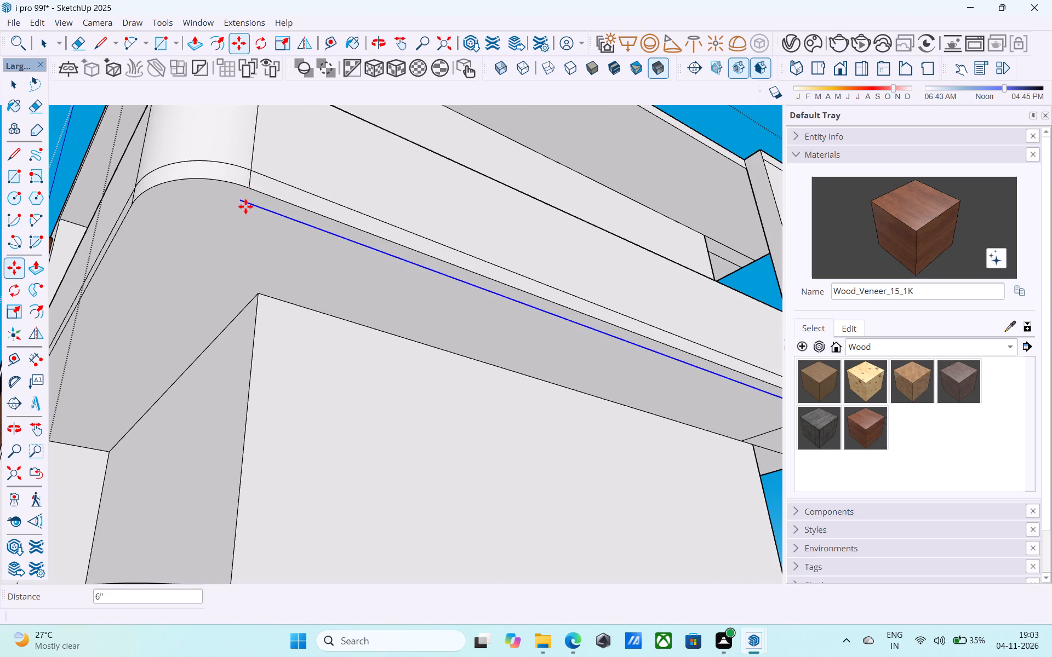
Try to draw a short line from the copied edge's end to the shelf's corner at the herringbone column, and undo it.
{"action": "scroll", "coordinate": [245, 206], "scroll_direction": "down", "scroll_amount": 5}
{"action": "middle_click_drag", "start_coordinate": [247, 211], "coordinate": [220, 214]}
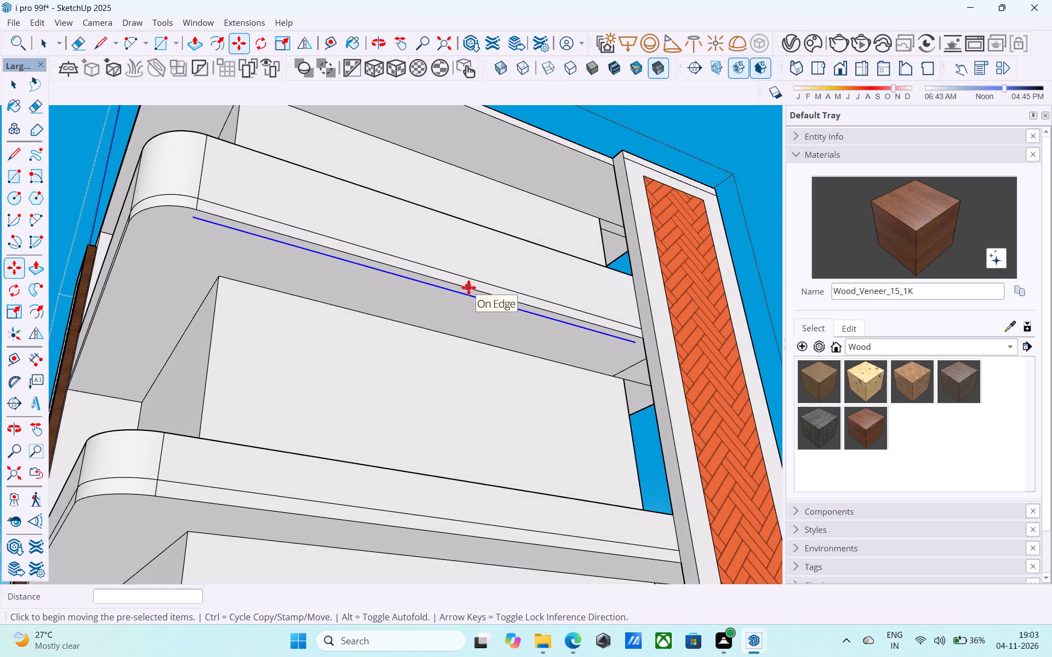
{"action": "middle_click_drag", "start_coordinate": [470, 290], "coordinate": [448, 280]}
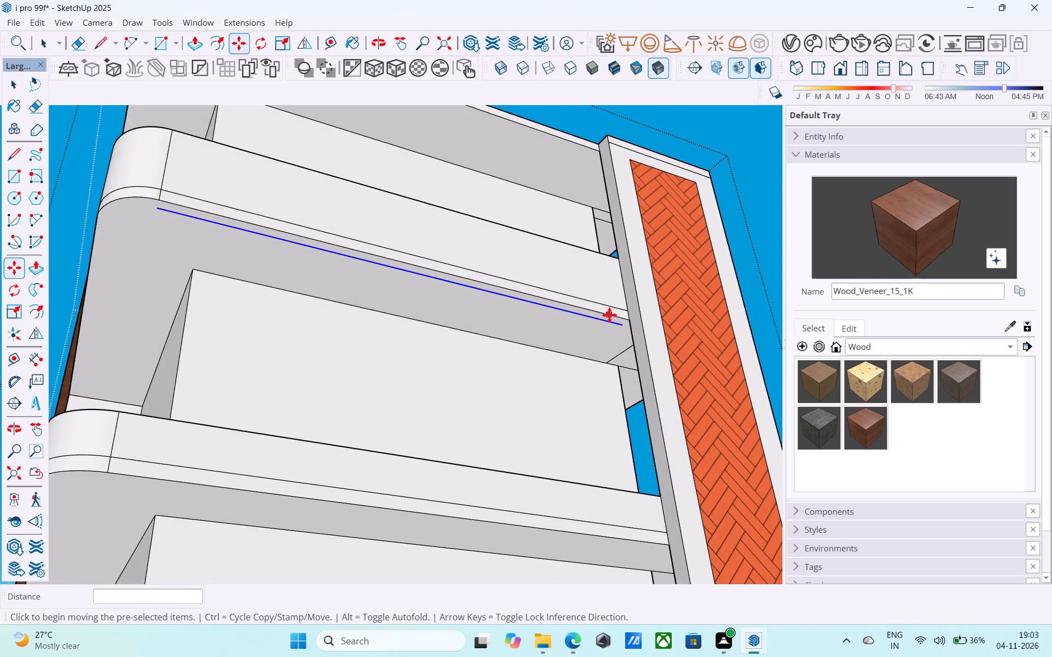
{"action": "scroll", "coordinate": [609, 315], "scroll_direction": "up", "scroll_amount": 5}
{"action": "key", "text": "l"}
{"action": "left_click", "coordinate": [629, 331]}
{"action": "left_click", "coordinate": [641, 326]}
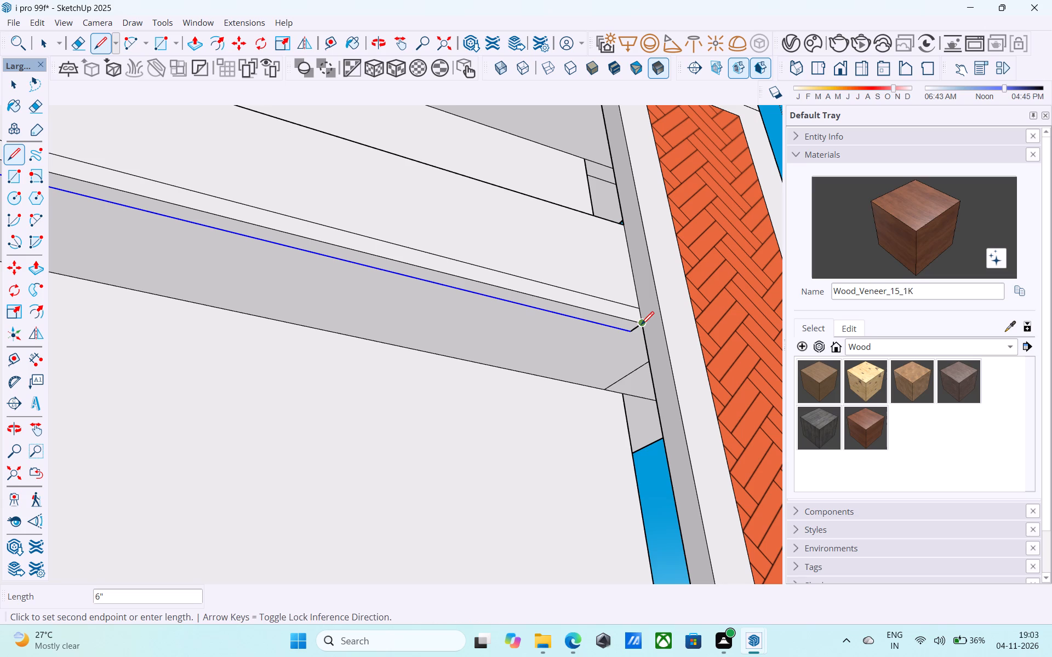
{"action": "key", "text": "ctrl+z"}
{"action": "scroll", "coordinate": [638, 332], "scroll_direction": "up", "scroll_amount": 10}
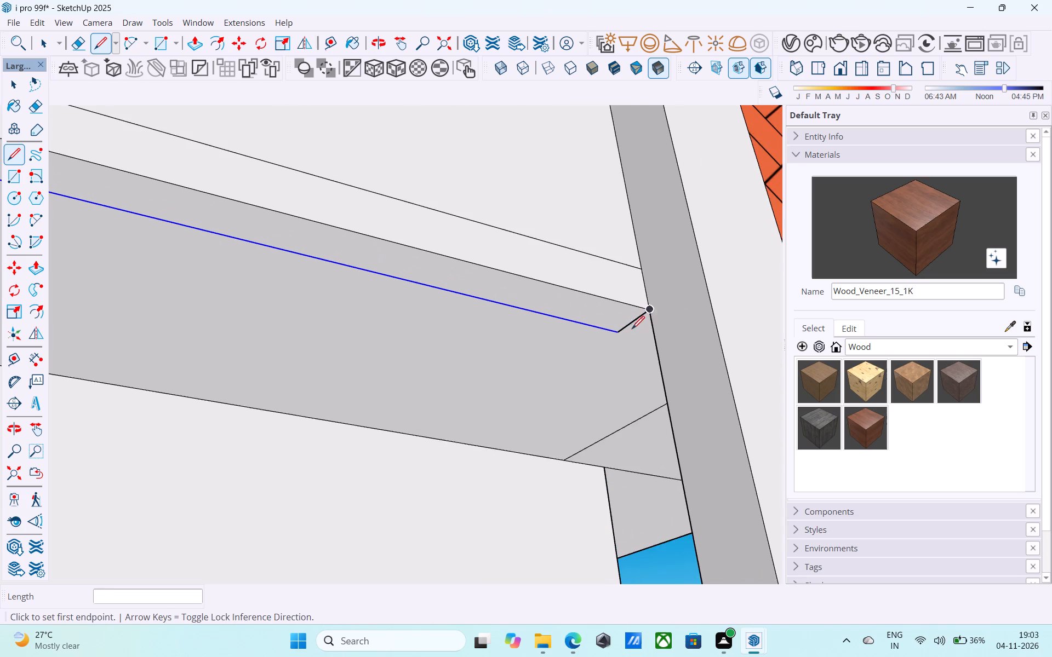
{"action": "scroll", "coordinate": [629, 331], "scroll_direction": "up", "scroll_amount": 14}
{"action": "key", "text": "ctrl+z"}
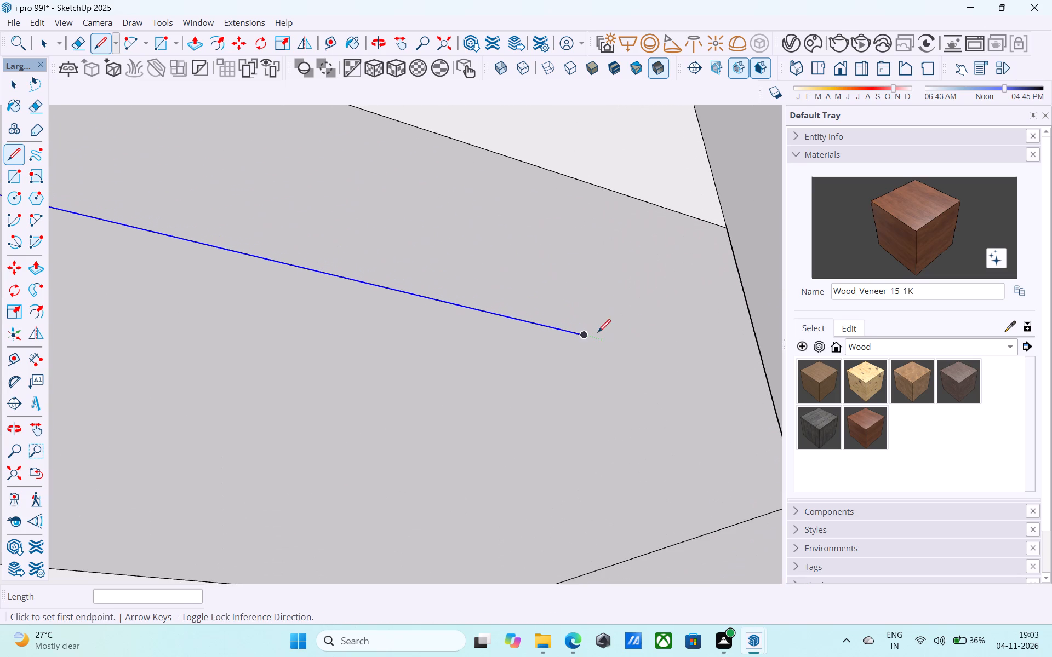
Draw a short line closing the underside strip's end between the copied edge and the shelf's corner at the herringbone column.
{"action": "left_click", "coordinate": [587, 335]}
{"action": "middle_click_drag", "start_coordinate": [594, 335], "coordinate": [892, 307]}
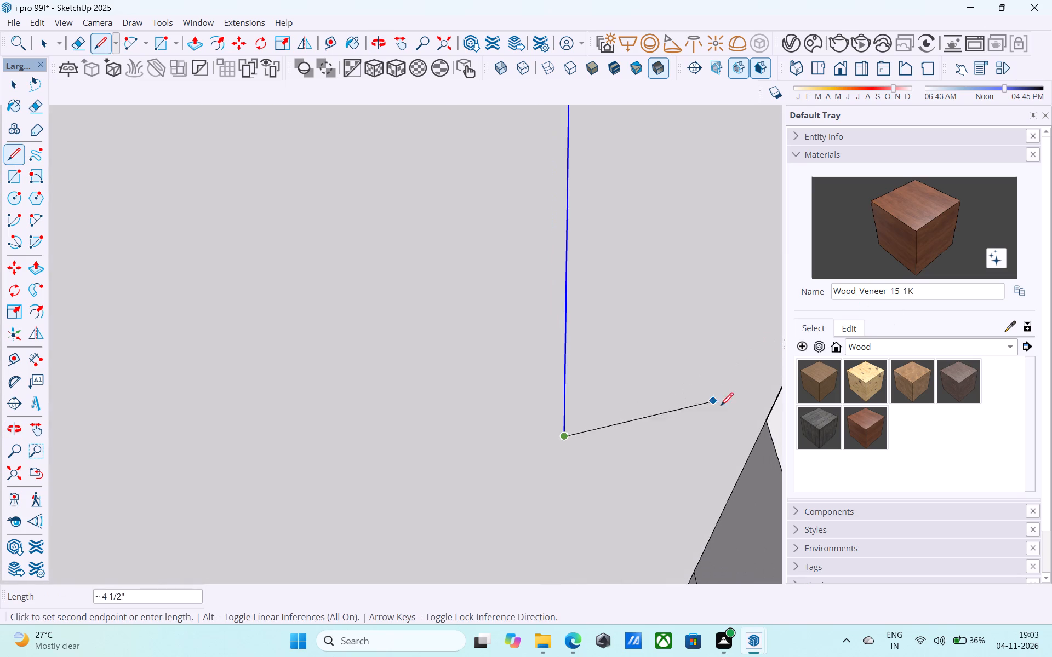
{"action": "left_click", "coordinate": [771, 424]}
{"action": "middle_click_drag", "start_coordinate": [756, 416], "coordinate": [618, 387]}
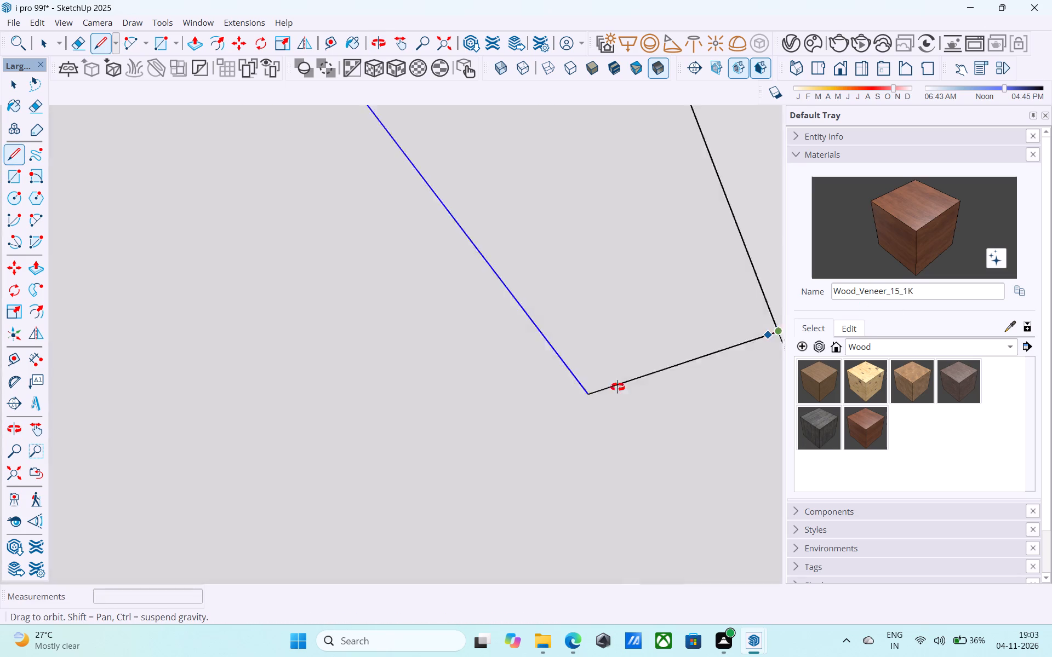
{"action": "middle_click_drag", "start_coordinate": [618, 387], "coordinate": [527, 412]}
{"action": "key", "text": "space"}
Copy the strip's short end line 4' along the strip away from the herringbone column, and correct the copy distance to 3'.
{"action": "scroll", "coordinate": [618, 290], "scroll_direction": "down", "scroll_amount": 8}
{"action": "middle_click_drag", "start_coordinate": [621, 293], "coordinate": [604, 301]}
{"action": "scroll", "coordinate": [626, 314], "scroll_direction": "up", "scroll_amount": 3}
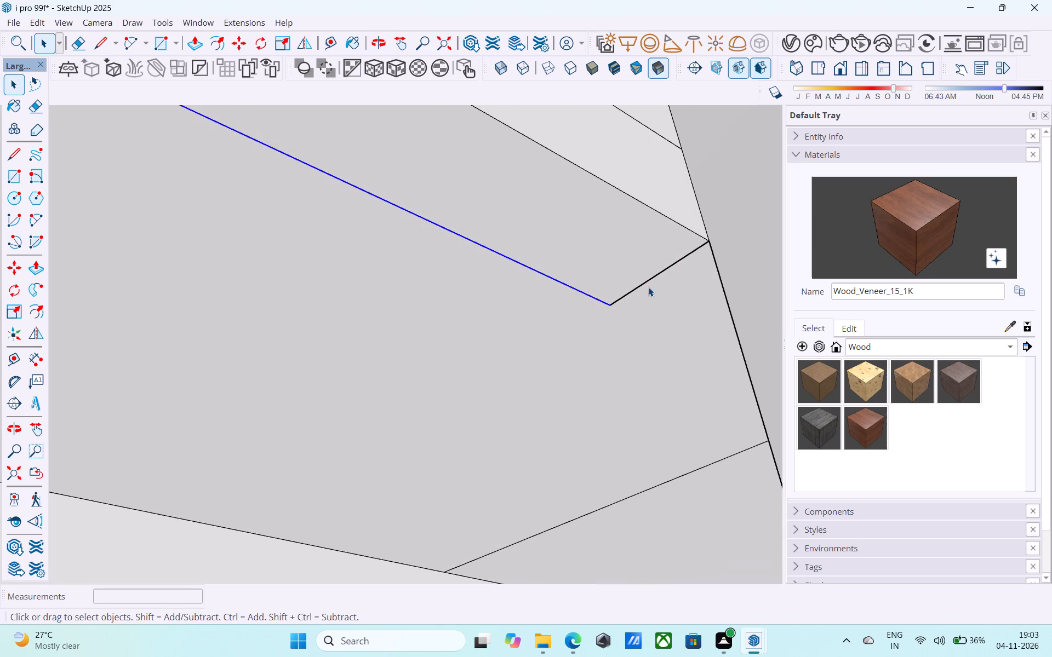
{"action": "left_click", "coordinate": [648, 287]}
{"action": "left_click", "coordinate": [648, 286]}
{"action": "left_click", "coordinate": [645, 281]}
{"action": "scroll", "coordinate": [645, 279], "scroll_direction": "down", "scroll_amount": 17}
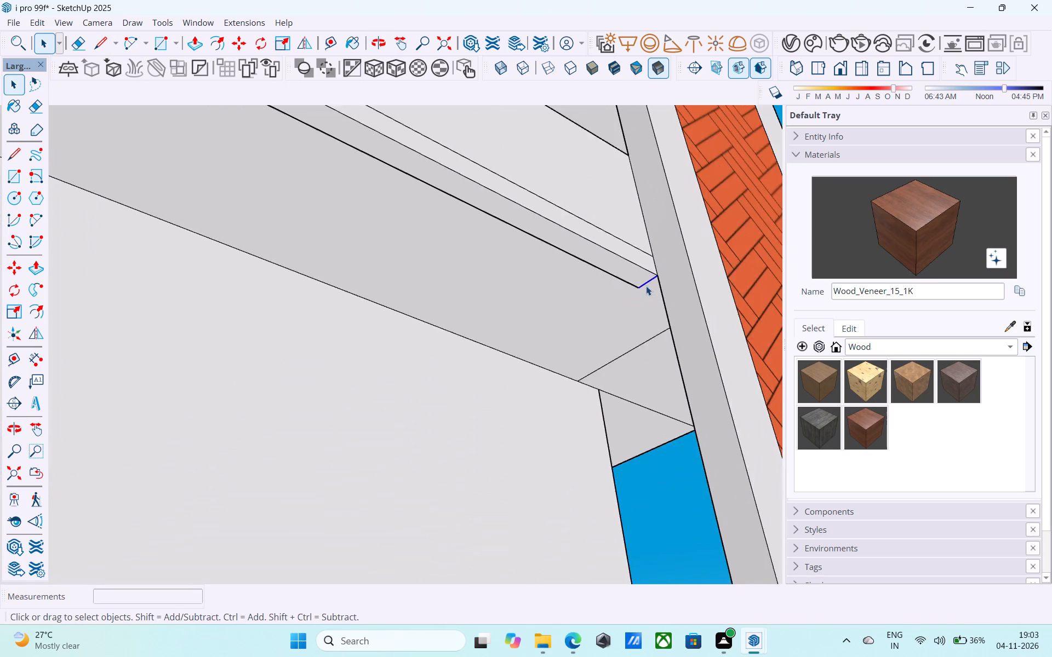
{"action": "scroll", "coordinate": [646, 286], "scroll_direction": "down", "scroll_amount": 14}
{"action": "middle_click_drag", "start_coordinate": [643, 288], "coordinate": [625, 291]}
{"action": "scroll", "coordinate": [631, 284], "scroll_direction": "up", "scroll_amount": 6}
{"action": "key", "text": "m"}
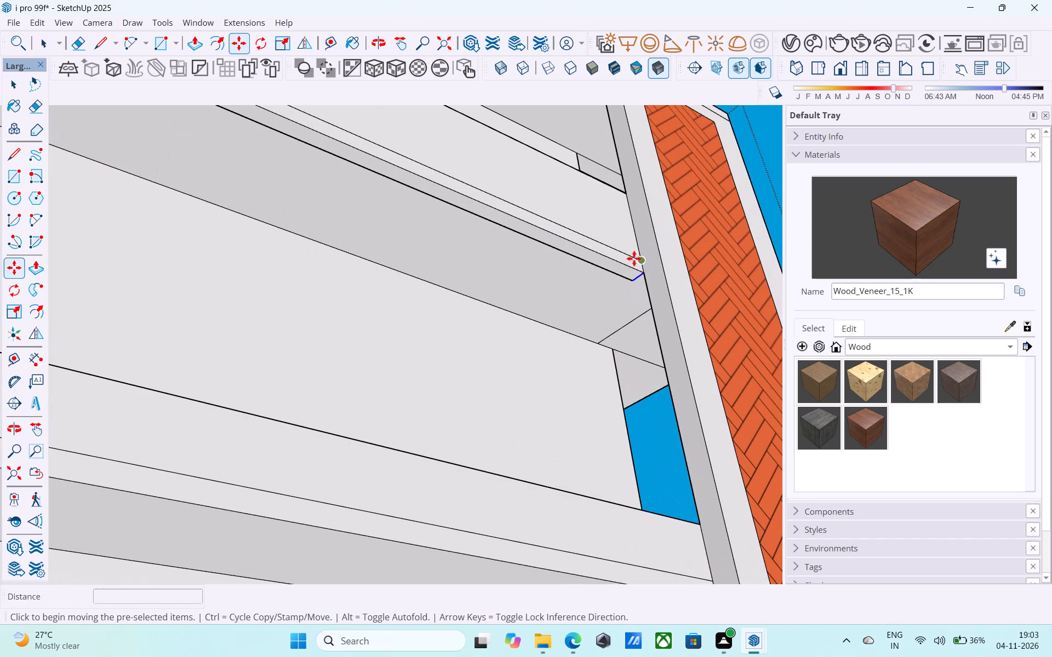
{"action": "scroll", "coordinate": [643, 270], "scroll_direction": "up", "scroll_amount": 7}
{"action": "left_click", "coordinate": [644, 270]}
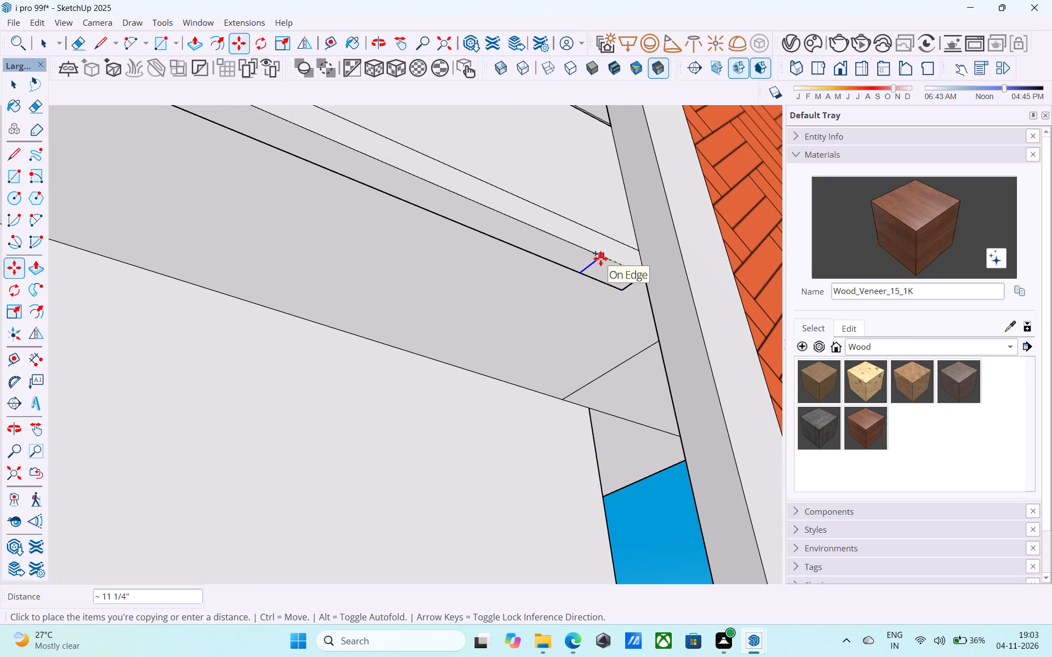
{"action": "type", "text": "4'"}
{"action": "key", "text": "Return"}
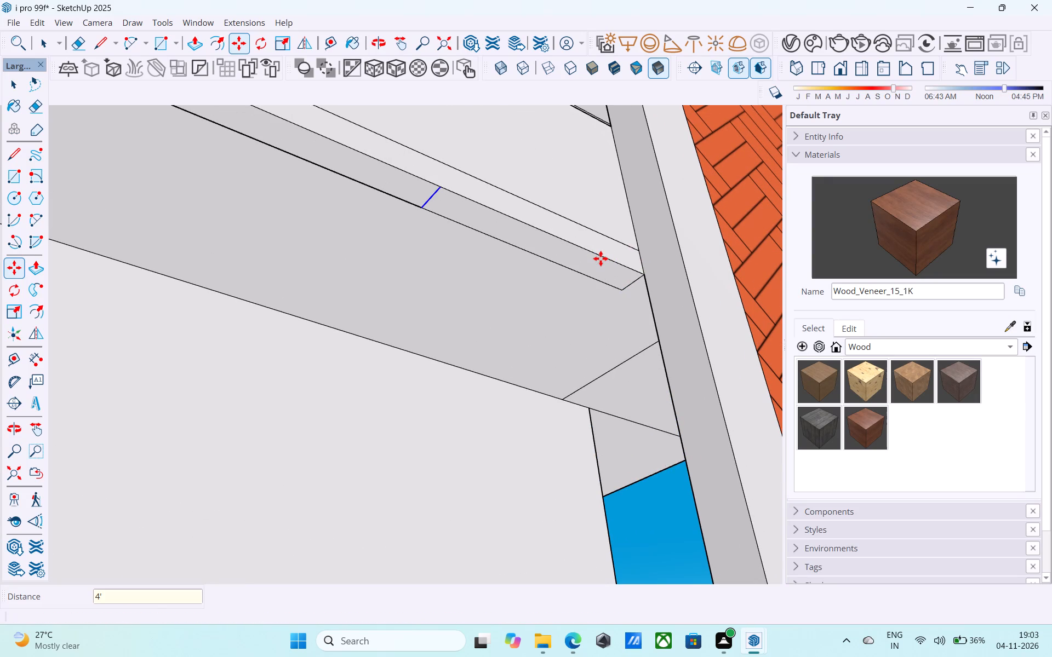
{"action": "type", "text": "3'"}
{"action": "key", "text": "Return"}
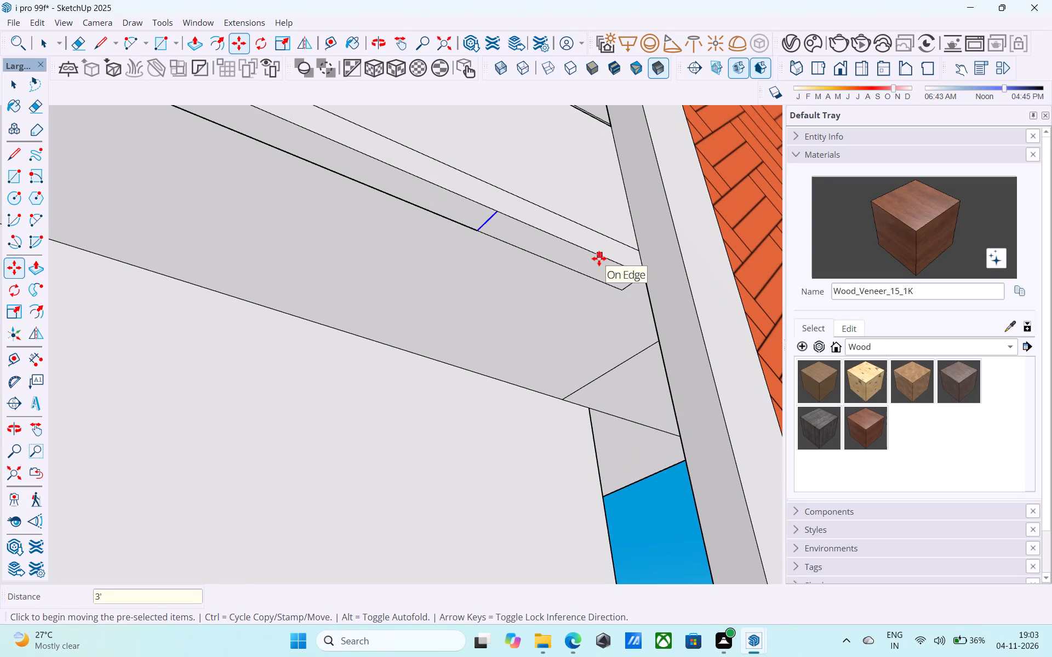
Copy the new cross line another 4' along the underside strip, away from the herringbone column.
{"action": "scroll", "coordinate": [569, 361], "scroll_direction": "down", "scroll_amount": 20}
{"action": "middle_click_drag", "start_coordinate": [578, 343], "coordinate": [540, 432]}
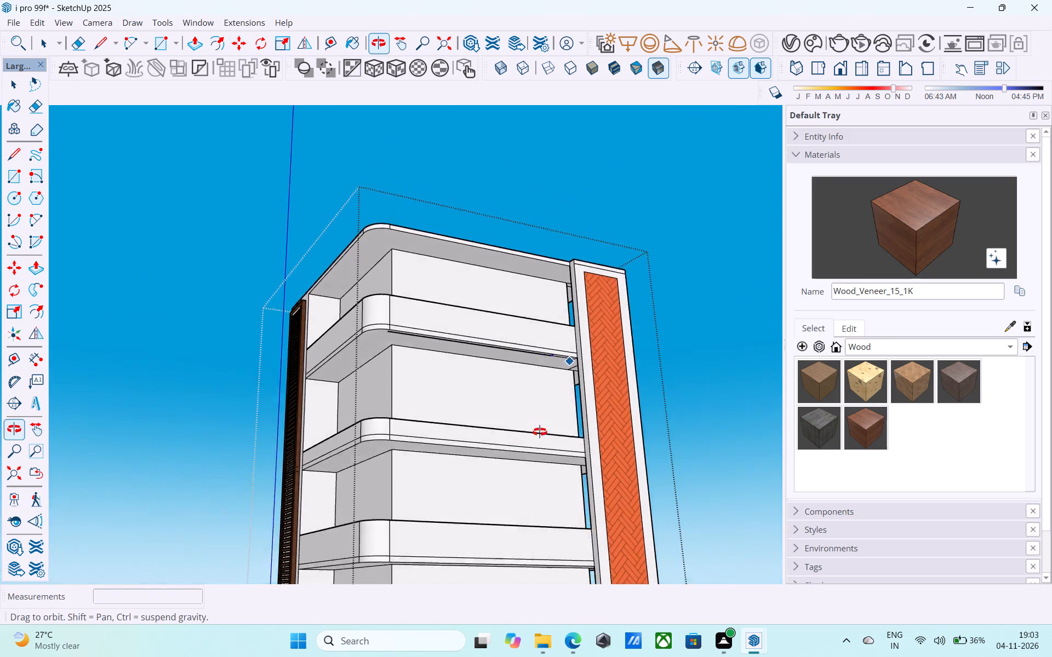
{"action": "middle_click_drag", "start_coordinate": [540, 432], "coordinate": [528, 440]}
{"action": "scroll", "coordinate": [524, 396], "scroll_direction": "up", "scroll_amount": 16}
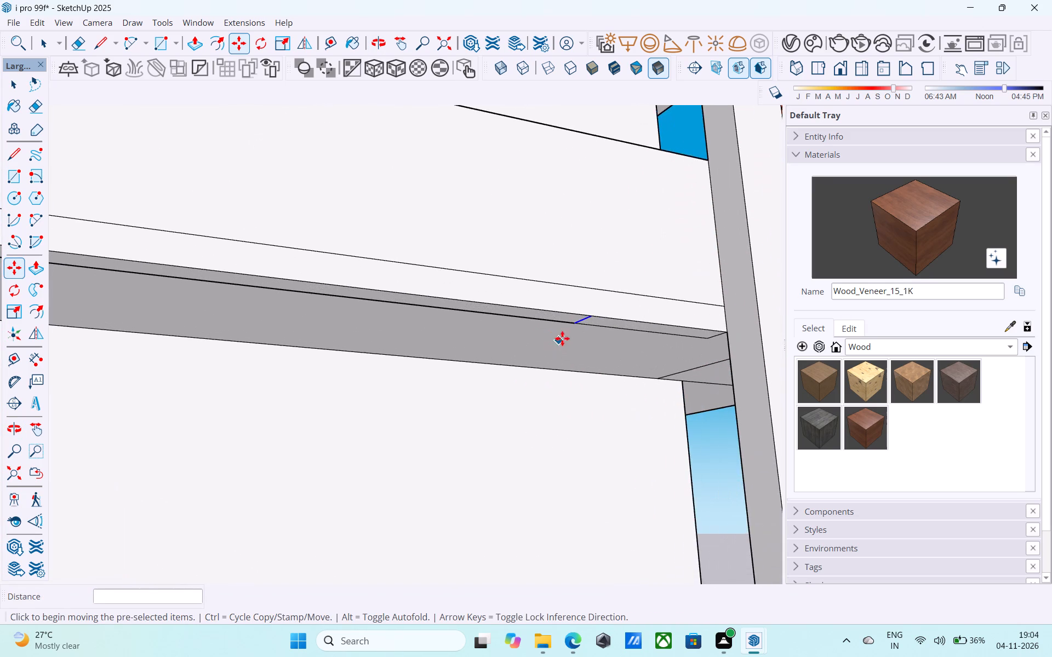
{"action": "scroll", "coordinate": [571, 332], "scroll_direction": "up", "scroll_amount": 11}
{"action": "left_click", "coordinate": [643, 285]}
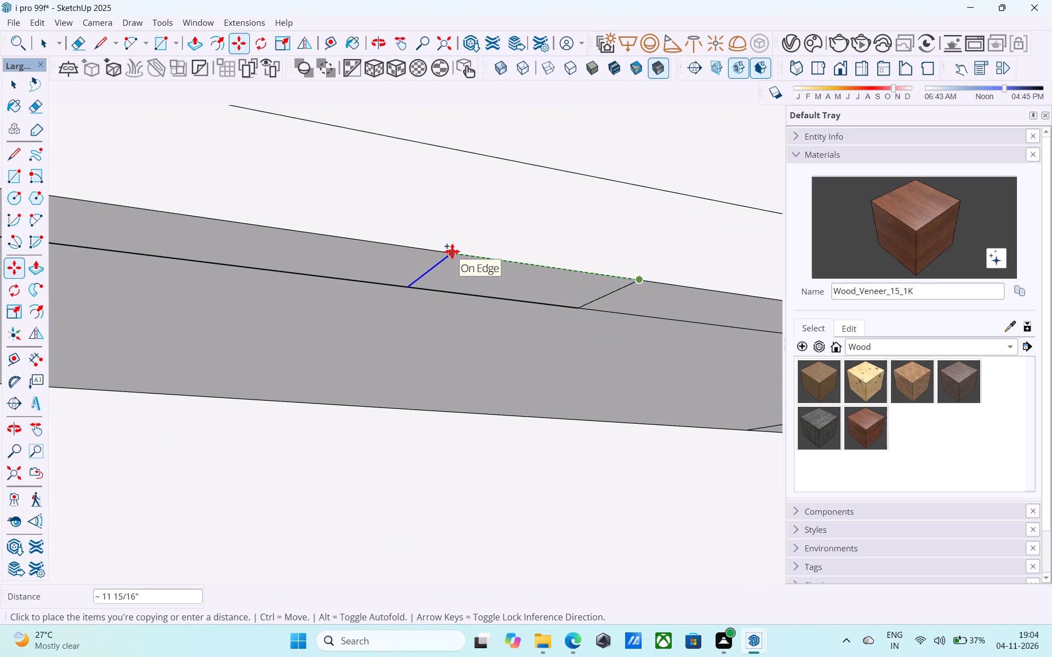
{"action": "type", "text": "4'"}
{"action": "key", "text": "Return"}
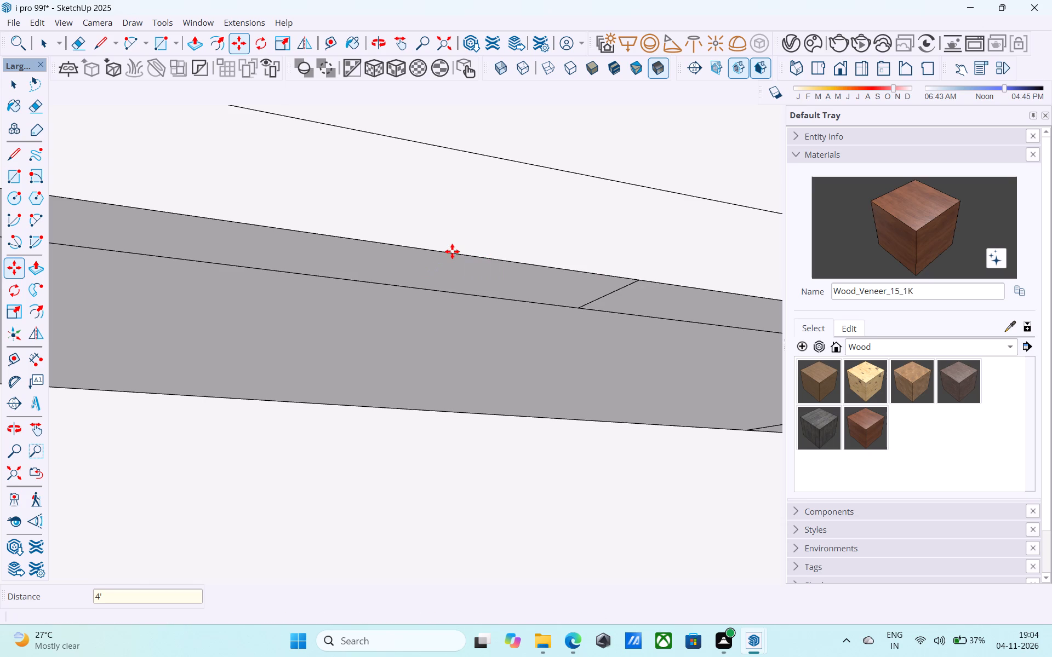
Push/Pull the 4'-wide underside strip section down 17' 6", through the next shelf, to the top of the border below it.
{"action": "scroll", "coordinate": [452, 251], "scroll_direction": "down", "scroll_amount": 20}
{"action": "scroll", "coordinate": [452, 251], "scroll_direction": "down", "scroll_amount": 13}
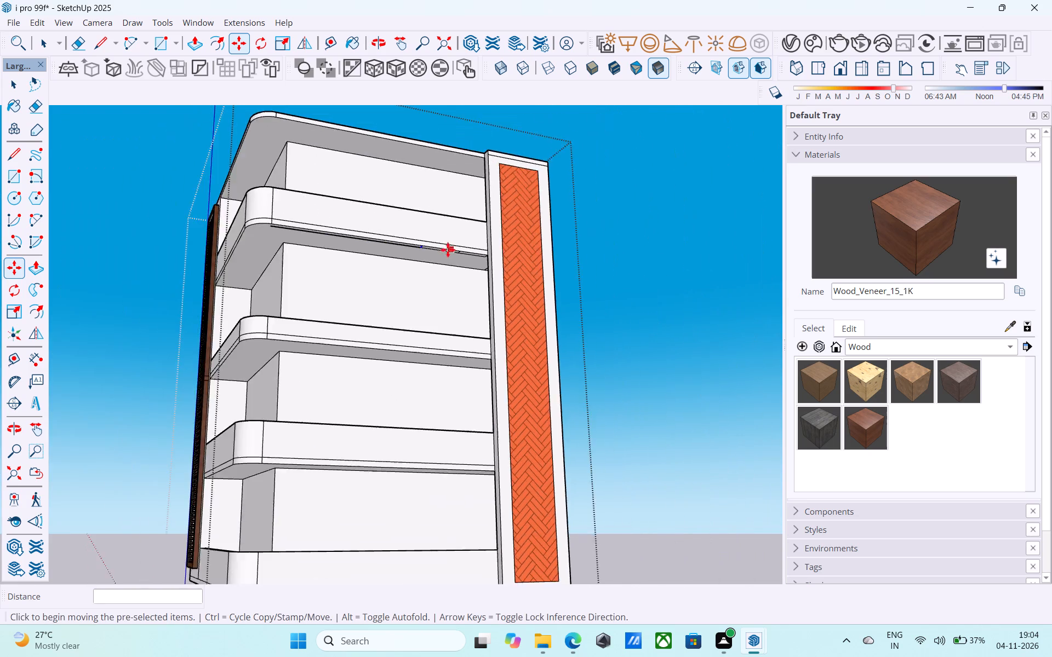
{"action": "middle_click_drag", "start_coordinate": [448, 250], "coordinate": [444, 236]}
{"action": "scroll", "coordinate": [433, 223], "scroll_direction": "up", "scroll_amount": 10}
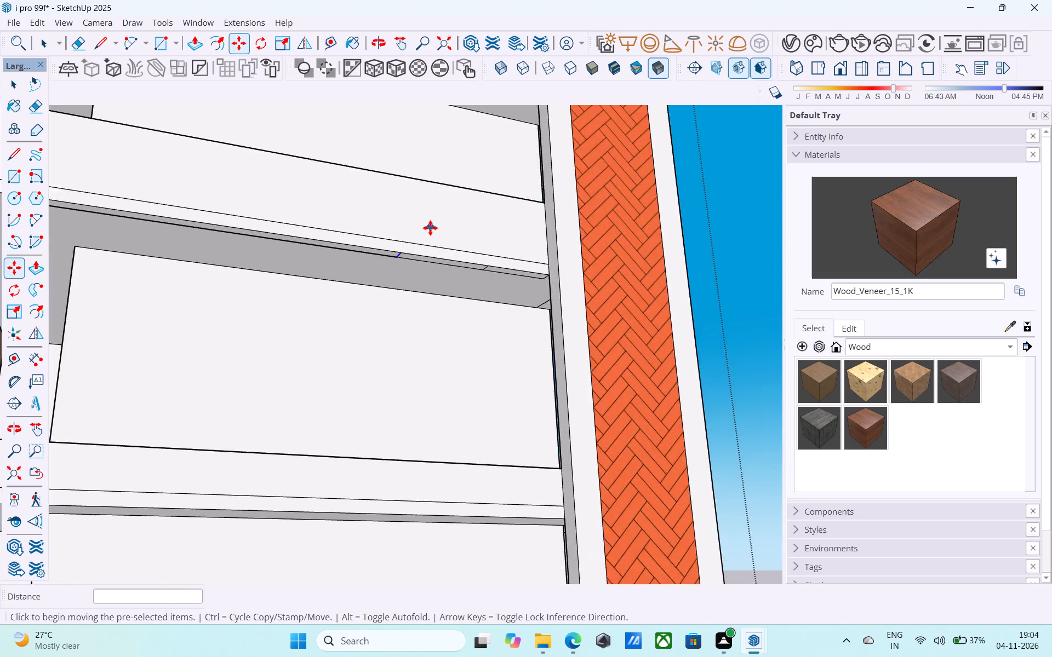
{"action": "scroll", "coordinate": [430, 228], "scroll_direction": "up", "scroll_amount": 8}
{"action": "key", "text": "space"}
{"action": "left_click", "coordinate": [436, 285]}
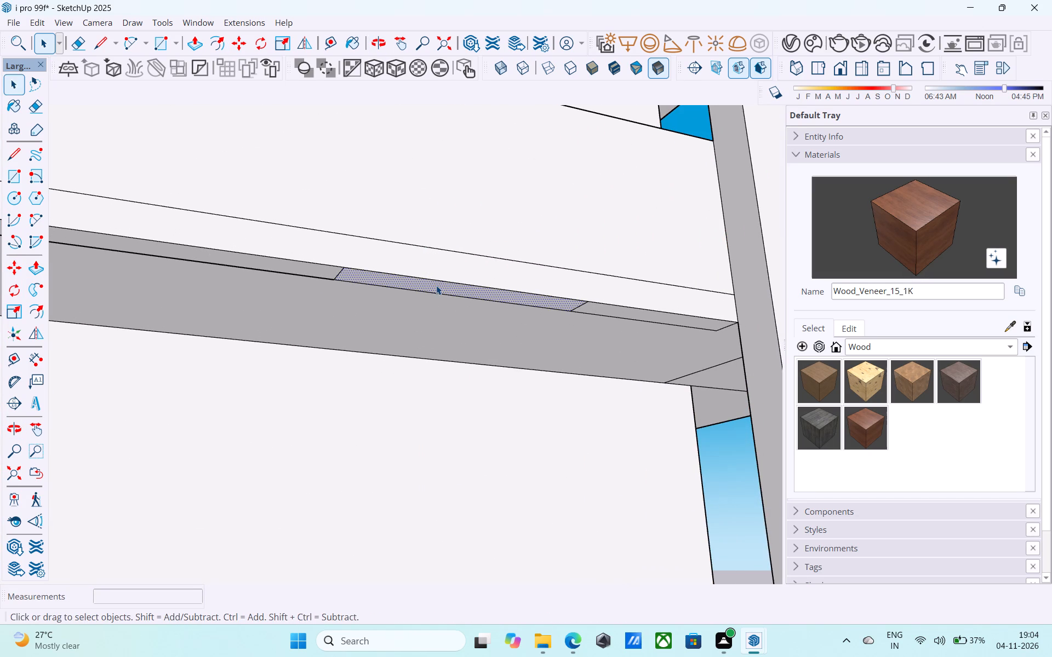
{"action": "key", "text": "p"}
{"action": "left_click", "coordinate": [436, 285]}
{"action": "scroll", "coordinate": [436, 293], "scroll_direction": "down", "scroll_amount": 13}
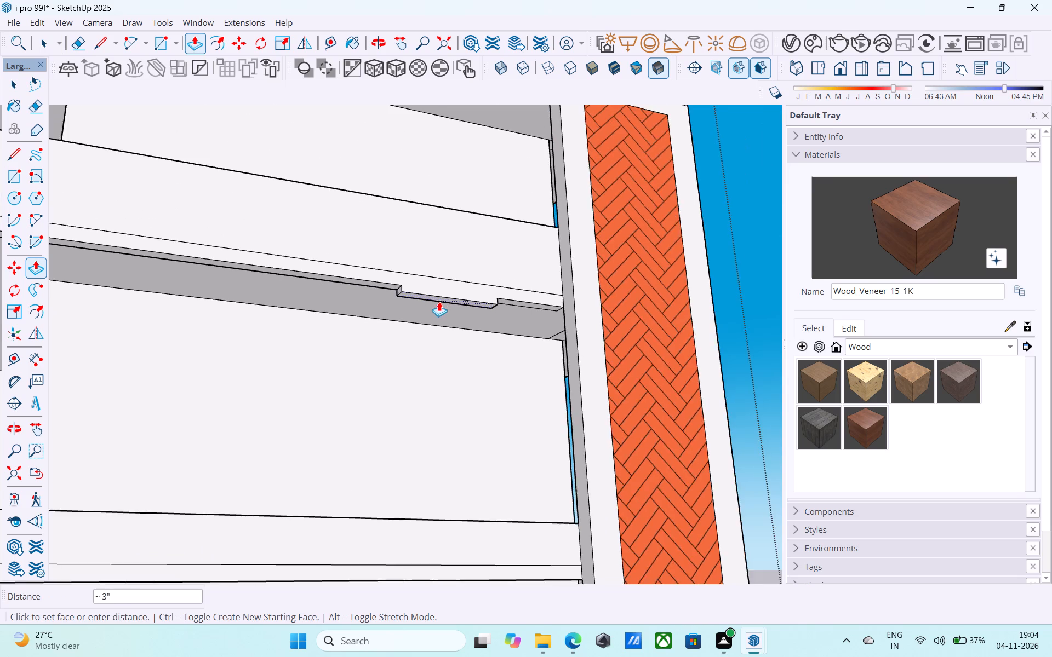
{"action": "scroll", "coordinate": [439, 302], "scroll_direction": "down", "scroll_amount": 8}
{"action": "scroll", "coordinate": [464, 493], "scroll_direction": "down", "scroll_amount": 7}
{"action": "scroll", "coordinate": [470, 440], "scroll_direction": "up", "scroll_amount": 7}
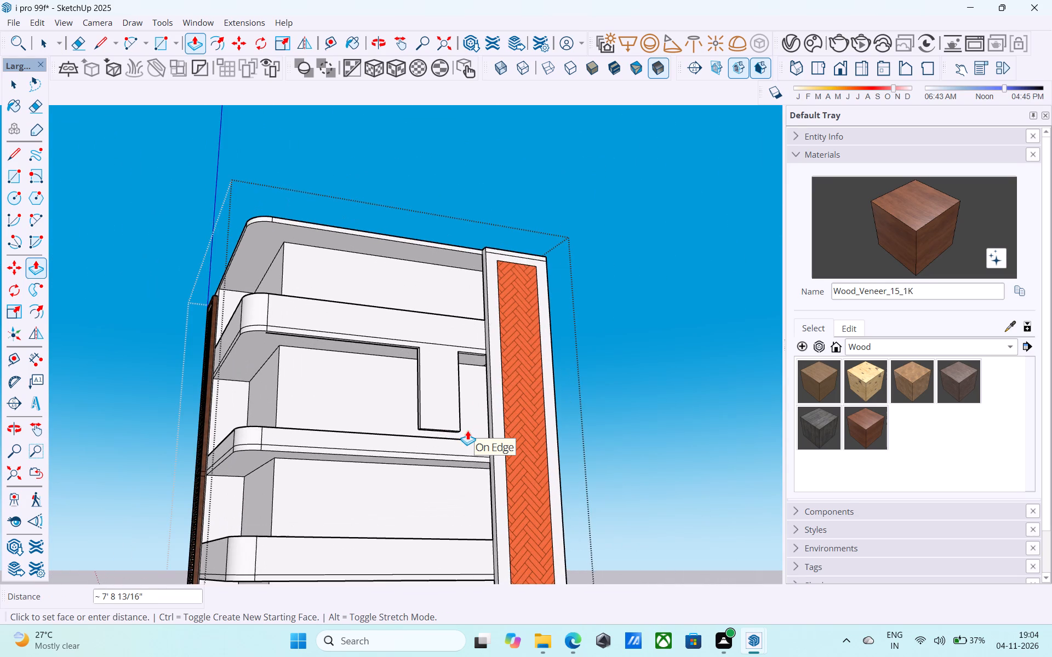
{"action": "scroll", "coordinate": [467, 430], "scroll_direction": "down", "scroll_amount": 14}
{"action": "middle_click_drag", "start_coordinate": [465, 430], "coordinate": [475, 467]}
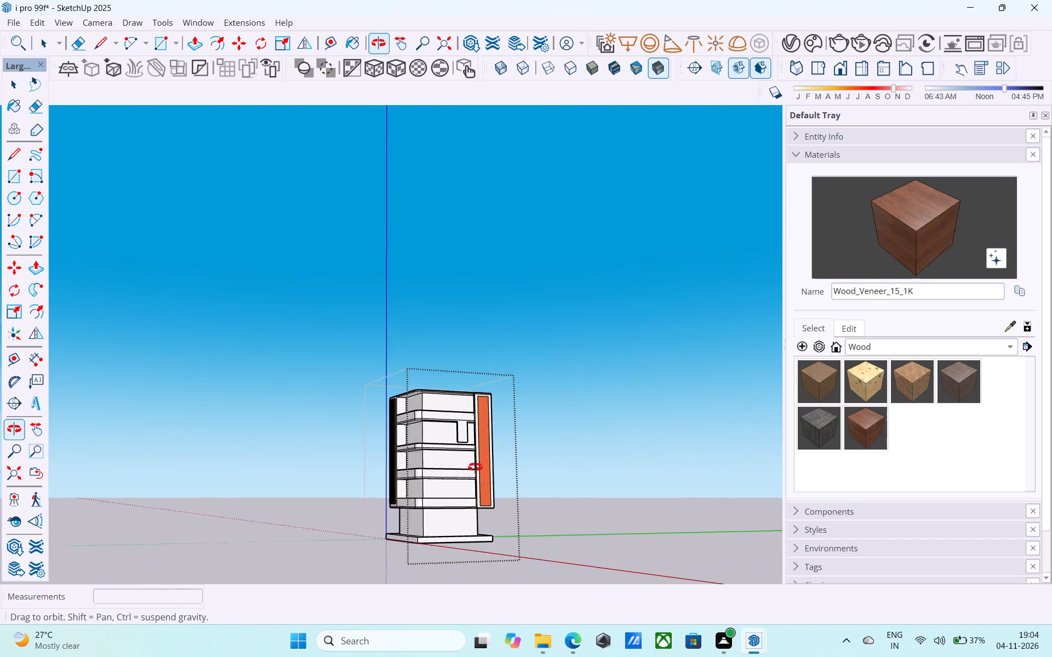
{"action": "middle_click_drag", "start_coordinate": [475, 467], "coordinate": [479, 479]}
{"action": "scroll", "coordinate": [479, 479], "scroll_direction": "up", "scroll_amount": 3}
{"action": "scroll", "coordinate": [479, 479], "scroll_direction": "down", "scroll_amount": 1}
{"action": "scroll", "coordinate": [479, 479], "scroll_direction": "up", "scroll_amount": 7}
{"action": "middle_click_drag", "start_coordinate": [438, 476], "coordinate": [579, 564]}
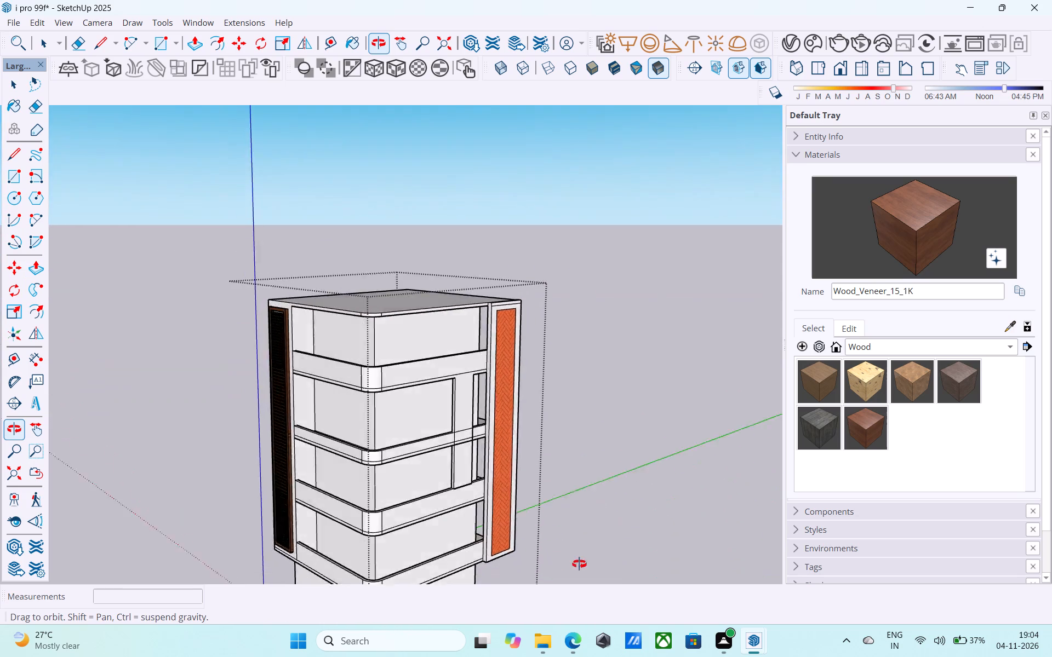
{"action": "middle_click_drag", "start_coordinate": [579, 564], "coordinate": [636, 579]}
{"action": "scroll", "coordinate": [450, 483], "scroll_direction": "up", "scroll_amount": 6}
{"action": "middle_click_drag", "start_coordinate": [480, 412], "coordinate": [425, 375]}
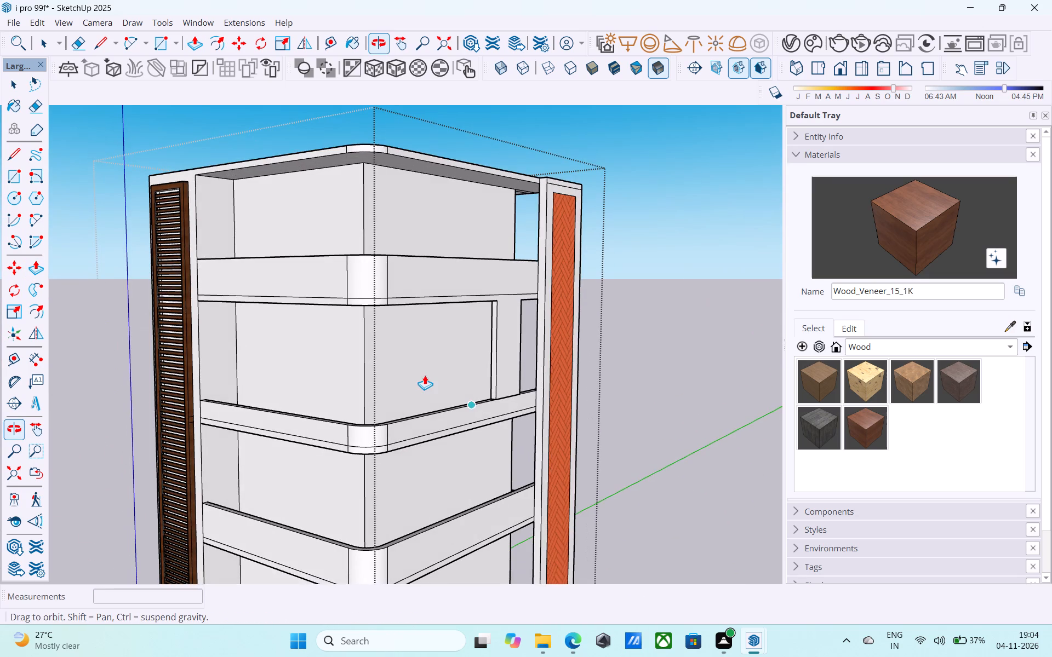
{"action": "scroll", "coordinate": [425, 375], "scroll_direction": "down", "scroll_amount": 6}
{"action": "scroll", "coordinate": [449, 429], "scroll_direction": "up", "scroll_amount": 10}
{"action": "scroll", "coordinate": [470, 483], "scroll_direction": "up", "scroll_amount": 4}
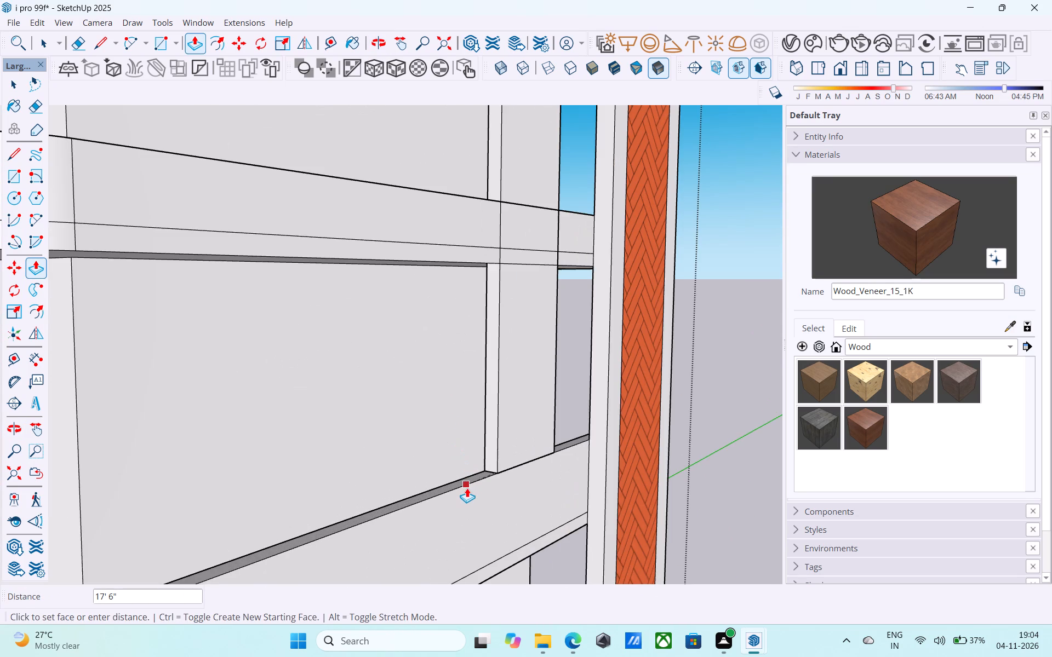
{"action": "left_click", "coordinate": [467, 488]}
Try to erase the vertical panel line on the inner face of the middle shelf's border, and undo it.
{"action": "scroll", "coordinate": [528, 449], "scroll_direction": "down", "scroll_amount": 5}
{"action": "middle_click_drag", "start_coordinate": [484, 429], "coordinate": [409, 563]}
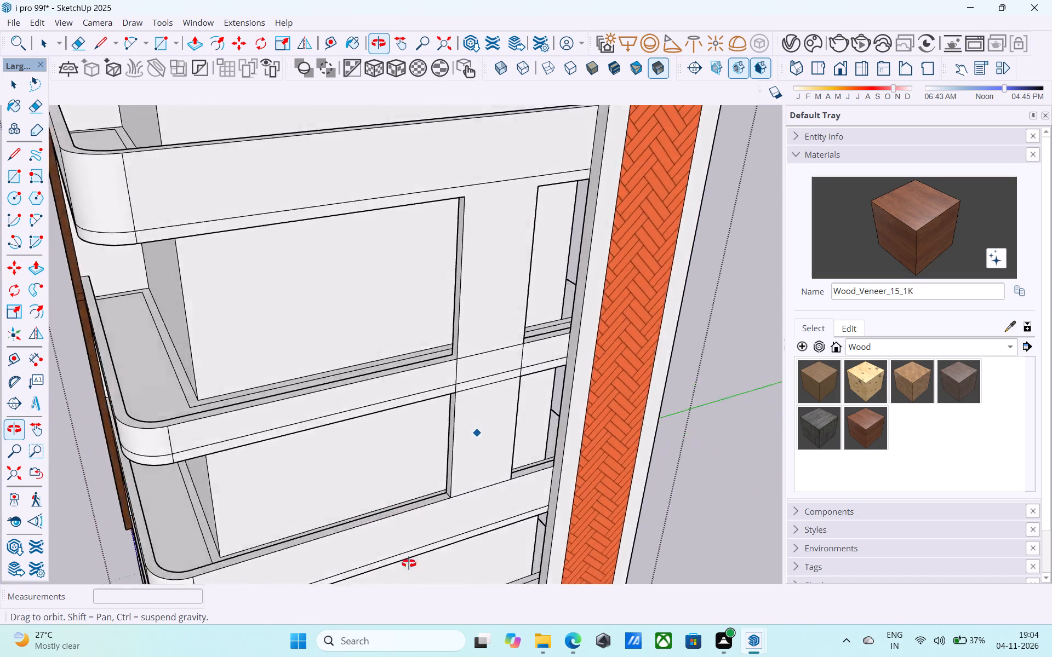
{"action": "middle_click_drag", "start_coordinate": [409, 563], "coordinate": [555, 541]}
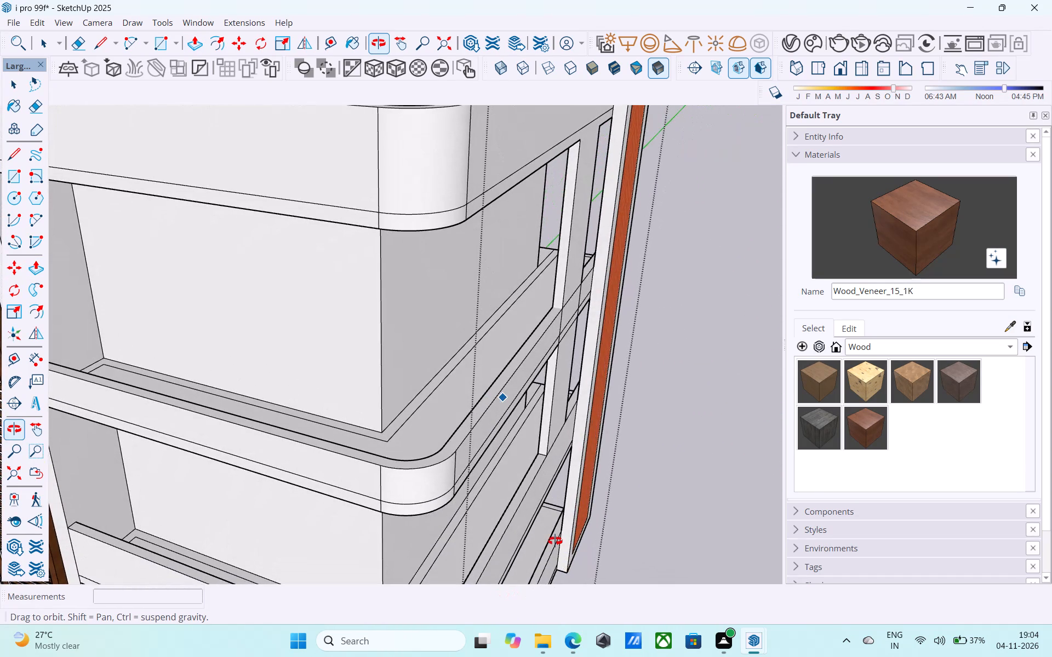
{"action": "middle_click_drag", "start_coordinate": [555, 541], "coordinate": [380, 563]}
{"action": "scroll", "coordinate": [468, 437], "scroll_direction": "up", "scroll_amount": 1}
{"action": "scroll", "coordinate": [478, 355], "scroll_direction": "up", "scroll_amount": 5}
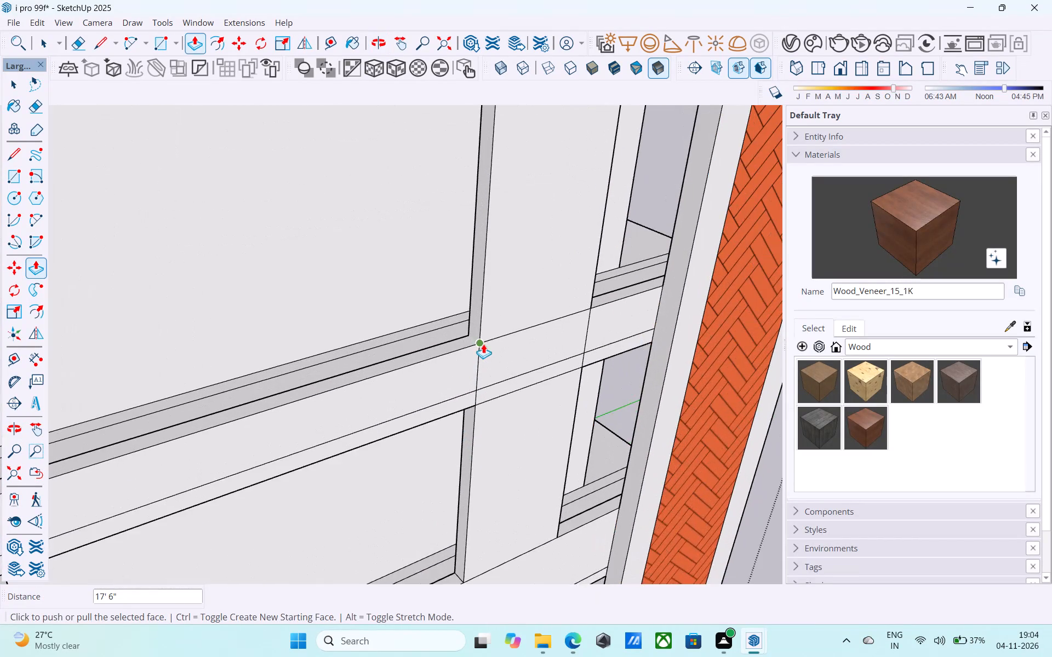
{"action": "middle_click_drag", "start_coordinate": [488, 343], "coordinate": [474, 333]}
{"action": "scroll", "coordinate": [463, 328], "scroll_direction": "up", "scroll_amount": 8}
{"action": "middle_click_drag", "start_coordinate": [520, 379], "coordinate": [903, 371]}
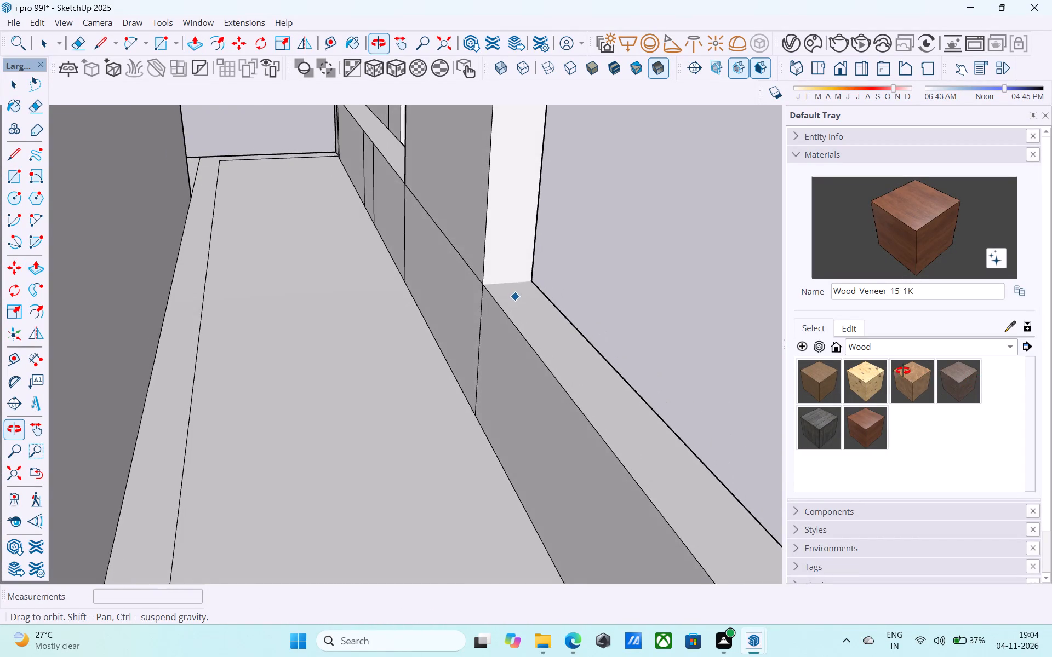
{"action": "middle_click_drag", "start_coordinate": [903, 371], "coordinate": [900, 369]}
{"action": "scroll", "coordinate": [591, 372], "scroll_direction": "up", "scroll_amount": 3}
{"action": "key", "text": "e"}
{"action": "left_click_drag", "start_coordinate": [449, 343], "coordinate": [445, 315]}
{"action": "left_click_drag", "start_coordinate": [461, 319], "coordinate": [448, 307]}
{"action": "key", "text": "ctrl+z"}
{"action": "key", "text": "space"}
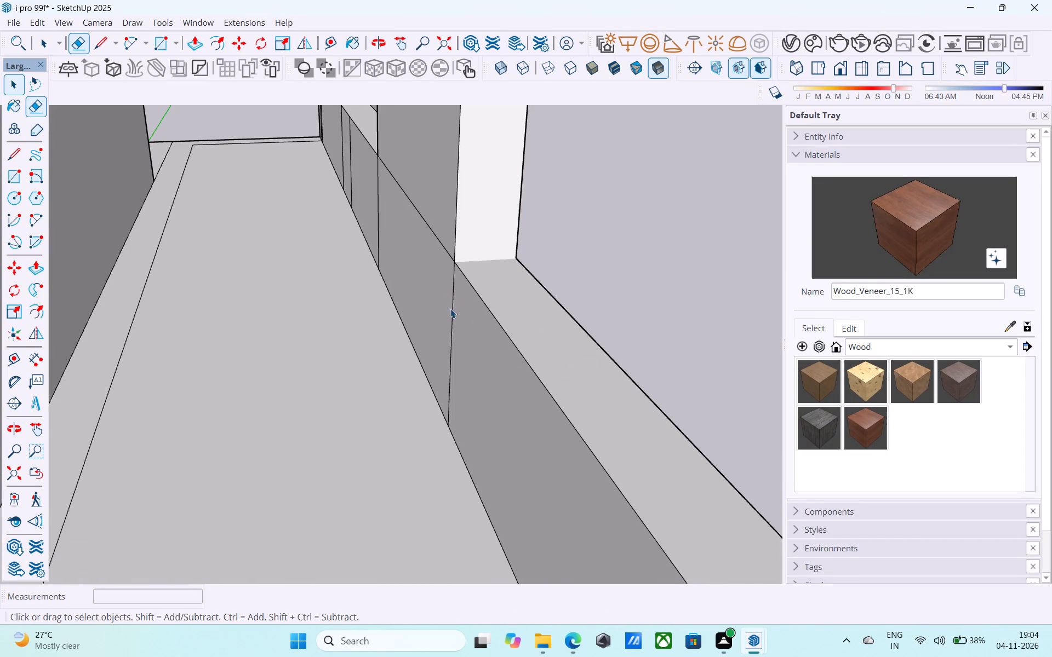
Draw a 6" line across the middle shelf's border top, at the base of the panel side facing away from the herringbone column.
{"action": "scroll", "coordinate": [450, 309], "scroll_direction": "down", "scroll_amount": 3}
{"action": "middle_click_drag", "start_coordinate": [450, 309], "coordinate": [355, 318]}
{"action": "key", "text": "l"}
{"action": "scroll", "coordinate": [438, 285], "scroll_direction": "up", "scroll_amount": 6}
{"action": "middle_click_drag", "start_coordinate": [478, 292], "coordinate": [509, 287]}
{"action": "scroll", "coordinate": [506, 285], "scroll_direction": "up", "scroll_amount": 2}
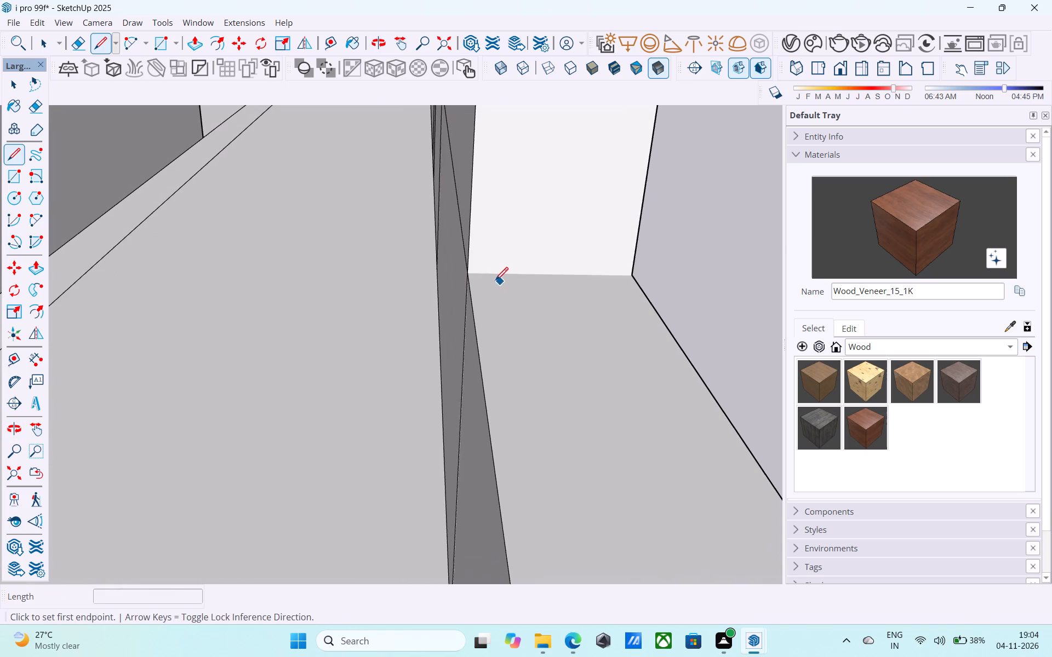
{"action": "left_click", "coordinate": [467, 275]}
{"action": "left_click", "coordinate": [631, 274]}
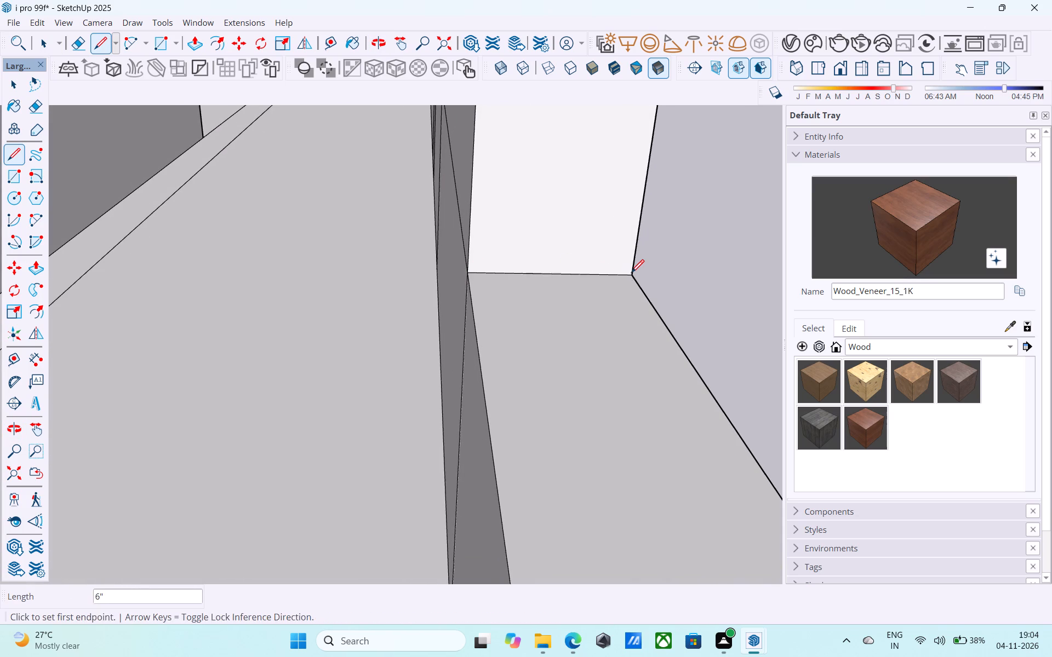
Draw a matching line across the middle shelf's border top, at the base of the panel side facing the herringbone column.
{"action": "middle_click_drag", "start_coordinate": [631, 274], "coordinate": [299, 279]}
{"action": "scroll", "coordinate": [268, 277], "scroll_direction": "down", "scroll_amount": 13}
{"action": "middle_click_drag", "start_coordinate": [404, 264], "coordinate": [353, 277]}
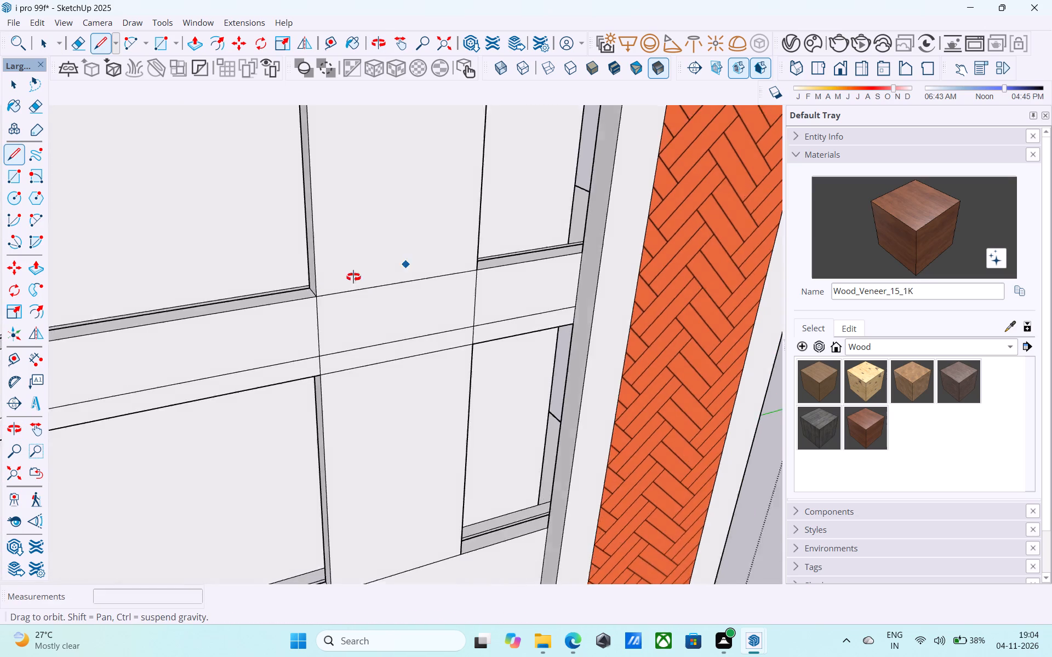
{"action": "middle_click_drag", "start_coordinate": [353, 277], "coordinate": [56, 304]}
{"action": "scroll", "coordinate": [547, 344], "scroll_direction": "up", "scroll_amount": 10}
{"action": "left_click", "coordinate": [514, 298]}
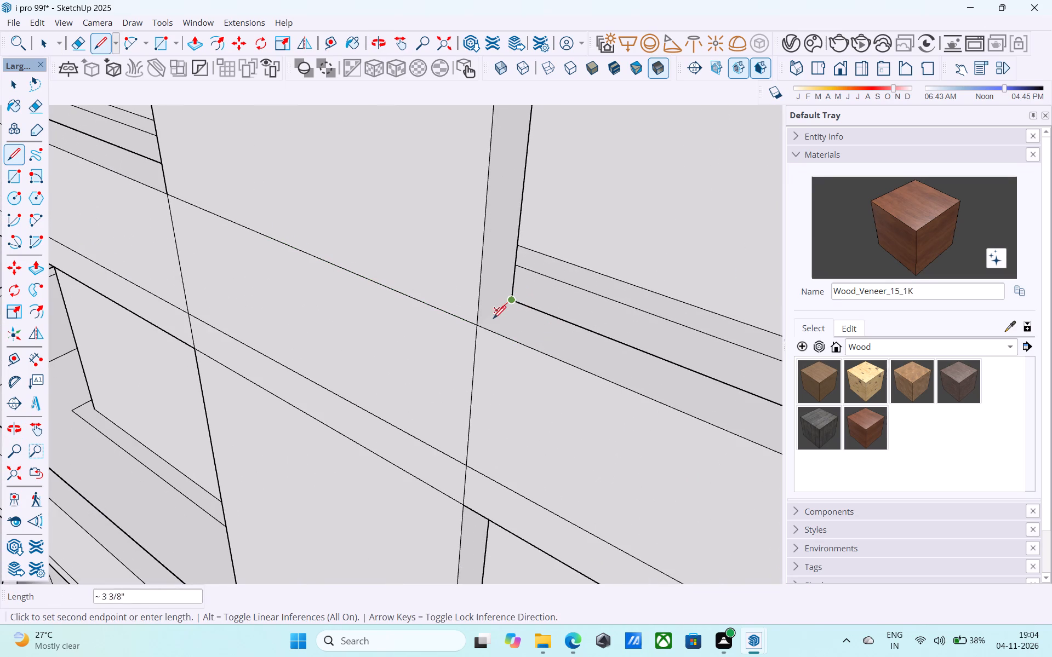
{"action": "left_click", "coordinate": [481, 324]}
Draw a 6" line where the panel side facing away from the herringbone column meets the middle shelf's underside.
{"action": "scroll", "coordinate": [528, 257], "scroll_direction": "down", "scroll_amount": 14}
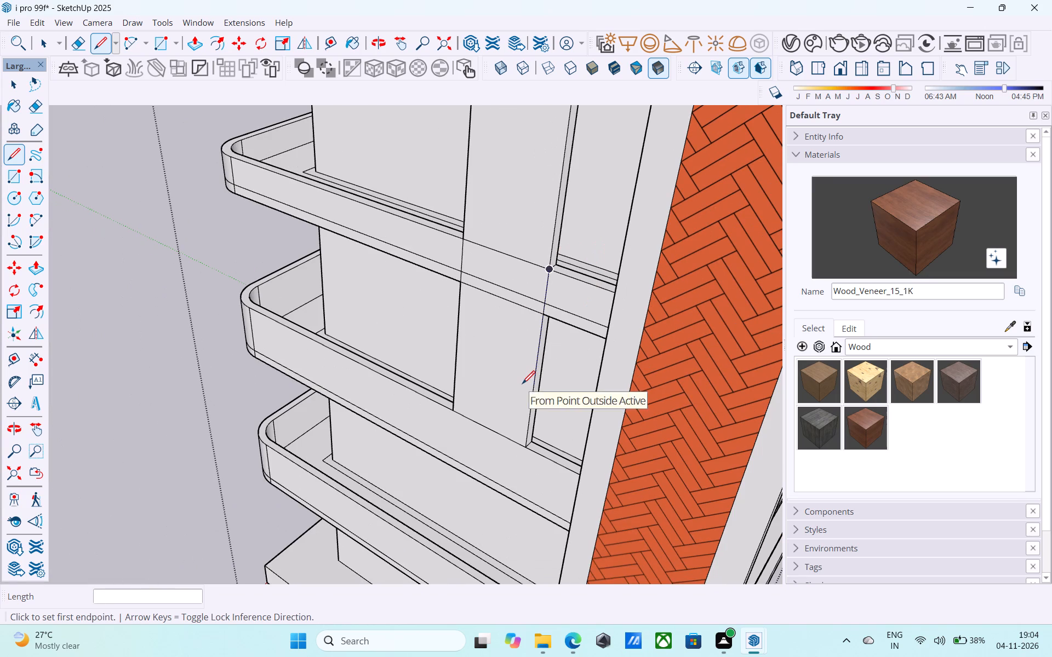
{"action": "scroll", "coordinate": [524, 384], "scroll_direction": "down", "scroll_amount": 6}
{"action": "middle_click_drag", "start_coordinate": [517, 398], "coordinate": [579, 244]}
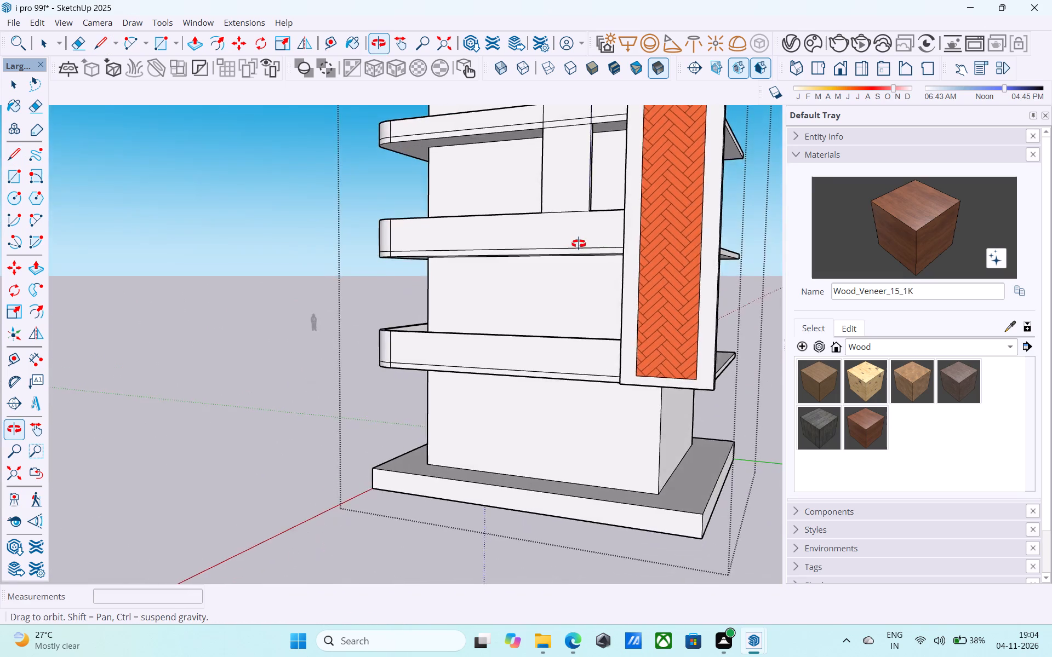
{"action": "middle_click_drag", "start_coordinate": [579, 244], "coordinate": [525, 354]}
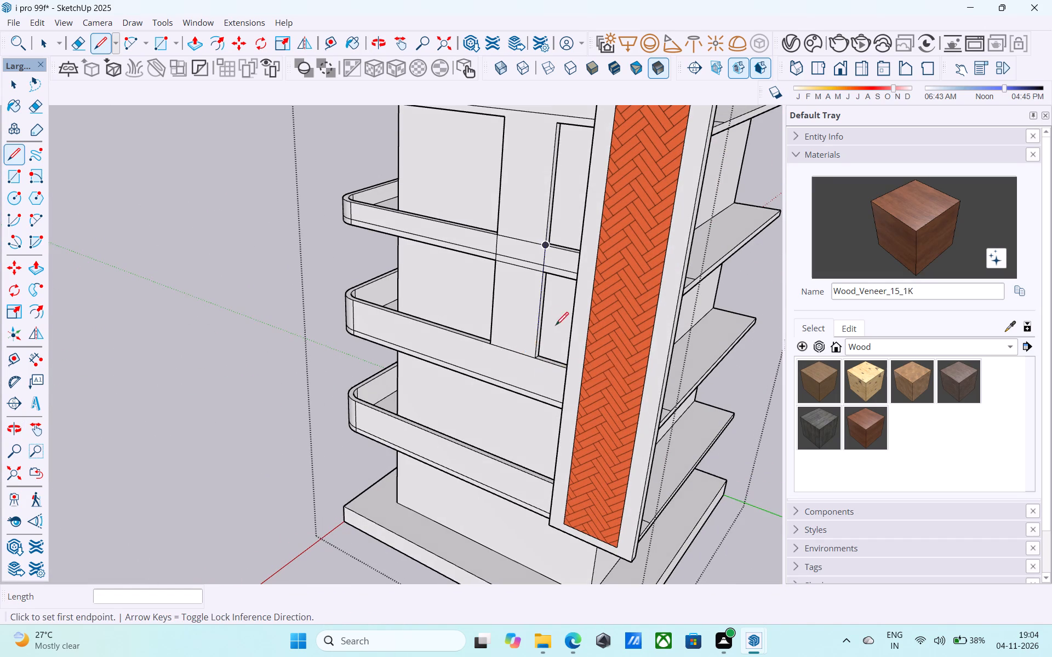
{"action": "scroll", "coordinate": [551, 325], "scroll_direction": "down", "scroll_amount": 10}
{"action": "middle_click_drag", "start_coordinate": [546, 343], "coordinate": [661, 331]}
{"action": "scroll", "coordinate": [555, 206], "scroll_direction": "up", "scroll_amount": 13}
{"action": "middle_click_drag", "start_coordinate": [578, 278], "coordinate": [559, 253]}
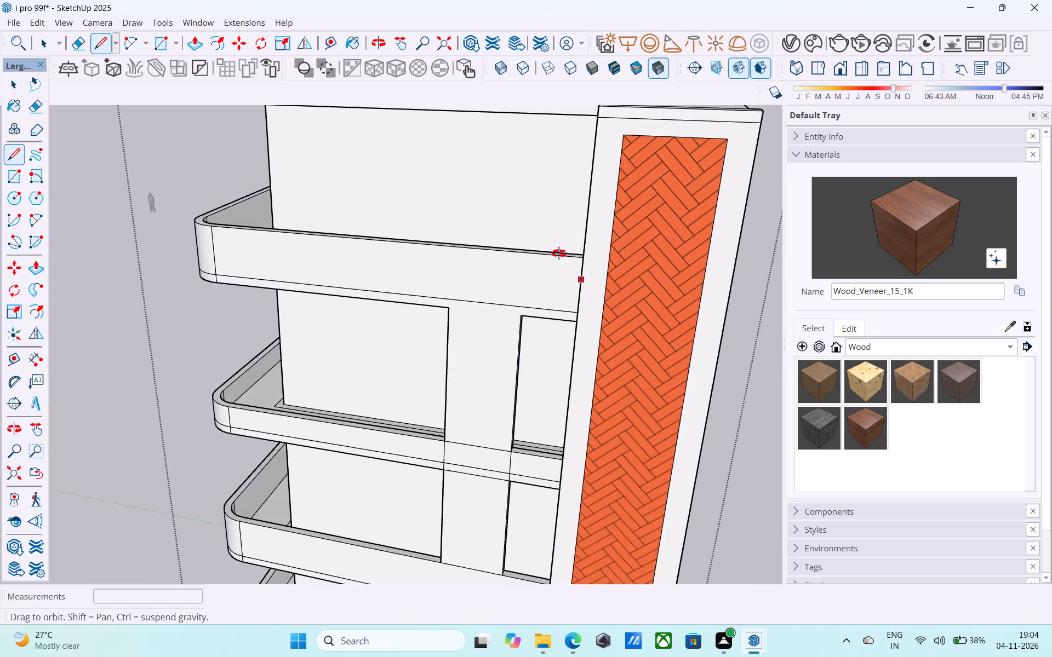
{"action": "middle_click_drag", "start_coordinate": [559, 253], "coordinate": [496, 201]}
{"action": "scroll", "coordinate": [399, 164], "scroll_direction": "down", "scroll_amount": 1}
{"action": "scroll", "coordinate": [511, 224], "scroll_direction": "down", "scroll_amount": 6}
{"action": "middle_click_drag", "start_coordinate": [517, 322], "coordinate": [357, 422]}
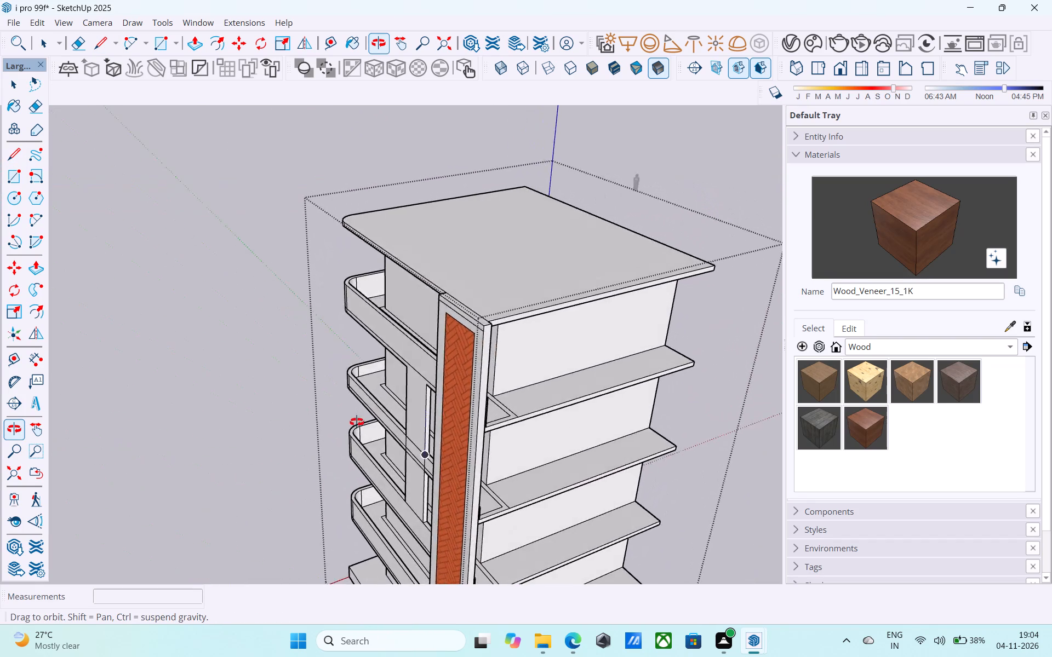
{"action": "middle_click_drag", "start_coordinate": [357, 422], "coordinate": [1051, 408]}
{"action": "scroll", "coordinate": [653, 358], "scroll_direction": "up", "scroll_amount": 6}
{"action": "scroll", "coordinate": [368, 305], "scroll_direction": "up", "scroll_amount": 4}
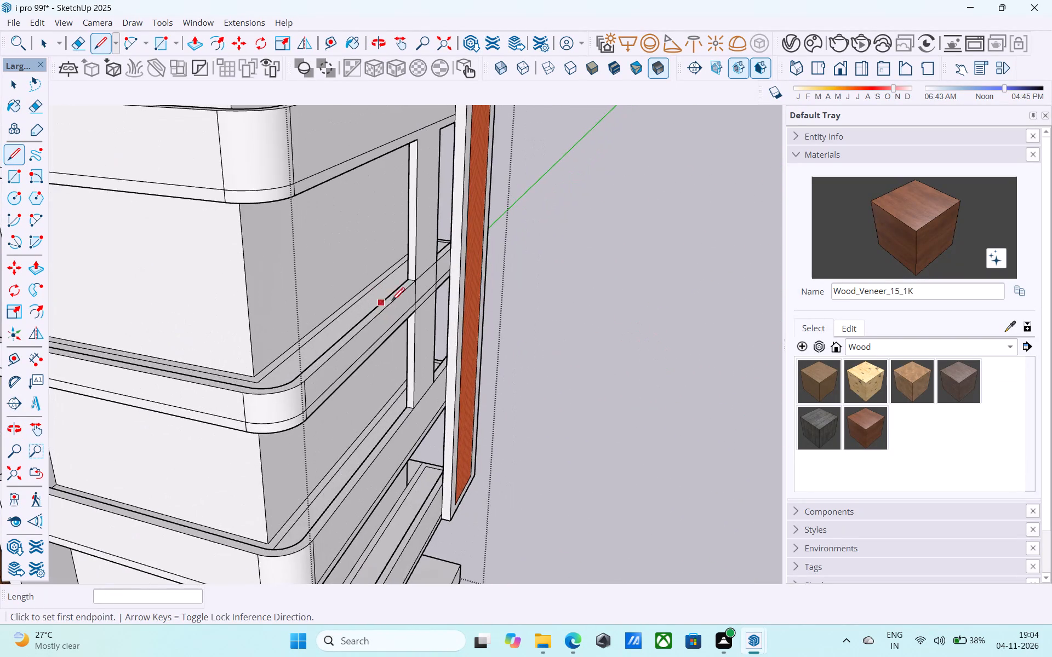
{"action": "middle_click_drag", "start_coordinate": [398, 300], "coordinate": [466, 161]}
{"action": "scroll", "coordinate": [443, 283], "scroll_direction": "up", "scroll_amount": 6}
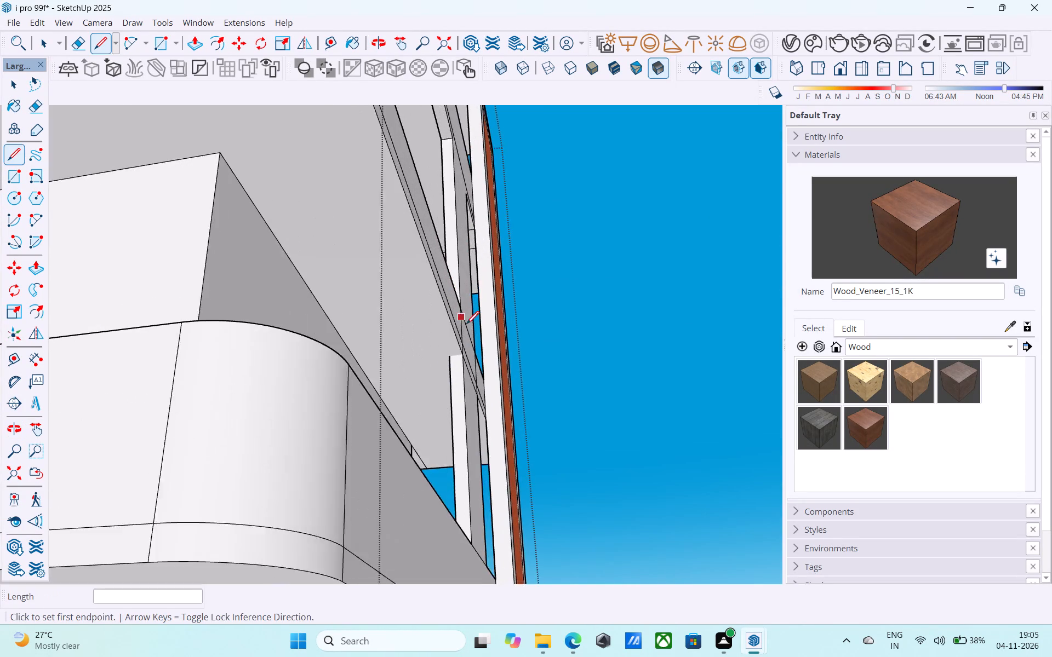
{"action": "scroll", "coordinate": [466, 325], "scroll_direction": "up", "scroll_amount": 10}
{"action": "left_click", "coordinate": [451, 385]}
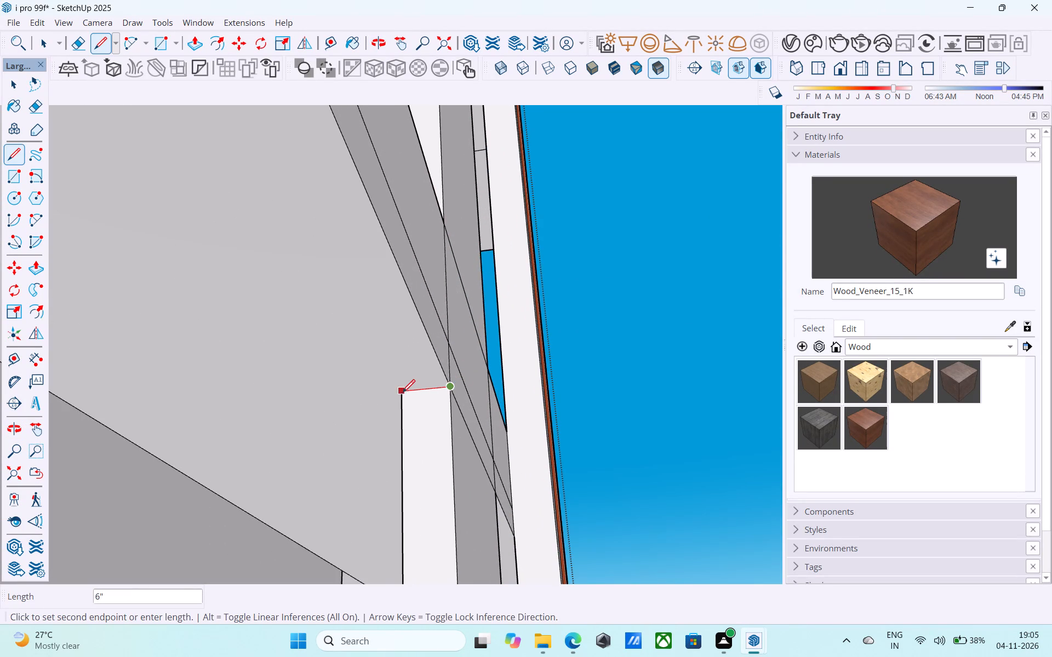
{"action": "left_click", "coordinate": [402, 394]}
Draw a 6" line where the panel side facing the herringbone column meets the middle shelf's underside.
{"action": "scroll", "coordinate": [481, 357], "scroll_direction": "down", "scroll_amount": 7}
{"action": "middle_click_drag", "start_coordinate": [507, 349], "coordinate": [461, 294]}
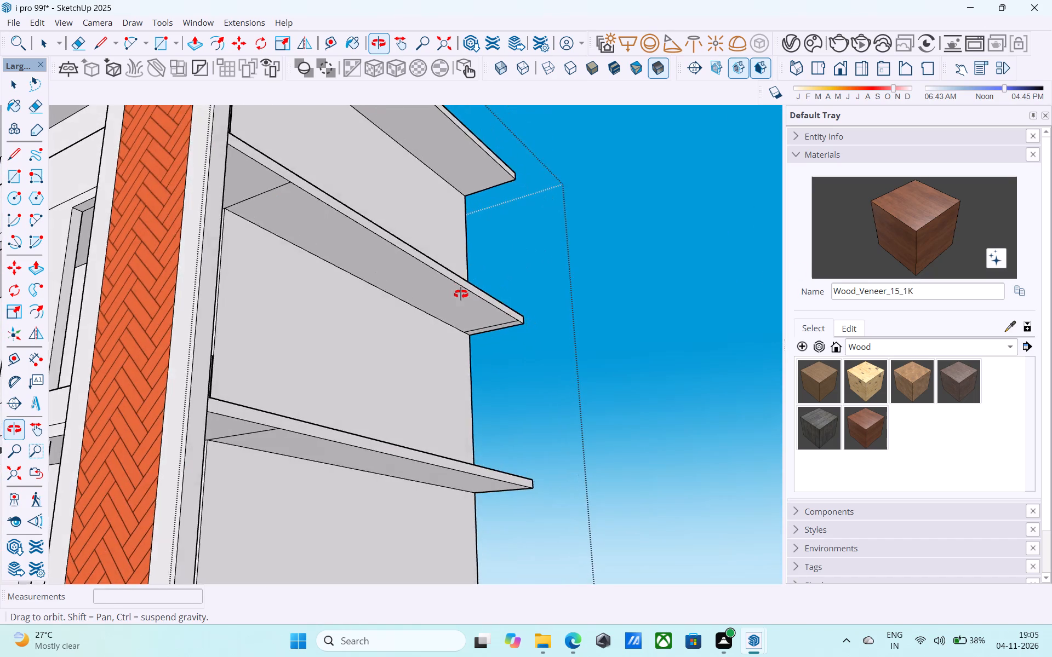
{"action": "middle_click_drag", "start_coordinate": [461, 294], "coordinate": [460, 294]}
{"action": "middle_click_drag", "start_coordinate": [227, 359], "coordinate": [774, 235], "text": "shift"}
{"action": "middle_click_drag", "start_coordinate": [690, 293], "coordinate": [559, 334]}
{"action": "scroll", "coordinate": [656, 290], "scroll_direction": "up", "scroll_amount": 2}
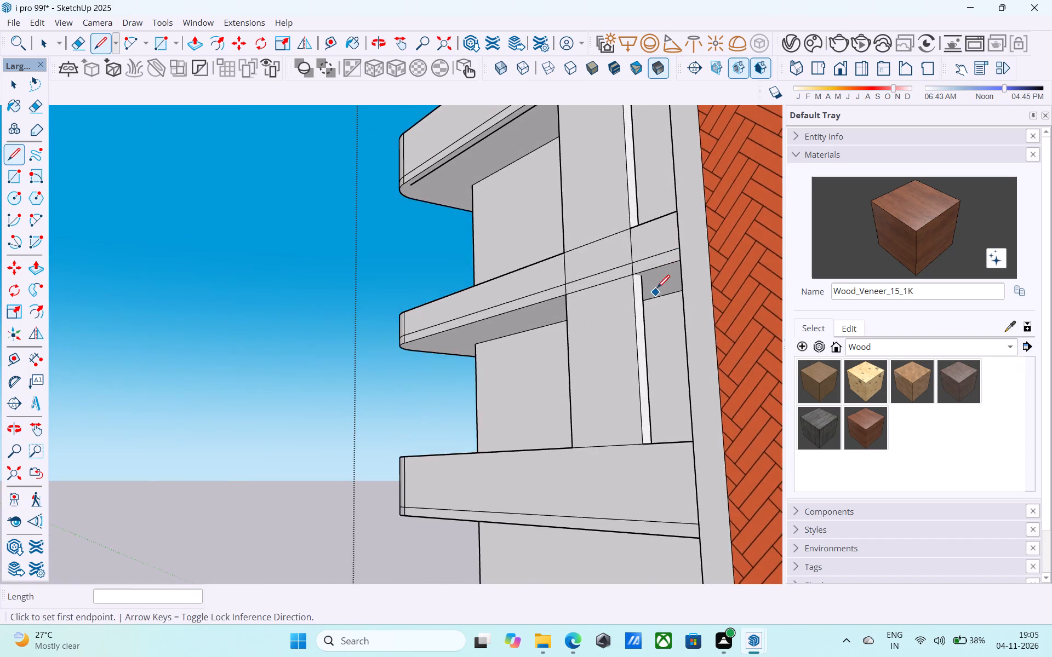
{"action": "scroll", "coordinate": [657, 289], "scroll_direction": "up", "scroll_amount": 16}
{"action": "left_click", "coordinate": [611, 243]}
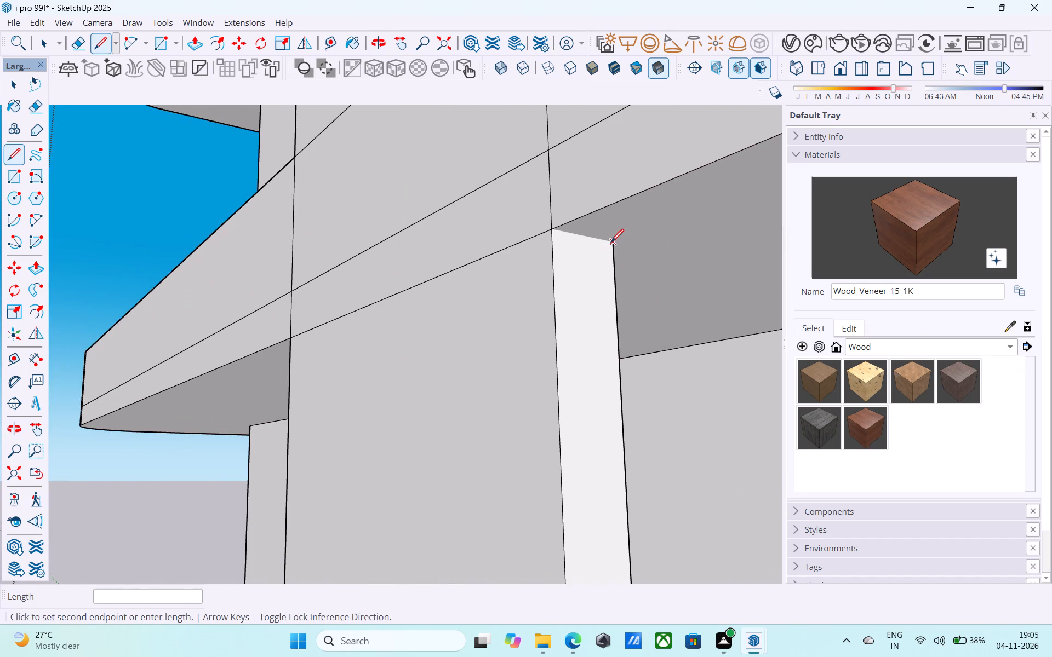
{"action": "left_click", "coordinate": [556, 229]}
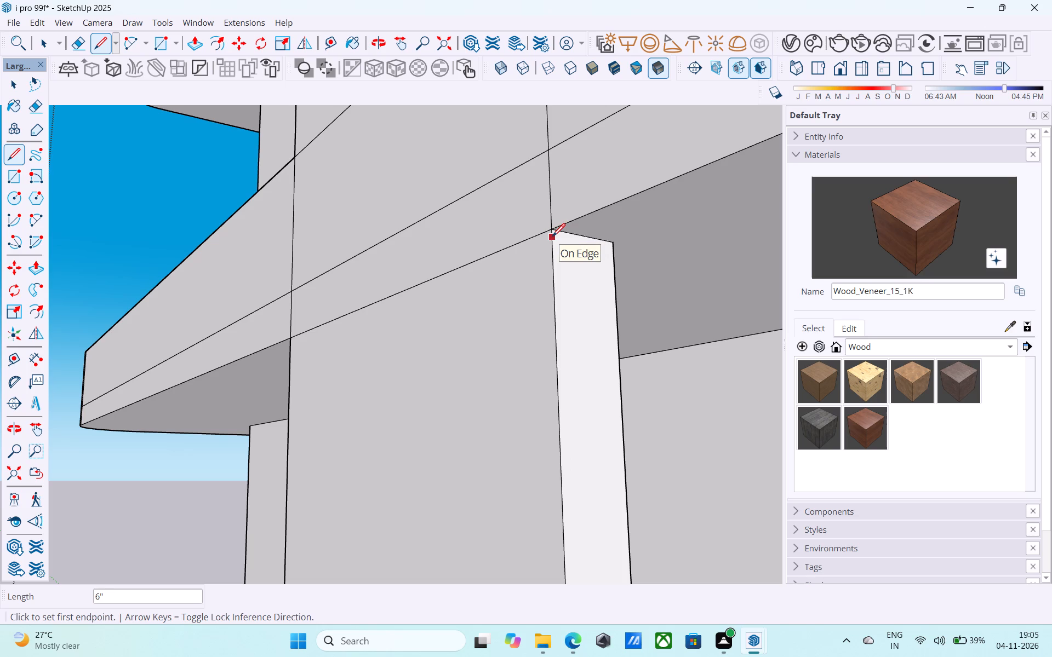
Examine the vertical panel and its junctions with the shelf borders from several sides of the tower.
{"action": "scroll", "coordinate": [549, 235], "scroll_direction": "down", "scroll_amount": 7}
{"action": "middle_click_drag", "start_coordinate": [549, 235], "coordinate": [554, 293]}
{"action": "scroll", "coordinate": [529, 312], "scroll_direction": "down", "scroll_amount": 12}
{"action": "middle_click_drag", "start_coordinate": [505, 275], "coordinate": [501, 287]}
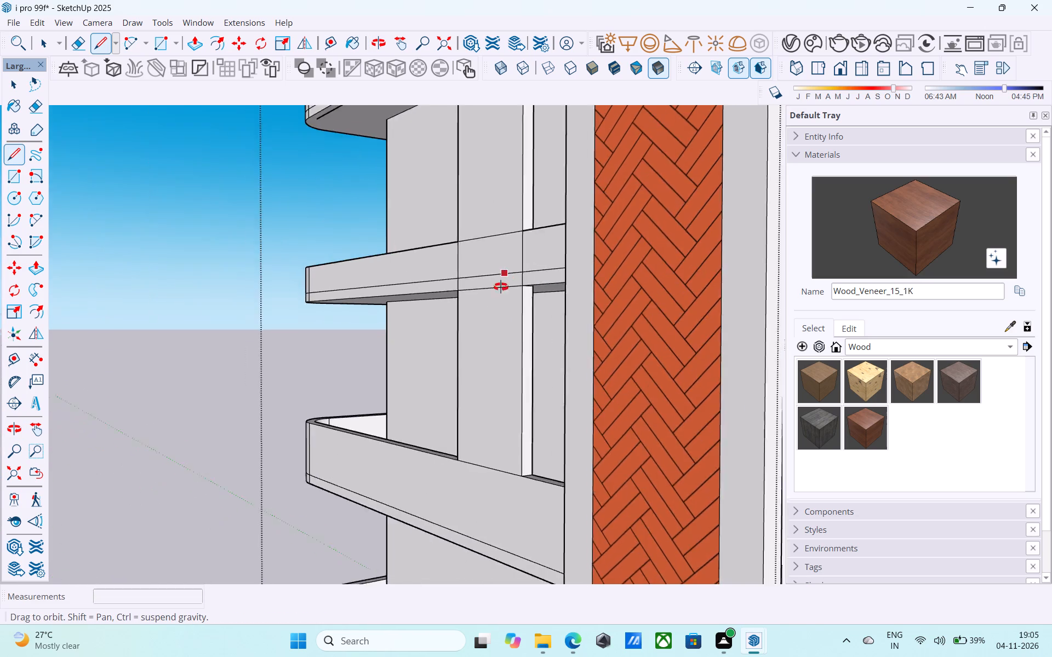
{"action": "middle_click_drag", "start_coordinate": [501, 287], "coordinate": [210, 325]}
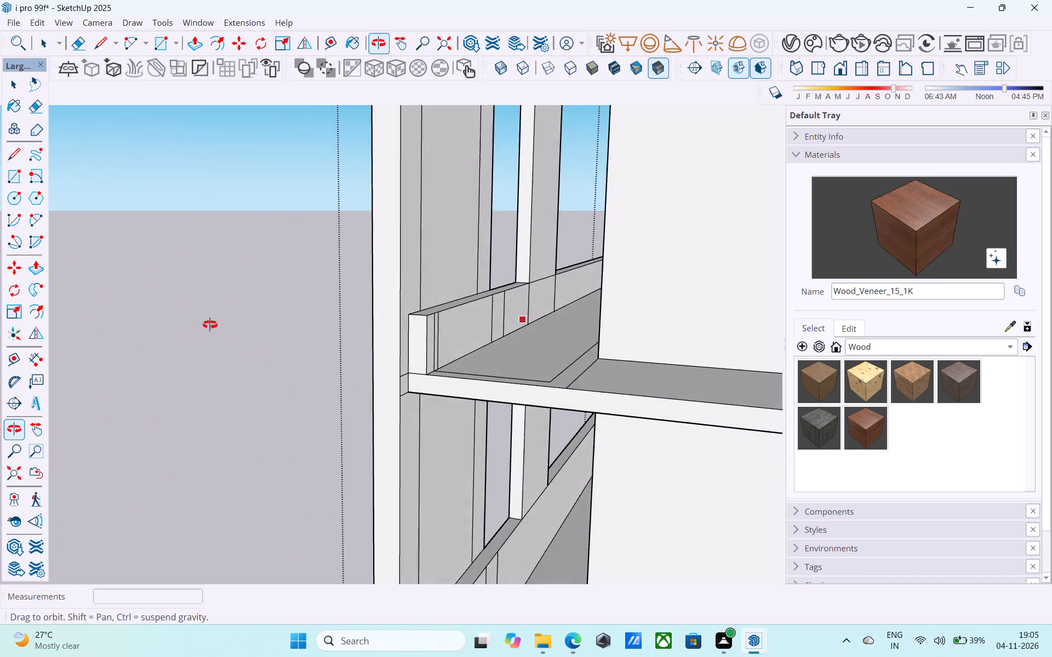
{"action": "middle_click_drag", "start_coordinate": [210, 325], "coordinate": [731, 271]}
{"action": "scroll", "coordinate": [451, 295], "scroll_direction": "down", "scroll_amount": 7}
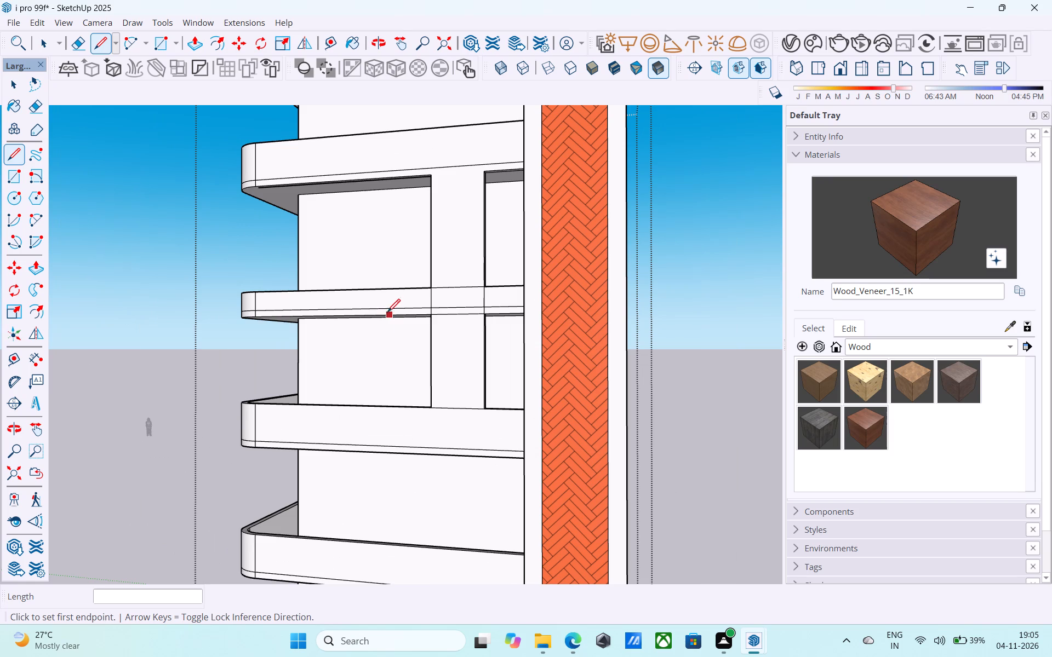
{"action": "scroll", "coordinate": [377, 316], "scroll_direction": "down", "scroll_amount": 7}
{"action": "middle_click_drag", "start_coordinate": [375, 316], "coordinate": [771, 204]}
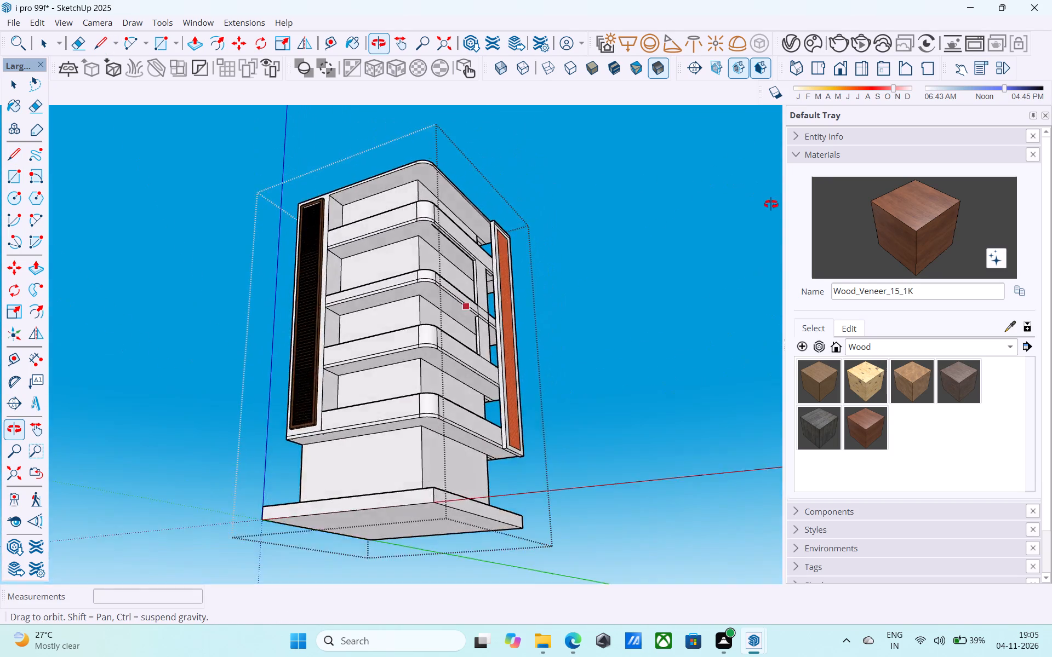
{"action": "middle_click_drag", "start_coordinate": [771, 204], "coordinate": [145, 208]}
{"action": "scroll", "coordinate": [273, 330], "scroll_direction": "up", "scroll_amount": 12}
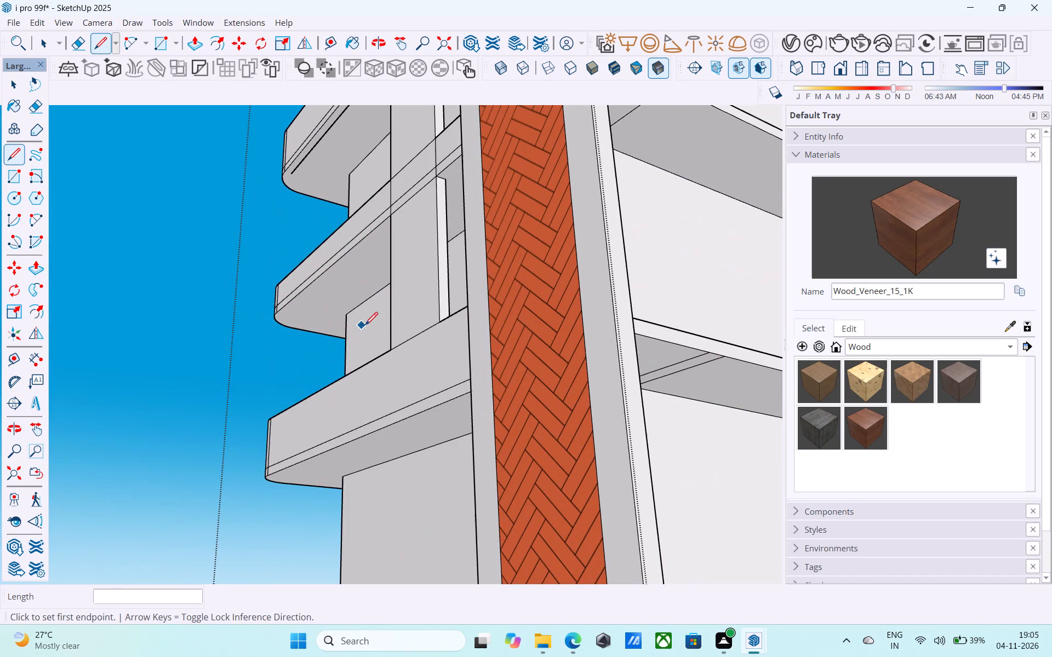
Erase the edge between the base of the vertical panel and the border of the shelf below the middle one.
{"action": "middle_click_drag", "start_coordinate": [420, 345], "coordinate": [732, 525]}
{"action": "middle_click_drag", "start_coordinate": [523, 320], "coordinate": [344, 404]}
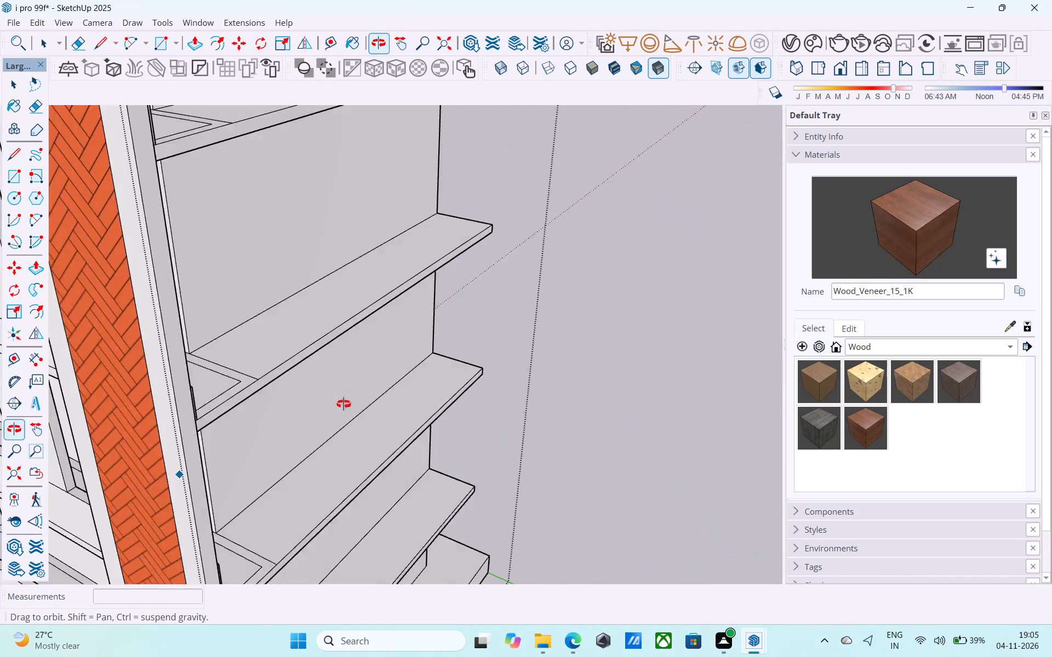
{"action": "middle_click_drag", "start_coordinate": [344, 404], "coordinate": [430, 378]}
{"action": "scroll", "coordinate": [460, 369], "scroll_direction": "down", "scroll_amount": 6}
{"action": "scroll", "coordinate": [315, 427], "scroll_direction": "up", "scroll_amount": 6}
{"action": "key", "text": "e"}
{"action": "scroll", "coordinate": [317, 425], "scroll_direction": "up", "scroll_amount": 5}
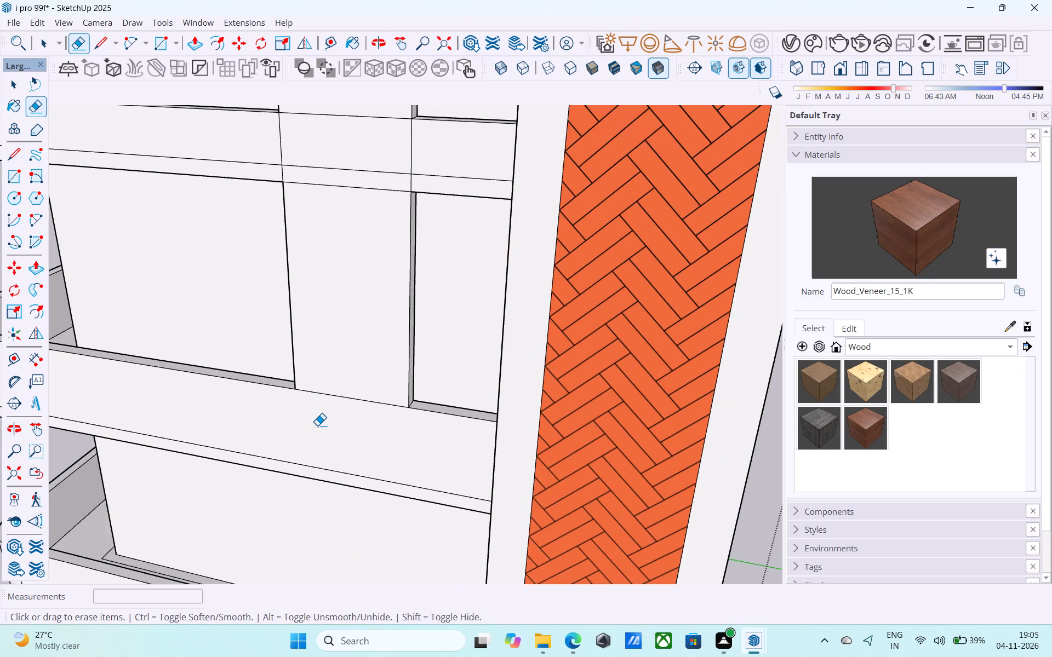
{"action": "left_click_drag", "start_coordinate": [334, 393], "coordinate": [333, 406]}
{"action": "scroll", "coordinate": [327, 412], "scroll_direction": "down", "scroll_amount": 6}
{"action": "middle_click_drag", "start_coordinate": [327, 412], "coordinate": [347, 463], "text": "shift"}
{"action": "scroll", "coordinate": [357, 376], "scroll_direction": "up", "scroll_amount": 5}
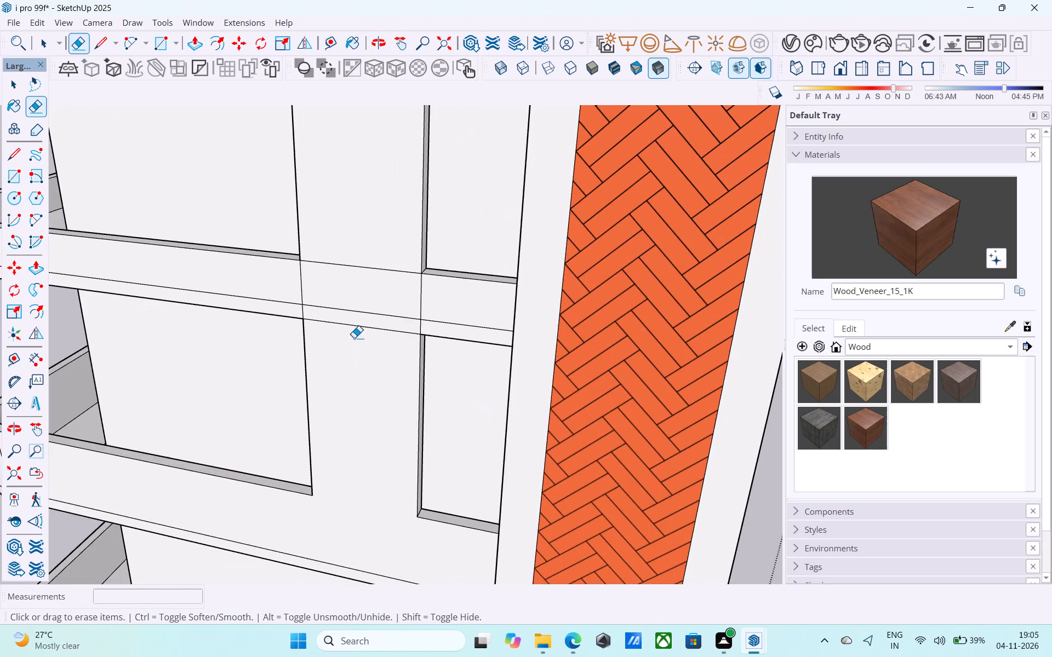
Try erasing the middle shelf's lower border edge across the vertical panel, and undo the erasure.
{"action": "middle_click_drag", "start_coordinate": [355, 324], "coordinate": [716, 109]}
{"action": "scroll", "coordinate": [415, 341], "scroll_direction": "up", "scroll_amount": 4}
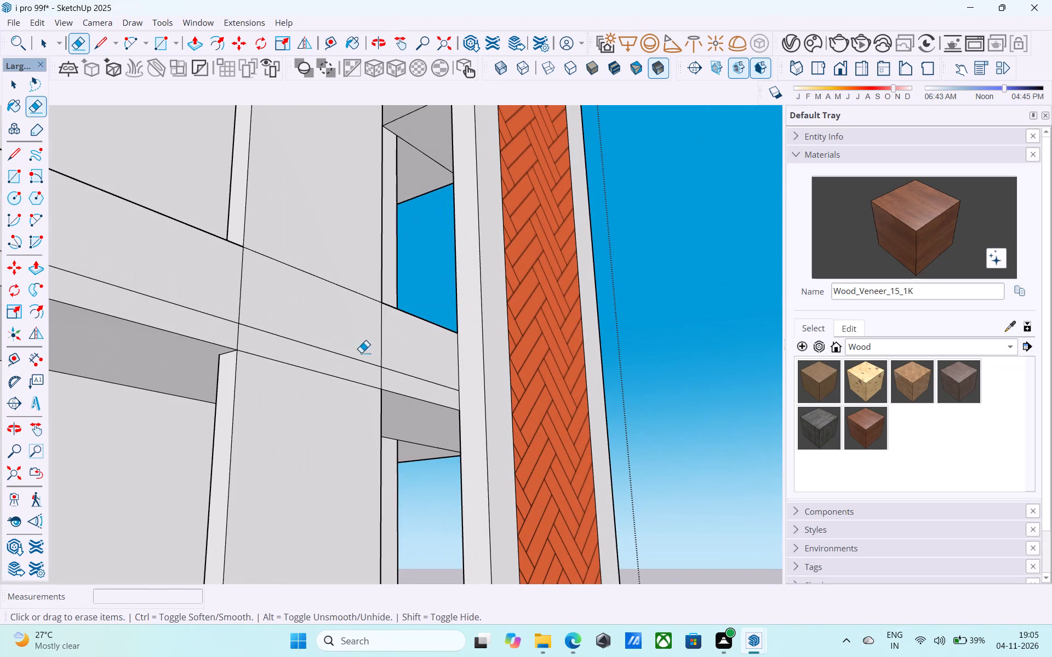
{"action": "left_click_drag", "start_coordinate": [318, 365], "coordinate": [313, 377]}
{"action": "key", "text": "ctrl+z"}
Draw a 4' line along the vertical panel's inner face where it meets the middle shelf's underside.
{"action": "middle_click_drag", "start_coordinate": [298, 354], "coordinate": [390, 302]}
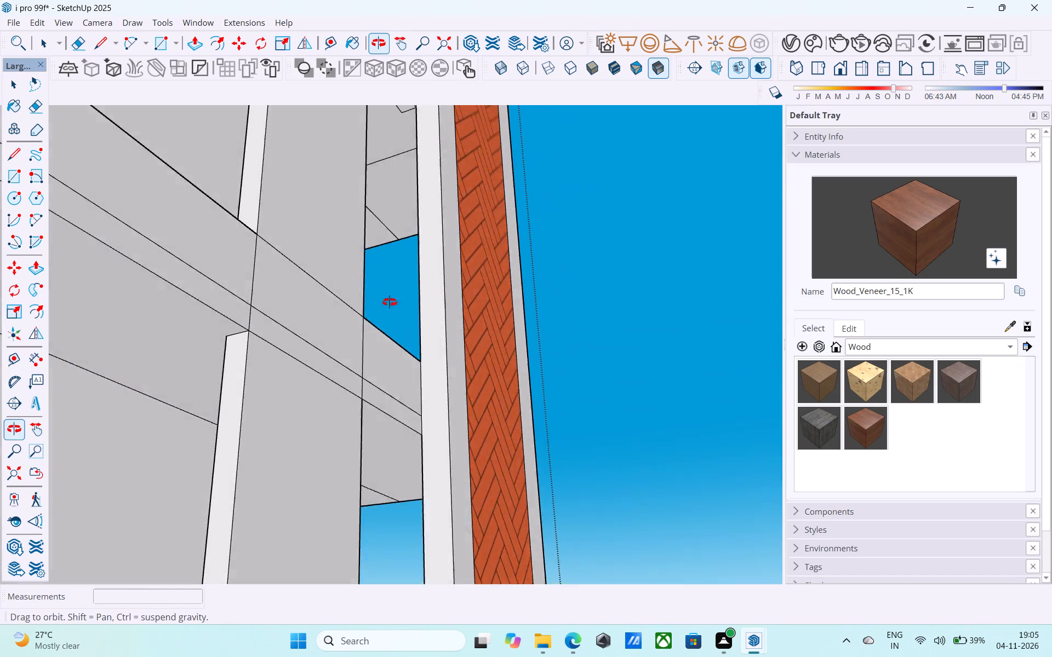
{"action": "middle_click_drag", "start_coordinate": [390, 302], "coordinate": [598, 284]}
{"action": "middle_click_drag", "start_coordinate": [299, 301], "coordinate": [308, 298]}
{"action": "key", "text": "l"}
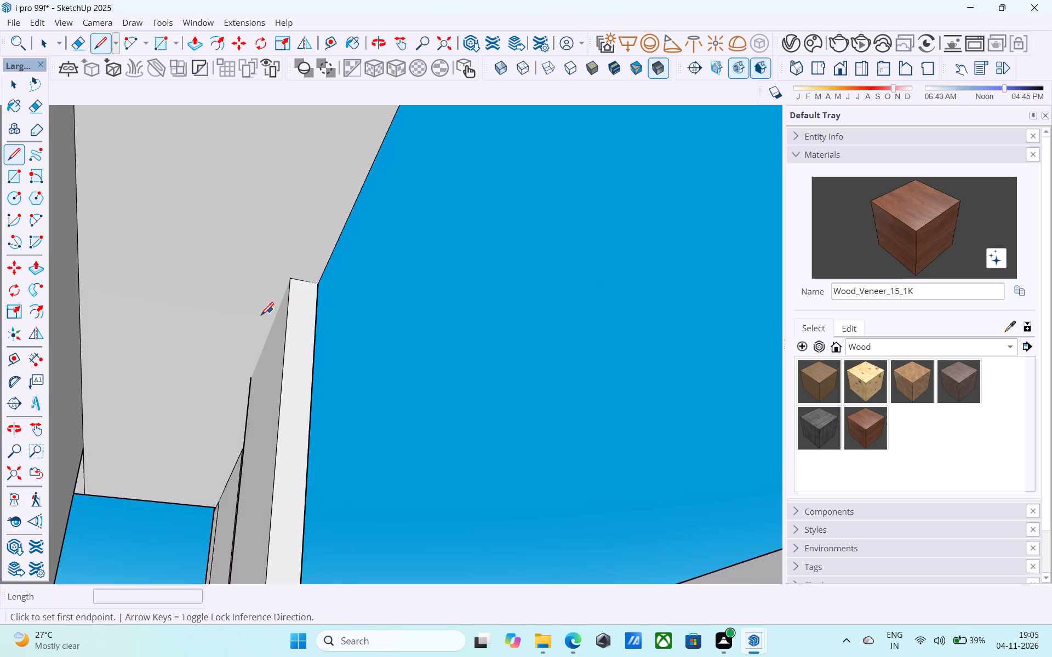
{"action": "scroll", "coordinate": [245, 339], "scroll_direction": "up", "scroll_amount": 3}
{"action": "left_click", "coordinate": [251, 385]}
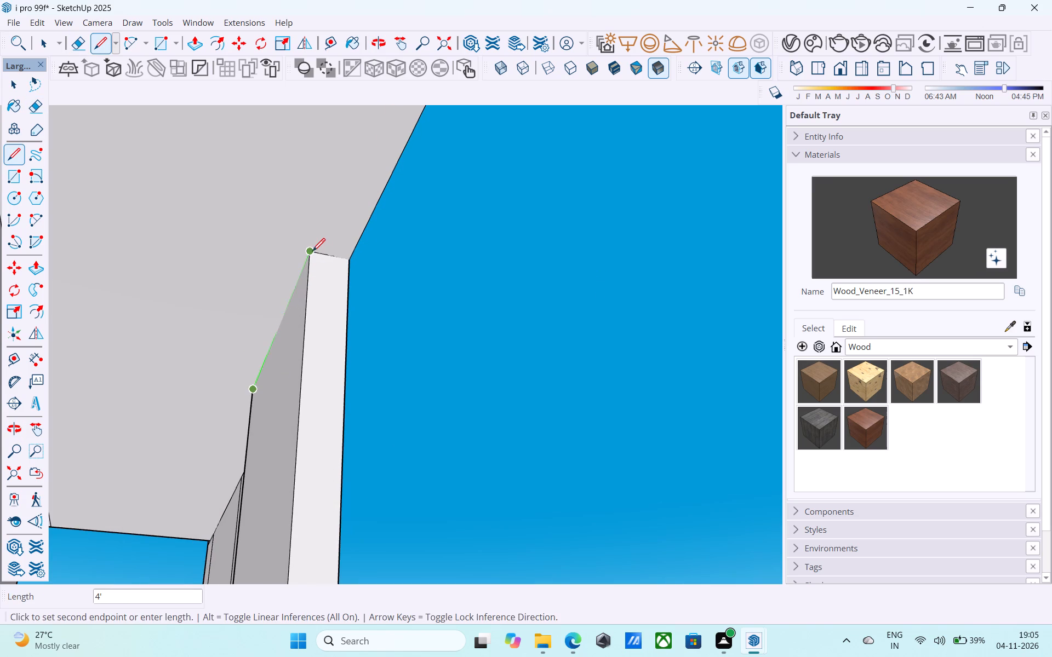
{"action": "left_click", "coordinate": [312, 251]}
Erase the middle shelf's horizontal border lines that cross the face of the vertical panel.
{"action": "middle_click_drag", "start_coordinate": [344, 258], "coordinate": [203, 371]}
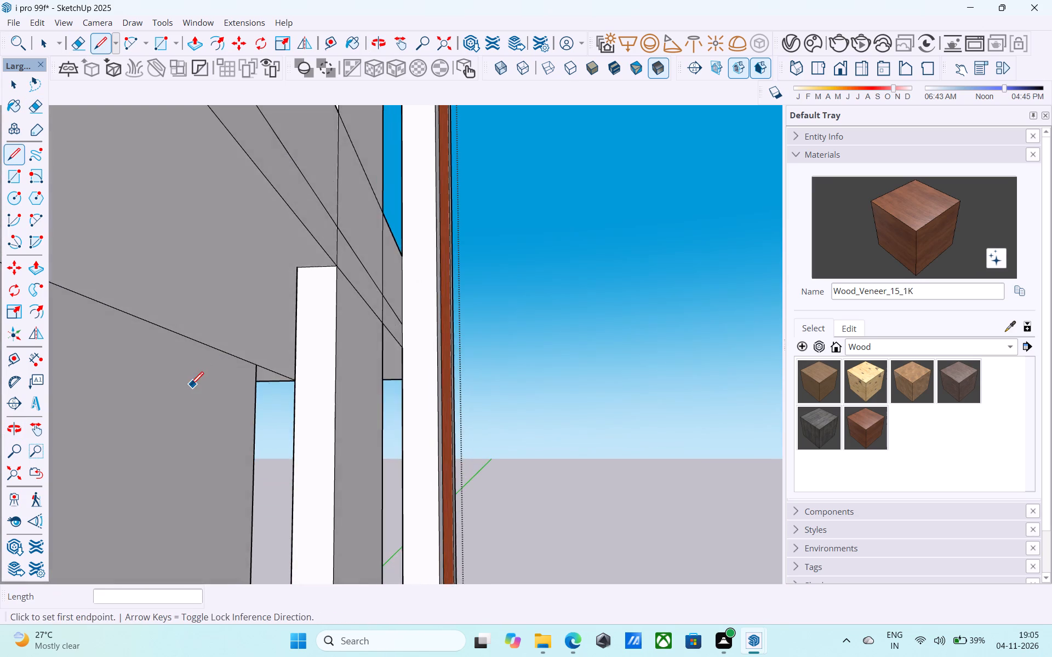
{"action": "scroll", "coordinate": [191, 386], "scroll_direction": "down", "scroll_amount": 12}
{"action": "middle_click_drag", "start_coordinate": [233, 368], "coordinate": [242, 406]}
{"action": "scroll", "coordinate": [261, 108], "scroll_direction": "up", "scroll_amount": 11}
{"action": "middle_click_drag", "start_coordinate": [248, 168], "coordinate": [281, 162]}
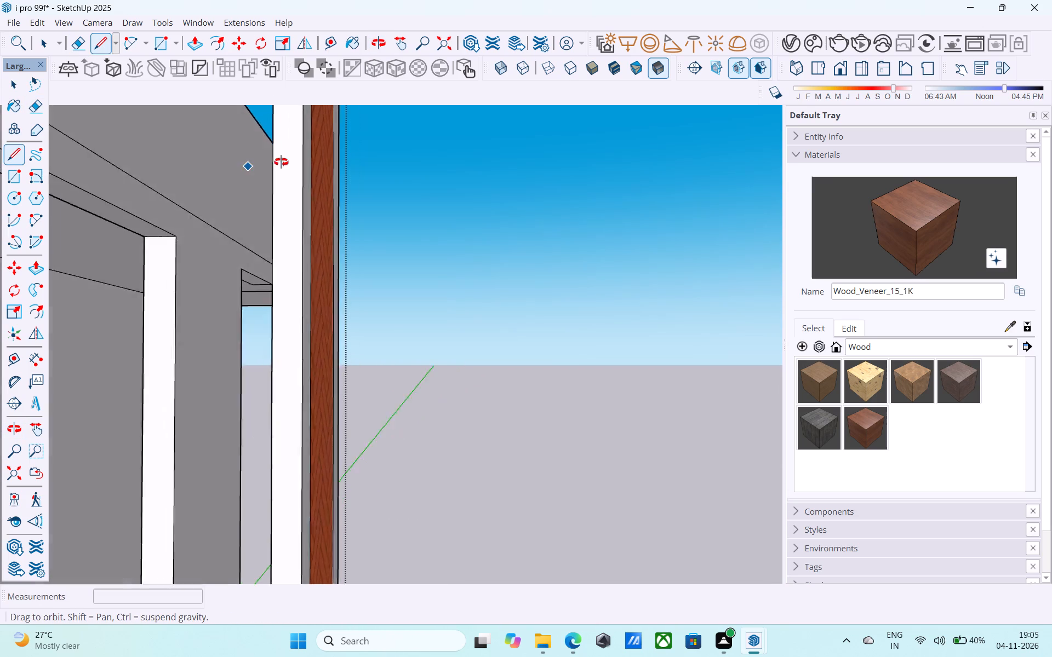
{"action": "middle_click_drag", "start_coordinate": [281, 162], "coordinate": [393, 138]}
{"action": "middle_click_drag", "start_coordinate": [392, 164], "coordinate": [139, 199]}
{"action": "scroll", "coordinate": [97, 210], "scroll_direction": "down", "scroll_amount": 20}
{"action": "scroll", "coordinate": [97, 210], "scroll_direction": "down", "scroll_amount": 5}
{"action": "scroll", "coordinate": [124, 250], "scroll_direction": "up", "scroll_amount": 1}
{"action": "scroll", "coordinate": [124, 250], "scroll_direction": "down", "scroll_amount": 20}
{"action": "scroll", "coordinate": [124, 250], "scroll_direction": "down", "scroll_amount": 16}
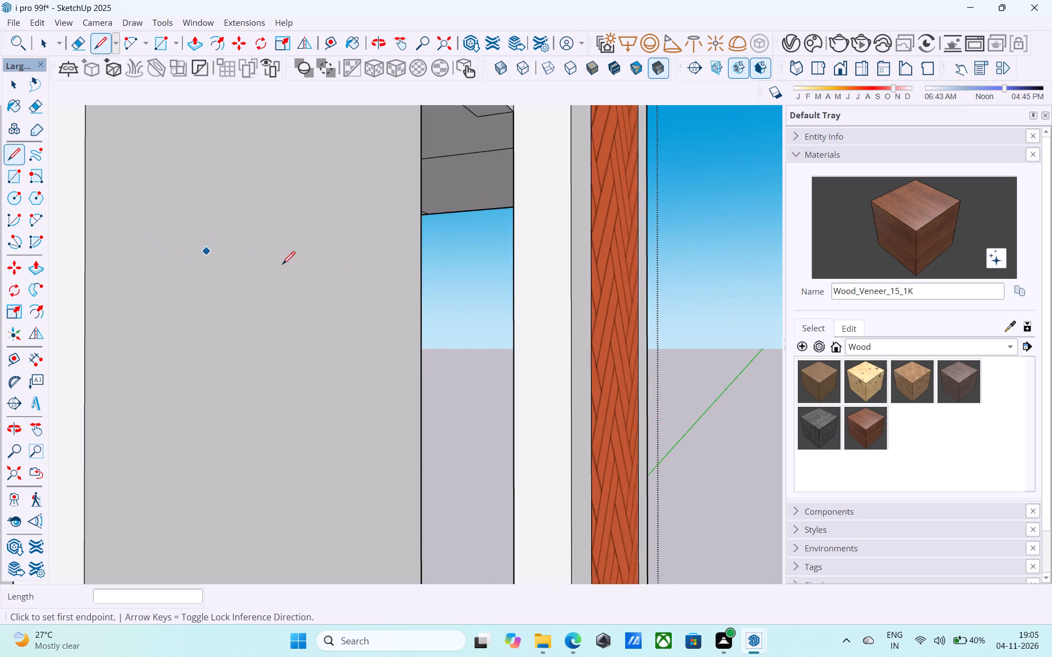
{"action": "scroll", "coordinate": [282, 266], "scroll_direction": "down", "scroll_amount": 18}
{"action": "middle_click_drag", "start_coordinate": [365, 305], "coordinate": [316, 324]}
{"action": "scroll", "coordinate": [324, 389], "scroll_direction": "up", "scroll_amount": 9}
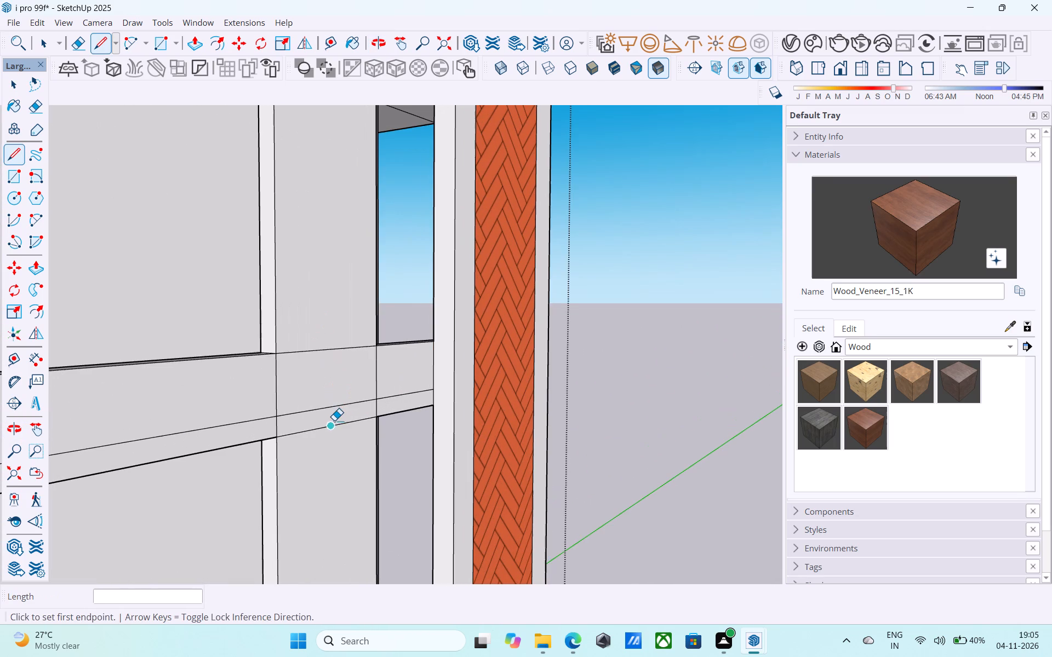
{"action": "key", "text": "e"}
{"action": "left_click_drag", "start_coordinate": [333, 420], "coordinate": [337, 435]}
{"action": "middle_click_drag", "start_coordinate": [341, 436], "coordinate": [536, 231], "text": "shift"}
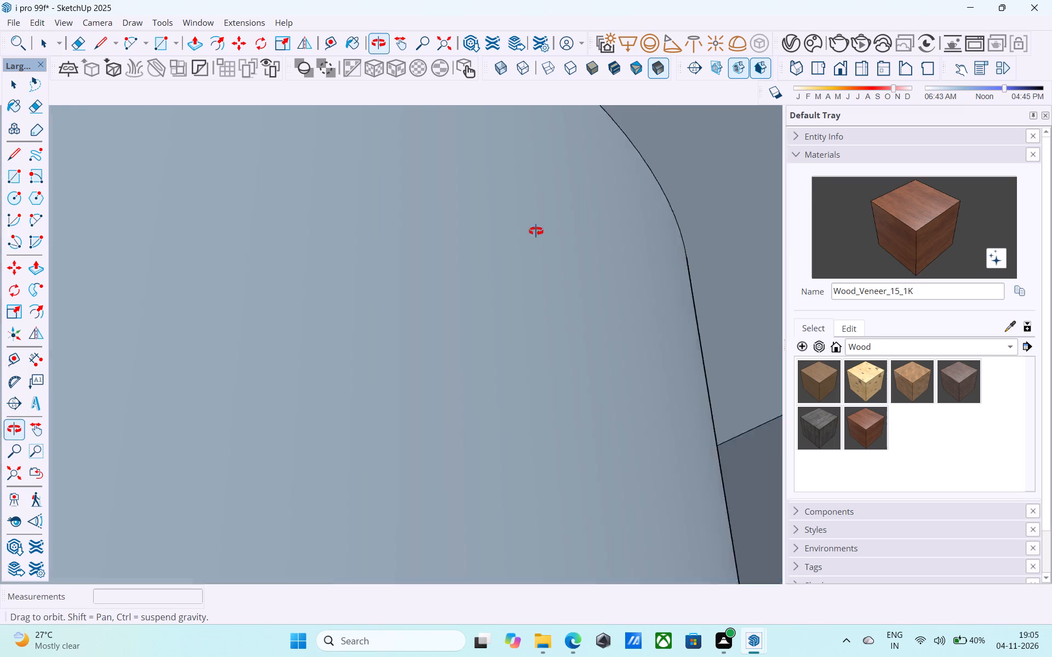
{"action": "middle_click_drag", "start_coordinate": [536, 231], "coordinate": [500, 258], "text": "shift"}
{"action": "left_click_drag", "start_coordinate": [358, 314], "coordinate": [344, 342]}
{"action": "middle_click_drag", "start_coordinate": [338, 313], "coordinate": [298, 443]}
{"action": "left_click_drag", "start_coordinate": [355, 208], "coordinate": [359, 227]}
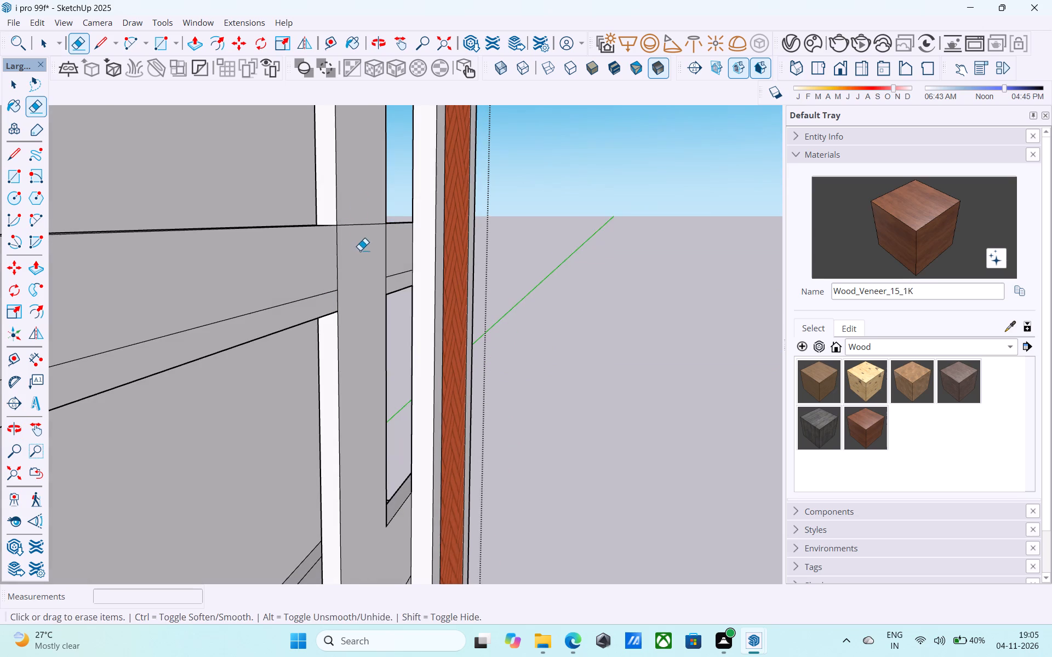
{"action": "scroll", "coordinate": [358, 255], "scroll_direction": "up", "scroll_amount": 1}
{"action": "middle_click_drag", "start_coordinate": [358, 255], "coordinate": [249, 287]}
{"action": "scroll", "coordinate": [248, 290], "scroll_direction": "down", "scroll_amount": 14}
{"action": "middle_click_drag", "start_coordinate": [276, 294], "coordinate": [281, 298], "text": "shift"}
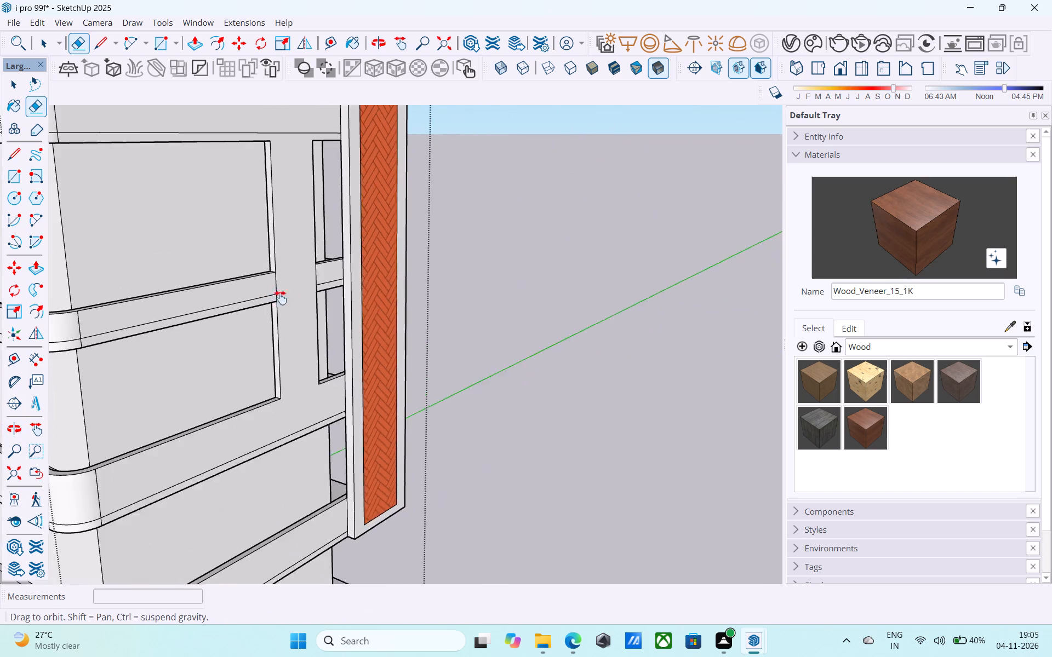
{"action": "middle_click_drag", "start_coordinate": [281, 298], "coordinate": [402, 395], "text": "shift"}
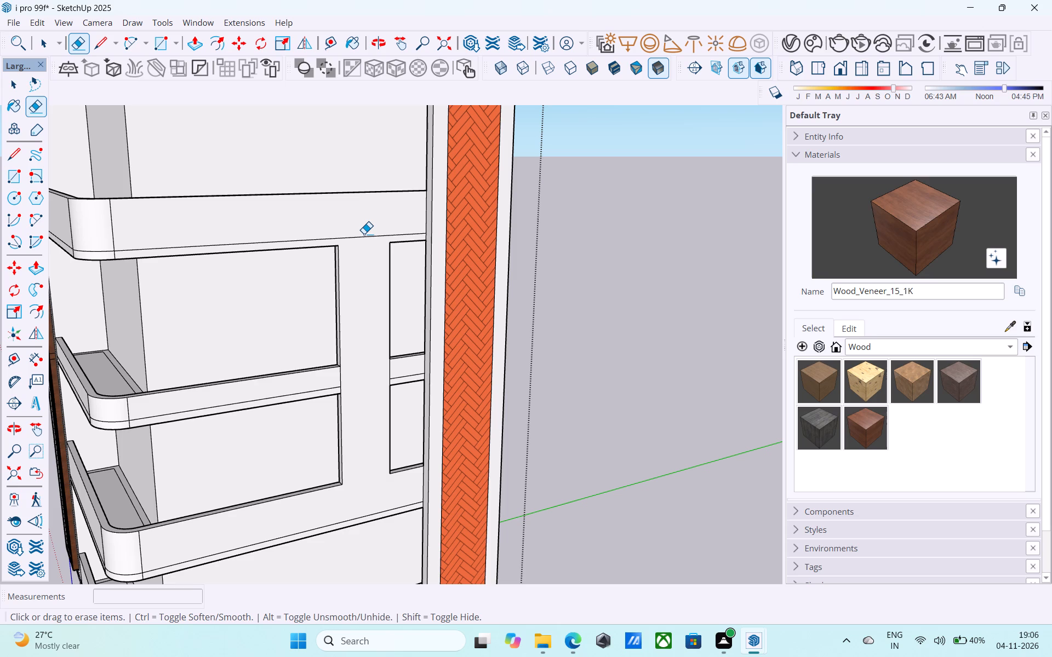
Erase the horizontal seam line along the upper shelf's border, including its rounded corner and both adjoining faces.
{"action": "scroll", "coordinate": [351, 236], "scroll_direction": "down", "scroll_amount": 2}
{"action": "middle_click_drag", "start_coordinate": [351, 236], "coordinate": [356, 229]}
{"action": "scroll", "coordinate": [356, 229], "scroll_direction": "up", "scroll_amount": 5}
{"action": "scroll", "coordinate": [356, 229], "scroll_direction": "down", "scroll_amount": 4}
{"action": "middle_click_drag", "start_coordinate": [356, 230], "coordinate": [410, 223]}
{"action": "scroll", "coordinate": [419, 226], "scroll_direction": "up", "scroll_amount": 5}
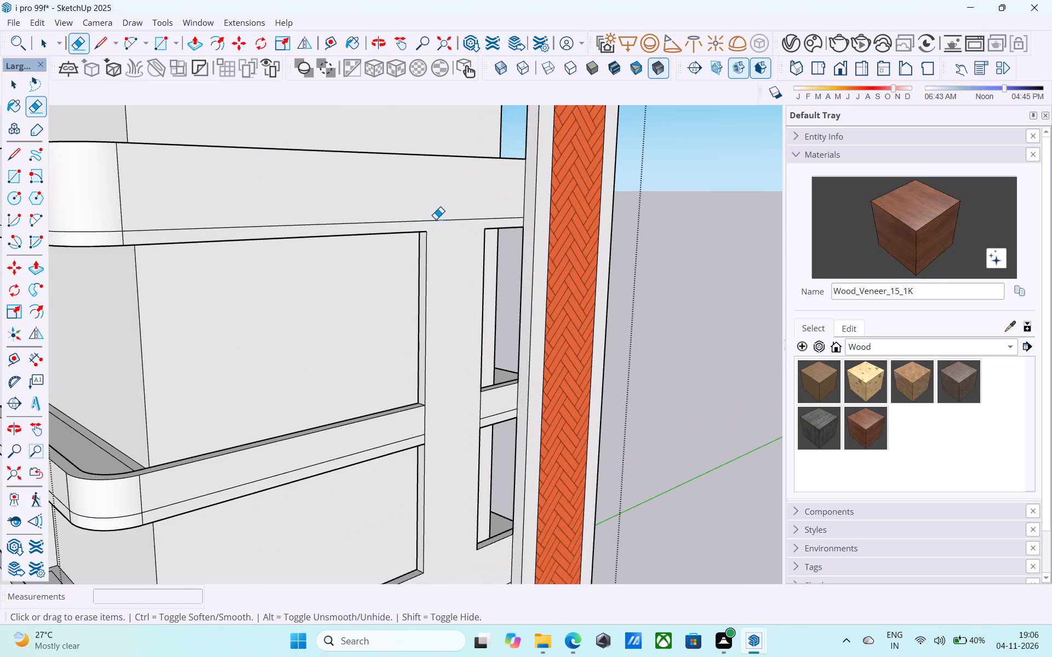
{"action": "left_click", "coordinate": [436, 219]}
{"action": "scroll", "coordinate": [439, 223], "scroll_direction": "down", "scroll_amount": 6}
{"action": "middle_click_drag", "start_coordinate": [439, 223], "coordinate": [420, 210]}
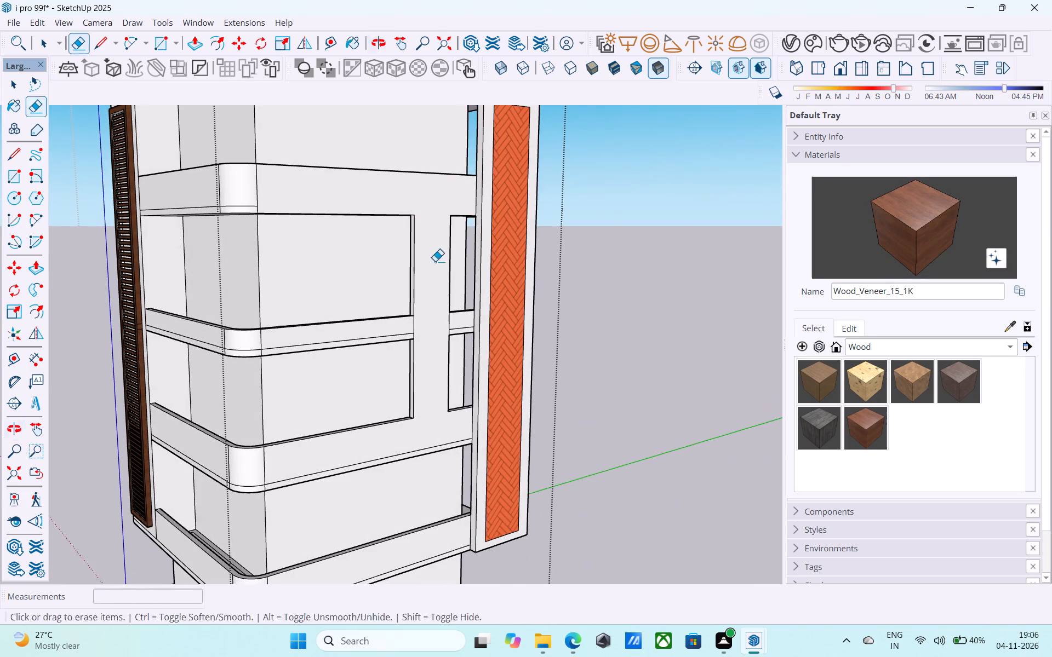
{"action": "middle_click_drag", "start_coordinate": [431, 361], "coordinate": [410, 362]}
{"action": "scroll", "coordinate": [425, 372], "scroll_direction": "down", "scroll_amount": 4}
{"action": "middle_click_drag", "start_coordinate": [424, 372], "coordinate": [427, 361]}
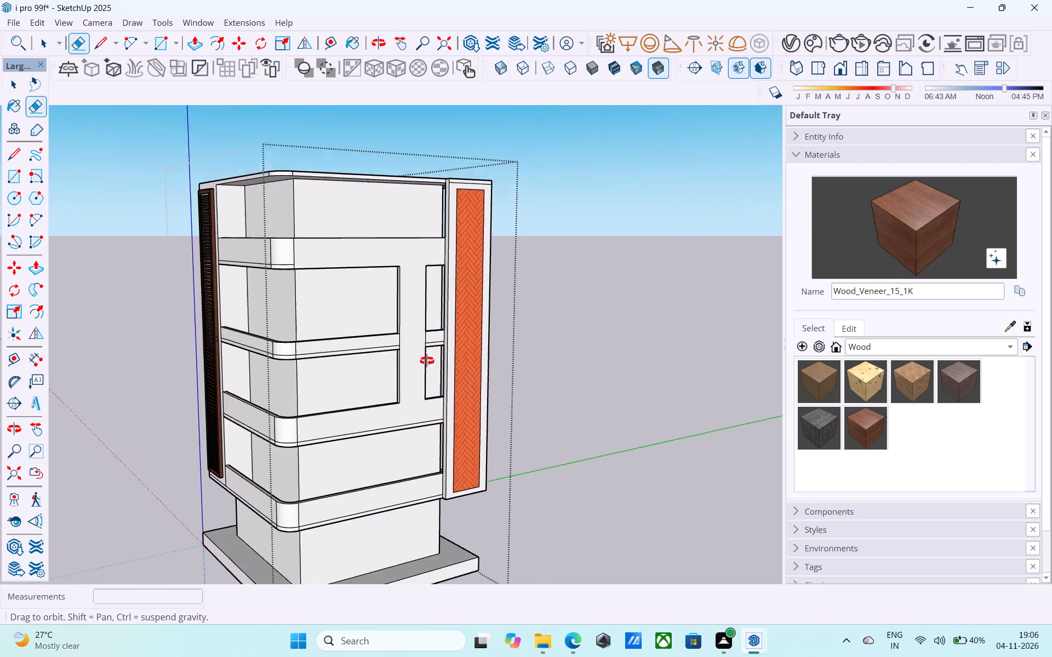
{"action": "middle_click_drag", "start_coordinate": [427, 361], "coordinate": [438, 346]}
{"action": "scroll", "coordinate": [305, 260], "scroll_direction": "up", "scroll_amount": 17}
{"action": "left_click", "coordinate": [285, 226]}
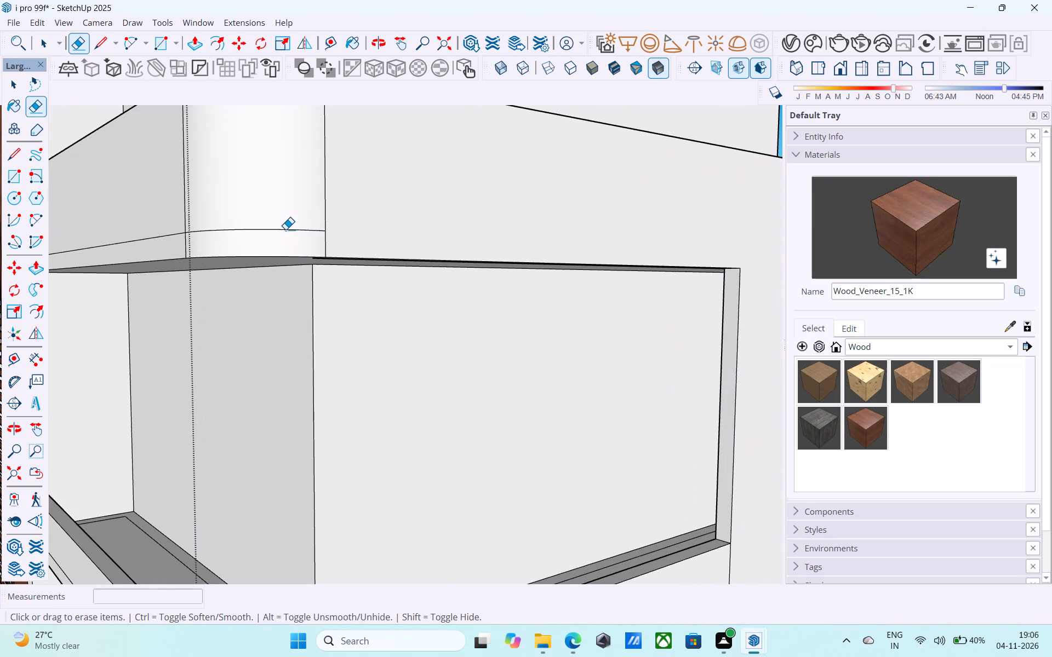
{"action": "scroll", "coordinate": [285, 229], "scroll_direction": "down", "scroll_amount": 4}
{"action": "middle_click_drag", "start_coordinate": [288, 233], "coordinate": [361, 236]}
{"action": "left_click", "coordinate": [190, 234]}
{"action": "scroll", "coordinate": [451, 209], "scroll_direction": "down", "scroll_amount": 6}
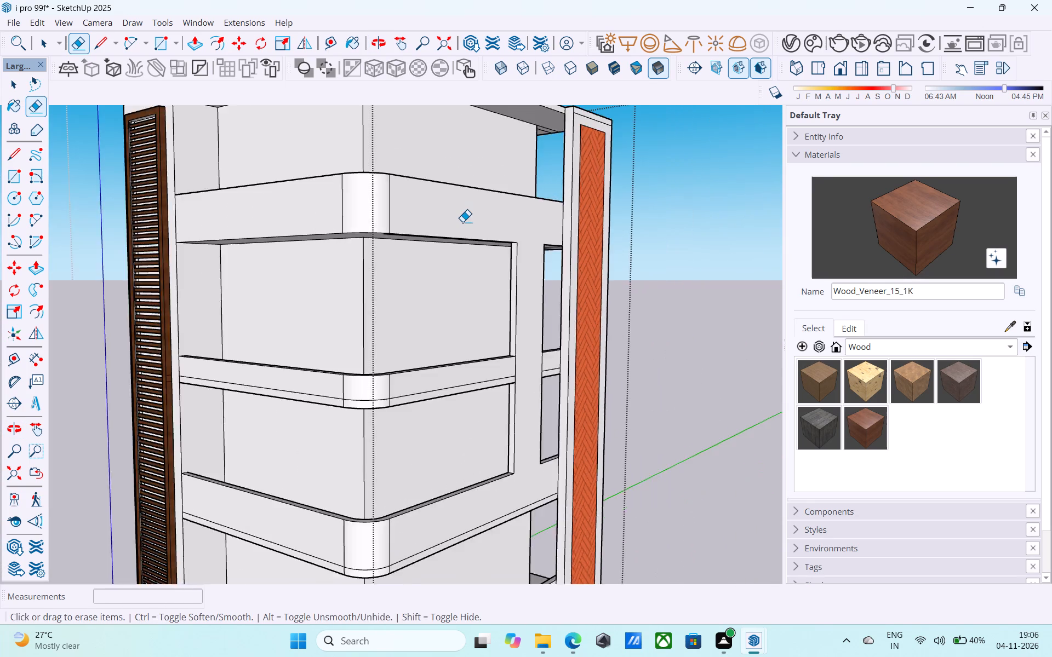
Erase the horizontal seam line around the middle shelf's border, including the short segment between the vertical panel and the herringbone column.
{"action": "scroll", "coordinate": [462, 222], "scroll_direction": "down", "scroll_amount": 6}
{"action": "middle_click_drag", "start_coordinate": [456, 223], "coordinate": [339, 247]}
{"action": "scroll", "coordinate": [373, 365], "scroll_direction": "up", "scroll_amount": 14}
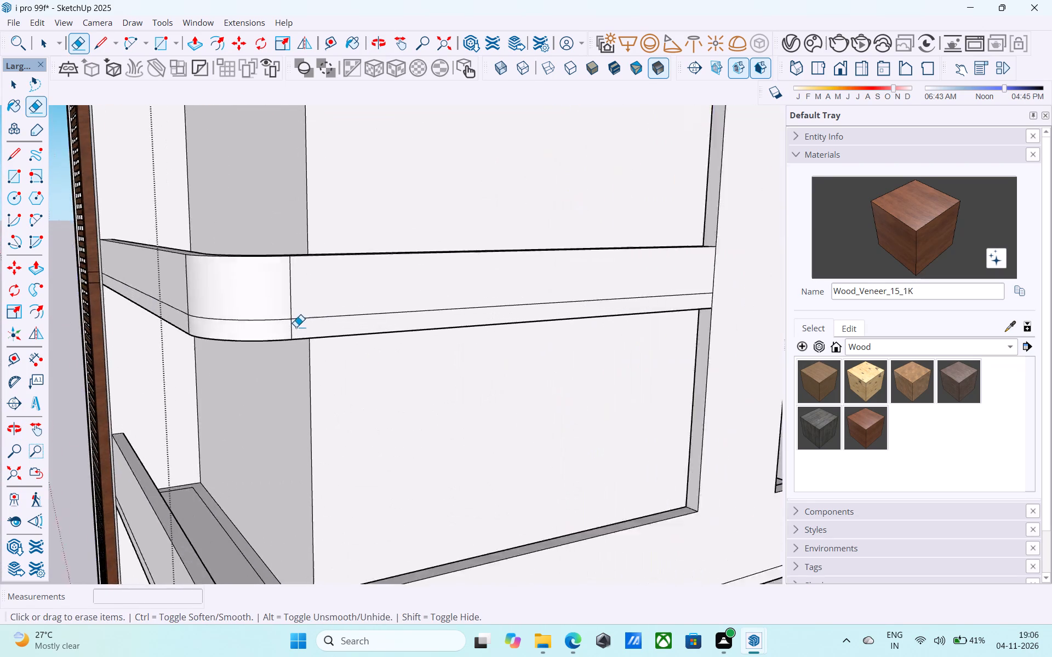
{"action": "scroll", "coordinate": [296, 327], "scroll_direction": "up", "scroll_amount": 2}
{"action": "left_click_drag", "start_coordinate": [295, 326], "coordinate": [308, 305]}
{"action": "left_click_drag", "start_coordinate": [259, 326], "coordinate": [264, 306]}
{"action": "scroll", "coordinate": [272, 303], "scroll_direction": "down", "scroll_amount": 7}
{"action": "scroll", "coordinate": [279, 316], "scroll_direction": "up", "scroll_amount": 1}
{"action": "scroll", "coordinate": [174, 304], "scroll_direction": "up", "scroll_amount": 5}
{"action": "left_click_drag", "start_coordinate": [196, 295], "coordinate": [193, 296]}
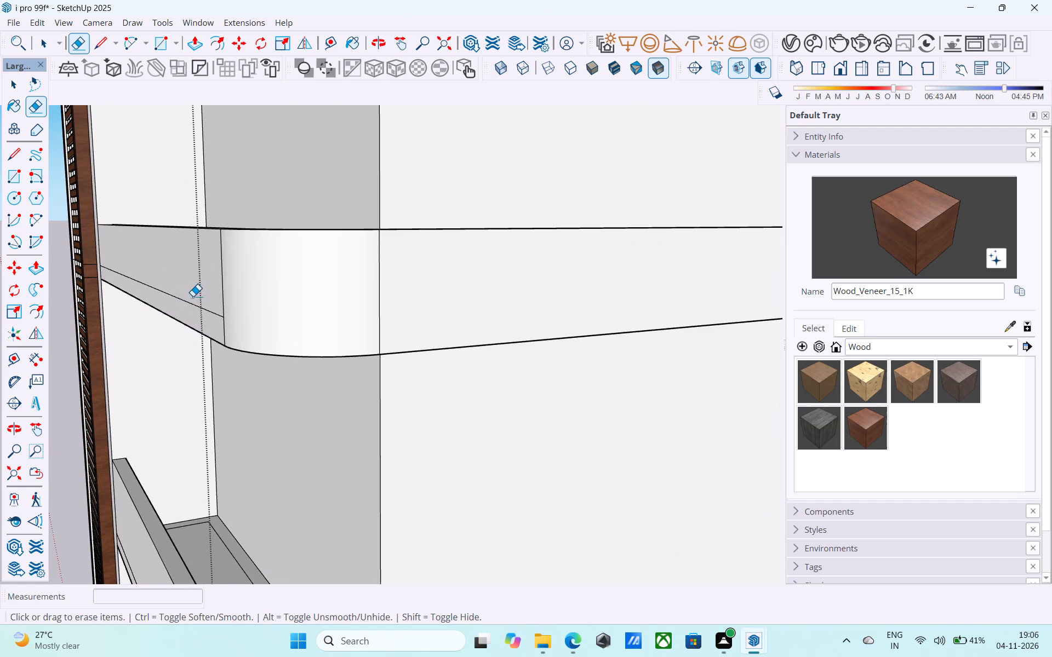
{"action": "left_click_drag", "start_coordinate": [193, 296], "coordinate": [190, 299]}
{"action": "left_click_drag", "start_coordinate": [189, 299], "coordinate": [184, 304]}
{"action": "scroll", "coordinate": [242, 288], "scroll_direction": "down", "scroll_amount": 8}
{"action": "scroll", "coordinate": [289, 276], "scroll_direction": "up", "scroll_amount": 1}
{"action": "scroll", "coordinate": [290, 276], "scroll_direction": "down", "scroll_amount": 3}
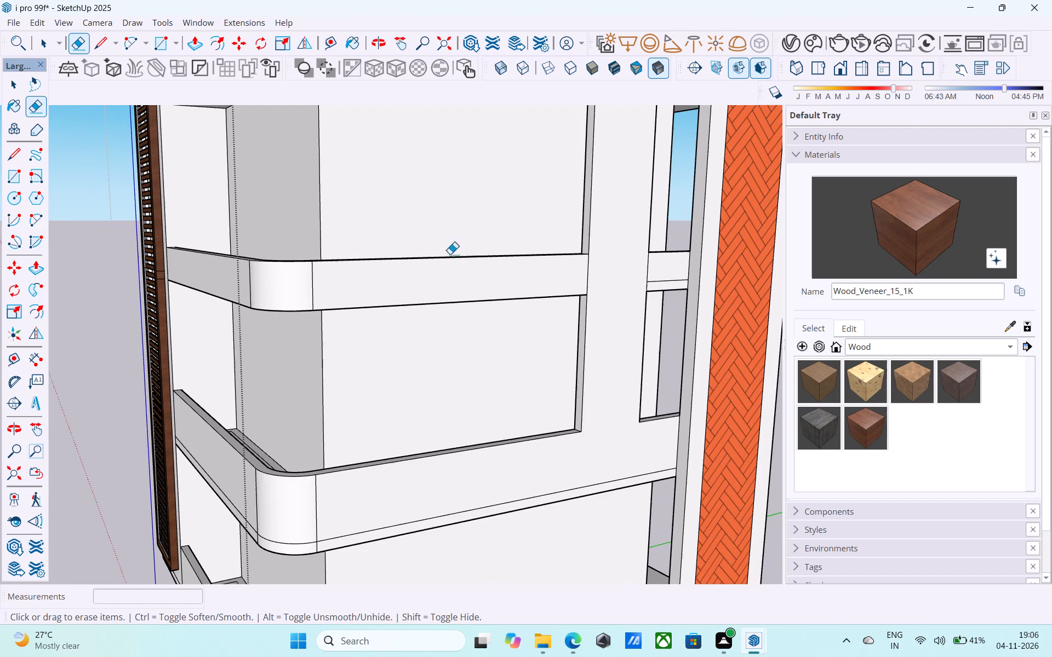
{"action": "middle_click_drag", "start_coordinate": [616, 239], "coordinate": [447, 245]}
{"action": "scroll", "coordinate": [354, 255], "scroll_direction": "down", "scroll_amount": 4}
{"action": "scroll", "coordinate": [586, 313], "scroll_direction": "up", "scroll_amount": 15}
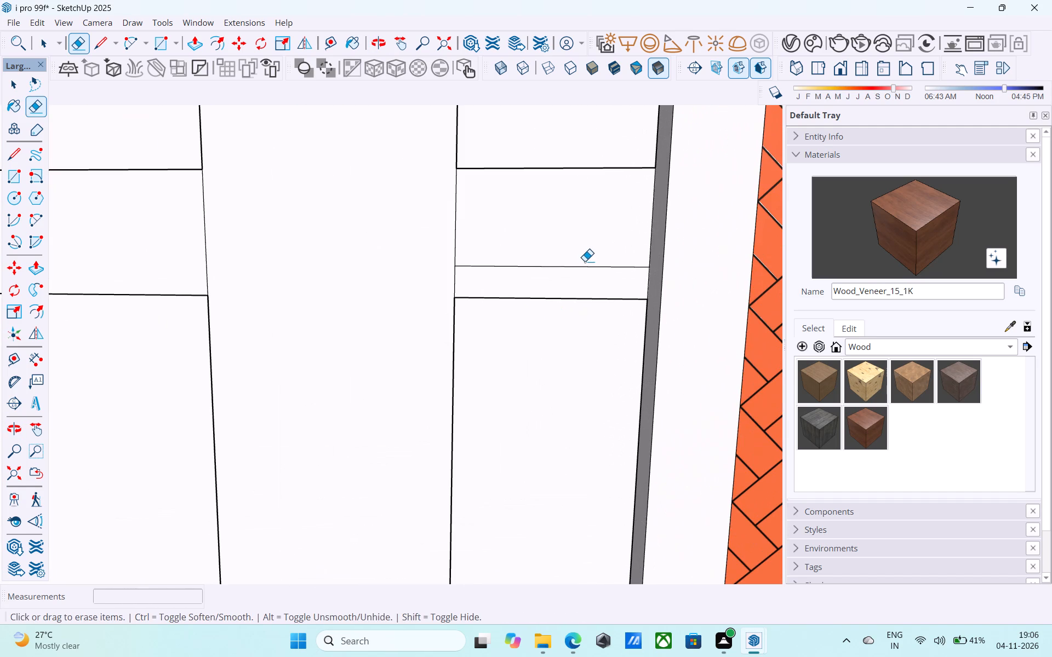
{"action": "left_click", "coordinate": [584, 261]}
{"action": "scroll", "coordinate": [584, 268], "scroll_direction": "down", "scroll_amount": 4}
{"action": "middle_click_drag", "start_coordinate": [583, 269], "coordinate": [608, 275]}
{"action": "scroll", "coordinate": [609, 275], "scroll_direction": "down", "scroll_amount": 5}
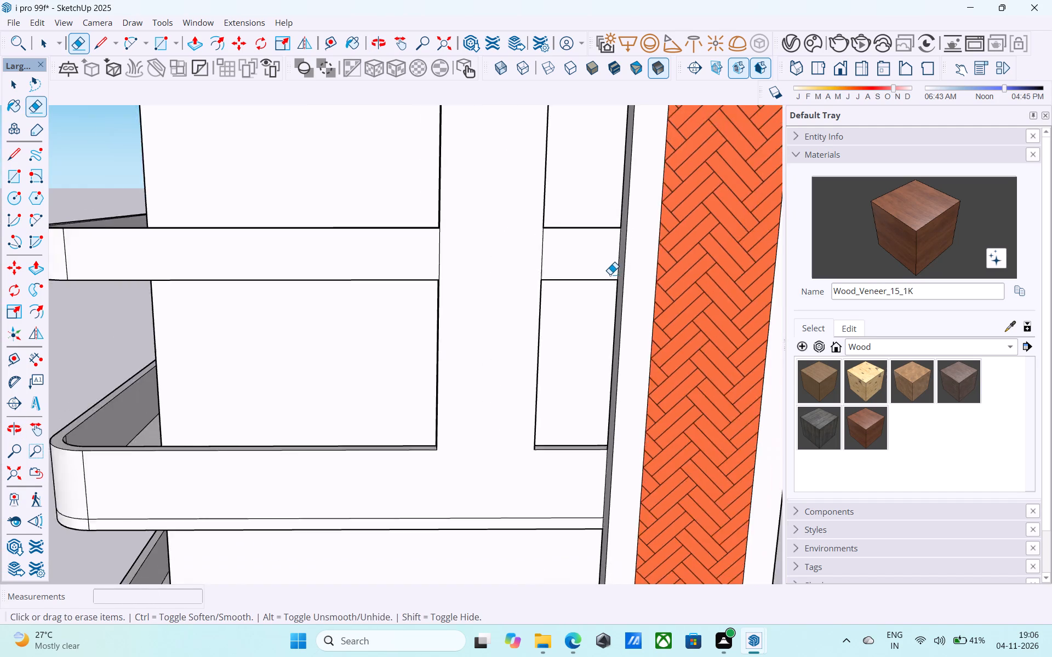
{"action": "scroll", "coordinate": [610, 274], "scroll_direction": "down", "scroll_amount": 16}
Erase the horizontal seam line around the border of the shelf at the vertical panel's base, including its rounded corner.
{"action": "middle_click_drag", "start_coordinate": [408, 367], "coordinate": [595, 338]}
{"action": "scroll", "coordinate": [157, 364], "scroll_direction": "down", "scroll_amount": 4}
{"action": "scroll", "coordinate": [157, 367], "scroll_direction": "up", "scroll_amount": 1}
{"action": "scroll", "coordinate": [157, 367], "scroll_direction": "down", "scroll_amount": 2}
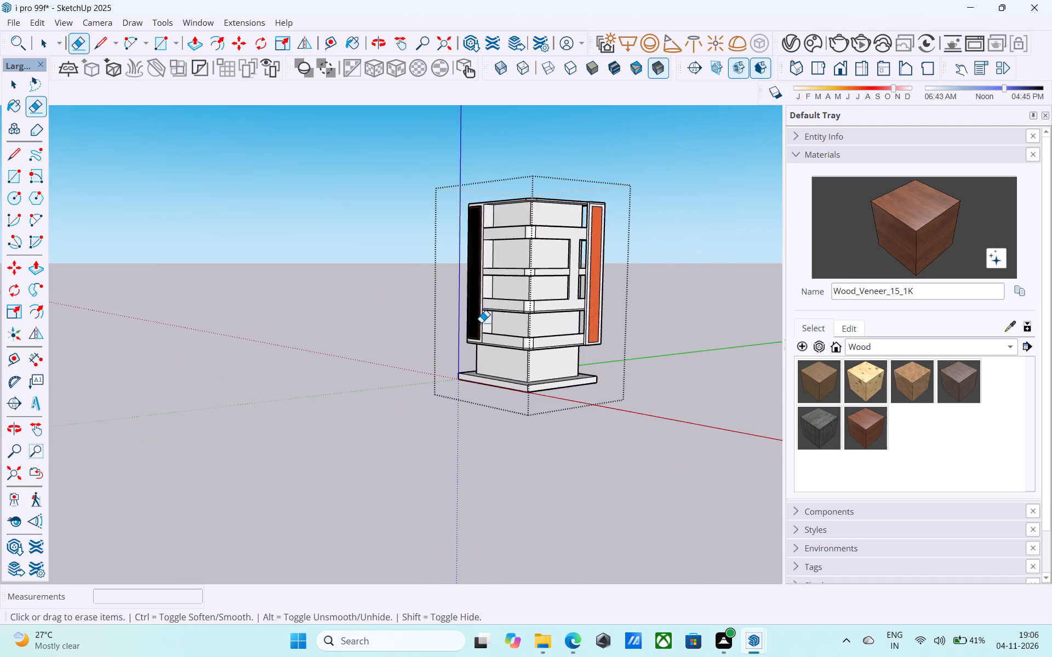
{"action": "scroll", "coordinate": [481, 321], "scroll_direction": "up", "scroll_amount": 20}
{"action": "scroll", "coordinate": [481, 321], "scroll_direction": "up", "scroll_amount": 4}
{"action": "left_click_drag", "start_coordinate": [575, 328], "coordinate": [572, 318]}
{"action": "left_click_drag", "start_coordinate": [494, 341], "coordinate": [489, 324]}
{"action": "left_click_drag", "start_coordinate": [364, 332], "coordinate": [368, 299]}
Erase the horizontal seam line around the lowest shelf's border, across both faces and the rounded corner.
{"action": "scroll", "coordinate": [307, 284], "scroll_direction": "down", "scroll_amount": 13}
{"action": "scroll", "coordinate": [202, 422], "scroll_direction": "up", "scroll_amount": 11}
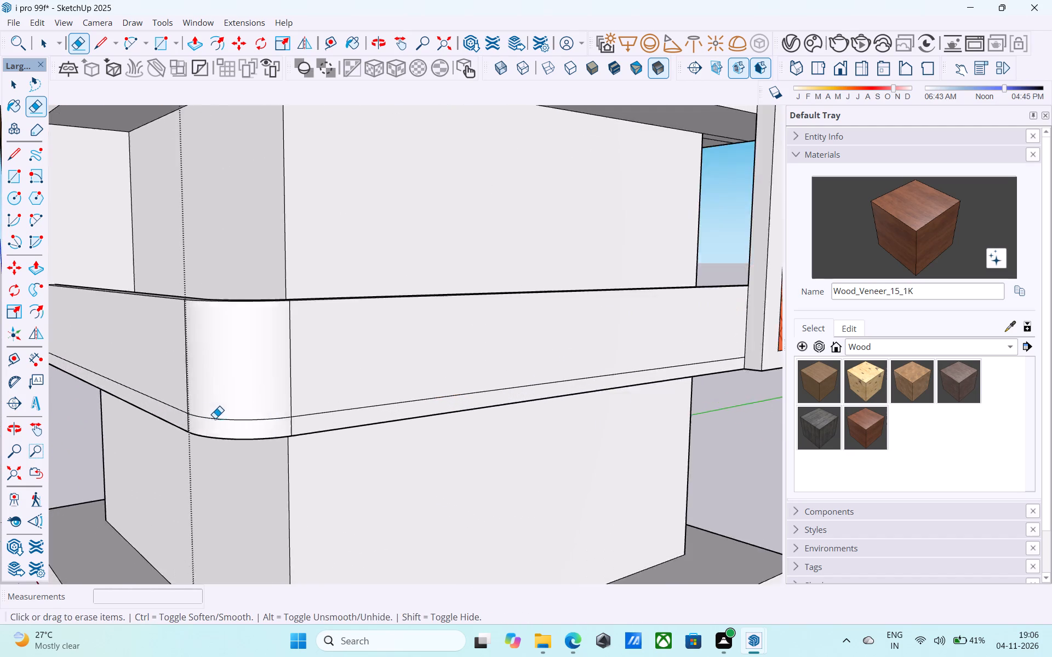
{"action": "scroll", "coordinate": [215, 418], "scroll_direction": "up", "scroll_amount": 5}
{"action": "left_click", "coordinate": [168, 405]}
{"action": "left_click_drag", "start_coordinate": [207, 414], "coordinate": [208, 429]}
{"action": "left_click_drag", "start_coordinate": [388, 395], "coordinate": [390, 401]}
{"action": "scroll", "coordinate": [362, 400], "scroll_direction": "down", "scroll_amount": 5}
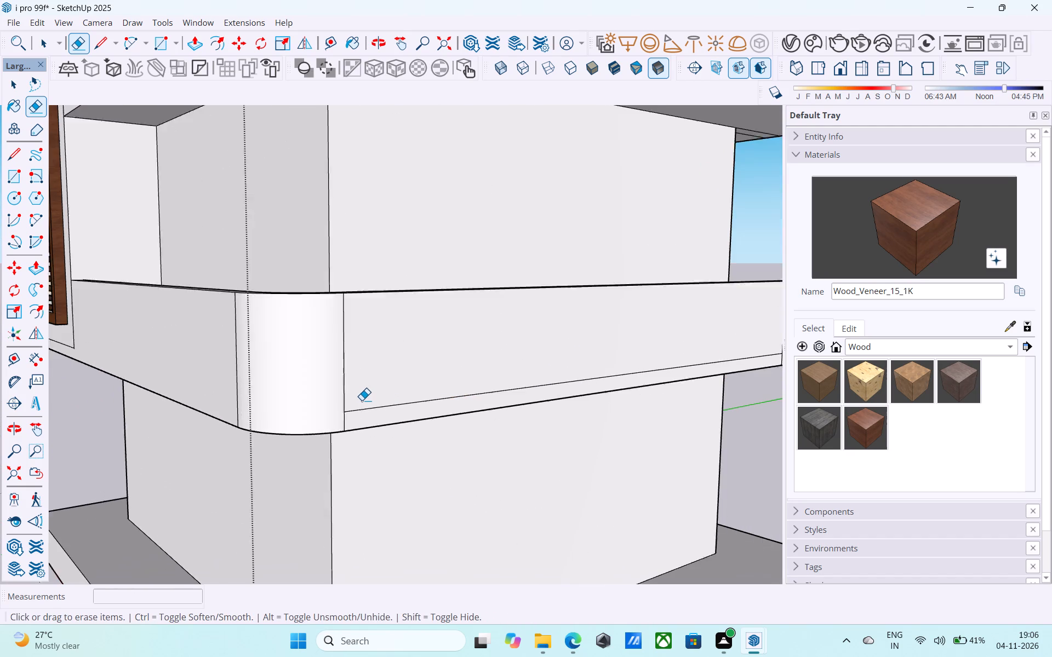
{"action": "left_click_drag", "start_coordinate": [364, 404], "coordinate": [367, 412]}
Examine the lowest border's end beside the louvred wooden screen and the cleaned borders around the whole tower.
{"action": "scroll", "coordinate": [365, 415], "scroll_direction": "down", "scroll_amount": 20}
{"action": "scroll", "coordinate": [365, 415], "scroll_direction": "down", "scroll_amount": 1}
{"action": "middle_click_drag", "start_coordinate": [333, 426], "coordinate": [399, 422]}
{"action": "scroll", "coordinate": [306, 416], "scroll_direction": "up", "scroll_amount": 4}
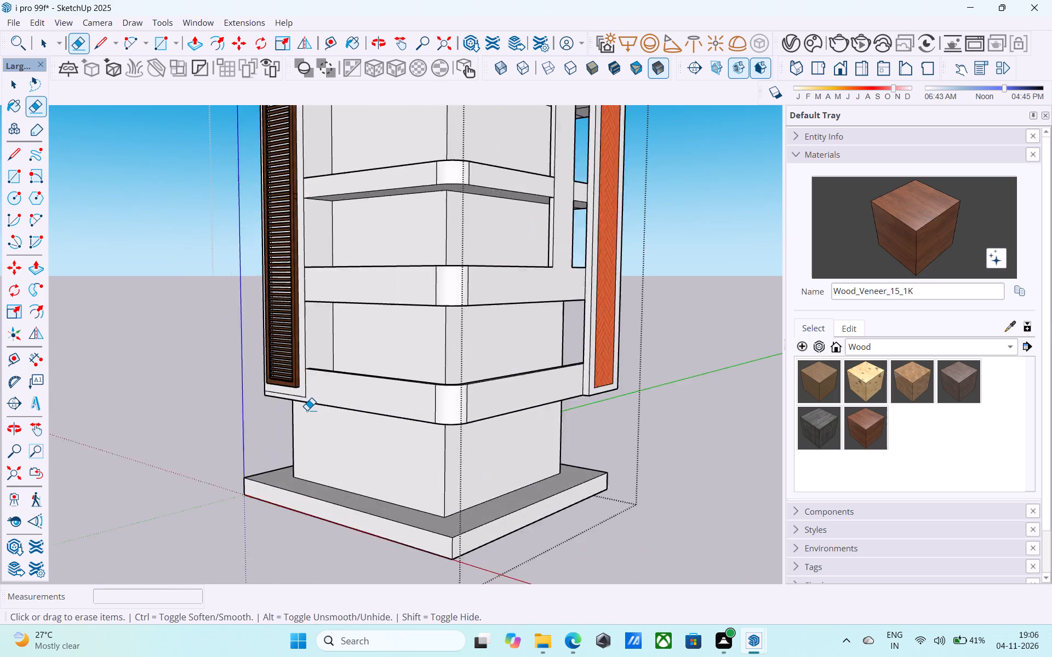
{"action": "scroll", "coordinate": [307, 410], "scroll_direction": "up", "scroll_amount": 15}
{"action": "middle_click_drag", "start_coordinate": [302, 398], "coordinate": [187, 435]}
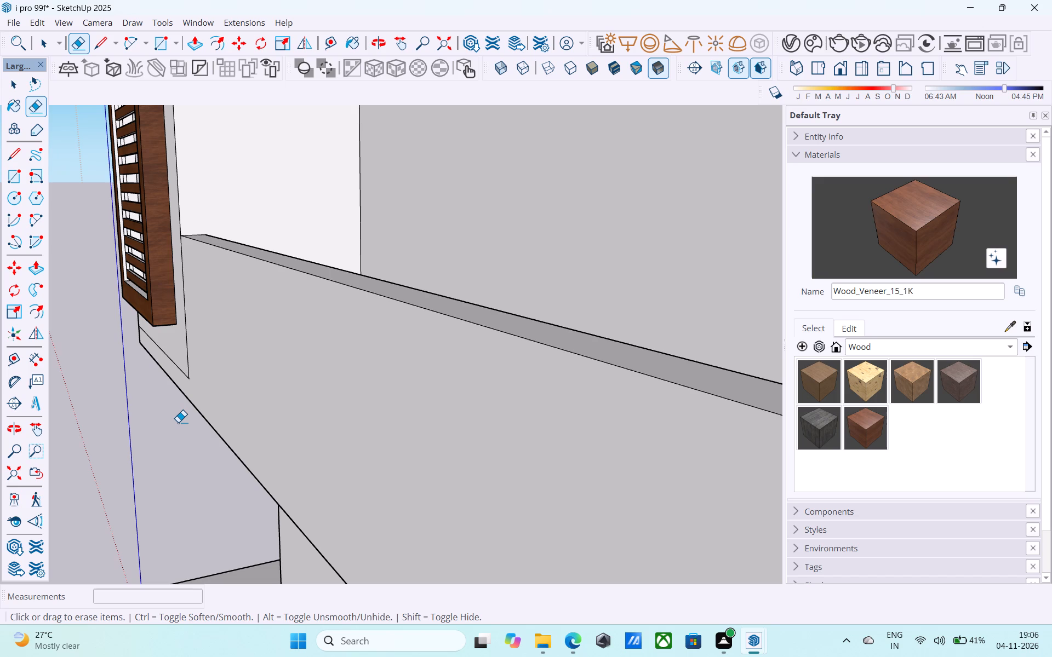
{"action": "scroll", "coordinate": [197, 496], "scroll_direction": "down", "scroll_amount": 20}
{"action": "scroll", "coordinate": [197, 496], "scroll_direction": "down", "scroll_amount": 10}
{"action": "middle_click_drag", "start_coordinate": [320, 444], "coordinate": [311, 438]}
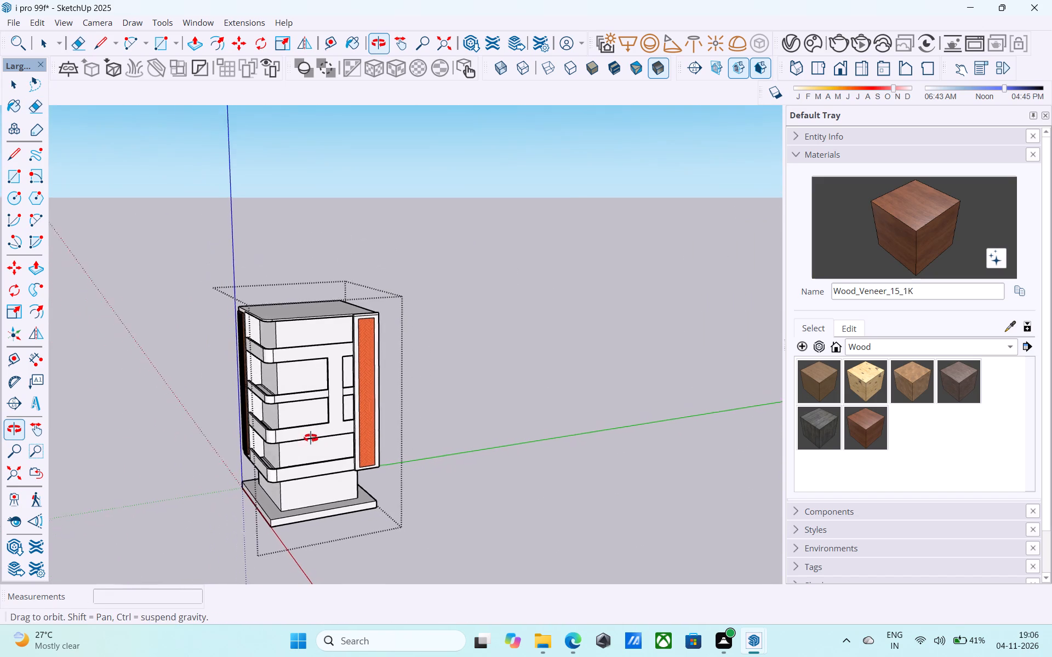
{"action": "middle_click_drag", "start_coordinate": [311, 438], "coordinate": [307, 439]}
{"action": "middle_click_drag", "start_coordinate": [306, 393], "coordinate": [409, 444]}
{"action": "scroll", "coordinate": [411, 430], "scroll_direction": "up", "scroll_amount": 12}
{"action": "middle_click_drag", "start_coordinate": [415, 416], "coordinate": [457, 391]}
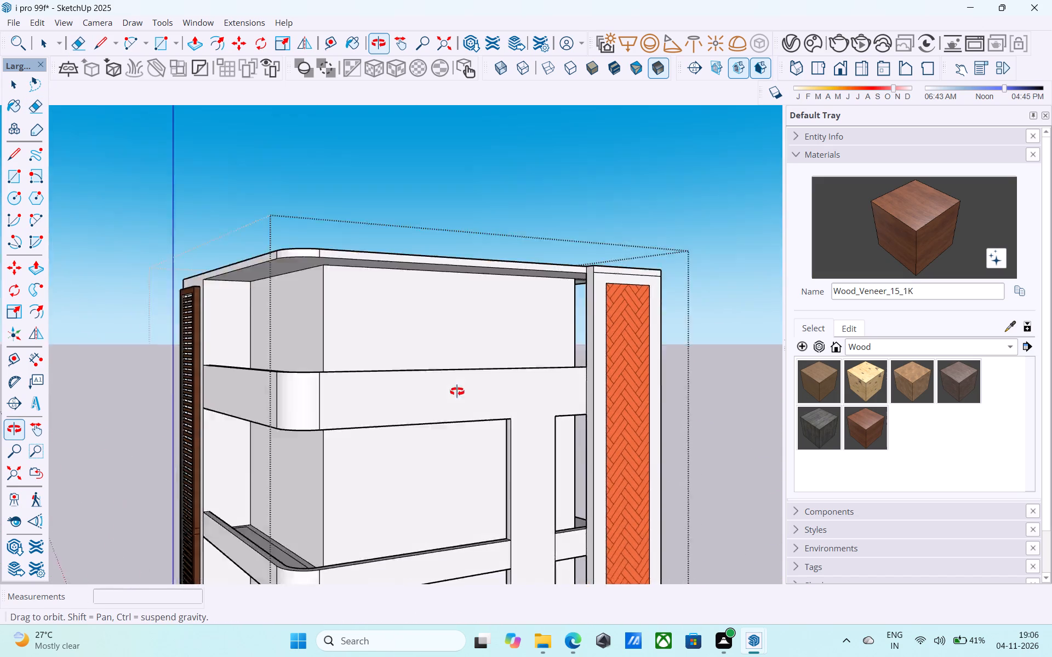
{"action": "middle_click_drag", "start_coordinate": [457, 391], "coordinate": [484, 278]}
Draw a 6" line across the upper shelf border's underside, at the end of the rounded corner nearest the vertical panel.
{"action": "key", "text": "space"}
{"action": "key", "text": "l"}
{"action": "scroll", "coordinate": [363, 295], "scroll_direction": "up", "scroll_amount": 1}
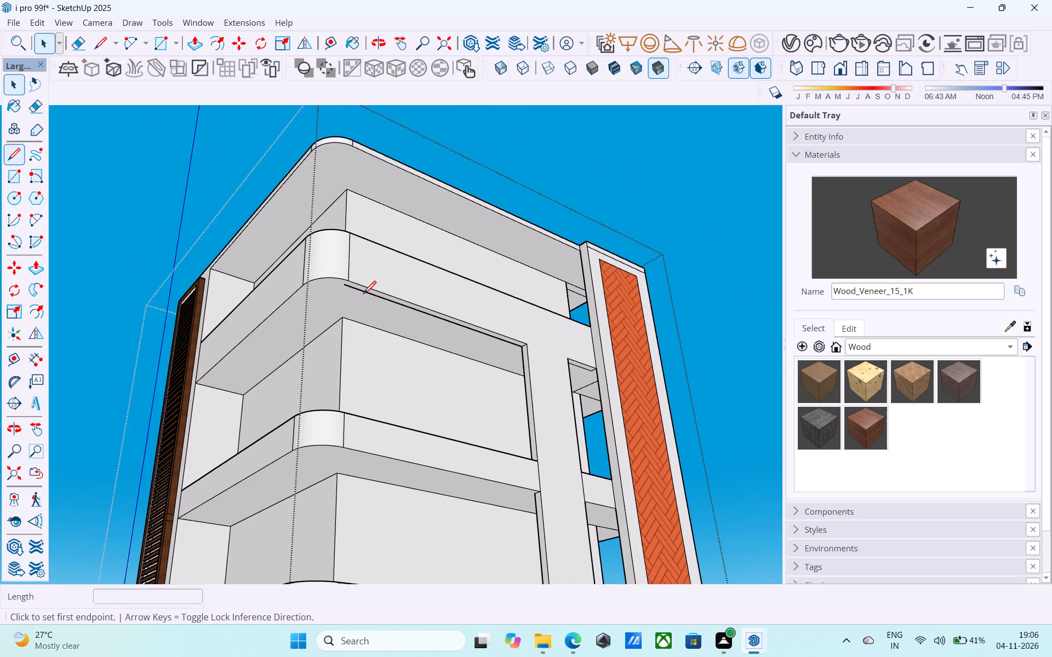
{"action": "scroll", "coordinate": [363, 295], "scroll_direction": "up", "scroll_amount": 8}
{"action": "left_click", "coordinate": [324, 271]}
{"action": "left_click", "coordinate": [330, 264]}
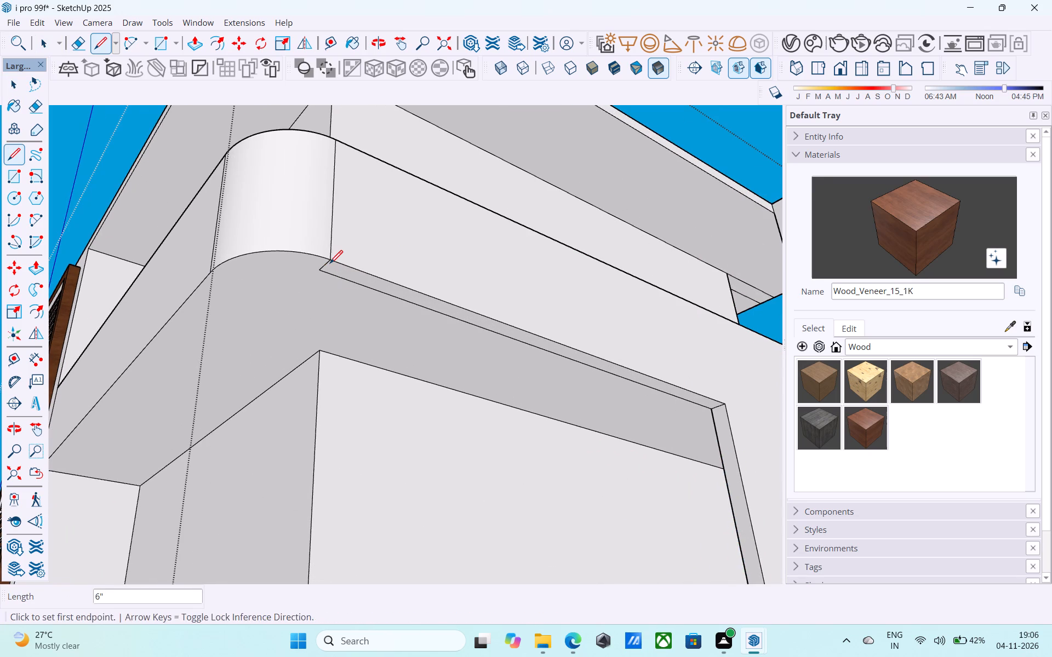
{"action": "key", "text": "space"}
{"action": "middle_click_drag", "start_coordinate": [696, 381], "coordinate": [653, 353]}
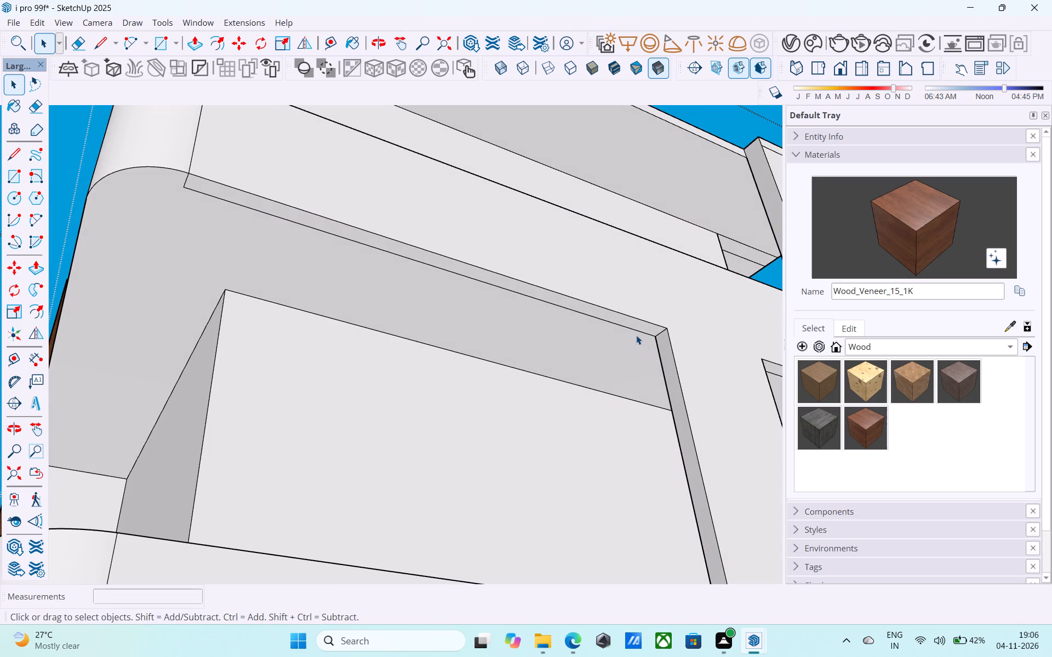
Copy the 6" corner edge where the upper shelf border's underside meets the vertical panel 2' along the underside, away from the panel.
{"action": "middle_click", "coordinate": [636, 335]}
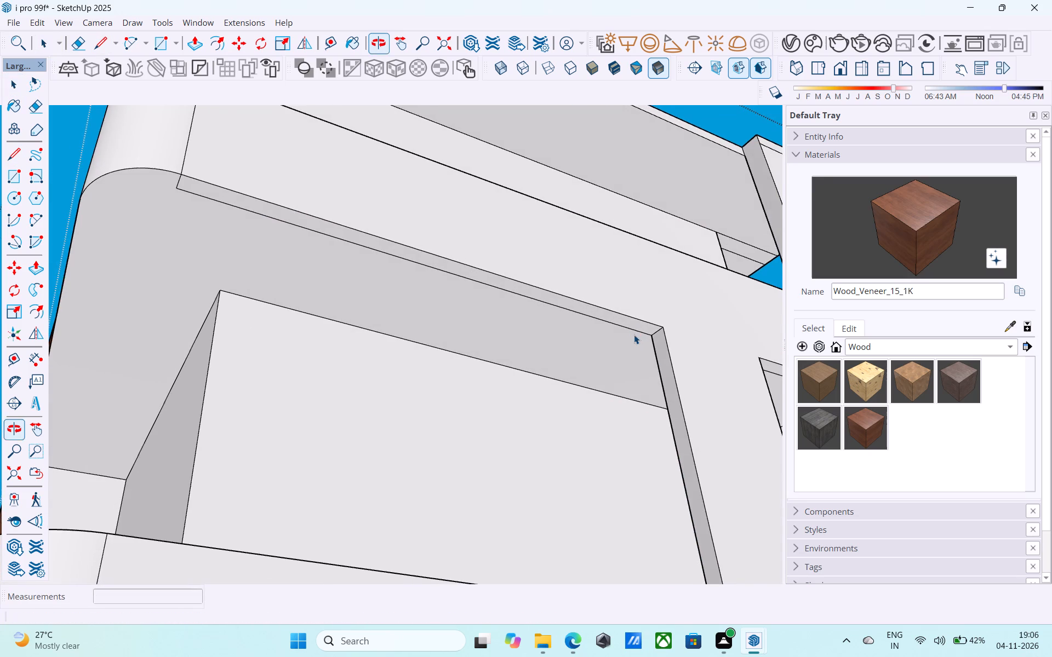
{"action": "scroll", "coordinate": [634, 332], "scroll_direction": "up", "scroll_amount": 2}
{"action": "key", "text": "l"}
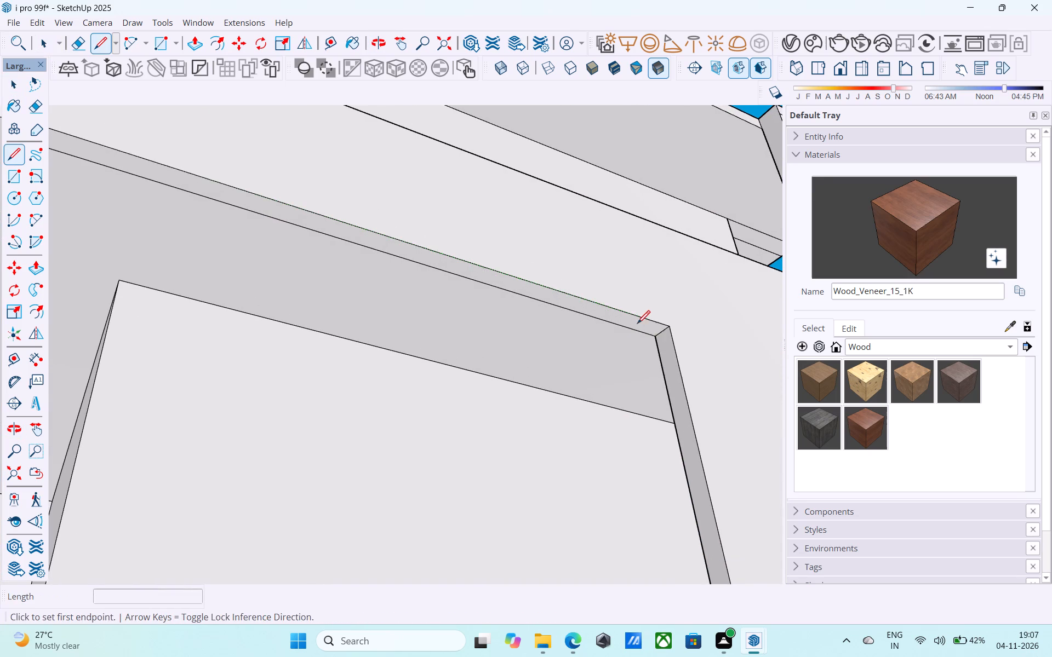
{"action": "key", "text": "space"}
{"action": "left_click", "coordinate": [655, 333]}
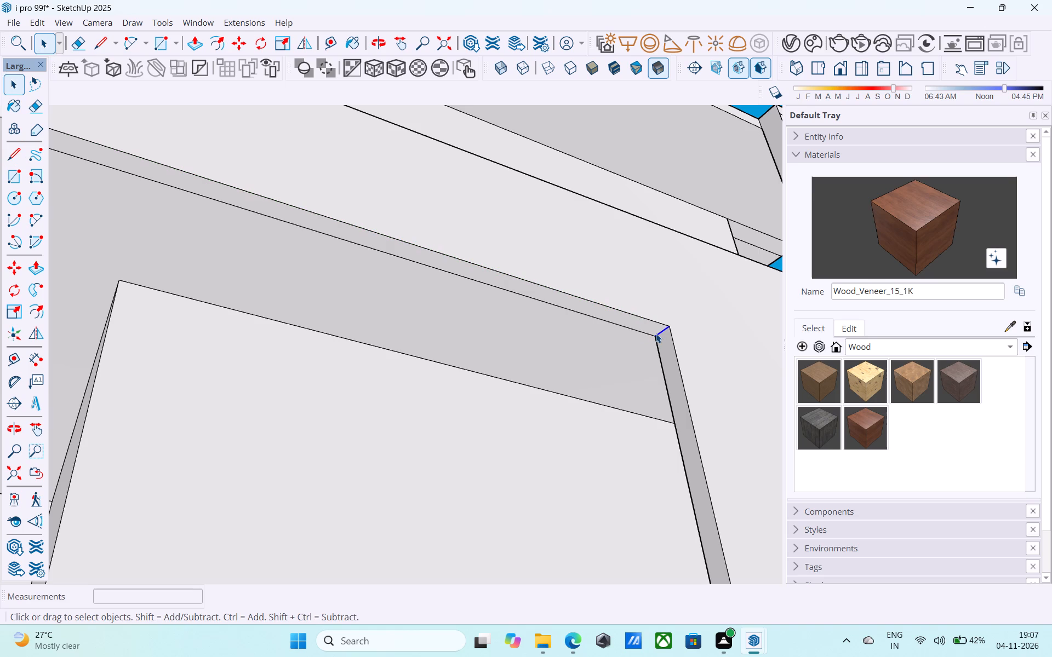
{"action": "key", "text": "m"}
{"action": "left_click", "coordinate": [671, 327]}
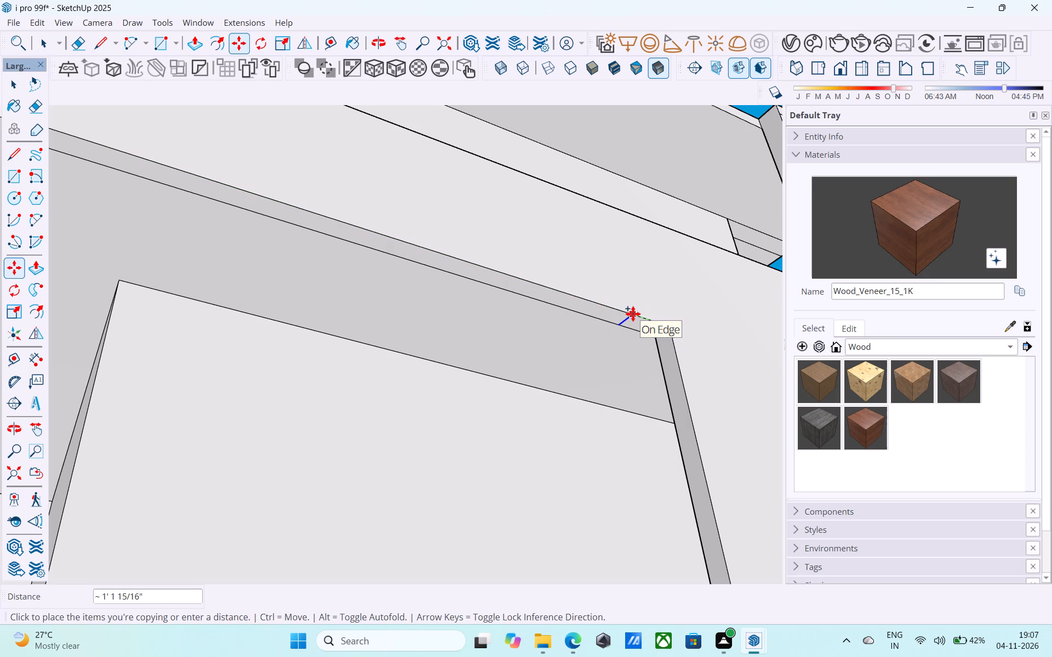
{"action": "type", "text": "2'"}
{"action": "key", "text": "Return"}
{"action": "key", "text": "space"}
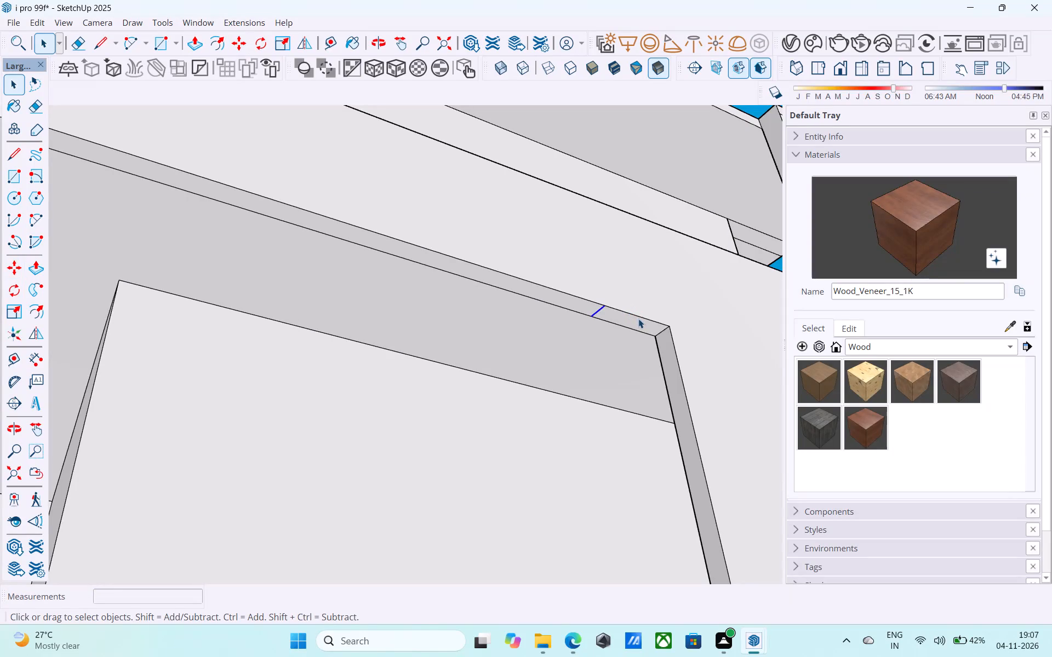
Extrude the 2' underside segment beside the vertical panel downward by 2' with Push/Pull.
{"action": "left_click", "coordinate": [639, 320]}
{"action": "key", "text": "p"}
{"action": "left_click", "coordinate": [639, 321]}
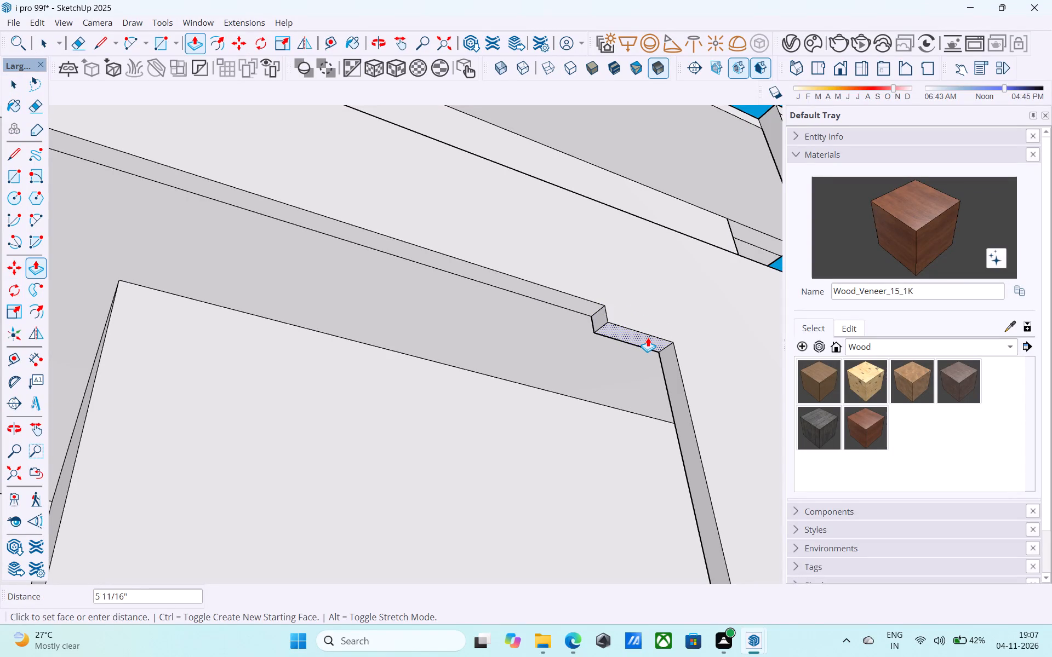
{"action": "type", "text": "2'"}
{"action": "key", "text": "Return"}
{"action": "key", "text": "space"}
Draw a two-point arc bulging toward the panel between the extruded block's upper outer corner and its lower corner on the vertical panel.
{"action": "scroll", "coordinate": [574, 354], "scroll_direction": "down", "scroll_amount": 13}
{"action": "middle_click_drag", "start_coordinate": [571, 353], "coordinate": [494, 381]}
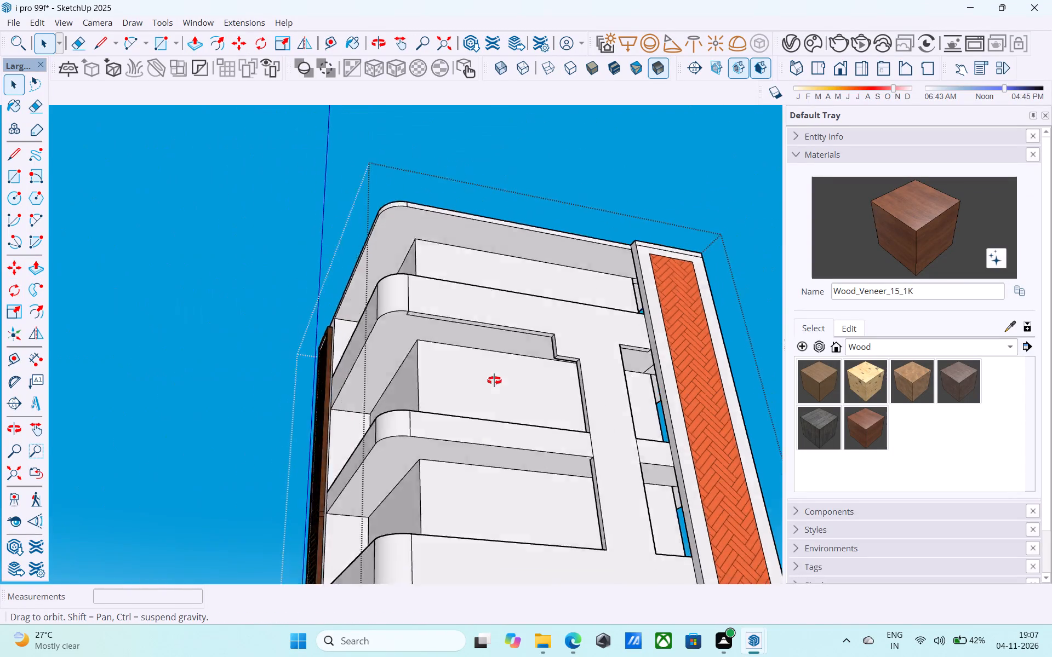
{"action": "middle_click_drag", "start_coordinate": [494, 381], "coordinate": [412, 489]}
{"action": "scroll", "coordinate": [460, 451], "scroll_direction": "up", "scroll_amount": 5}
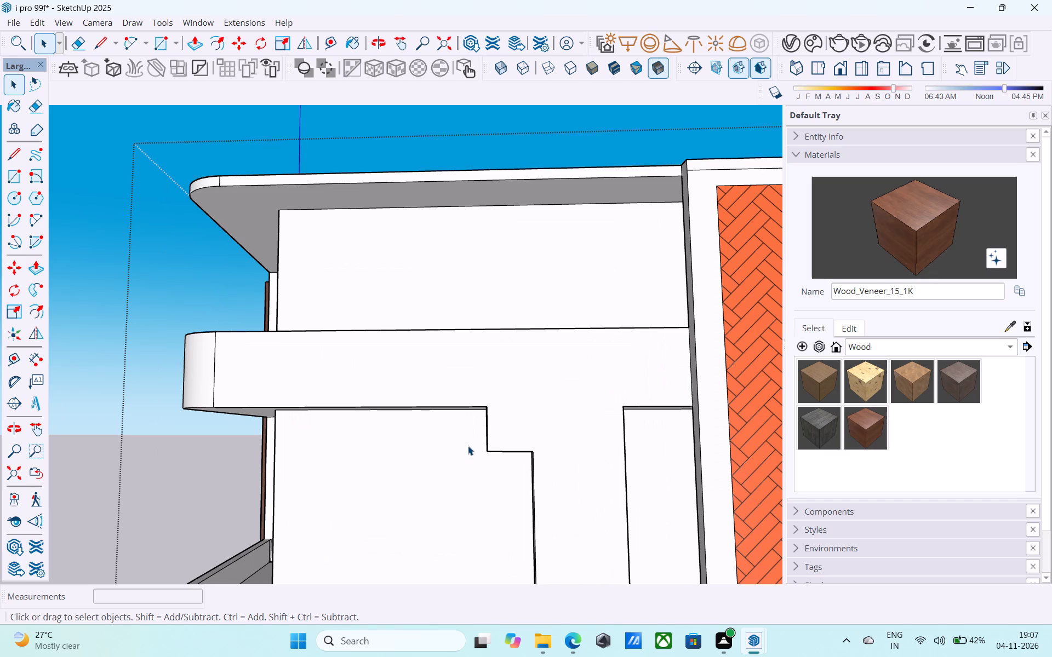
{"action": "middle_click_drag", "start_coordinate": [468, 446], "coordinate": [453, 455]}
{"action": "key", "text": "a"}
{"action": "scroll", "coordinate": [471, 440], "scroll_direction": "up", "scroll_amount": 5}
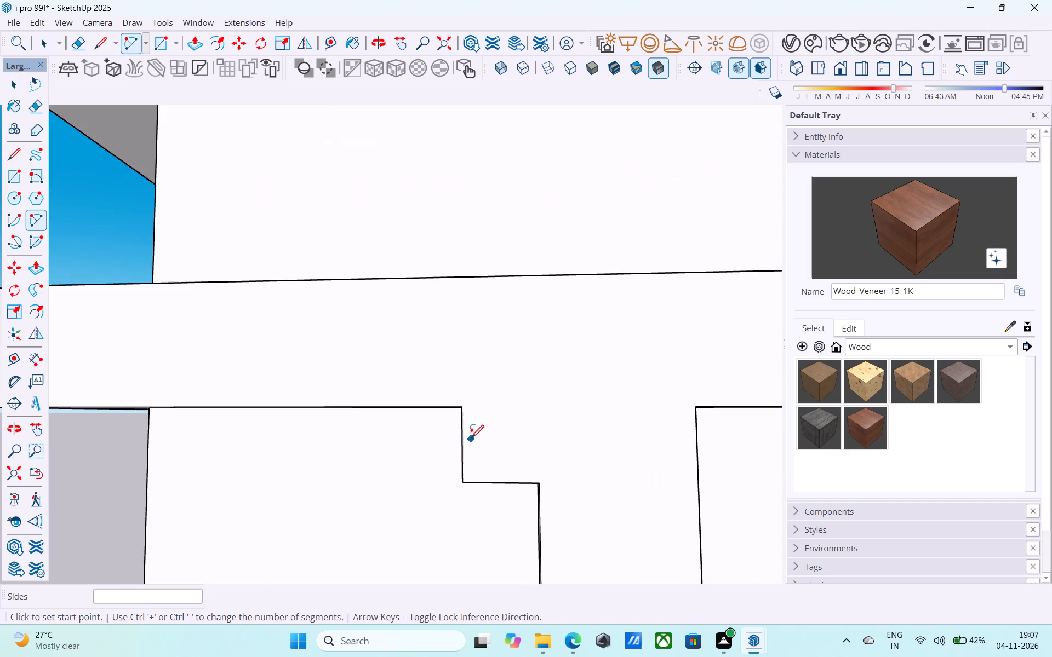
{"action": "left_click", "coordinate": [464, 411]}
{"action": "left_click", "coordinate": [539, 484]}
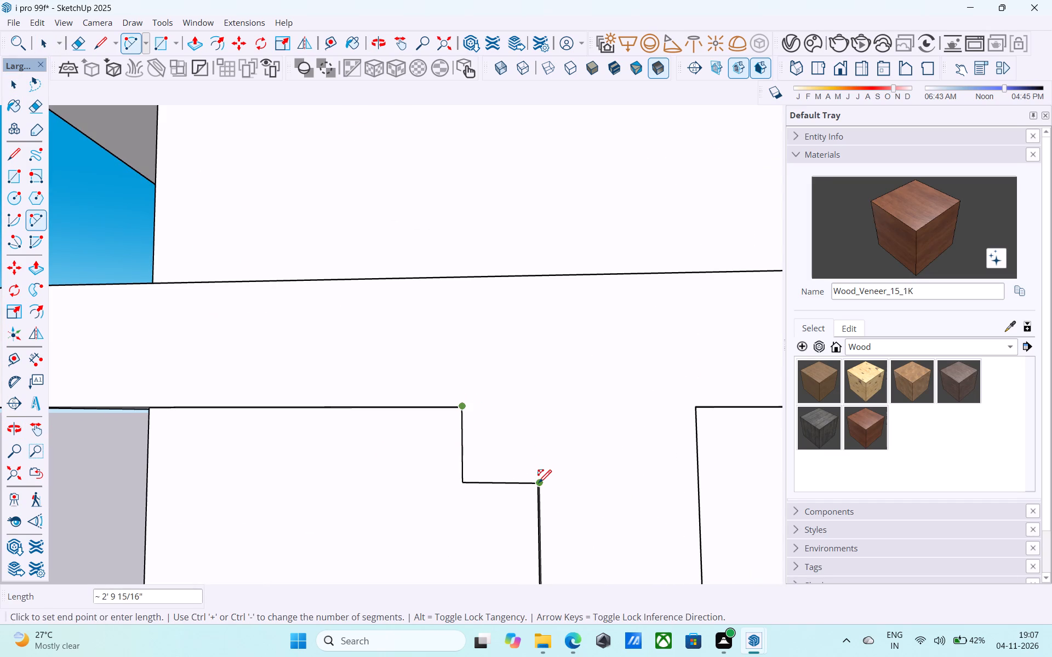
{"action": "scroll", "coordinate": [526, 471], "scroll_direction": "up", "scroll_amount": 4}
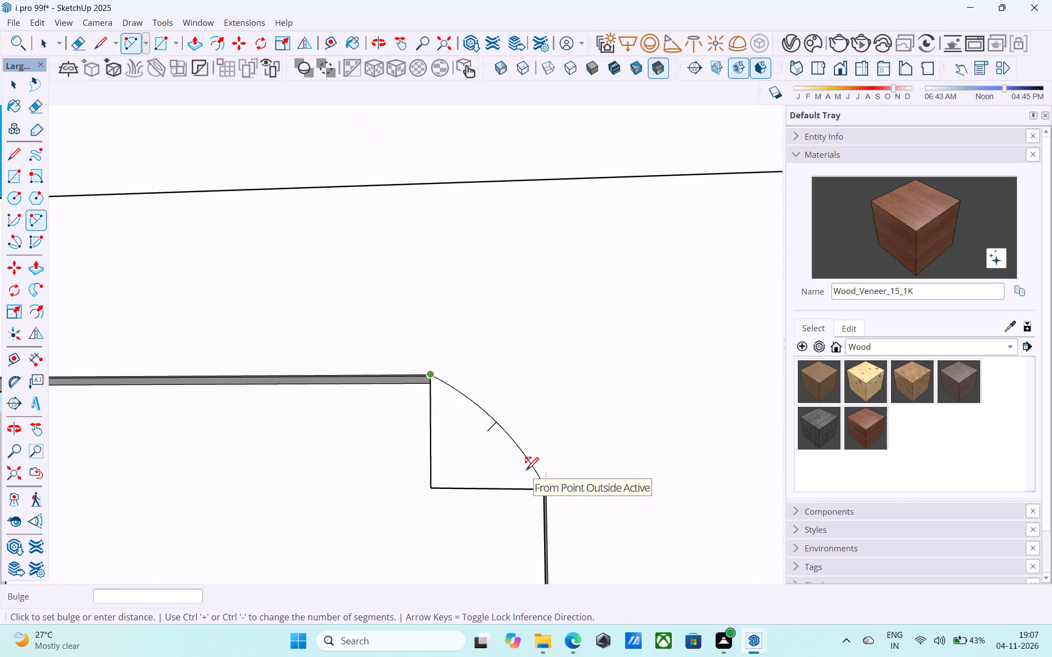
{"action": "left_click", "coordinate": [524, 423]}
Push the face between the arc and the block's square corner back 6", rounding the junction of upper border and vertical panel.
{"action": "middle_click_drag", "start_coordinate": [526, 421], "coordinate": [667, 361]}
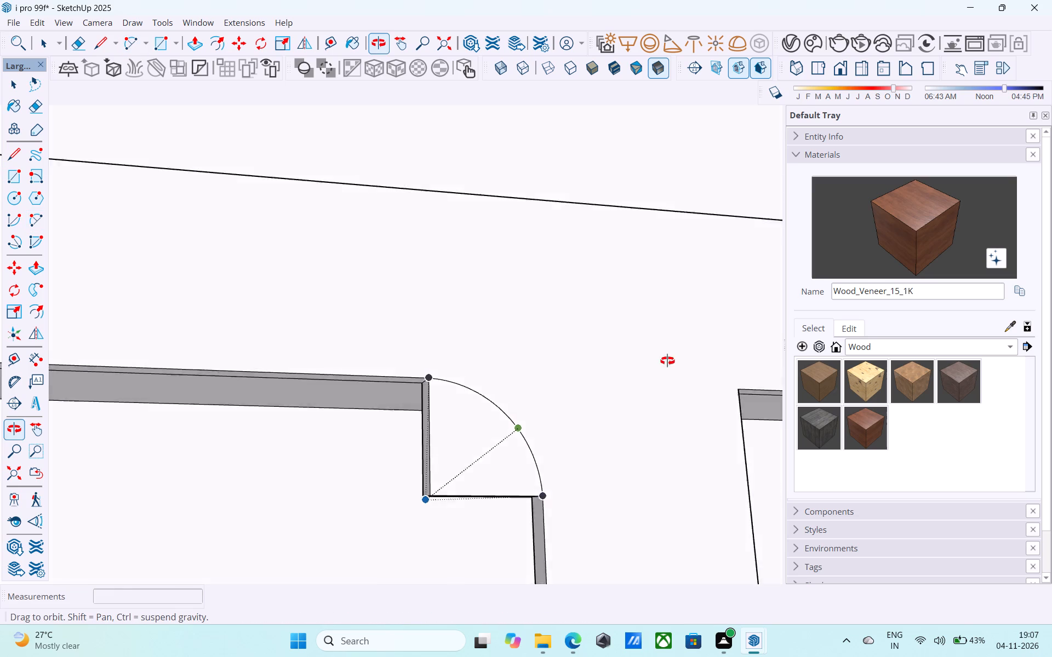
{"action": "middle_click_drag", "start_coordinate": [667, 361], "coordinate": [651, 354]}
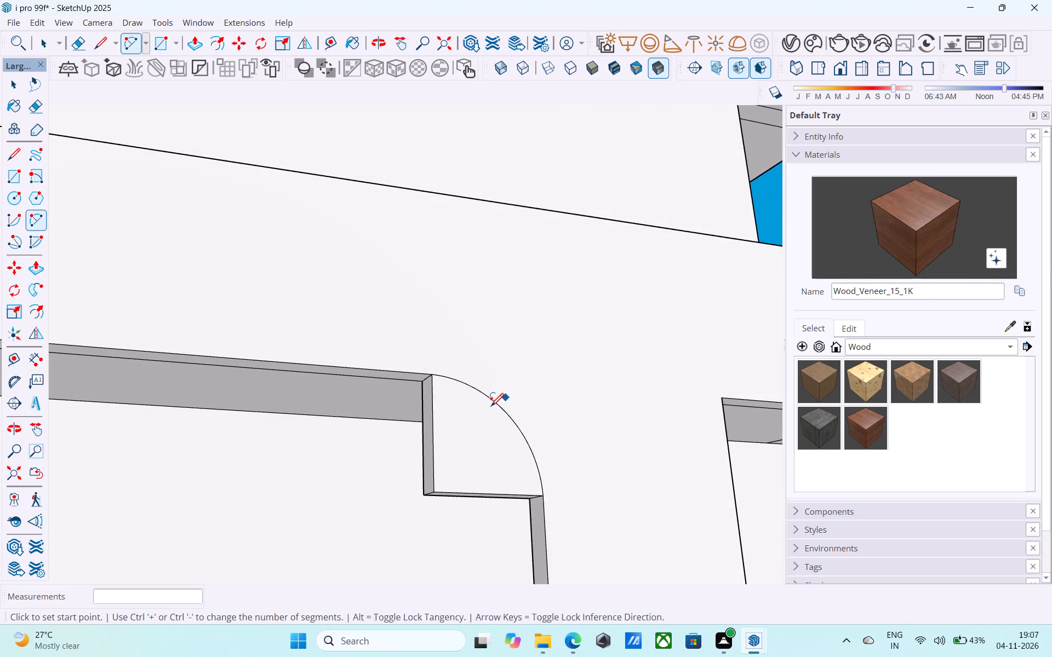
{"action": "key", "text": "space"}
{"action": "left_click", "coordinate": [483, 424]}
{"action": "key", "text": "p"}
{"action": "left_click", "coordinate": [483, 424]}
{"action": "left_click", "coordinate": [451, 442]}
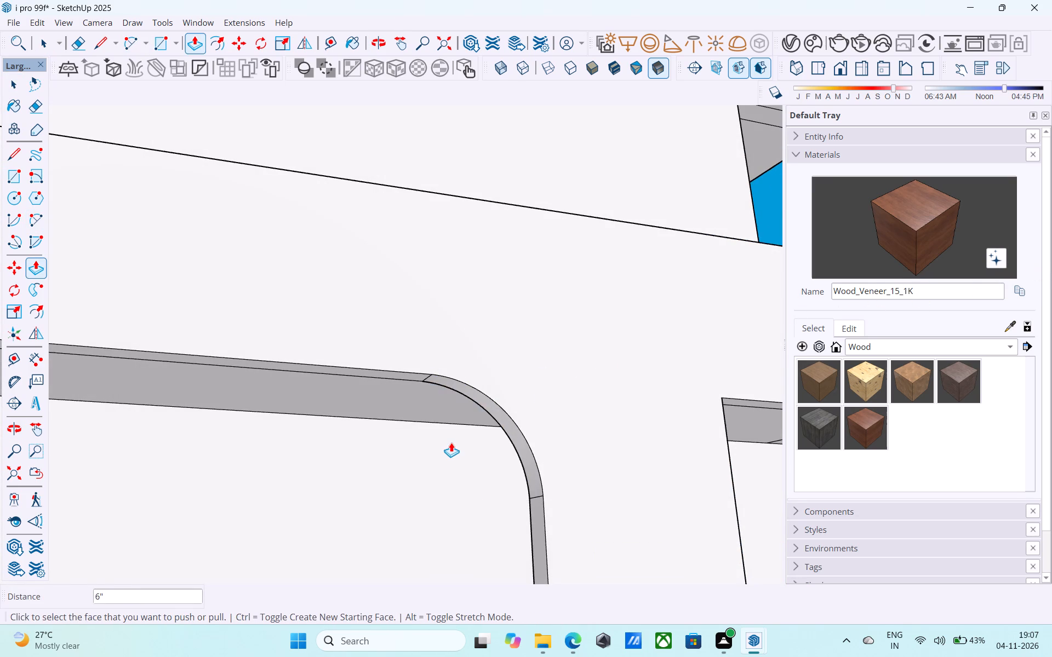
Examine the rounded upper junction and the remaining square corners around the vertical panel and shelf borders.
{"action": "key", "text": "v"}
{"action": "scroll", "coordinate": [451, 442], "scroll_direction": "down", "scroll_amount": 5}
{"action": "middle_click_drag", "start_coordinate": [448, 444], "coordinate": [396, 466]}
{"action": "scroll", "coordinate": [444, 419], "scroll_direction": "down", "scroll_amount": 4}
{"action": "scroll", "coordinate": [444, 419], "scroll_direction": "up", "scroll_amount": 1}
{"action": "scroll", "coordinate": [444, 419], "scroll_direction": "down", "scroll_amount": 15}
{"action": "middle_click_drag", "start_coordinate": [487, 402], "coordinate": [476, 408]}
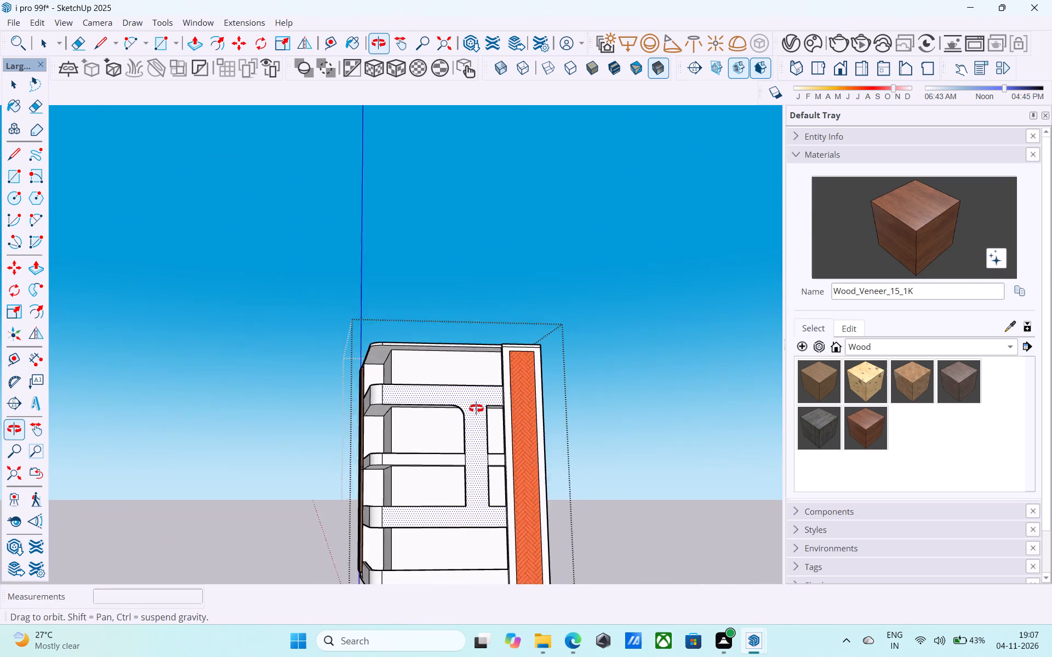
{"action": "middle_click_drag", "start_coordinate": [476, 408], "coordinate": [476, 410]}
{"action": "scroll", "coordinate": [456, 427], "scroll_direction": "up", "scroll_amount": 7}
{"action": "scroll", "coordinate": [537, 361], "scroll_direction": "down", "scroll_amount": 6}
{"action": "middle_click_drag", "start_coordinate": [488, 437], "coordinate": [475, 451]}
{"action": "scroll", "coordinate": [476, 463], "scroll_direction": "down", "scroll_amount": 1}
{"action": "scroll", "coordinate": [480, 462], "scroll_direction": "up", "scroll_amount": 6}
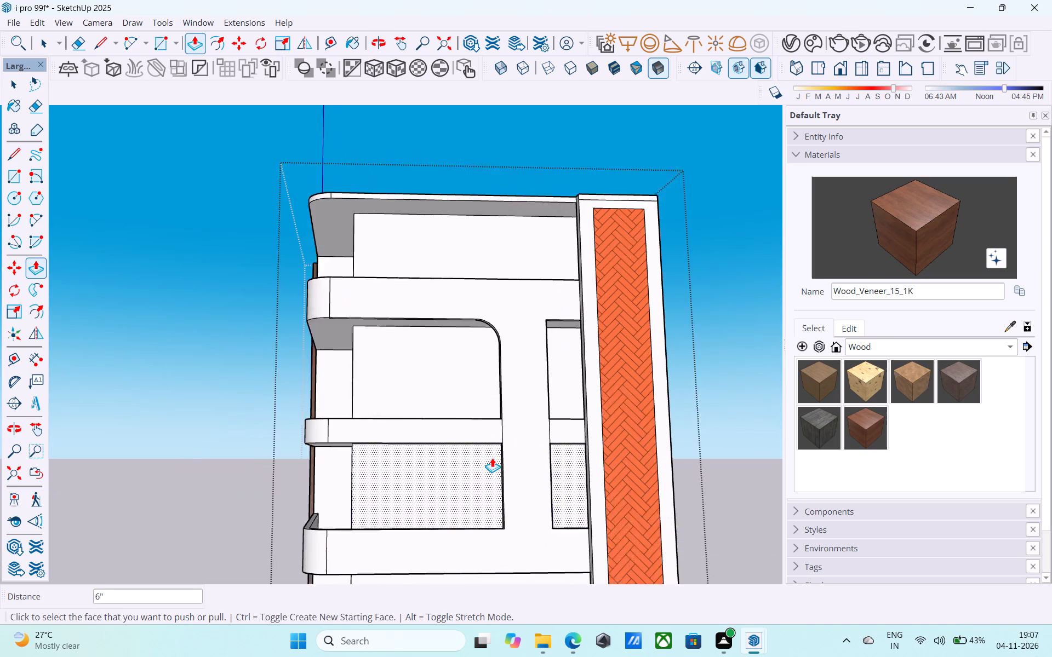
{"action": "scroll", "coordinate": [492, 458], "scroll_direction": "up", "scroll_amount": 1}
{"action": "scroll", "coordinate": [493, 457], "scroll_direction": "down", "scroll_amount": 6}
{"action": "middle_click_drag", "start_coordinate": [505, 496], "coordinate": [502, 498]}
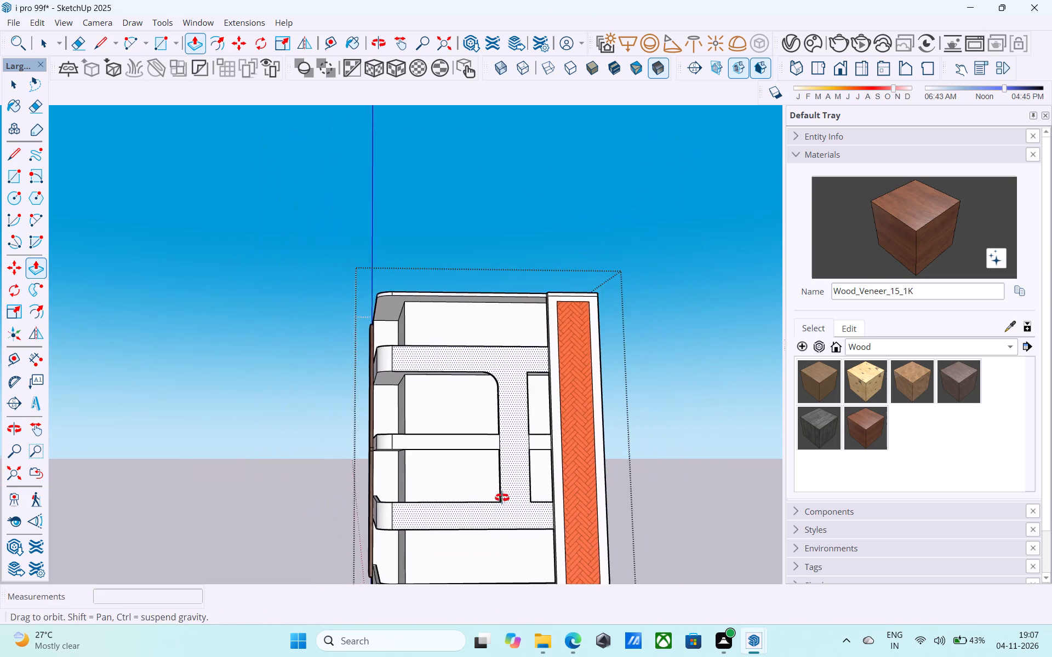
{"action": "middle_click_drag", "start_coordinate": [502, 498], "coordinate": [498, 500]}
{"action": "scroll", "coordinate": [502, 506], "scroll_direction": "up", "scroll_amount": 5}
{"action": "key", "text": "space"}
Copy the 6" corner edge at the vertical panel's base 2' along the top of the lower shelf border, away from the panel.
{"action": "middle_click_drag", "start_coordinate": [495, 501], "coordinate": [709, 574]}
{"action": "scroll", "coordinate": [597, 533], "scroll_direction": "up", "scroll_amount": 2}
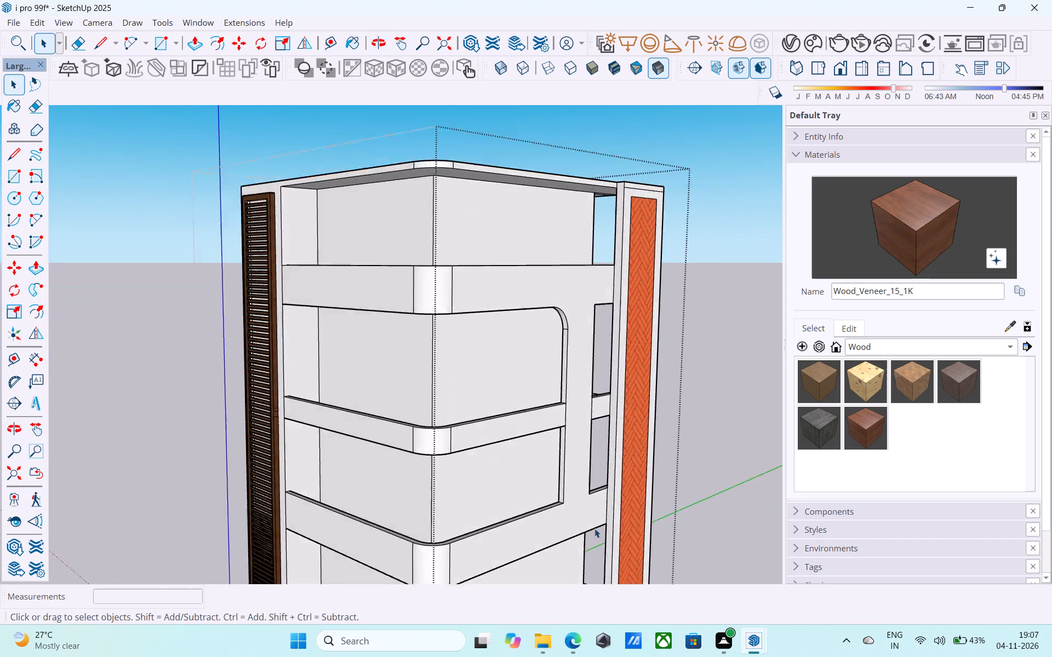
{"action": "scroll", "coordinate": [594, 528], "scroll_direction": "up", "scroll_amount": 15}
{"action": "middle_click_drag", "start_coordinate": [501, 488], "coordinate": [521, 563]}
{"action": "scroll", "coordinate": [523, 504], "scroll_direction": "up", "scroll_amount": 6}
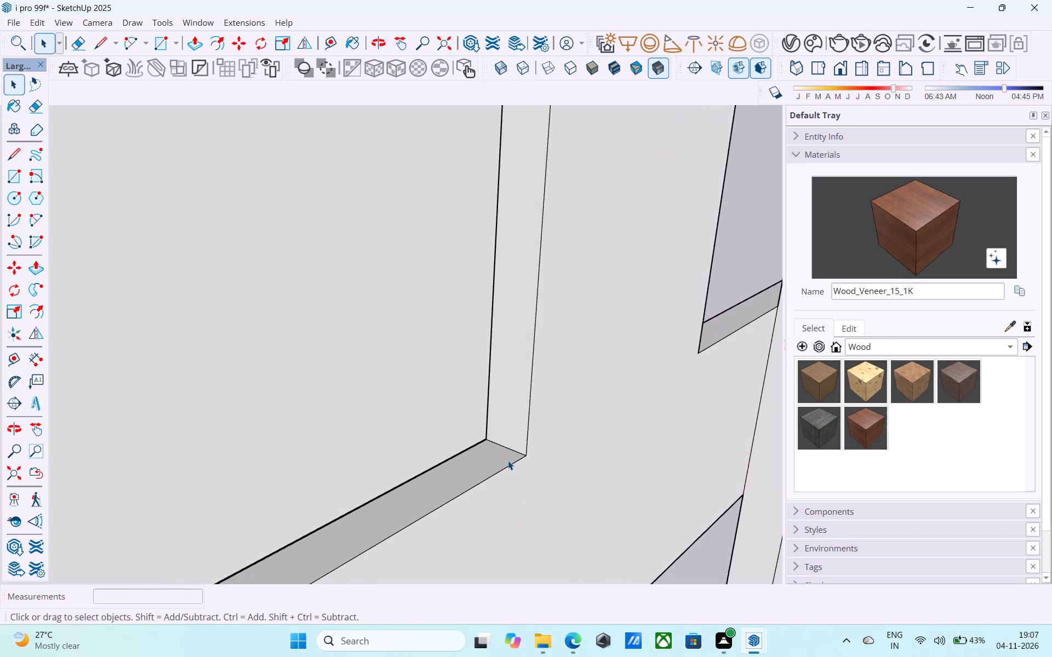
{"action": "left_click", "coordinate": [510, 449]}
{"action": "key", "text": "m"}
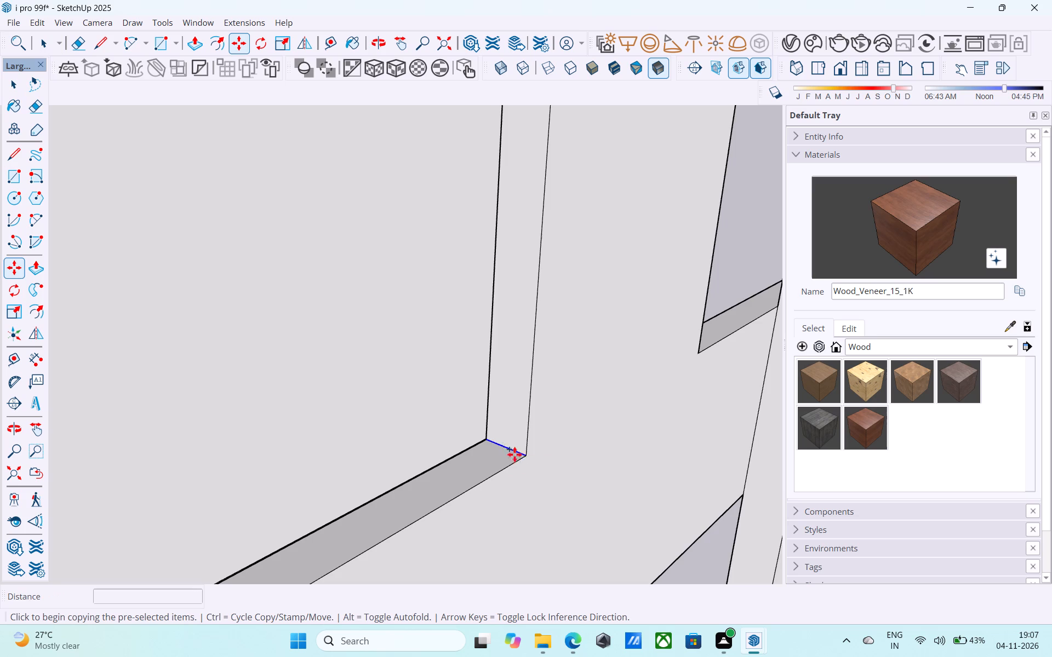
{"action": "left_click", "coordinate": [529, 458]}
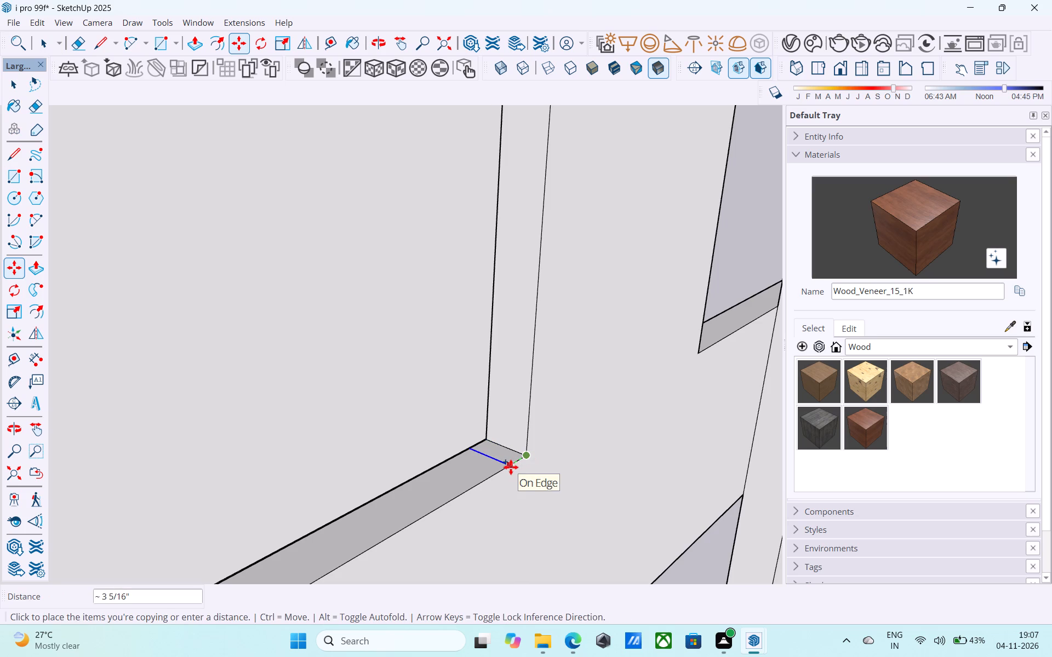
{"action": "type", "text": "2'"}
{"action": "key", "text": "Return"}
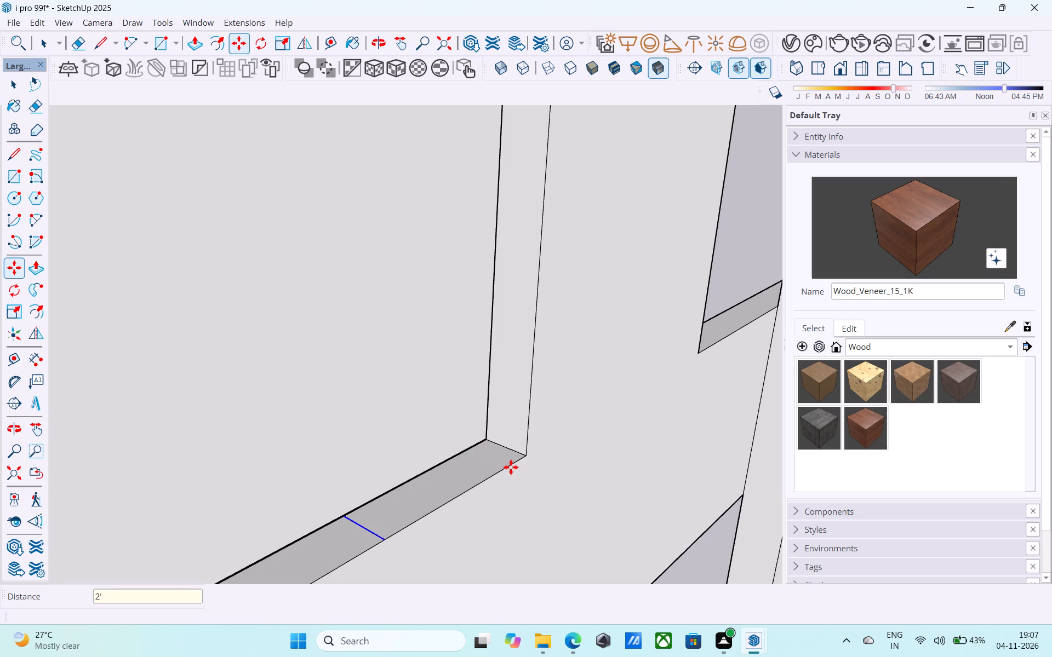
{"action": "key", "text": "space"}
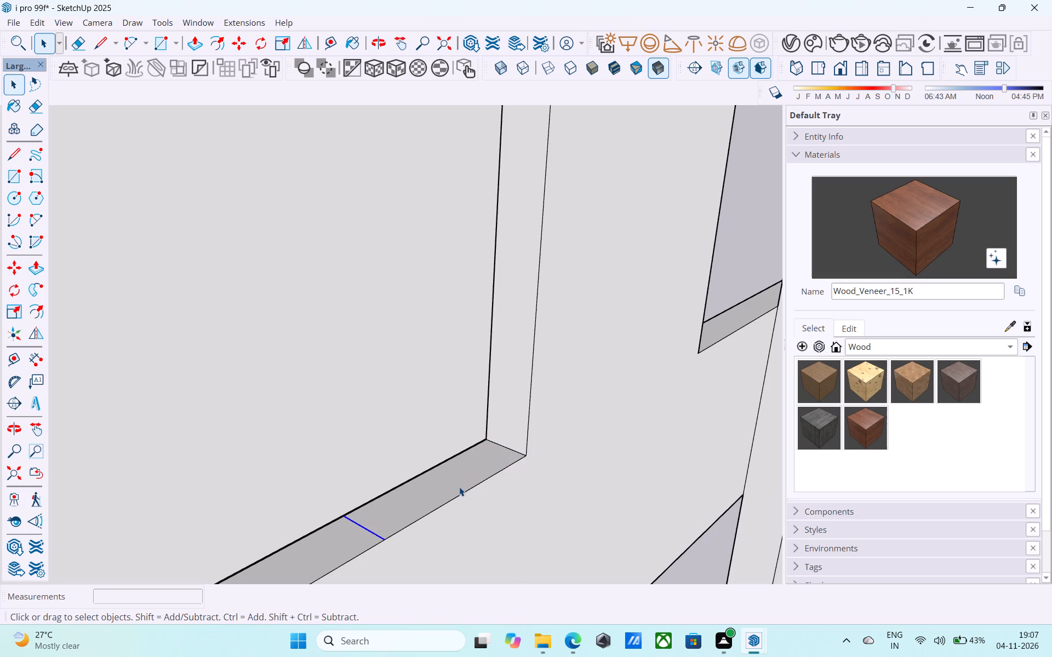
Extrude the 2' segment on top of the lower border beside the vertical panel upward by 2' with Push/Pull.
{"action": "left_click", "coordinate": [449, 497]}
{"action": "key", "text": "p"}
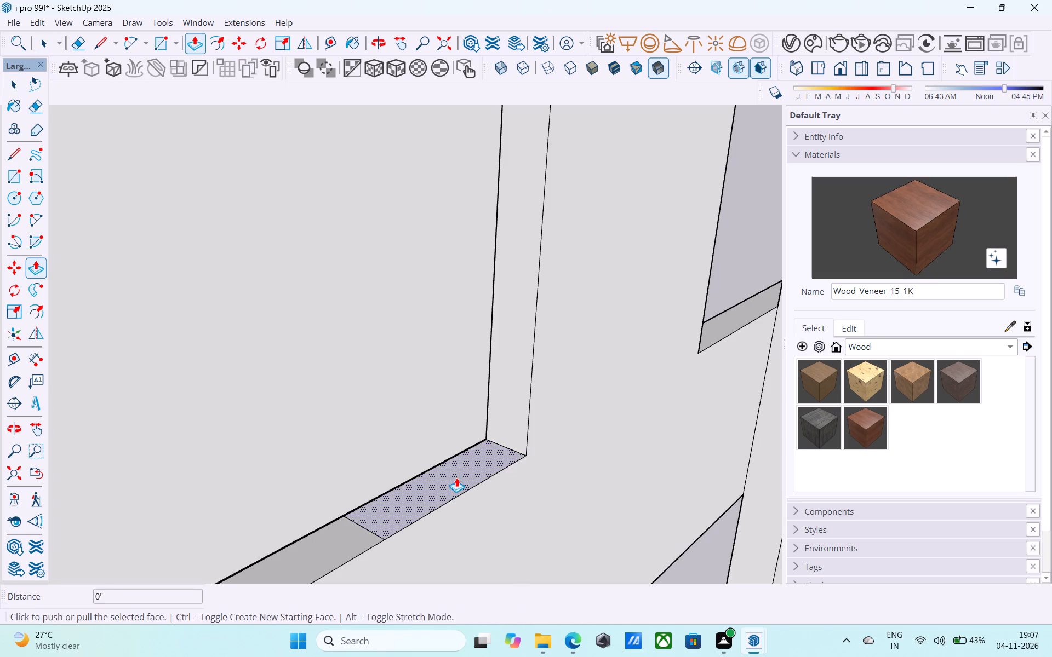
{"action": "left_click", "coordinate": [456, 477]}
{"action": "type", "text": "2'"}
{"action": "key", "text": "Return"}
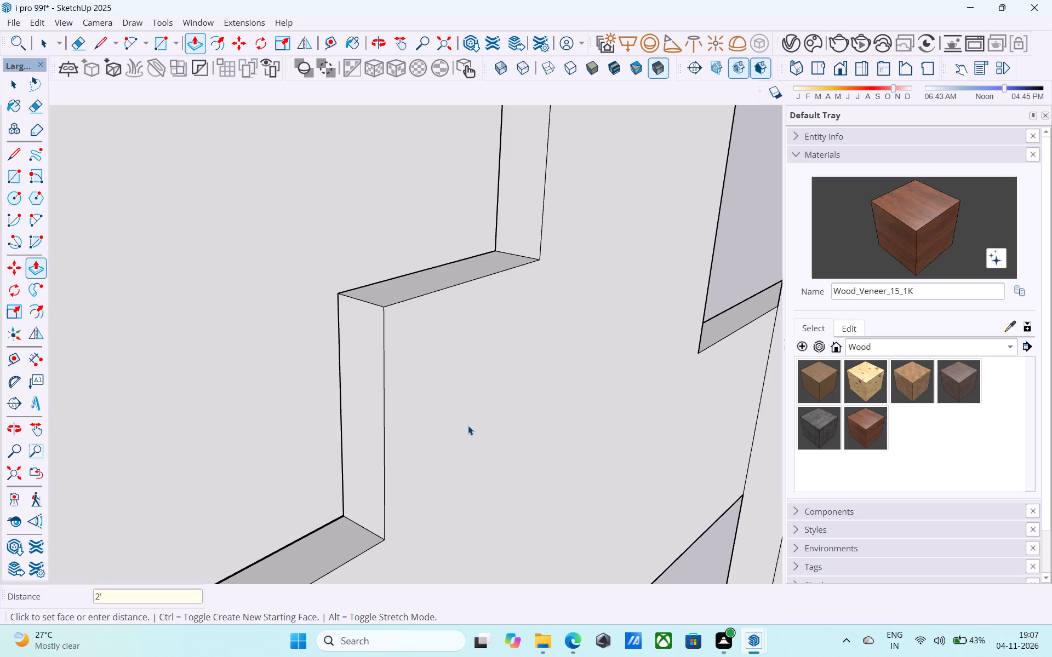
{"action": "key", "text": "space"}
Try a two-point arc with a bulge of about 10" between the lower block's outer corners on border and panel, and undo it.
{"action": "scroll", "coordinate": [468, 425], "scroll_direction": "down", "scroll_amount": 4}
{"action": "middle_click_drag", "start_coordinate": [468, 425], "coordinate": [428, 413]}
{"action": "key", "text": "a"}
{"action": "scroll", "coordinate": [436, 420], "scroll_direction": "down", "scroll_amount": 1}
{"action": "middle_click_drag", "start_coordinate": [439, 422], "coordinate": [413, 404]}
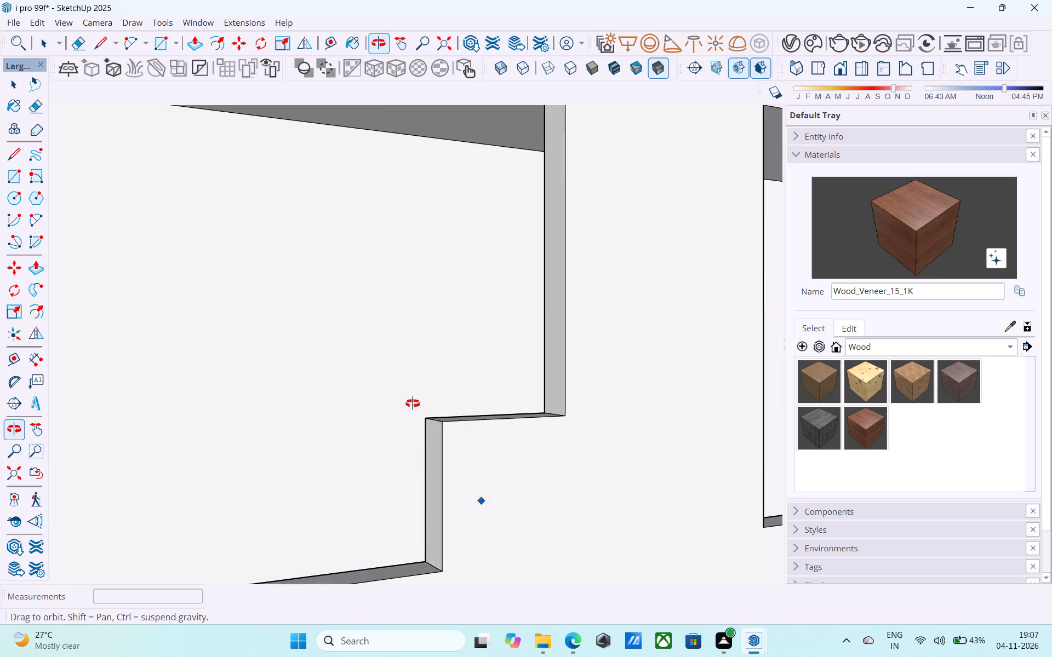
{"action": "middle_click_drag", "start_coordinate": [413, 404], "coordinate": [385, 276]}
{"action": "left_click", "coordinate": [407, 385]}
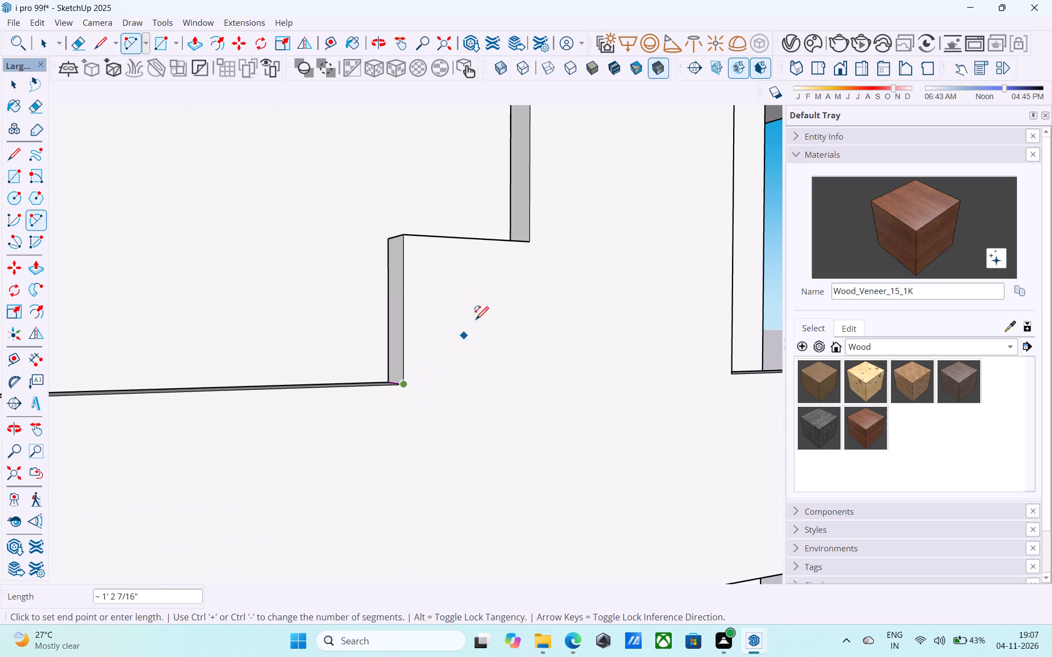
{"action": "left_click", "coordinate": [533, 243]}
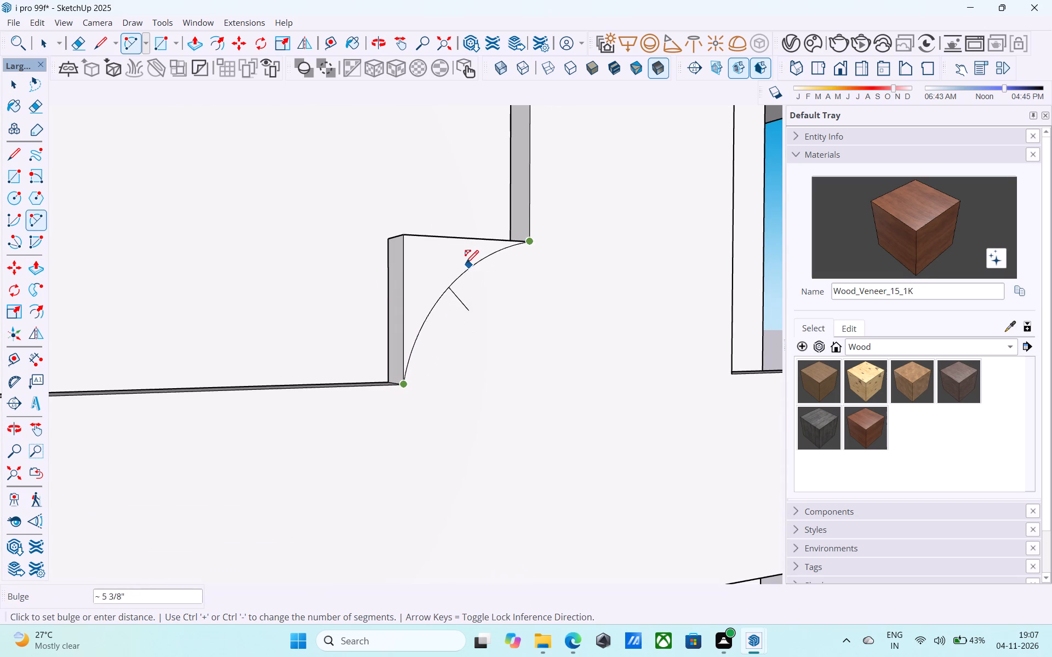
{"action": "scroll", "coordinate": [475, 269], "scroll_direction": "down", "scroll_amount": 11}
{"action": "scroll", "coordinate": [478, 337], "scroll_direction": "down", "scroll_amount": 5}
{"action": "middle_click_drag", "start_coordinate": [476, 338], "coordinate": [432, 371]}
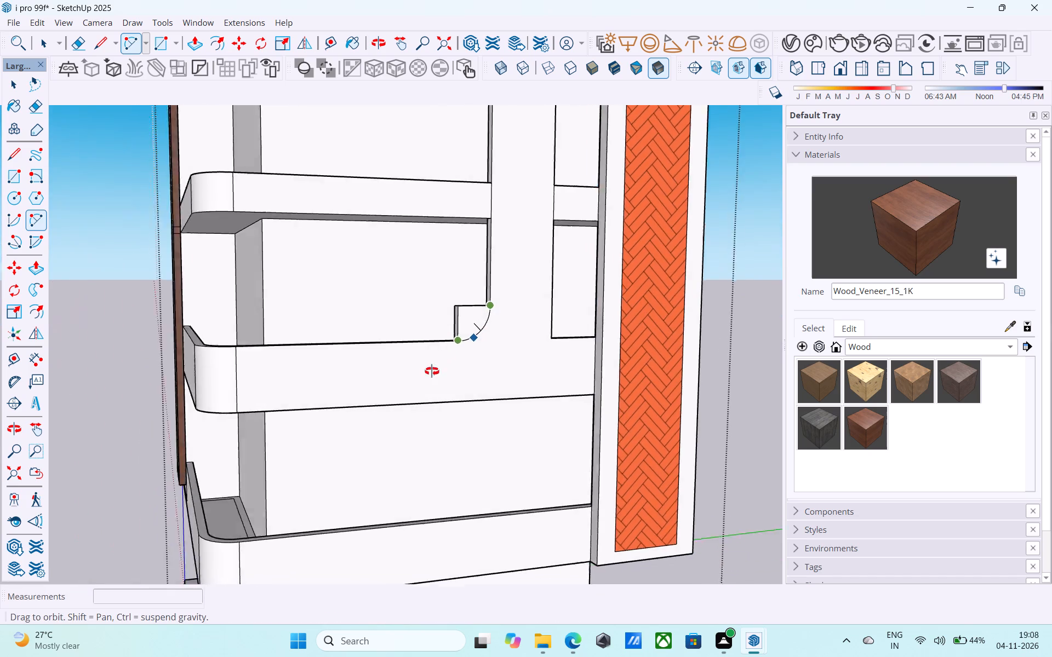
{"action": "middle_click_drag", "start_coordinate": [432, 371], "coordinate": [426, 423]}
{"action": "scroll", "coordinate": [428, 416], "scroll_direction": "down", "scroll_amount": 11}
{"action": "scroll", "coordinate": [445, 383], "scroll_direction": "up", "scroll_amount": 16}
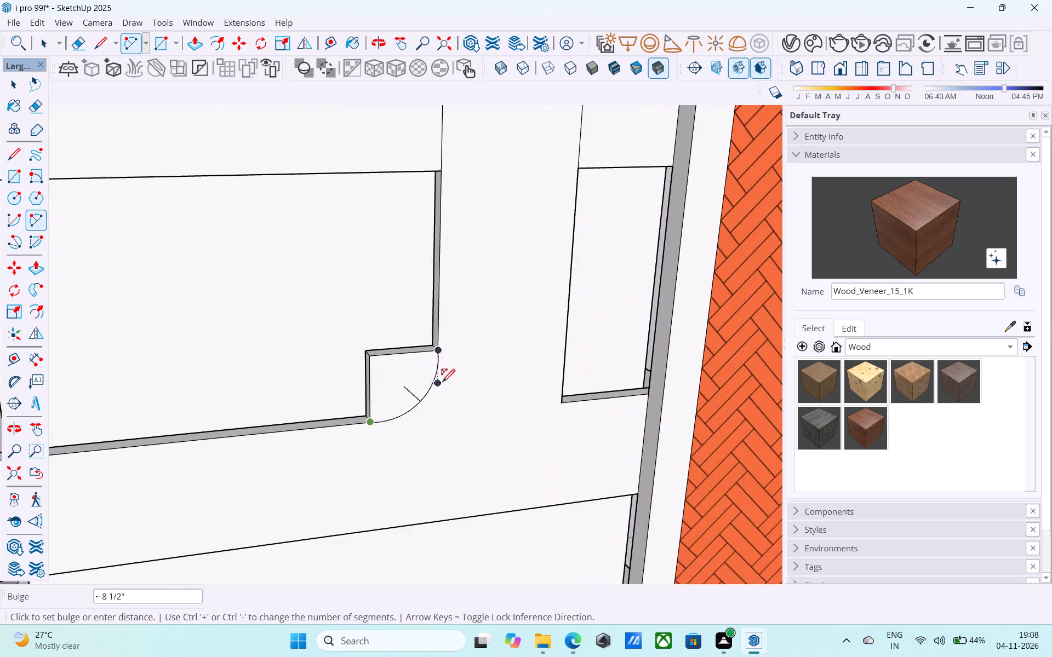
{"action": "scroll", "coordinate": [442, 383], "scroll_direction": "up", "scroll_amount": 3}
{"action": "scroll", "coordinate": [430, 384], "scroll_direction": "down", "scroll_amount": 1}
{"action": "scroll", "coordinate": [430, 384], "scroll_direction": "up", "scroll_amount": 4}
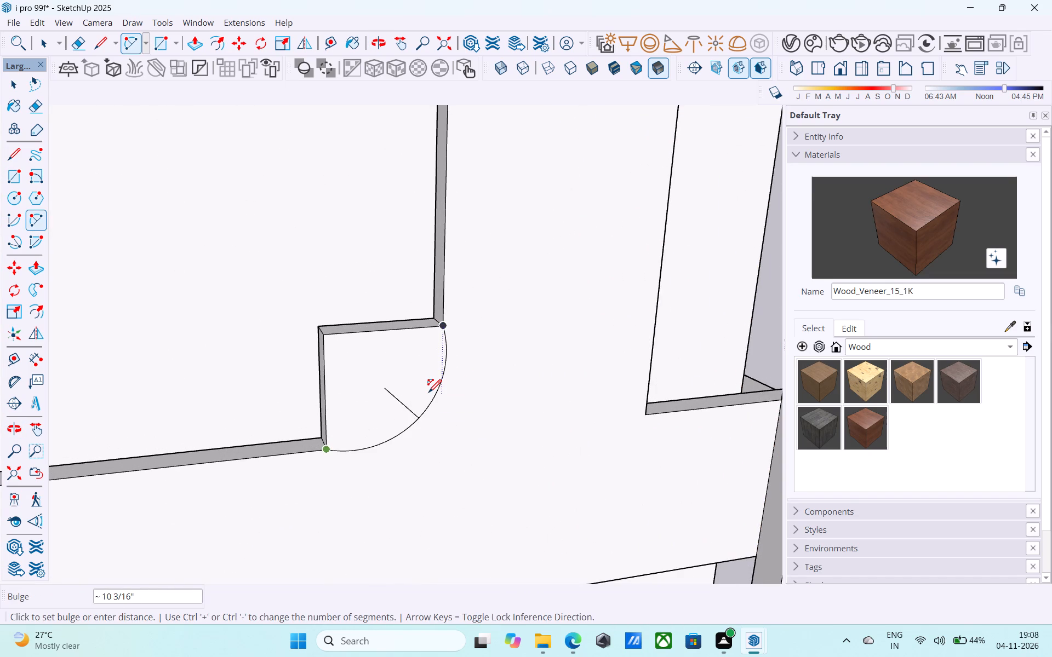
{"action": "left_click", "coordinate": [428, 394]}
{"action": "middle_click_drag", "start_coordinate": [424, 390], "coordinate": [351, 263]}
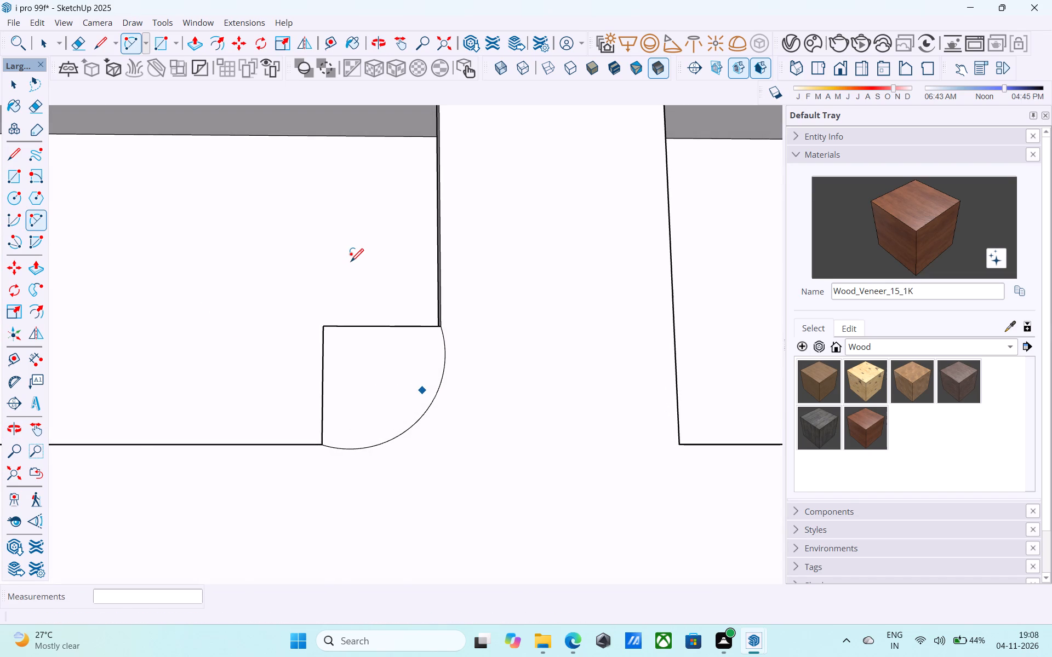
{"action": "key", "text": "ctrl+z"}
Draw a two-point arc with a bulge of about 6 7/16" from the block's base on the lower border to its upper corner on the panel.
{"action": "key", "text": "a"}
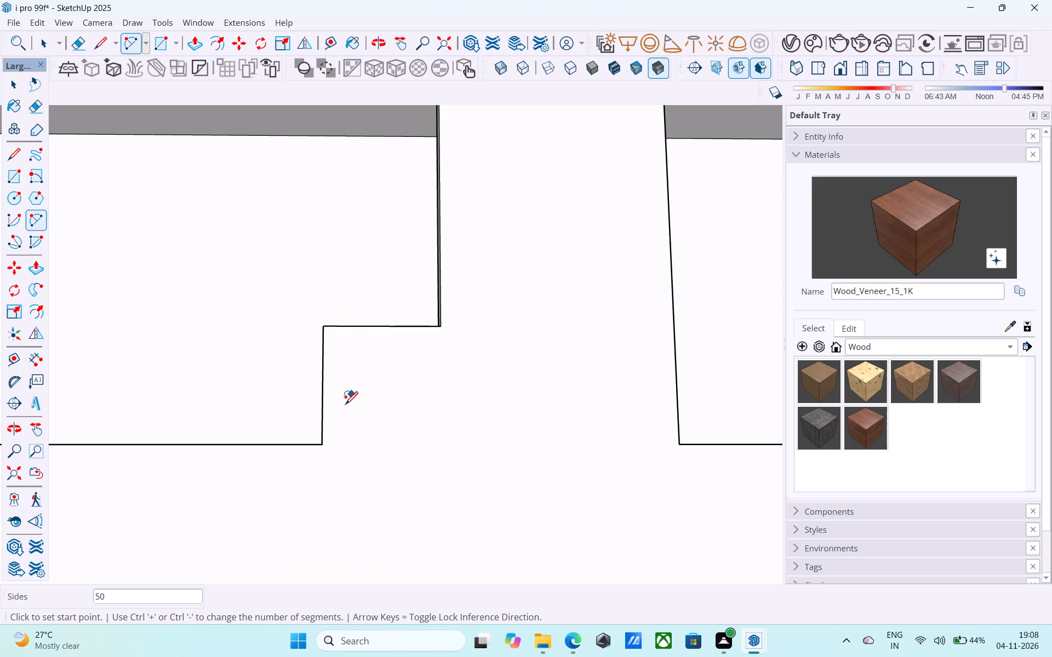
{"action": "left_click", "coordinate": [317, 445]}
{"action": "left_click", "coordinate": [441, 329]}
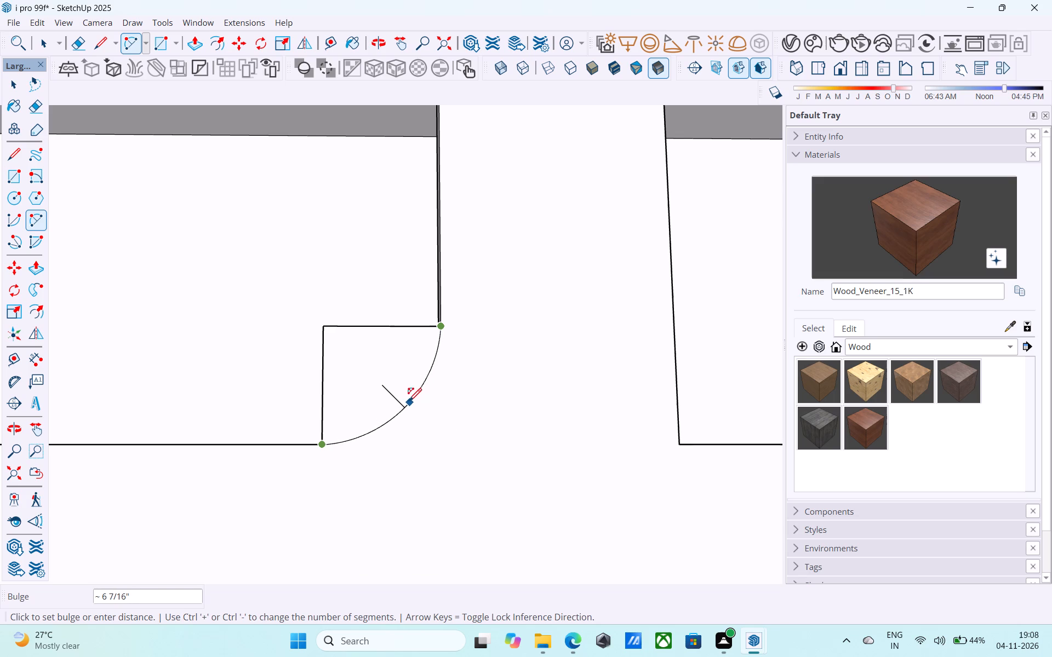
{"action": "left_click", "coordinate": [407, 401]}
Push the arc-bounded quarter-round area at the vertical panel's lower corner inward 6" with Push/Pull to cut a rounded junction.
{"action": "scroll", "coordinate": [408, 401], "scroll_direction": "down", "scroll_amount": 6}
{"action": "middle_click_drag", "start_coordinate": [409, 404], "coordinate": [428, 452]}
{"action": "key", "text": "space"}
{"action": "left_click", "coordinate": [393, 408]}
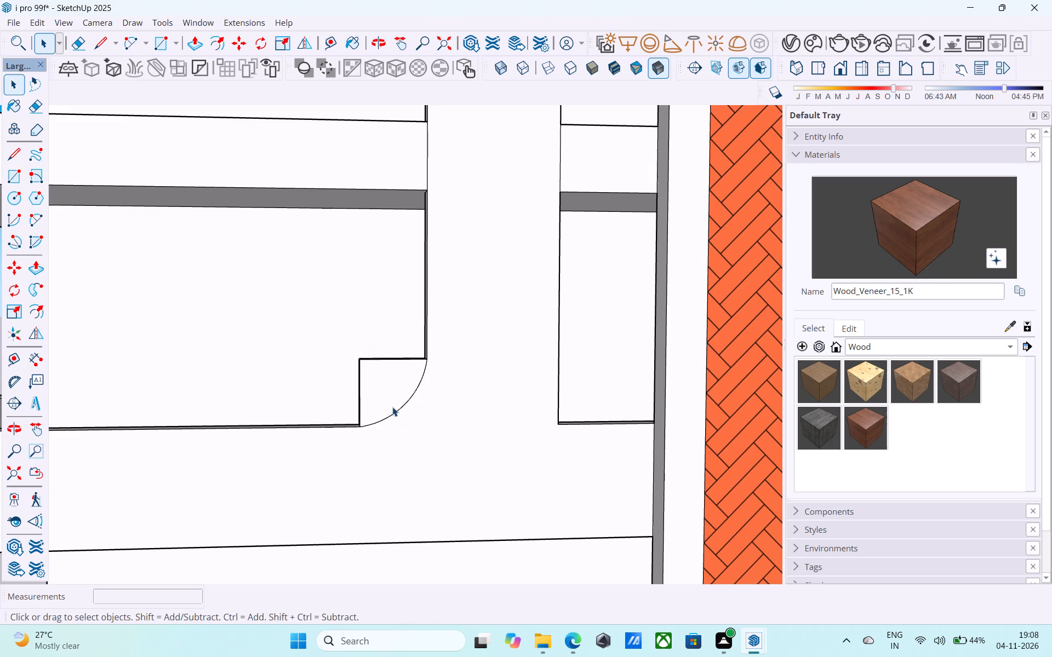
{"action": "key", "text": "p"}
{"action": "left_click", "coordinate": [392, 404]}
{"action": "left_click", "coordinate": [367, 368]}
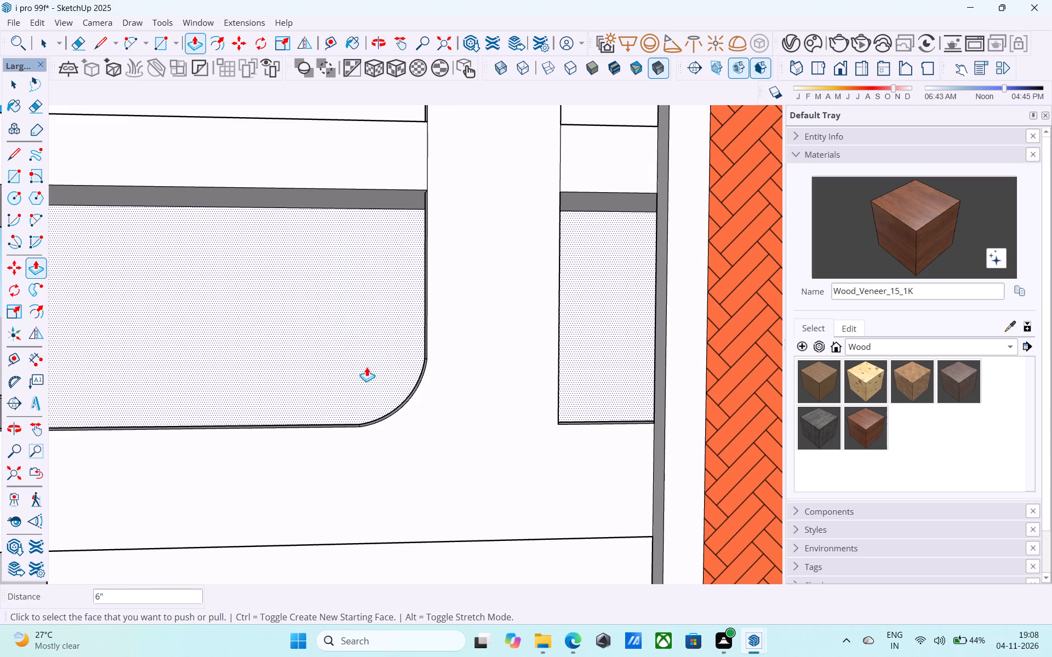
Save the model and copy the 6" upper corner edge of the opening beside the brick column 2' along the upper border's underside, toward the column.
{"action": "scroll", "coordinate": [368, 365], "scroll_direction": "down", "scroll_amount": 6}
{"action": "key", "text": "space"}
{"action": "scroll", "coordinate": [378, 388], "scroll_direction": "down", "scroll_amount": 13}
{"action": "middle_click_drag", "start_coordinate": [383, 399], "coordinate": [409, 440], "text": "shift"}
{"action": "scroll", "coordinate": [396, 362], "scroll_direction": "up", "scroll_amount": 5}
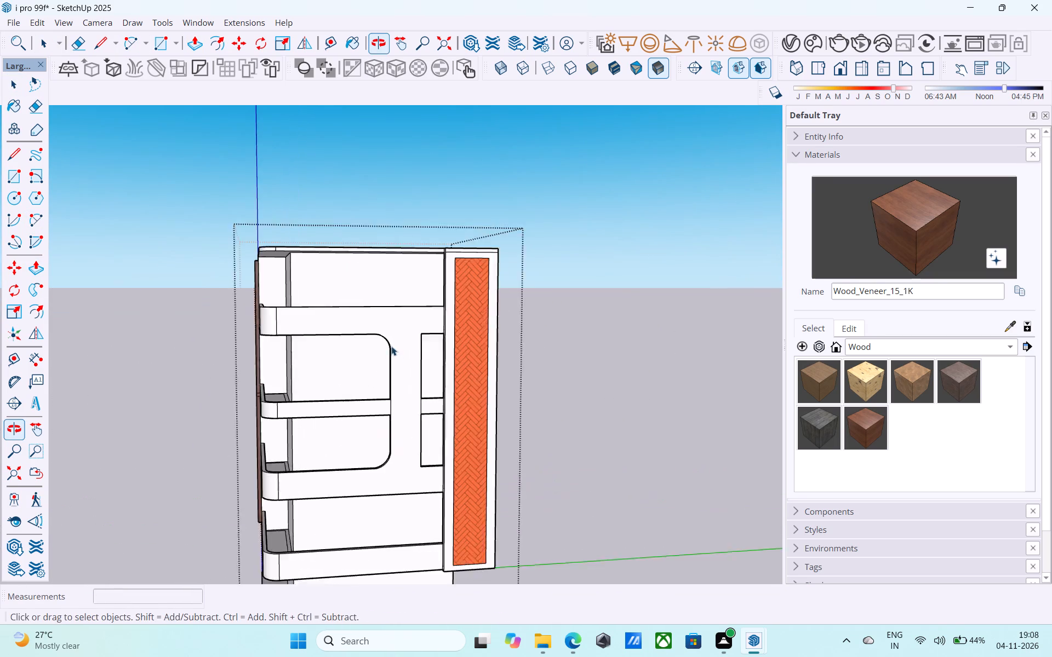
{"action": "middle_click_drag", "start_coordinate": [388, 353], "coordinate": [316, 349], "text": "shift"}
{"action": "scroll", "coordinate": [355, 343], "scroll_direction": "up", "scroll_amount": 5}
{"action": "middle_click_drag", "start_coordinate": [362, 342], "coordinate": [348, 350], "text": "shift"}
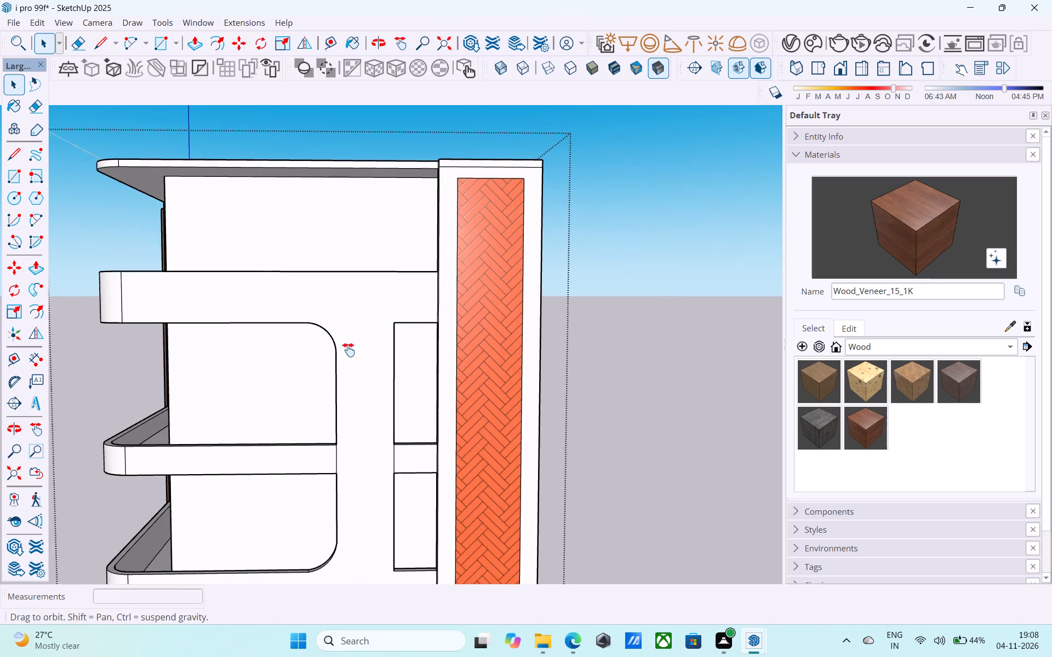
{"action": "middle_click_drag", "start_coordinate": [348, 350], "coordinate": [250, 304], "text": "shift"}
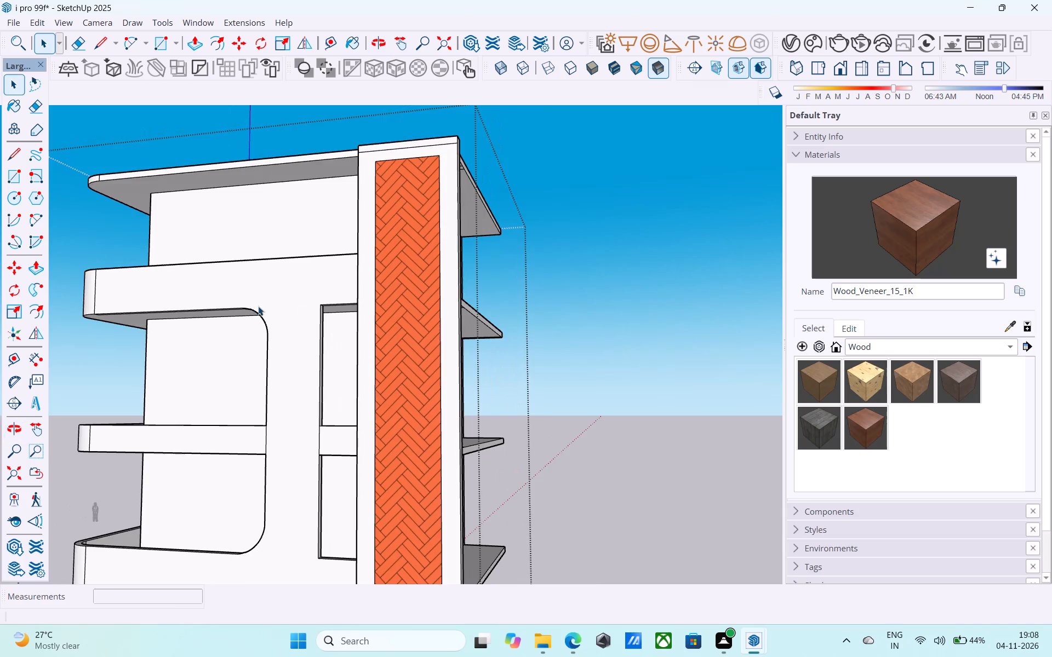
{"action": "scroll", "coordinate": [301, 309], "scroll_direction": "up", "scroll_amount": 5}
{"action": "middle_click_drag", "start_coordinate": [327, 312], "coordinate": [313, 247], "text": "shift"}
{"action": "middle_click_drag", "start_coordinate": [327, 206], "coordinate": [296, 445], "text": "shift"}
{"action": "scroll", "coordinate": [332, 361], "scroll_direction": "up", "scroll_amount": 14}
{"action": "left_click", "coordinate": [259, 377]}
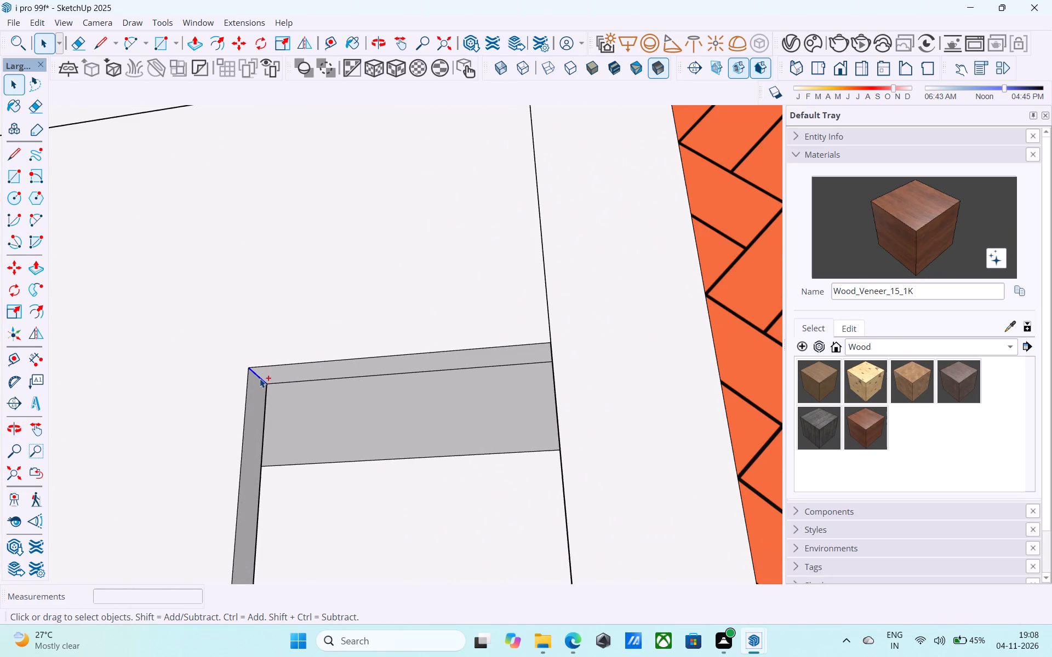
{"action": "key", "text": "ctrl+s"}
{"action": "key", "text": "m"}
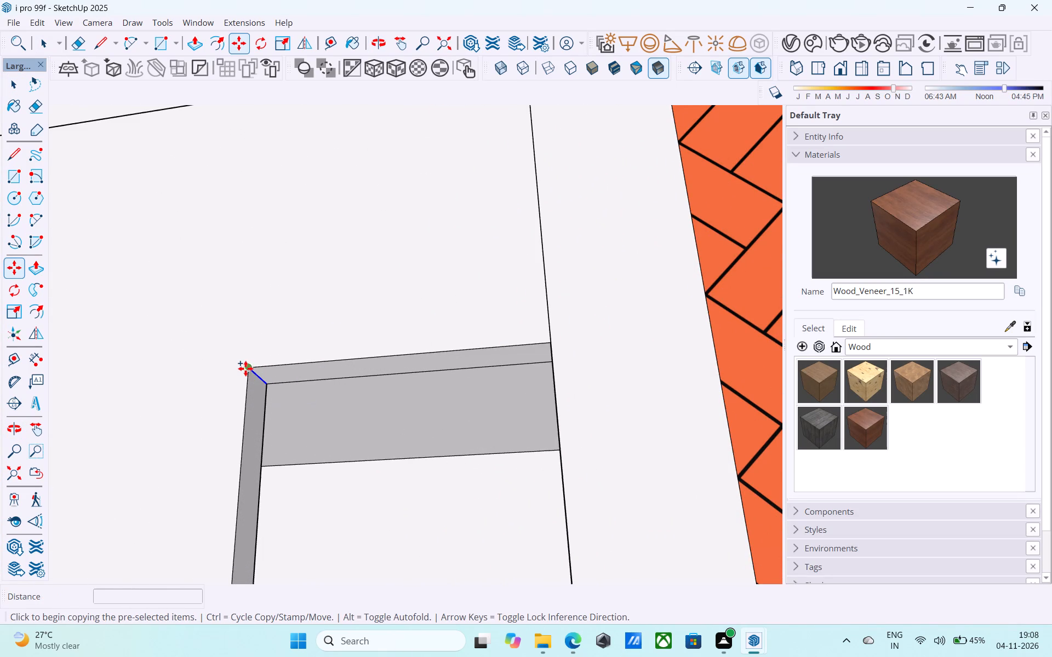
{"action": "left_click", "coordinate": [245, 368]}
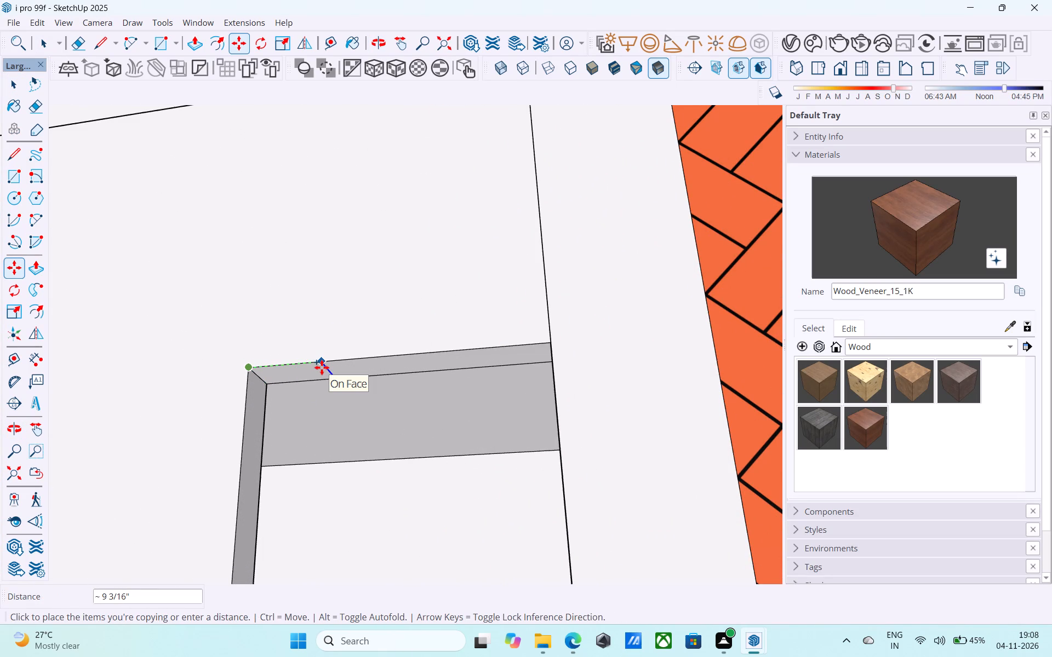
{"action": "type", "text": "2'"}
{"action": "key", "text": "Return"}
{"action": "key", "text": "space"}
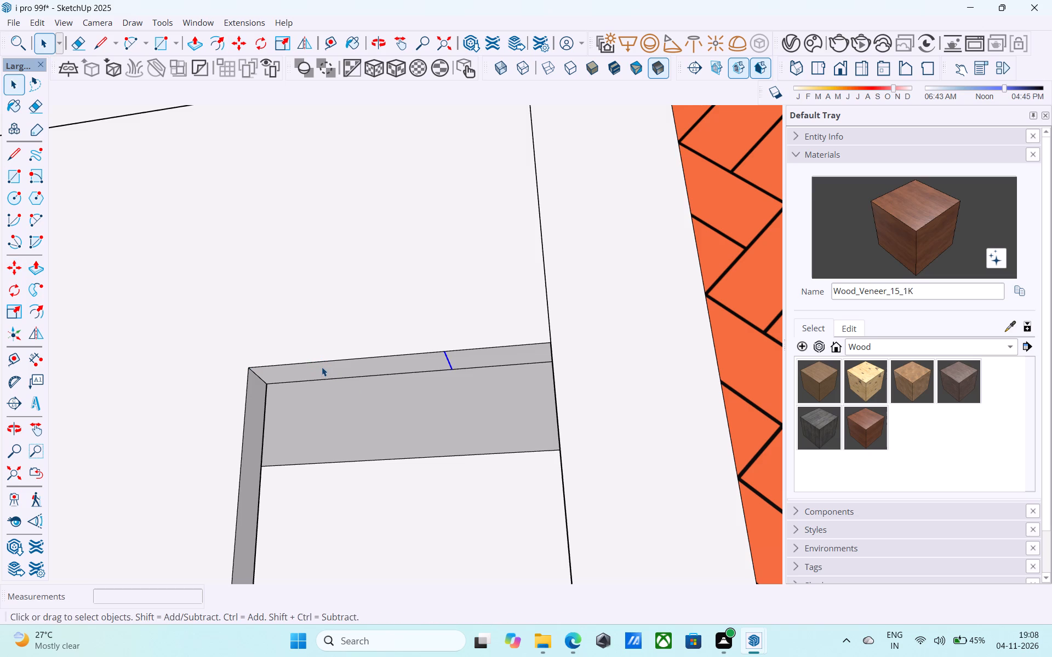
Extrude the 2' segment under the upper border, on the panel's brick-column side, downward by 2' with Push/Pull.
{"action": "left_click", "coordinate": [322, 367]}
{"action": "key", "text": "p"}
{"action": "left_click", "coordinate": [322, 367]}
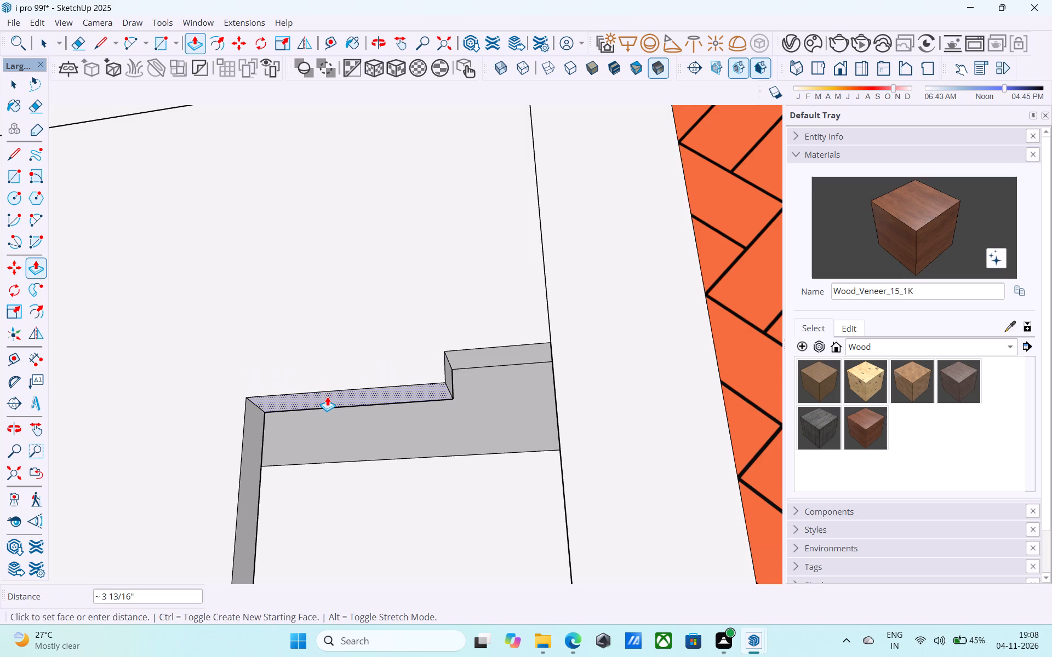
{"action": "type", "text": "2'"}
{"action": "key", "text": "Return"}
{"action": "key", "text": "space"}
Draw a two-point arc with a bulge of about 6 1/8" from the block's lower corner on the panel to its upper corner on the border.
{"action": "scroll", "coordinate": [327, 396], "scroll_direction": "down", "scroll_amount": 10}
{"action": "middle_click_drag", "start_coordinate": [327, 398], "coordinate": [341, 407]}
{"action": "key", "text": "a"}
{"action": "left_click", "coordinate": [290, 473]}
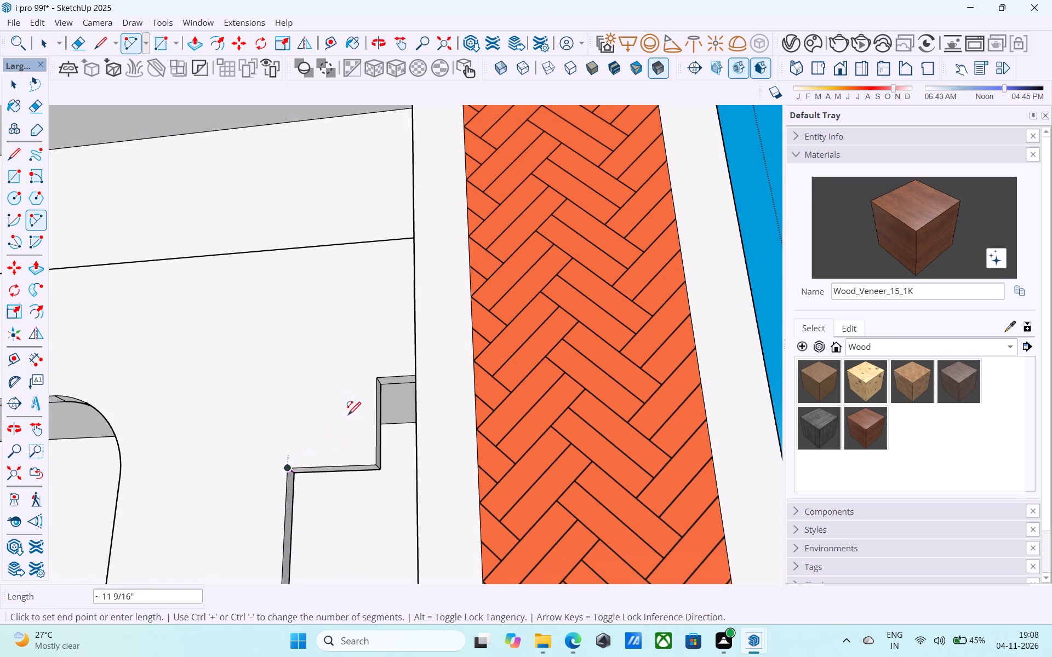
{"action": "left_click", "coordinate": [374, 377]}
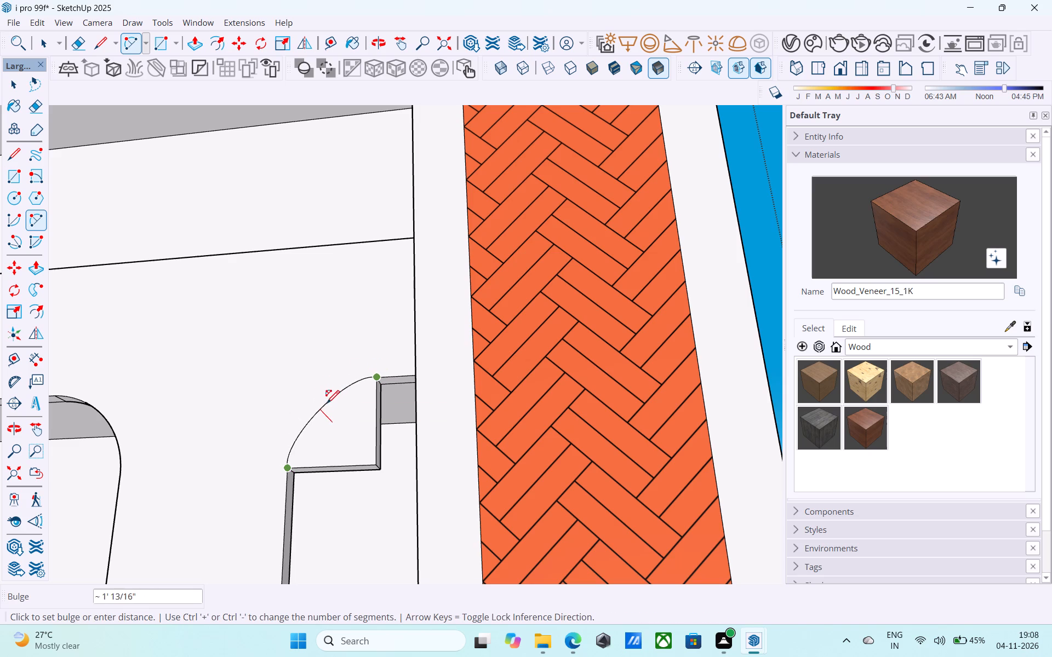
{"action": "middle_click_drag", "start_coordinate": [329, 408], "coordinate": [525, 554]}
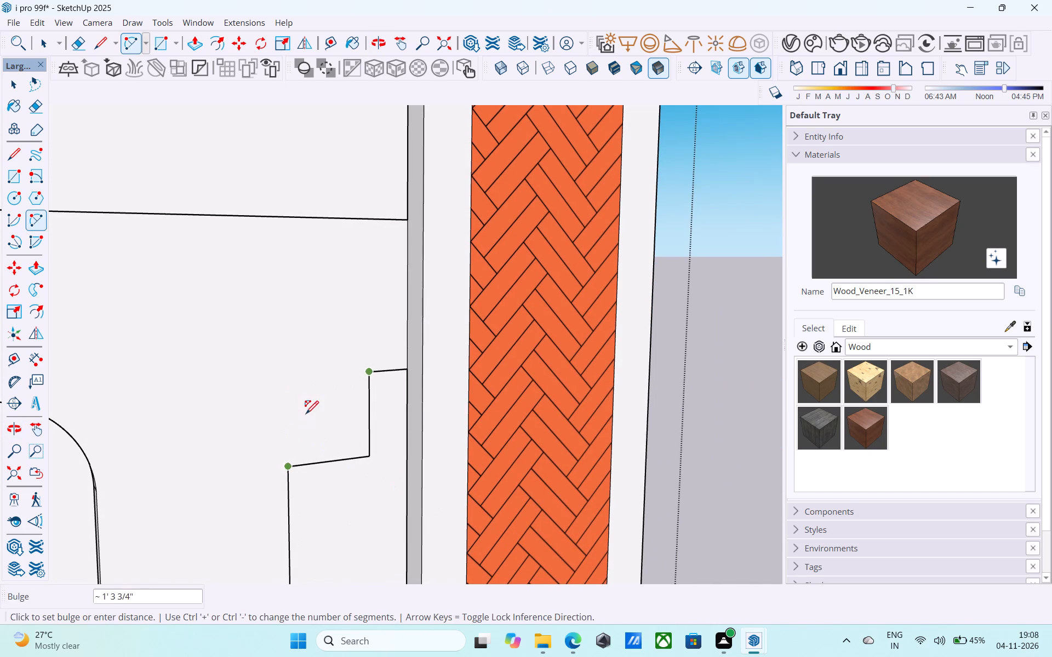
{"action": "middle_click_drag", "start_coordinate": [296, 394], "coordinate": [384, 485]}
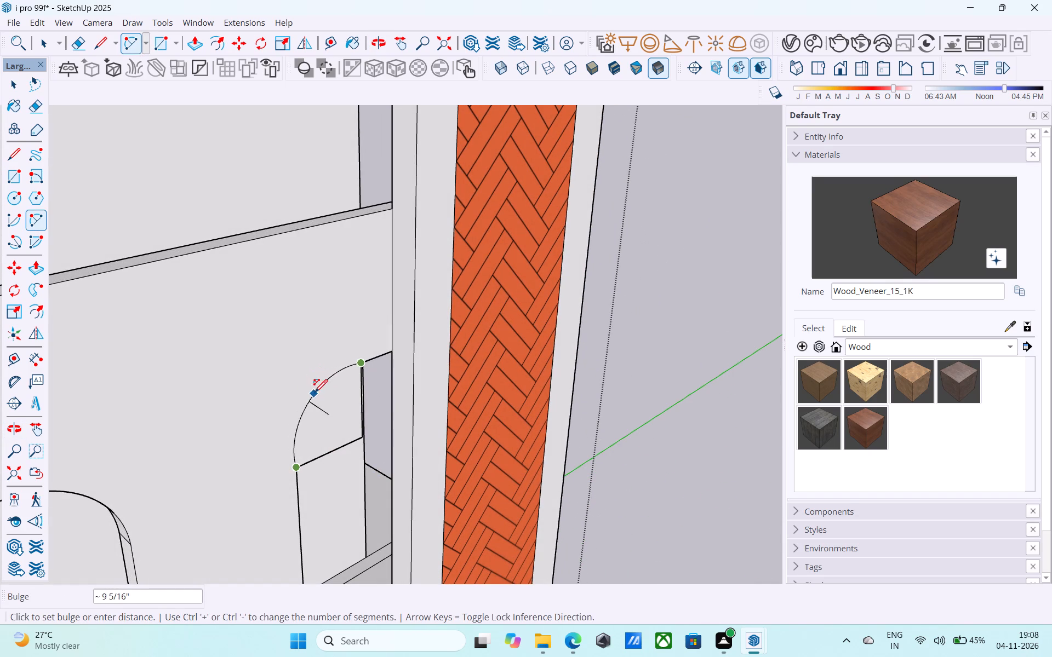
{"action": "scroll", "coordinate": [312, 396], "scroll_direction": "up", "scroll_amount": 2}
{"action": "scroll", "coordinate": [312, 396], "scroll_direction": "down", "scroll_amount": 1}
{"action": "scroll", "coordinate": [312, 396], "scroll_direction": "up", "scroll_amount": 7}
{"action": "middle_click_drag", "start_coordinate": [312, 396], "coordinate": [292, 350]}
{"action": "scroll", "coordinate": [297, 350], "scroll_direction": "down", "scroll_amount": 3}
{"action": "middle_click_drag", "start_coordinate": [297, 350], "coordinate": [252, 244]}
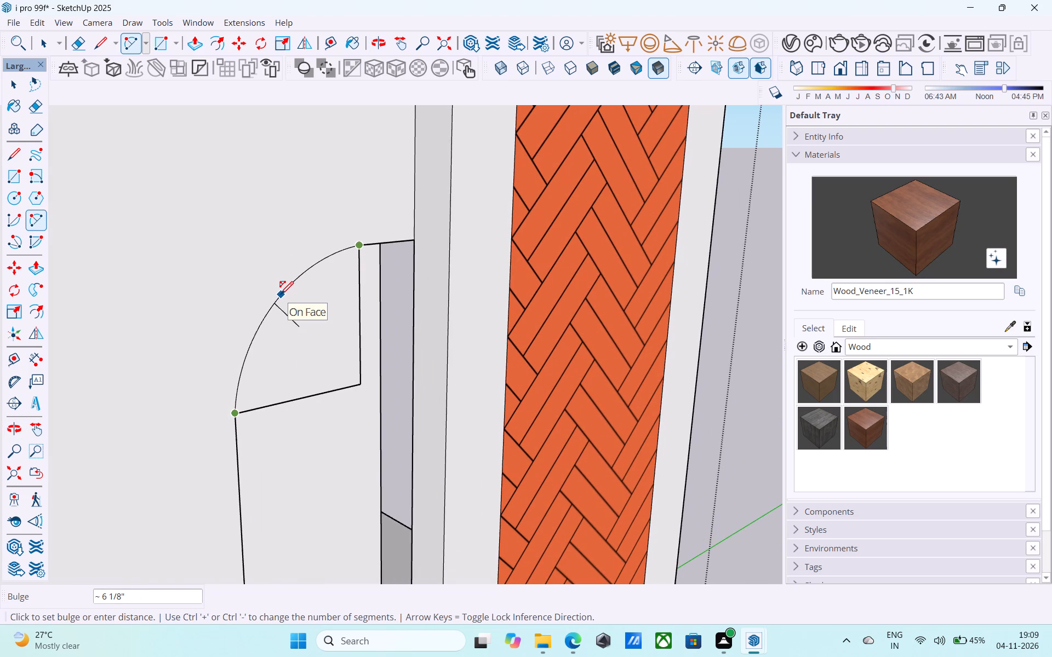
{"action": "left_click", "coordinate": [281, 296]}
Push the arc-bounded area at the upper corner of the opening beside the brick column inward 6" with Push/Pull.
{"action": "scroll", "coordinate": [281, 296], "scroll_direction": "down", "scroll_amount": 5}
{"action": "middle_click_drag", "start_coordinate": [278, 292], "coordinate": [183, 243]}
{"action": "key", "text": "space"}
{"action": "left_click", "coordinate": [295, 340]}
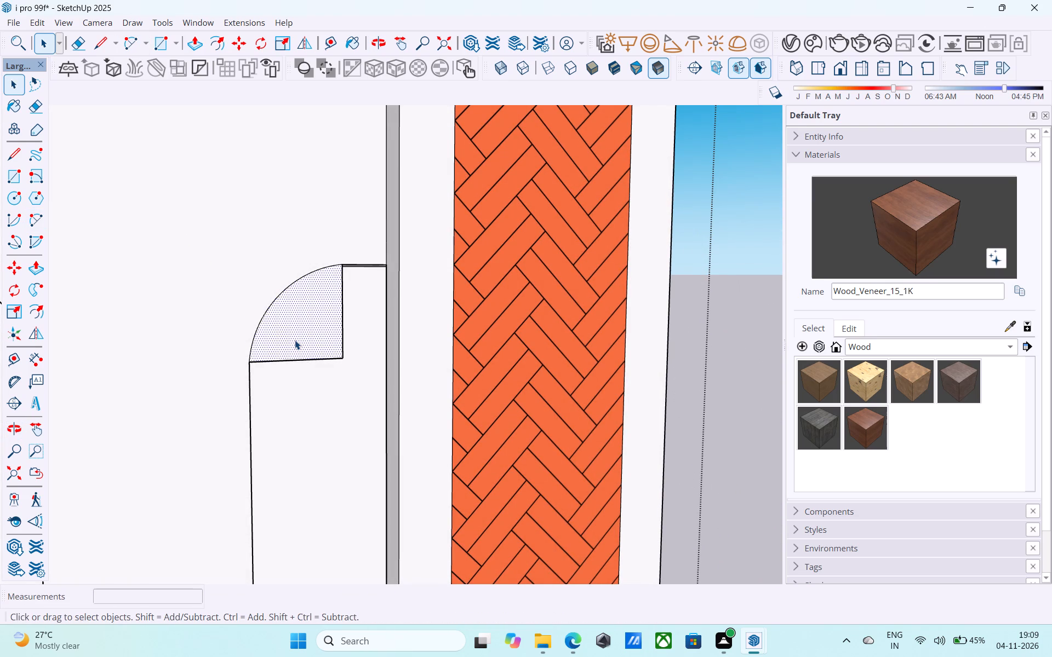
{"action": "scroll", "coordinate": [295, 340], "scroll_direction": "up", "scroll_amount": 3}
{"action": "key", "text": "p"}
{"action": "left_click", "coordinate": [295, 340]}
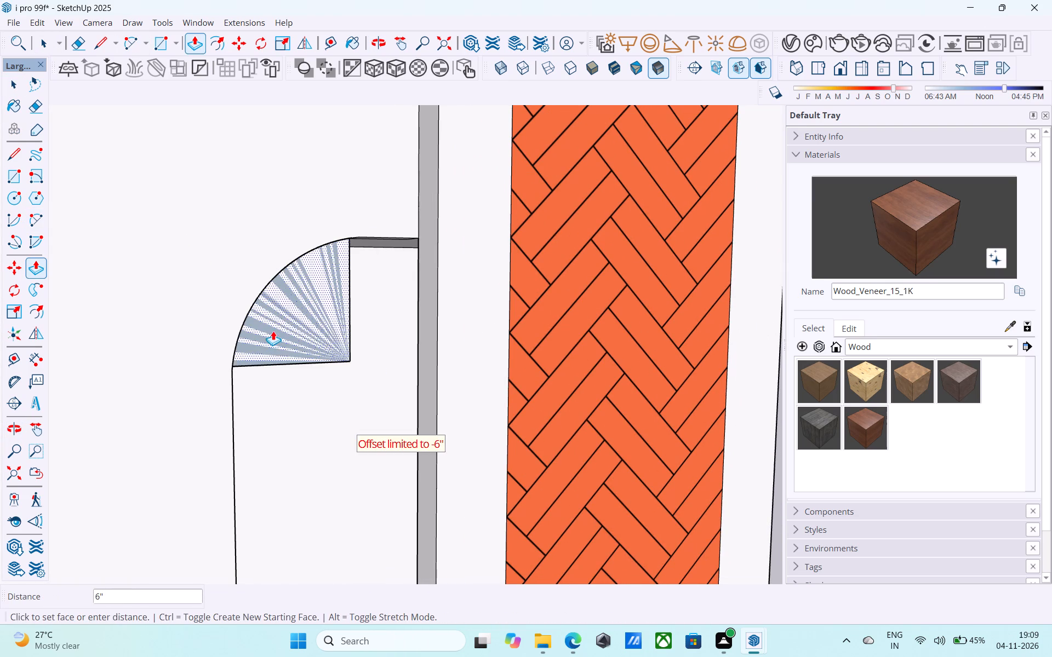
{"action": "left_click", "coordinate": [273, 331]}
{"action": "key", "text": "space"}
Examine the whole tower and the rounded corners of its side openings from several angles.
{"action": "scroll", "coordinate": [275, 328], "scroll_direction": "down", "scroll_amount": 16}
{"action": "middle_click_drag", "start_coordinate": [294, 394], "coordinate": [258, 328]}
{"action": "scroll", "coordinate": [255, 323], "scroll_direction": "down", "scroll_amount": 6}
{"action": "middle_click_drag", "start_coordinate": [252, 402], "coordinate": [248, 459]}
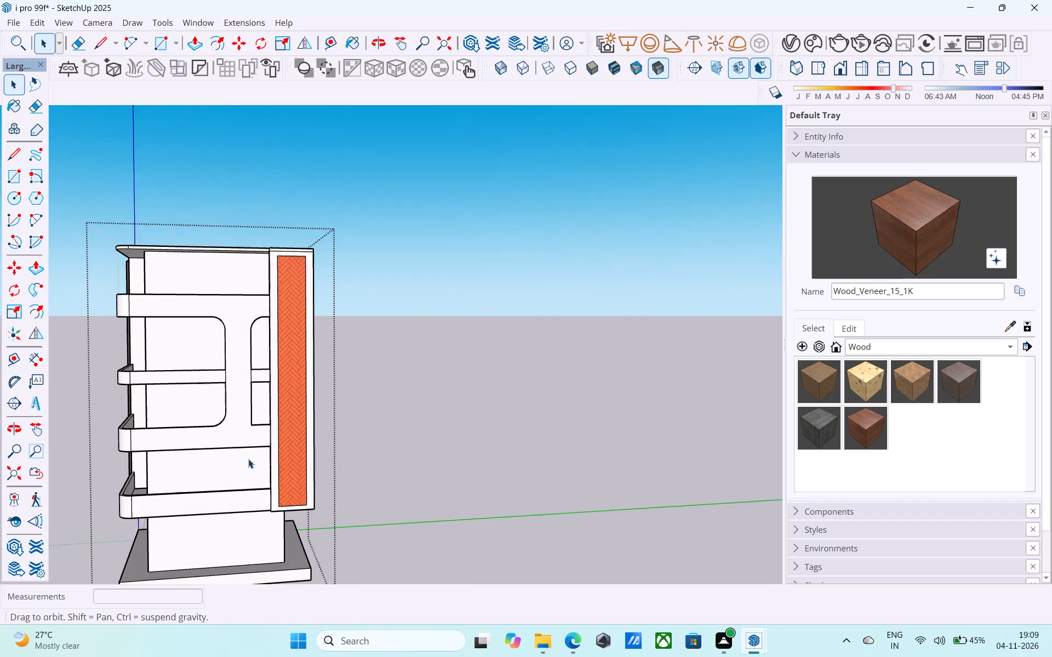
{"action": "middle_click_drag", "start_coordinate": [248, 459], "coordinate": [248, 458]}
{"action": "scroll", "coordinate": [247, 436], "scroll_direction": "up", "scroll_amount": 1}
{"action": "middle_click", "coordinate": [247, 436]}
{"action": "scroll", "coordinate": [360, 443], "scroll_direction": "down", "scroll_amount": 5}
{"action": "middle_click_drag", "start_coordinate": [362, 463], "coordinate": [351, 467]}
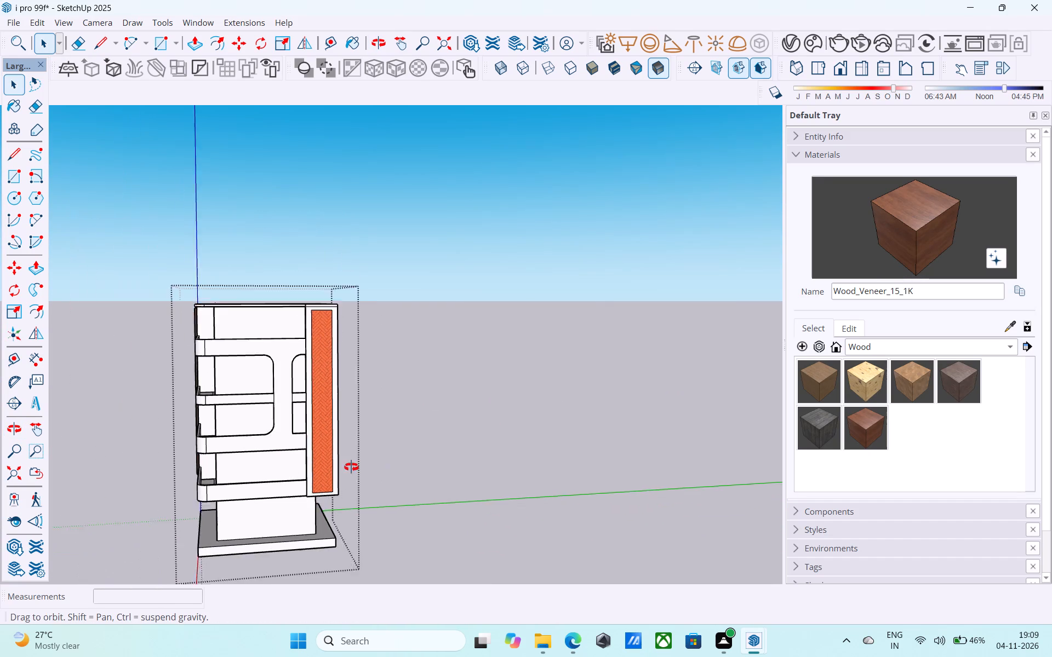
{"action": "middle_click_drag", "start_coordinate": [351, 467], "coordinate": [540, 478]}
{"action": "scroll", "coordinate": [497, 432], "scroll_direction": "down", "scroll_amount": 3}
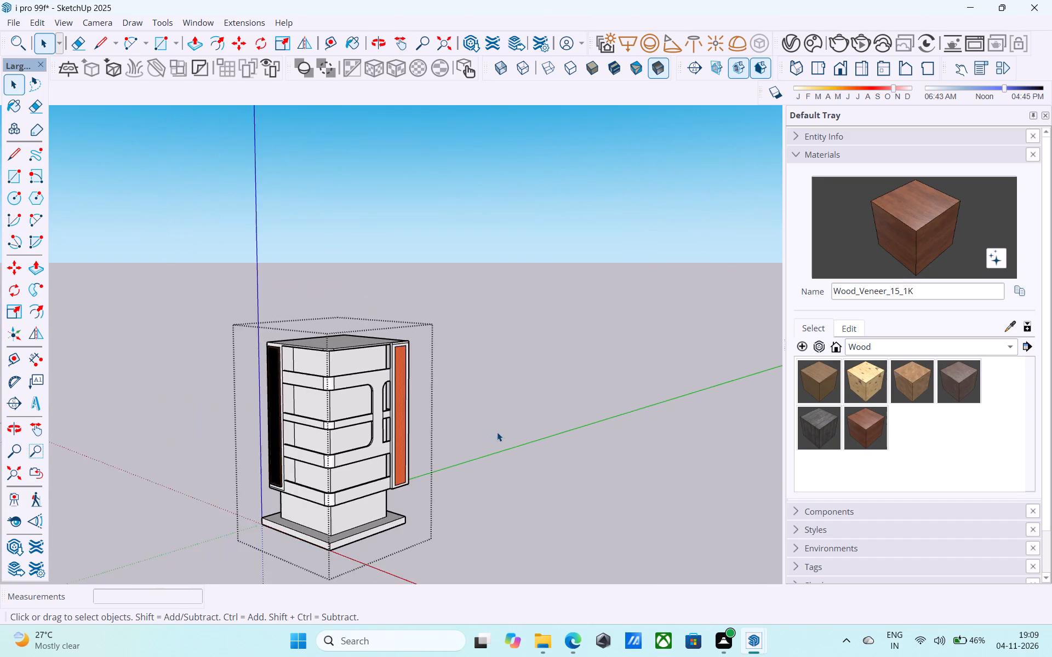
{"action": "scroll", "coordinate": [497, 432], "scroll_direction": "down", "scroll_amount": 1}
{"action": "middle_click_drag", "start_coordinate": [470, 432], "coordinate": [185, 440]}
Copy the 6" lower corner edge of the opening beside the brick column 2' along the top of the lower border, toward the column.
{"action": "scroll", "coordinate": [318, 438], "scroll_direction": "up", "scroll_amount": 18}
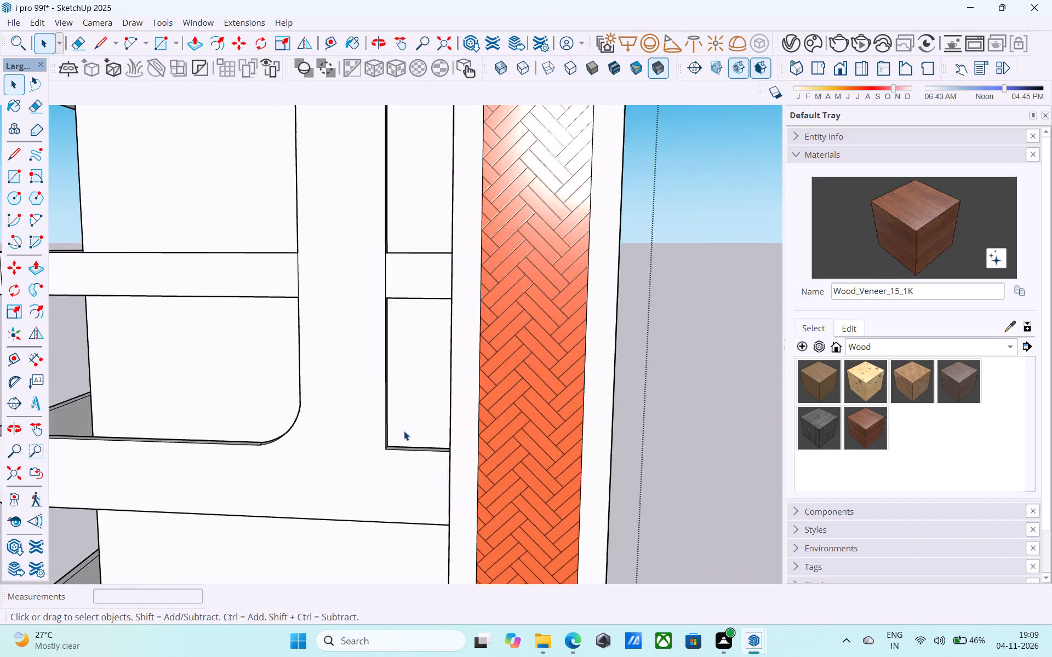
{"action": "middle_click_drag", "start_coordinate": [404, 433], "coordinate": [376, 475]}
{"action": "scroll", "coordinate": [383, 440], "scroll_direction": "up", "scroll_amount": 15}
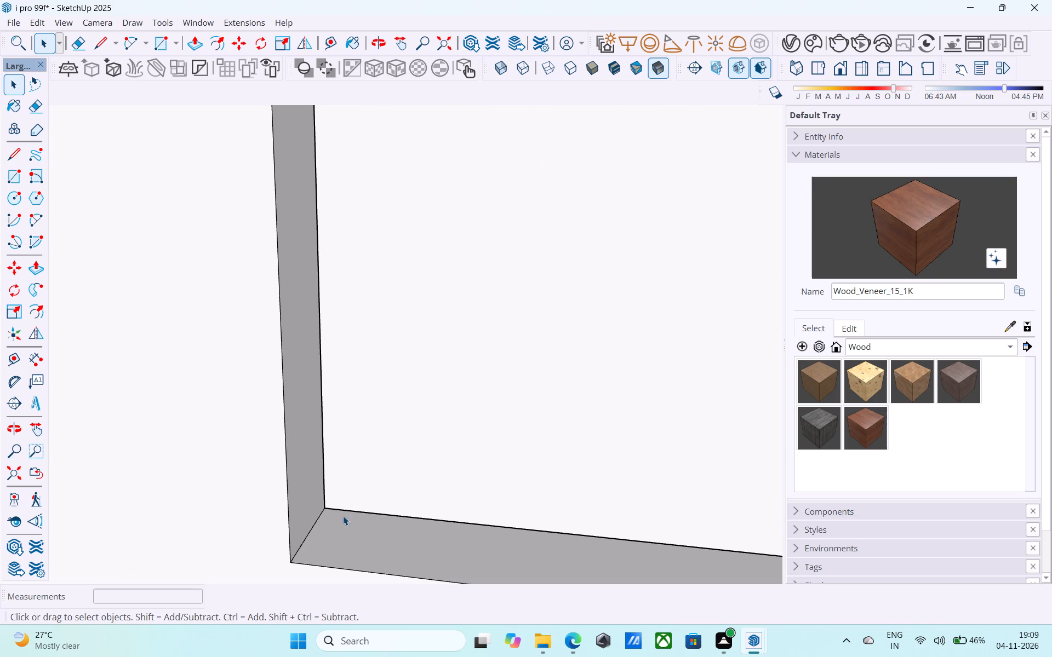
{"action": "left_click", "coordinate": [322, 522]}
{"action": "scroll", "coordinate": [322, 480], "scroll_direction": "down", "scroll_amount": 5}
{"action": "scroll", "coordinate": [326, 453], "scroll_direction": "up", "scroll_amount": 2}
{"action": "scroll", "coordinate": [327, 450], "scroll_direction": "down", "scroll_amount": 3}
{"action": "scroll", "coordinate": [307, 502], "scroll_direction": "up", "scroll_amount": 2}
{"action": "scroll", "coordinate": [302, 503], "scroll_direction": "down", "scroll_amount": 1}
{"action": "scroll", "coordinate": [302, 503], "scroll_direction": "up", "scroll_amount": 8}
{"action": "left_click", "coordinate": [322, 493]}
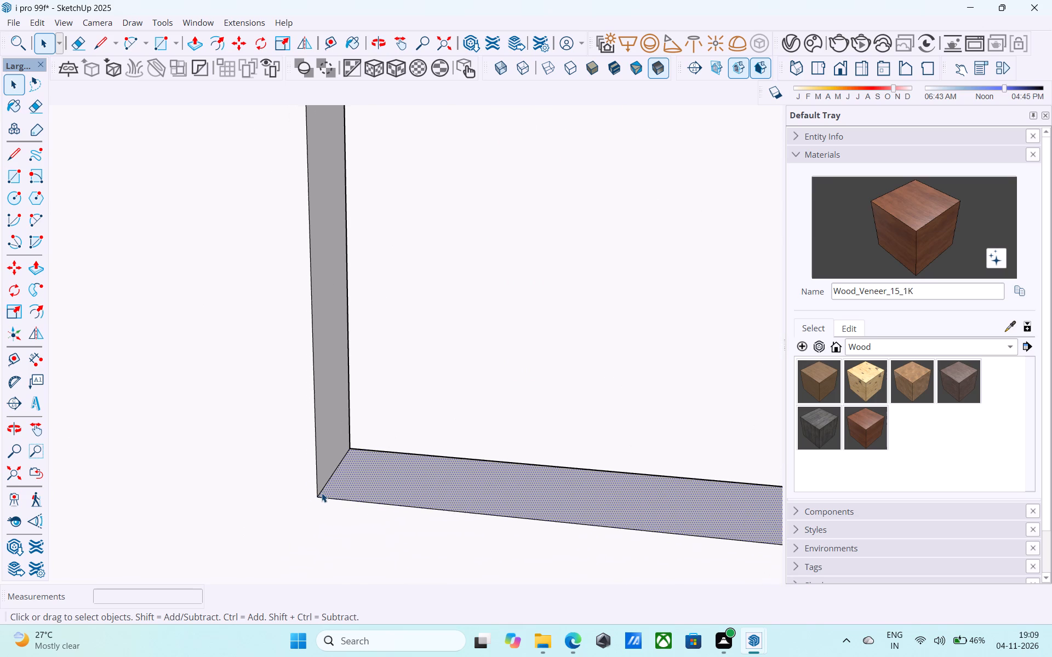
{"action": "key", "text": "m"}
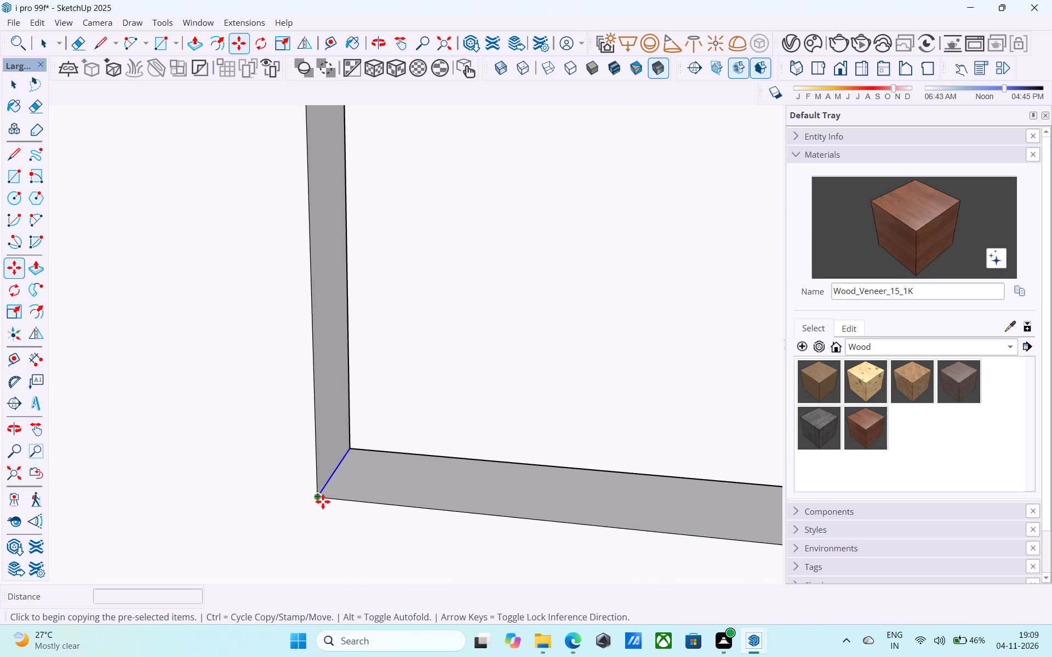
{"action": "left_click", "coordinate": [322, 502]}
{"action": "type", "text": "2'"}
{"action": "key", "text": "Return"}
Extrude the 2' segment on top of the lower border, on the panel's brick-column side, upward by 2' with Push/Pull.
{"action": "scroll", "coordinate": [388, 512], "scroll_direction": "down", "scroll_amount": 9}
{"action": "scroll", "coordinate": [307, 424], "scroll_direction": "down", "scroll_amount": 2}
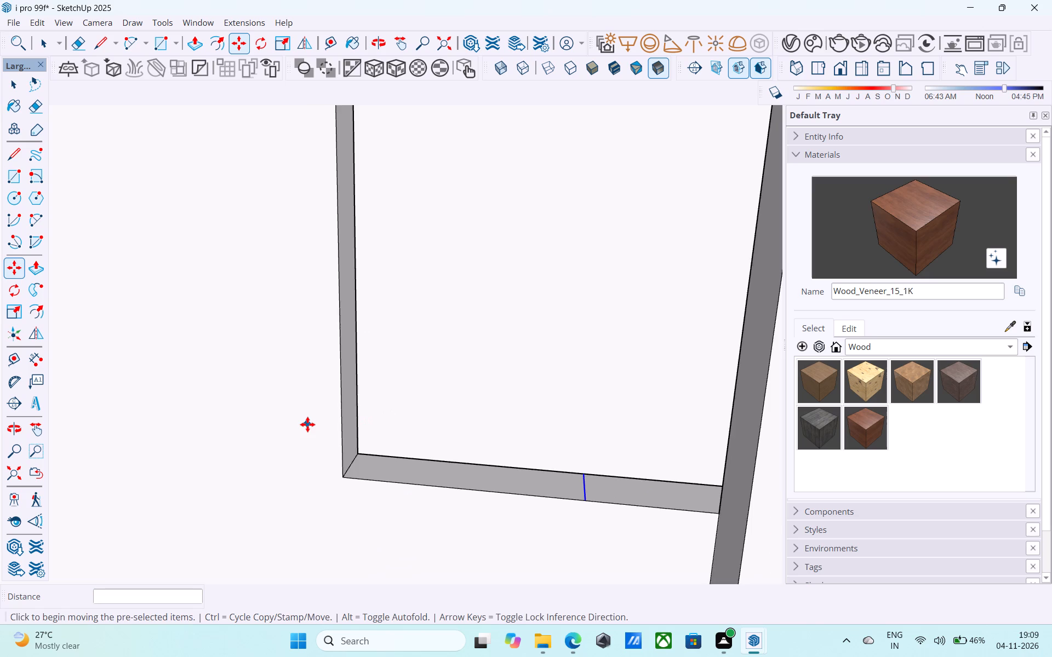
{"action": "scroll", "coordinate": [307, 426], "scroll_direction": "down", "scroll_amount": 5}
{"action": "middle_click_drag", "start_coordinate": [326, 454], "coordinate": [330, 460]}
{"action": "scroll", "coordinate": [388, 465], "scroll_direction": "up", "scroll_amount": 4}
{"action": "key", "text": "space"}
{"action": "left_click", "coordinate": [390, 452]}
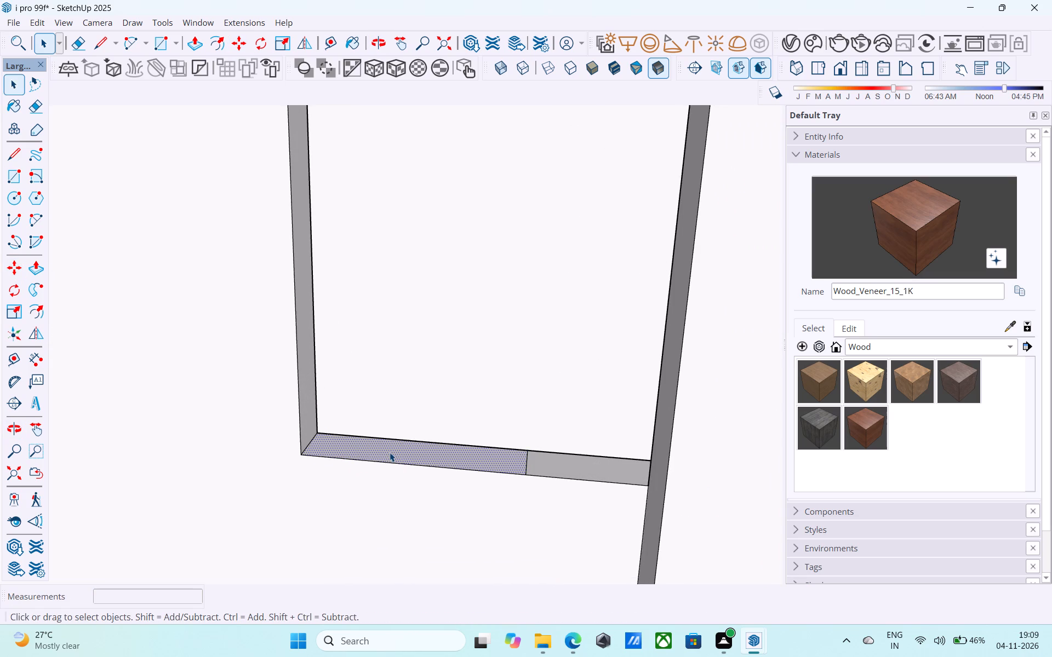
{"action": "key", "text": "p"}
{"action": "left_click", "coordinate": [390, 452]}
{"action": "key", "text": "2"}
{"action": "key", "text": "apostrophe"}
{"action": "key", "text": "Return"}
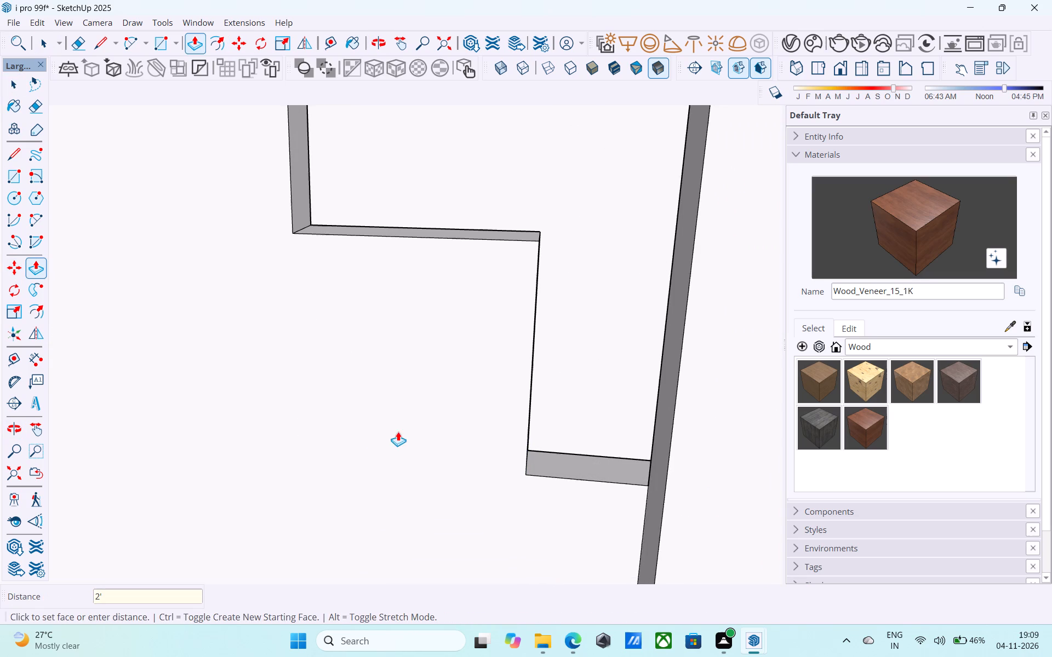
{"action": "key", "text": "space"}
Draw a 2-point arc with a bulge of about 7" across the lower corner of the opening beside the brick column.
{"action": "key", "text": "a"}
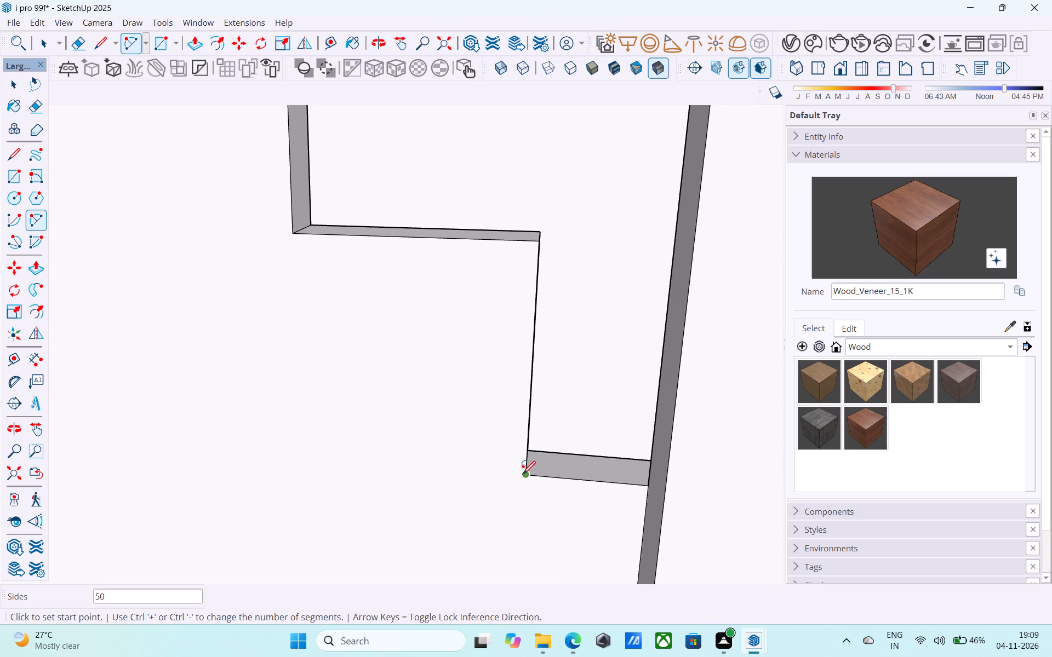
{"action": "left_click", "coordinate": [524, 475]}
{"action": "left_click", "coordinate": [294, 232]}
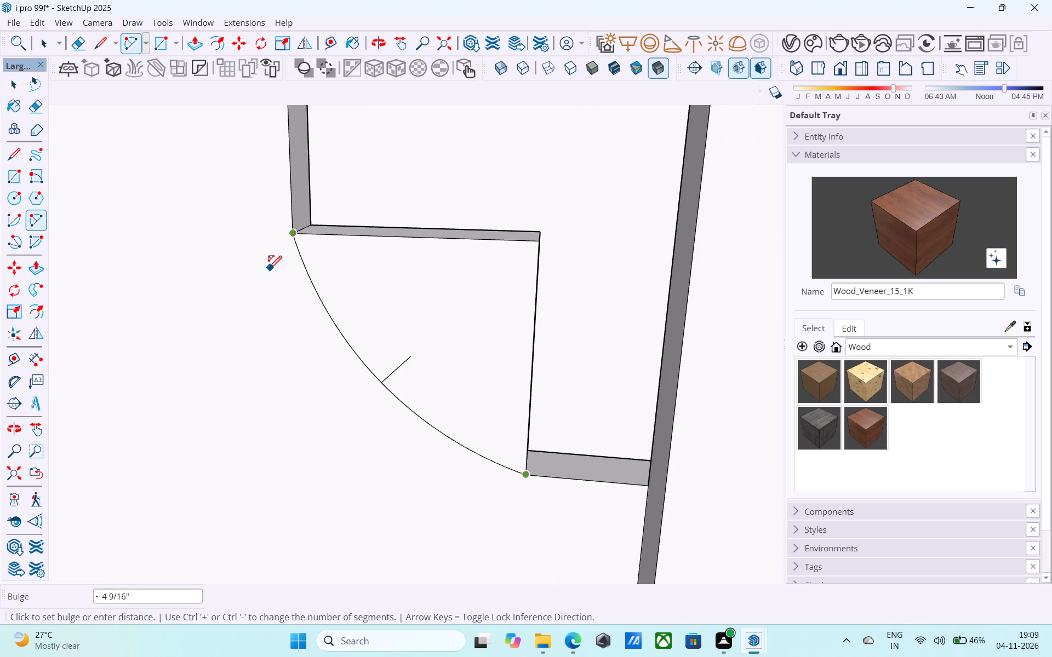
{"action": "middle_click_drag", "start_coordinate": [291, 312], "coordinate": [449, 331]}
{"action": "scroll", "coordinate": [447, 332], "scroll_direction": "down", "scroll_amount": 4}
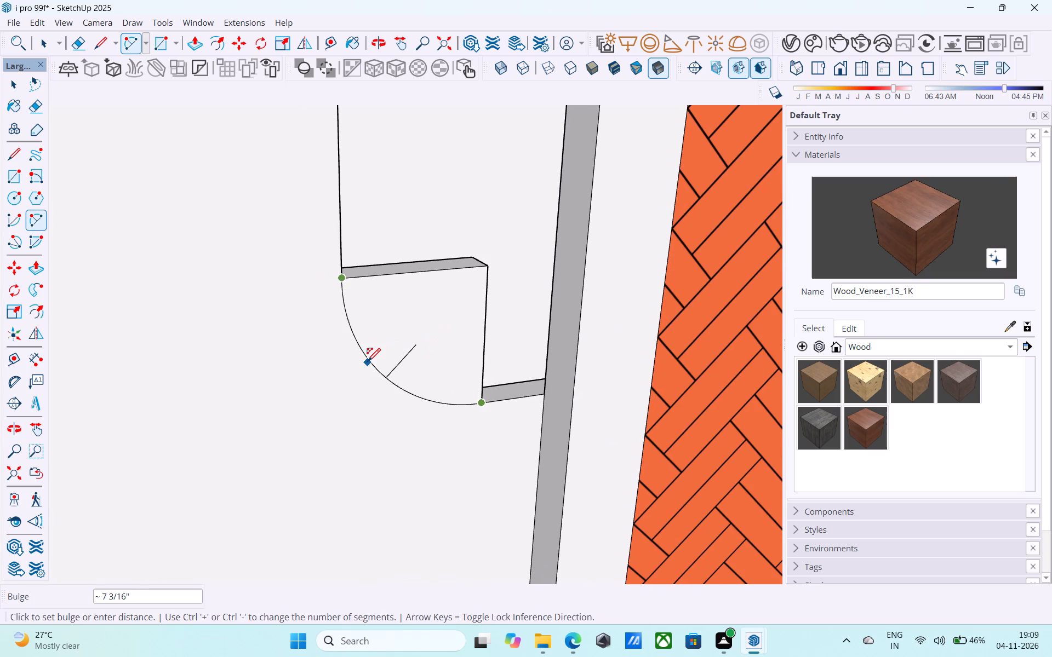
{"action": "scroll", "coordinate": [369, 362], "scroll_direction": "up", "scroll_amount": 4}
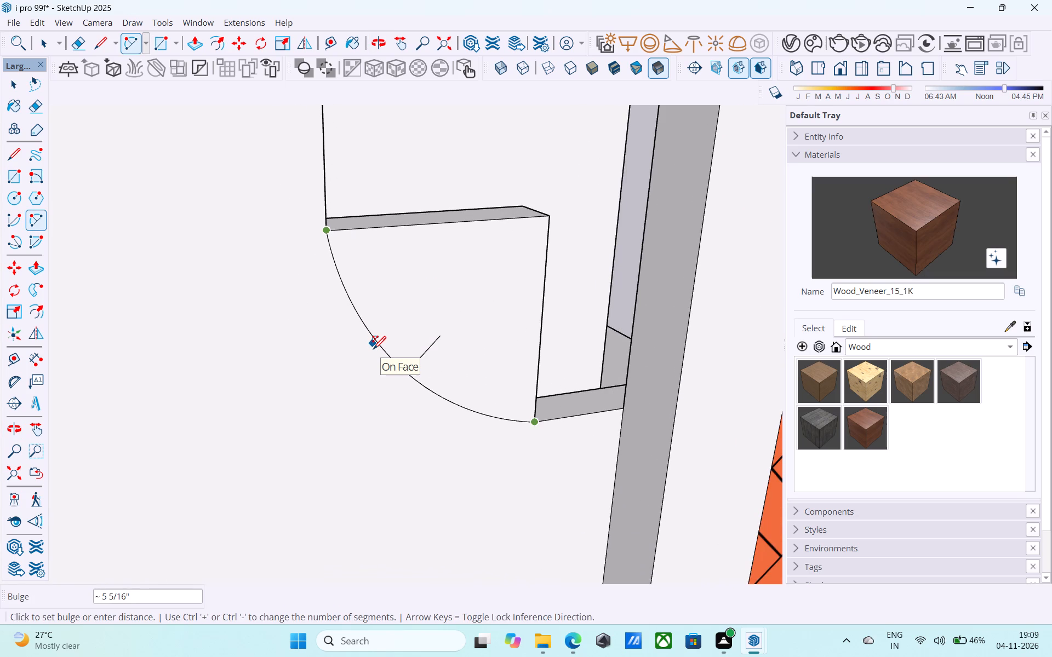
{"action": "scroll", "coordinate": [373, 350], "scroll_direction": "down", "scroll_amount": 10}
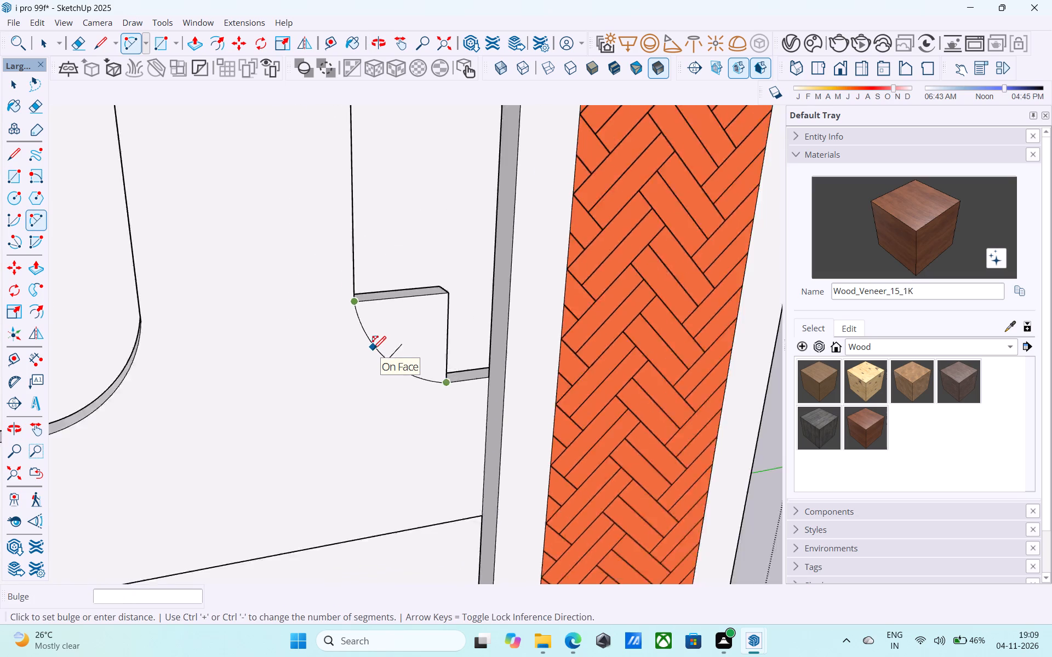
{"action": "scroll", "coordinate": [373, 350], "scroll_direction": "down", "scroll_amount": 11}
{"action": "middle_click_drag", "start_coordinate": [373, 349], "coordinate": [348, 356], "text": "shift"}
{"action": "scroll", "coordinate": [350, 356], "scroll_direction": "up", "scroll_amount": 4}
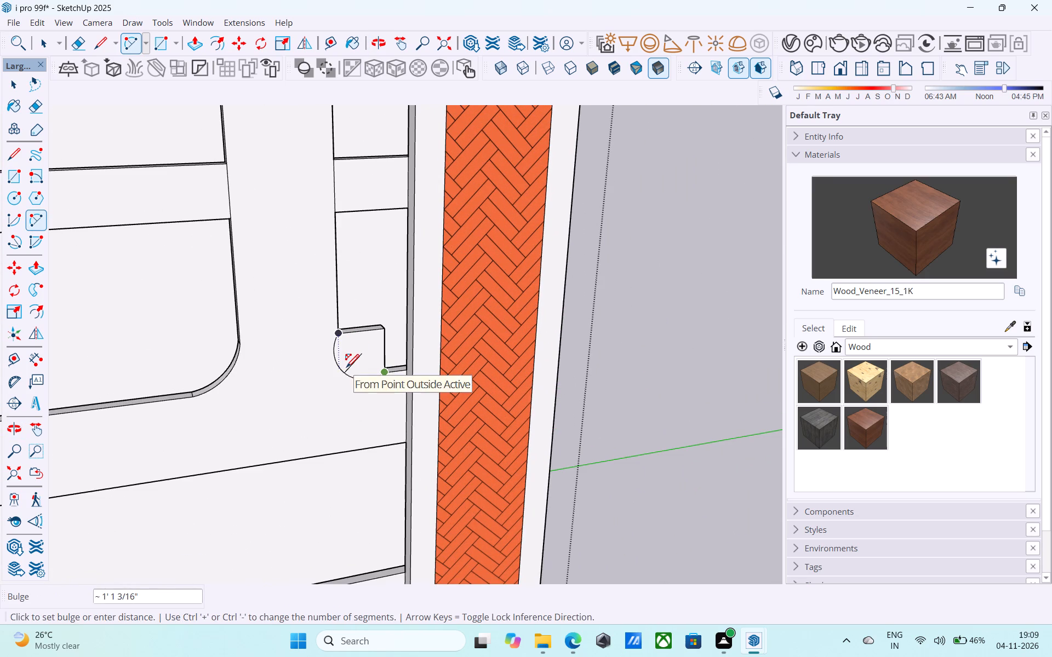
{"action": "scroll", "coordinate": [353, 362], "scroll_direction": "up", "scroll_amount": 3}
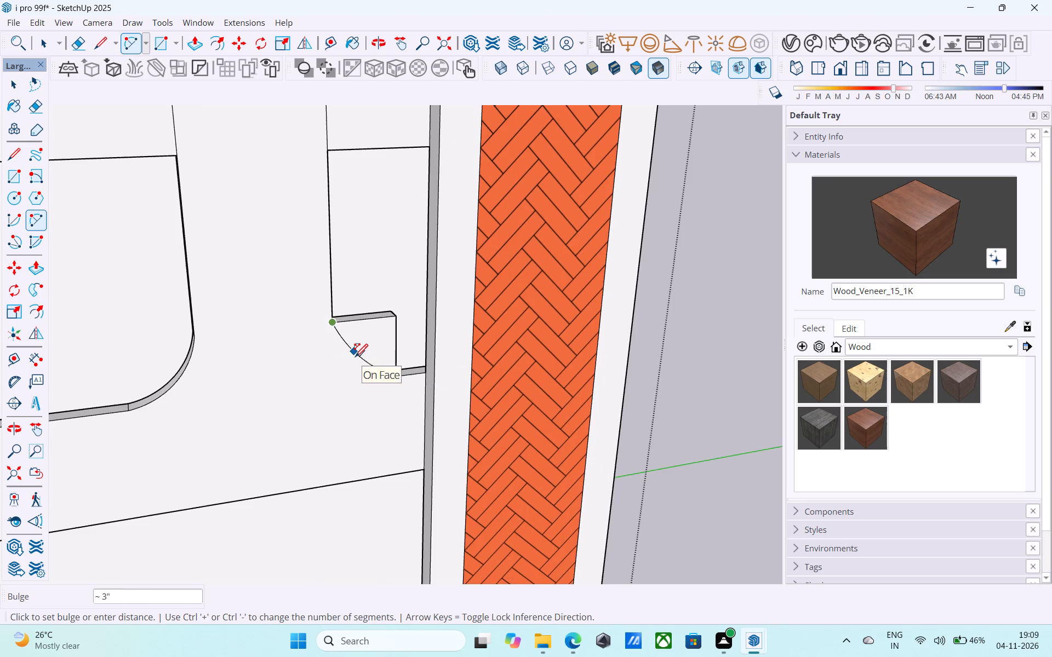
{"action": "scroll", "coordinate": [355, 358], "scroll_direction": "up", "scroll_amount": 4}
{"action": "middle_click_drag", "start_coordinate": [351, 364], "coordinate": [507, 316]}
{"action": "middle_click_drag", "start_coordinate": [344, 367], "coordinate": [291, 377]}
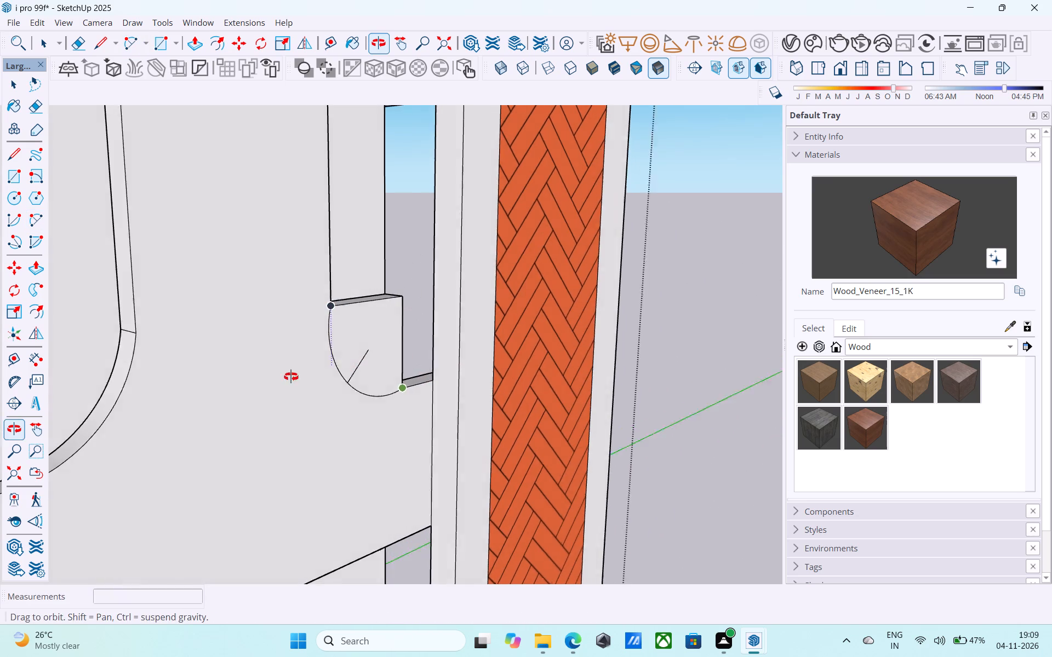
{"action": "middle_click_drag", "start_coordinate": [291, 377], "coordinate": [0, 449]}
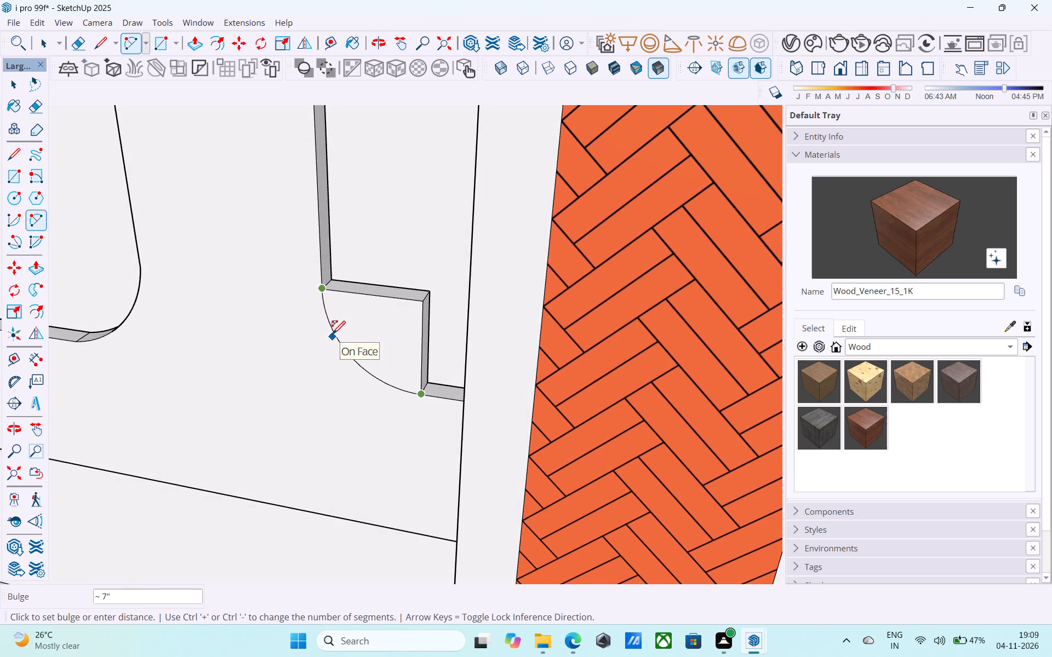
{"action": "left_click", "coordinate": [333, 335]}
{"action": "middle_click_drag", "start_coordinate": [334, 337], "coordinate": [384, 292]}
Push the arc-bounded area at the lower corner of the opening beside the brick column inward with Push/Pull.
{"action": "key", "text": "space"}
{"action": "scroll", "coordinate": [383, 308], "scroll_direction": "up", "scroll_amount": 2}
{"action": "left_click", "coordinate": [386, 341]}
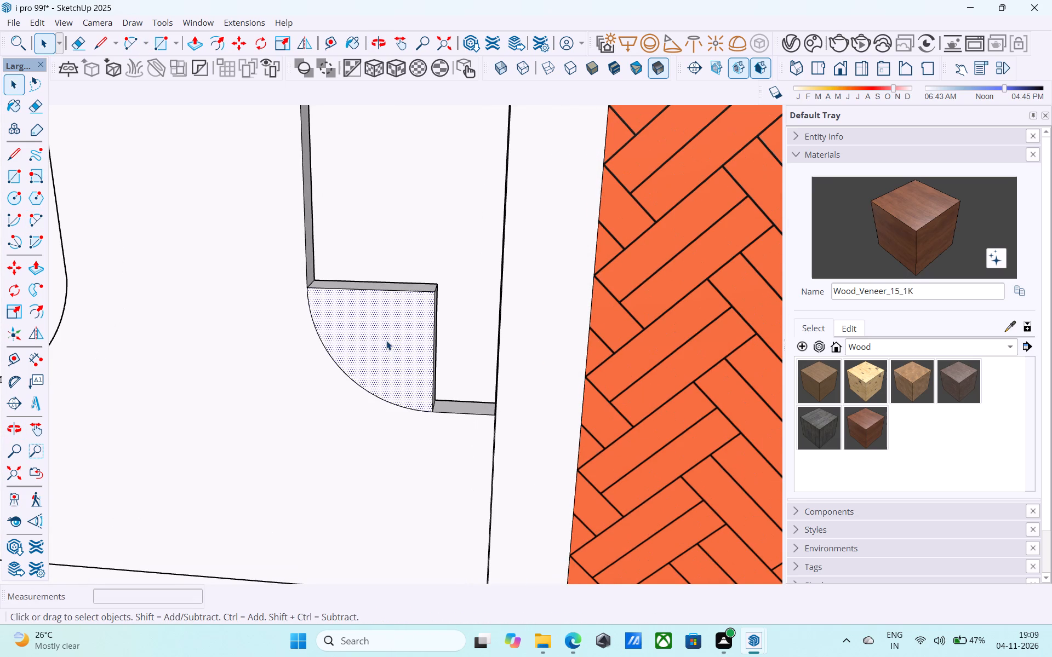
{"action": "key", "text": "p"}
{"action": "left_click", "coordinate": [388, 343]}
{"action": "left_click", "coordinate": [397, 325]}
{"action": "key", "text": "space"}
Save the model.
{"action": "scroll", "coordinate": [415, 287], "scroll_direction": "down", "scroll_amount": 12}
{"action": "scroll", "coordinate": [415, 287], "scroll_direction": "up", "scroll_amount": 1}
{"action": "scroll", "coordinate": [415, 287], "scroll_direction": "down", "scroll_amount": 6}
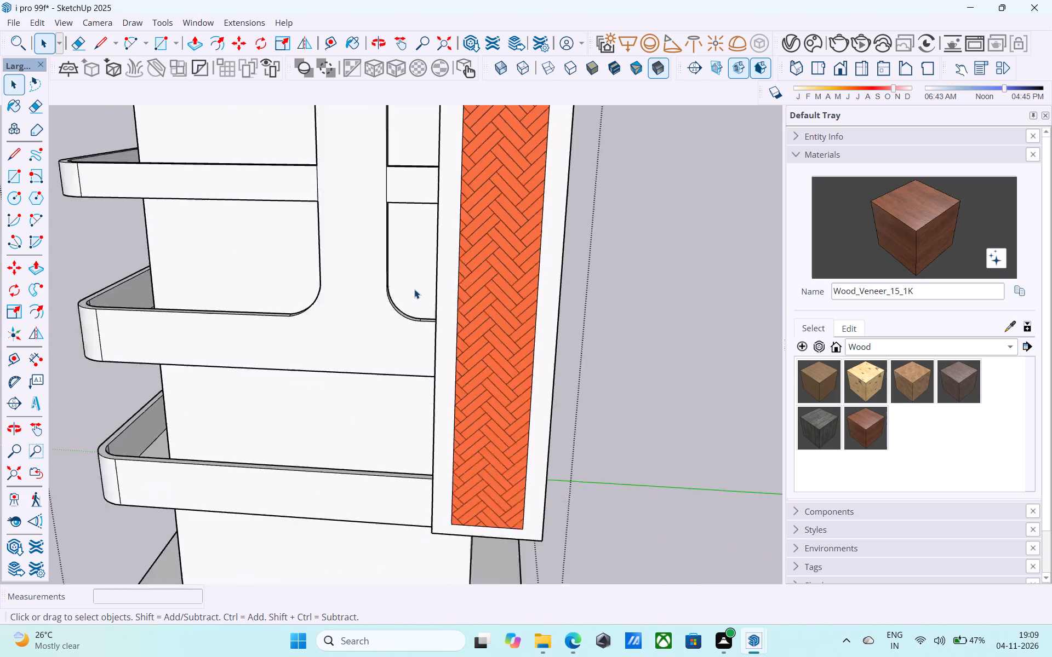
{"action": "scroll", "coordinate": [414, 289], "scroll_direction": "down", "scroll_amount": 8}
{"action": "middle_click_drag", "start_coordinate": [403, 331], "coordinate": [423, 223]}
{"action": "scroll", "coordinate": [409, 209], "scroll_direction": "up", "scroll_amount": 7}
{"action": "middle_click_drag", "start_coordinate": [407, 193], "coordinate": [398, 358]}
{"action": "scroll", "coordinate": [403, 351], "scroll_direction": "down", "scroll_amount": 5}
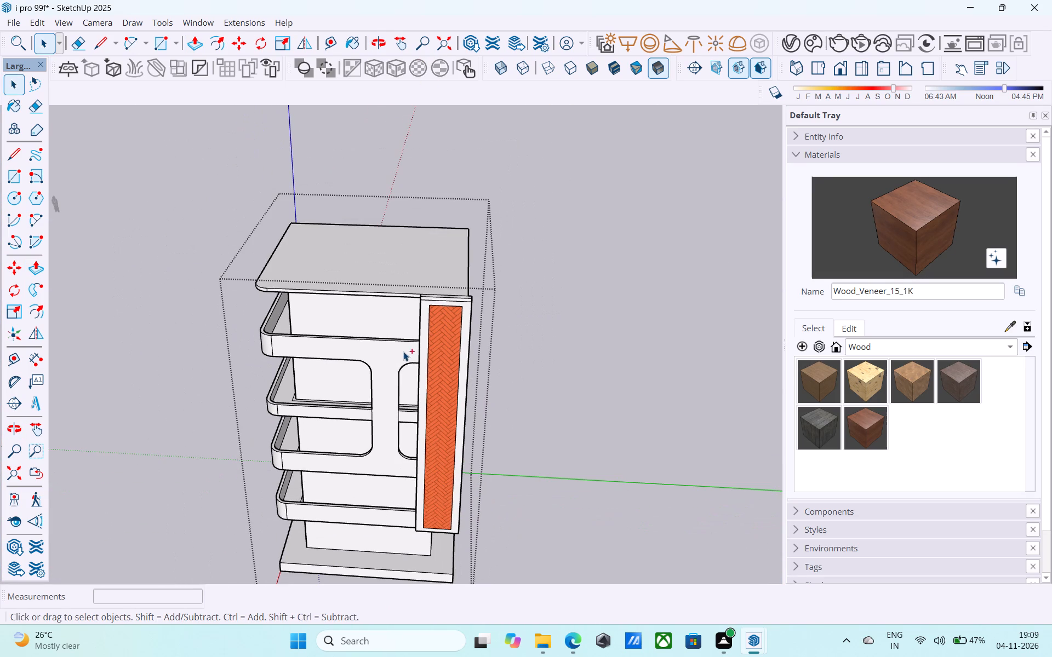
{"action": "key", "text": "ctrl+s"}
Examine the shelf borders, vertical panel and rounded openings of the whole tower from several angles.
{"action": "scroll", "coordinate": [403, 351], "scroll_direction": "down", "scroll_amount": 6}
{"action": "middle_click_drag", "start_coordinate": [403, 351], "coordinate": [448, 377], "text": "shift"}
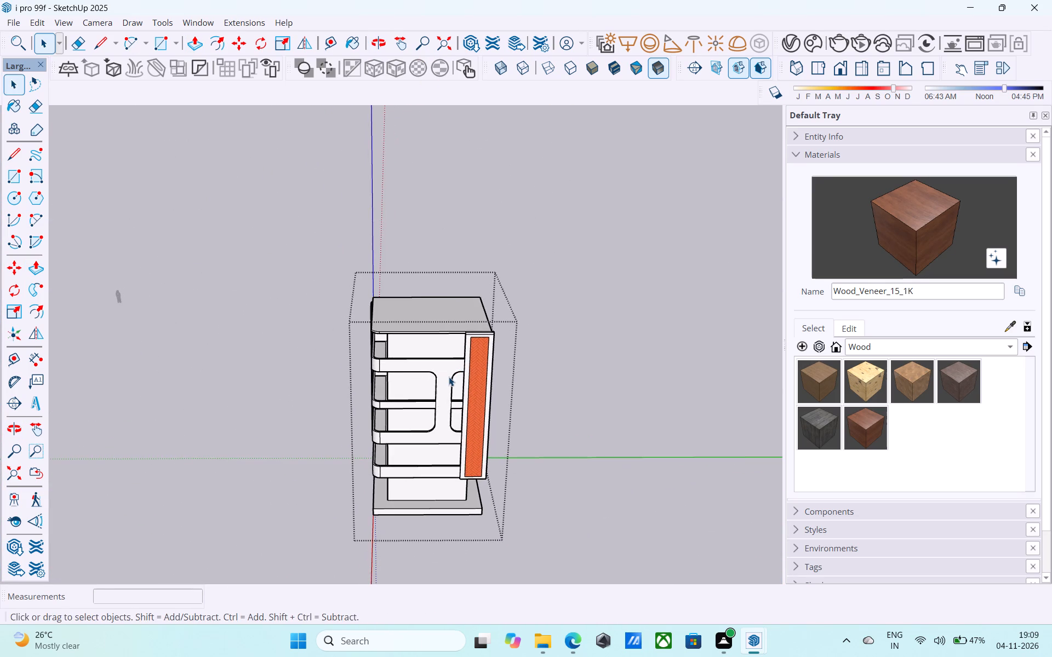
{"action": "middle_click_drag", "start_coordinate": [456, 436], "coordinate": [487, 437], "text": "shift"}
{"action": "scroll", "coordinate": [484, 417], "scroll_direction": "up", "scroll_amount": 9}
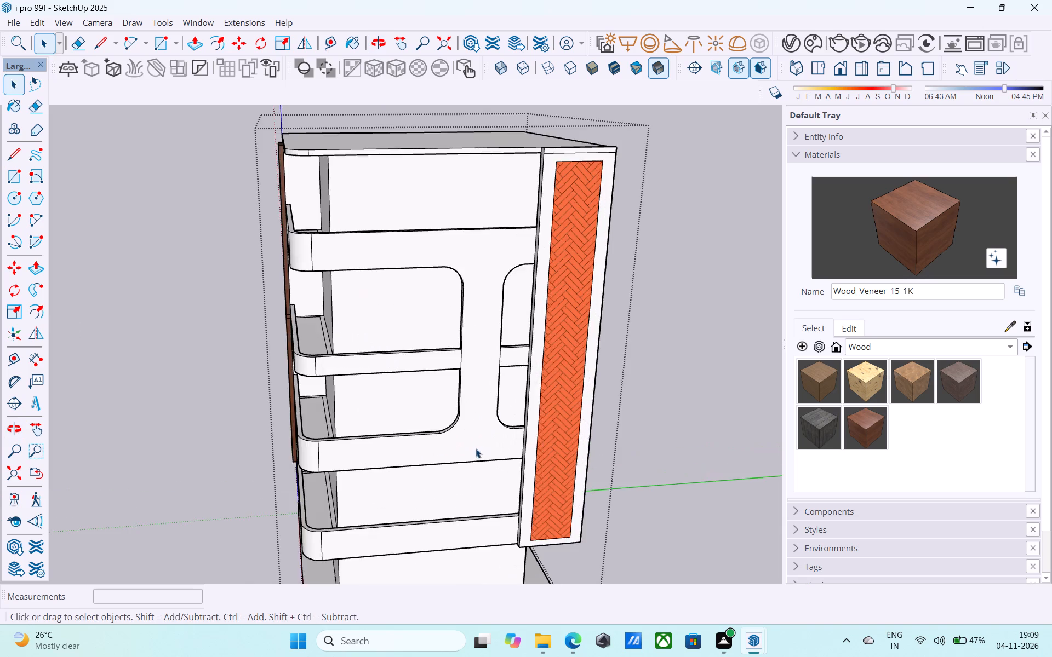
{"action": "scroll", "coordinate": [476, 448], "scroll_direction": "up", "scroll_amount": 1}
{"action": "middle_click_drag", "start_coordinate": [474, 448], "coordinate": [570, 377], "text": "shift"}
{"action": "scroll", "coordinate": [571, 364], "scroll_direction": "down", "scroll_amount": 2}
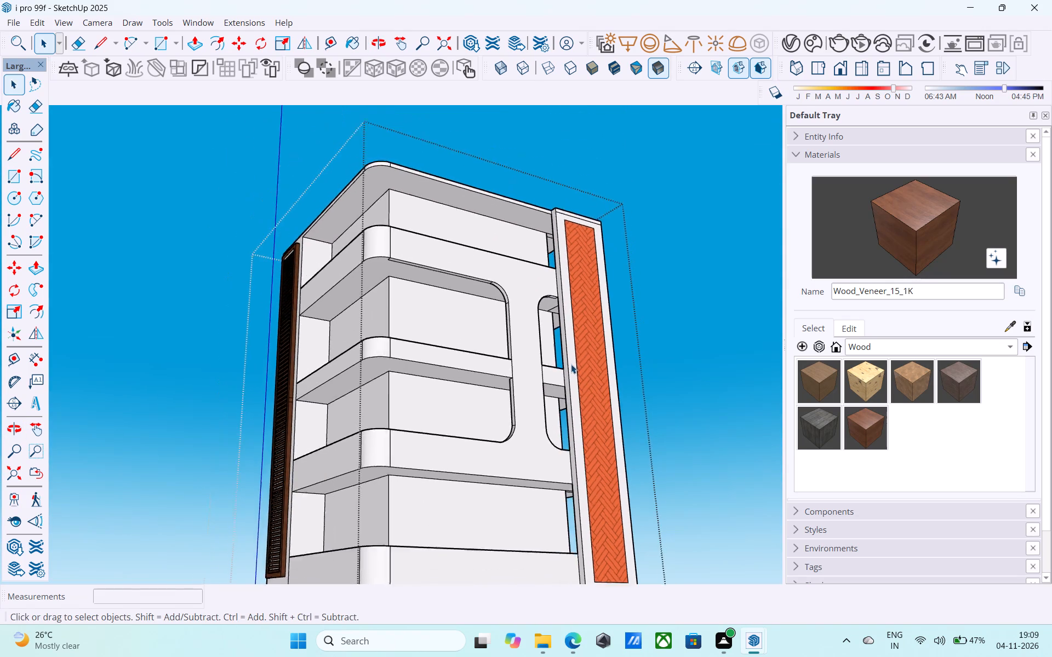
{"action": "scroll", "coordinate": [571, 364], "scroll_direction": "down", "scroll_amount": 6}
{"action": "middle_click_drag", "start_coordinate": [571, 364], "coordinate": [600, 419], "text": "shift"}
{"action": "middle_click_drag", "start_coordinate": [534, 491], "coordinate": [507, 492]}
{"action": "middle_click_drag", "start_coordinate": [506, 494], "coordinate": [526, 475]}
Hide the two vertical seam edges on either side of the lowest shelf border's rounded outer corner.
{"action": "scroll", "coordinate": [488, 359], "scroll_direction": "up", "scroll_amount": 4}
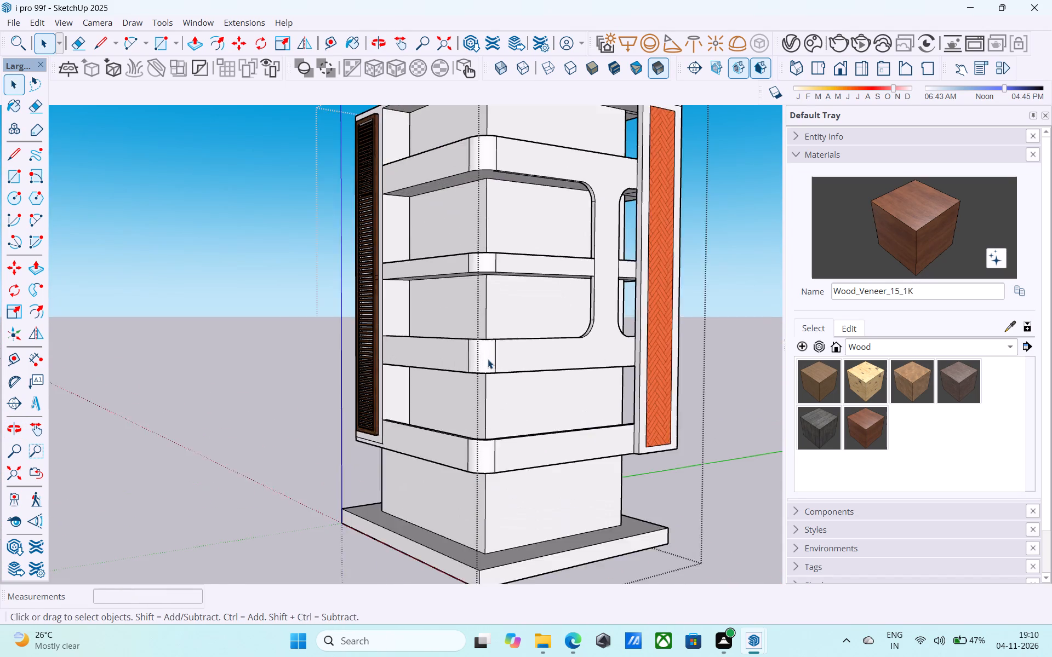
{"action": "scroll", "coordinate": [488, 359], "scroll_direction": "up", "scroll_amount": 5}
{"action": "scroll", "coordinate": [495, 531], "scroll_direction": "up", "scroll_amount": 14}
{"action": "left_click", "coordinate": [501, 481]}
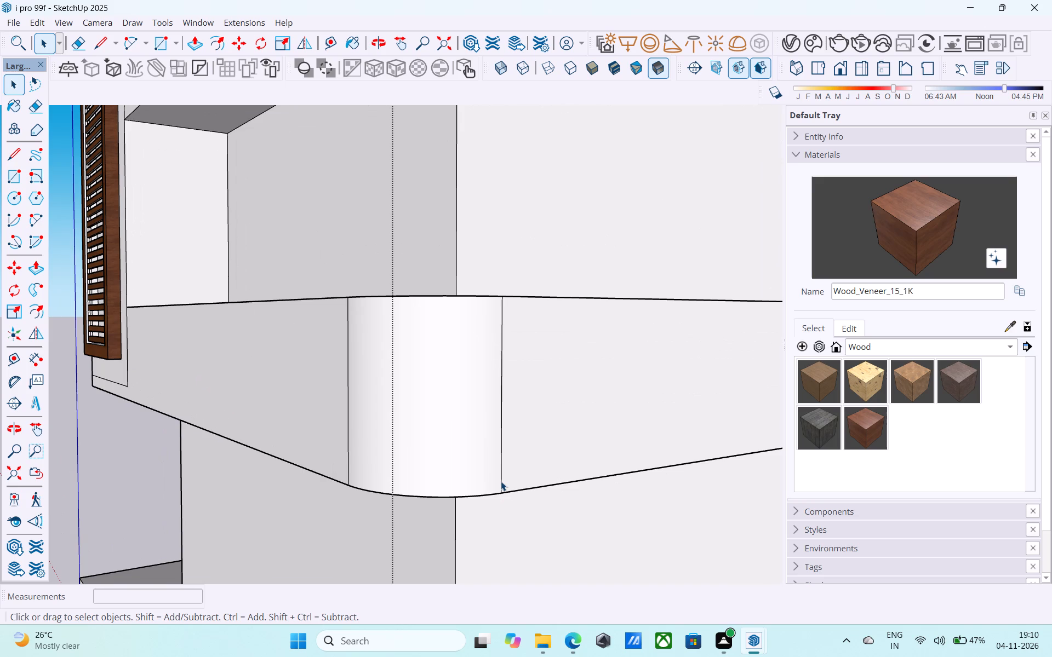
{"action": "left_click", "coordinate": [502, 480]}
{"action": "right_click", "coordinate": [502, 480]}
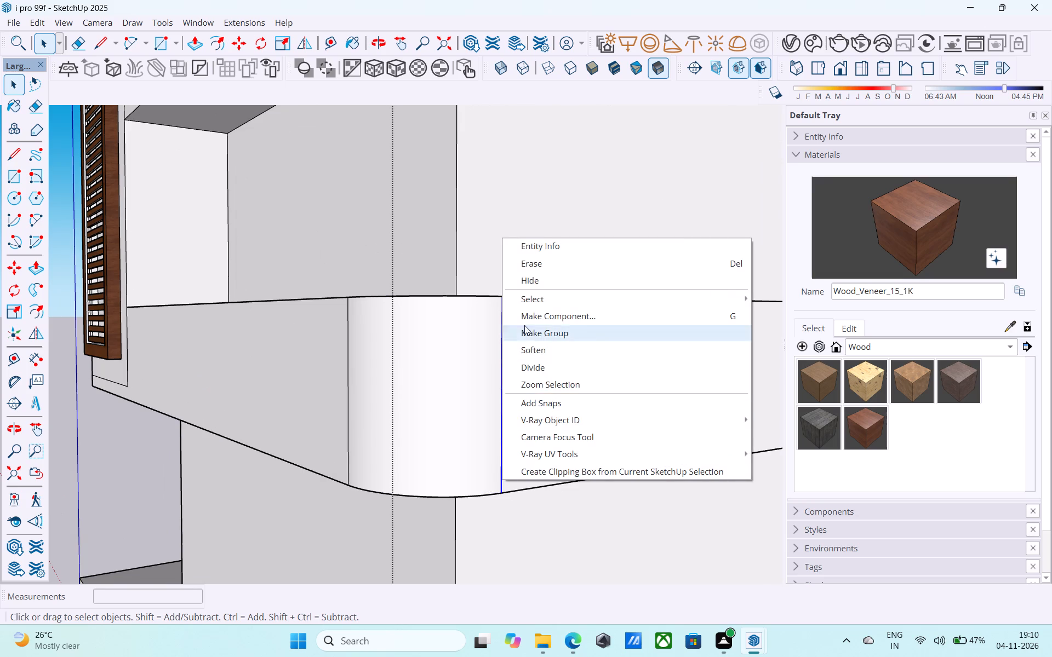
{"action": "left_click", "coordinate": [528, 280]}
{"action": "scroll", "coordinate": [485, 318], "scroll_direction": "down", "scroll_amount": 4}
{"action": "middle_click_drag", "start_coordinate": [478, 325], "coordinate": [472, 327]}
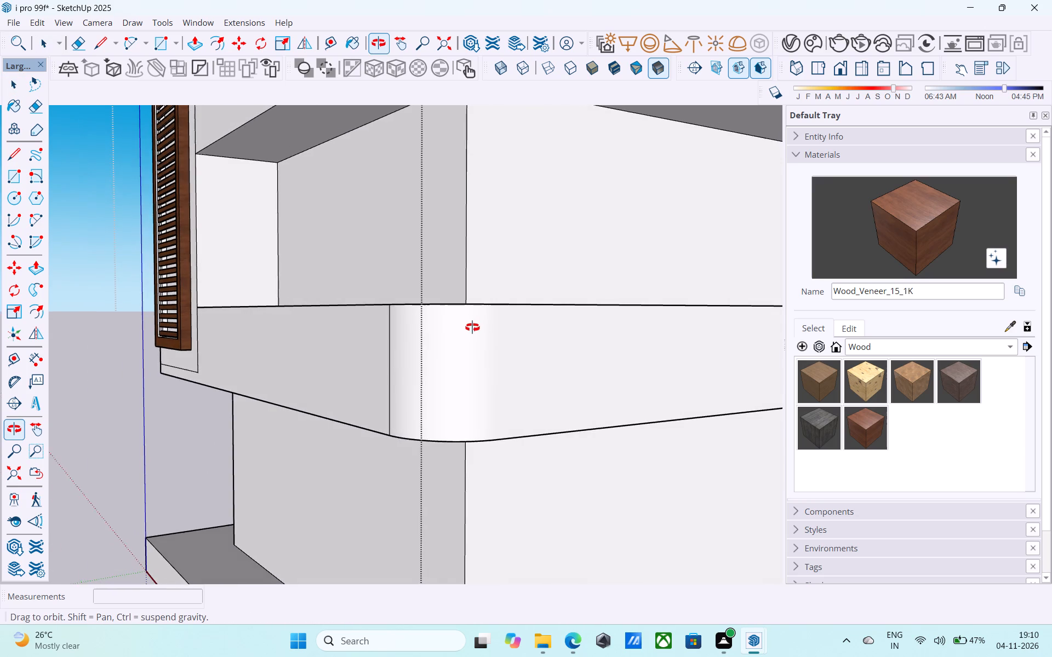
{"action": "middle_click_drag", "start_coordinate": [472, 327], "coordinate": [568, 355]}
{"action": "scroll", "coordinate": [568, 355], "scroll_direction": "down", "scroll_amount": 2}
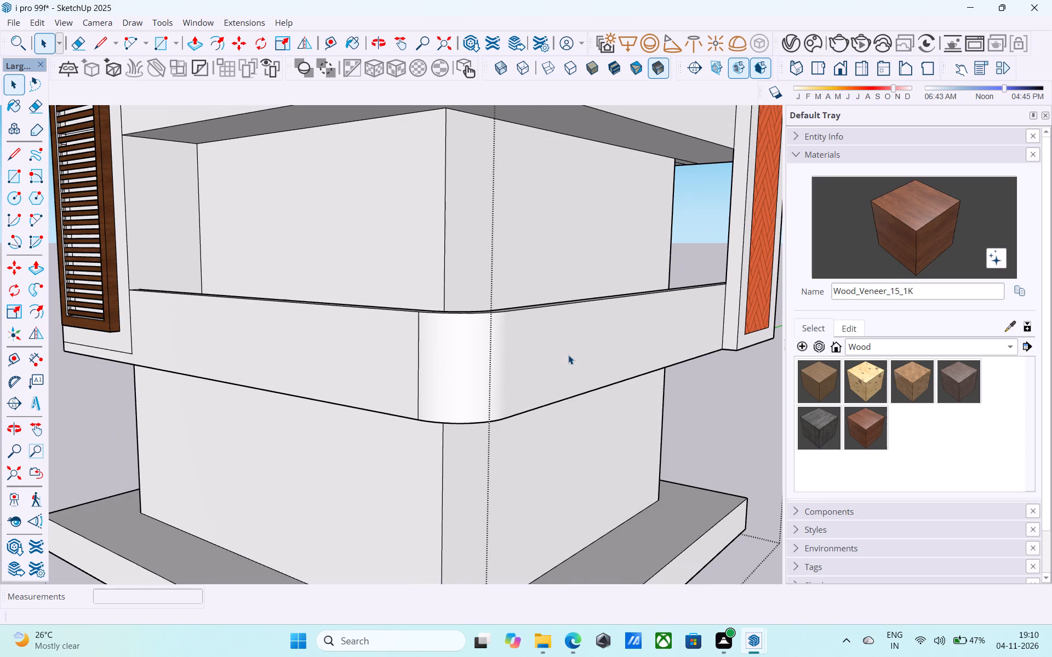
{"action": "left_click", "coordinate": [417, 345]}
{"action": "right_click", "coordinate": [418, 343]}
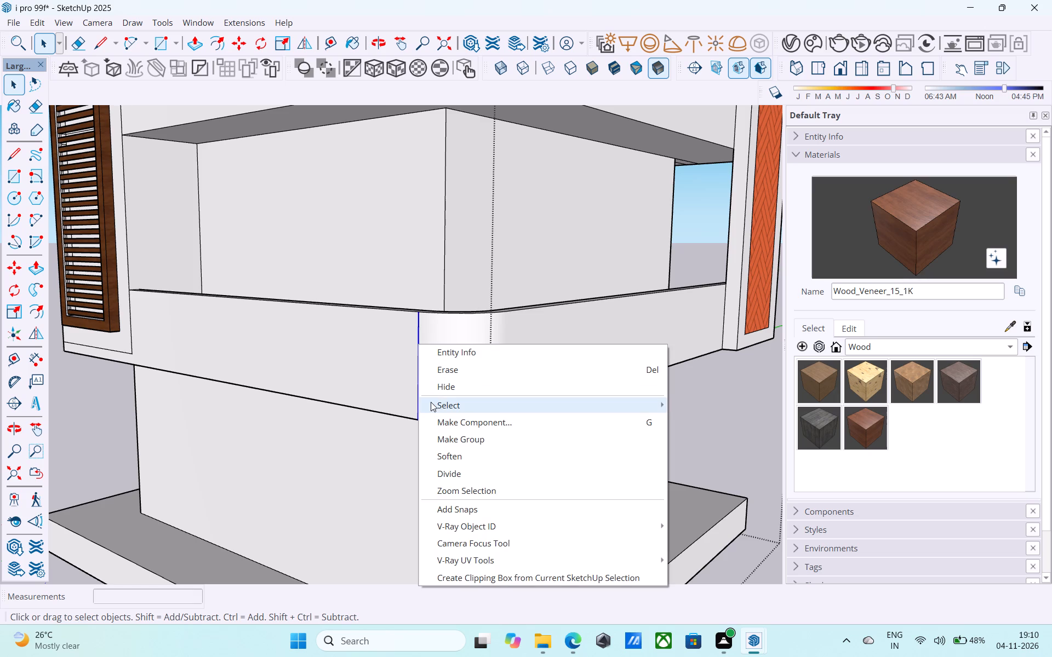
{"action": "left_click", "coordinate": [442, 391]}
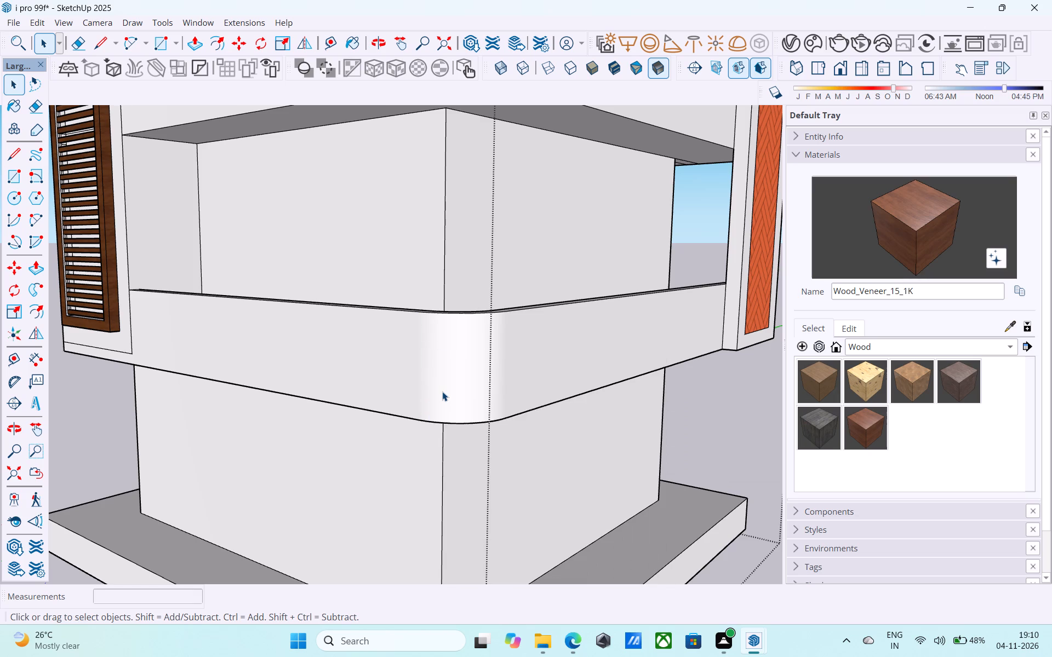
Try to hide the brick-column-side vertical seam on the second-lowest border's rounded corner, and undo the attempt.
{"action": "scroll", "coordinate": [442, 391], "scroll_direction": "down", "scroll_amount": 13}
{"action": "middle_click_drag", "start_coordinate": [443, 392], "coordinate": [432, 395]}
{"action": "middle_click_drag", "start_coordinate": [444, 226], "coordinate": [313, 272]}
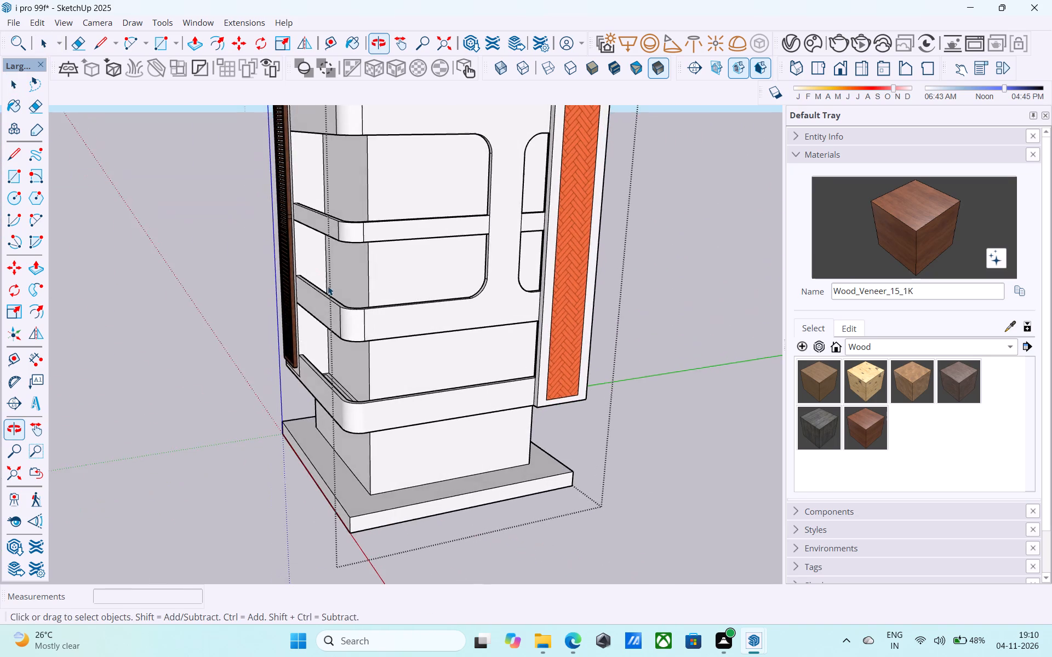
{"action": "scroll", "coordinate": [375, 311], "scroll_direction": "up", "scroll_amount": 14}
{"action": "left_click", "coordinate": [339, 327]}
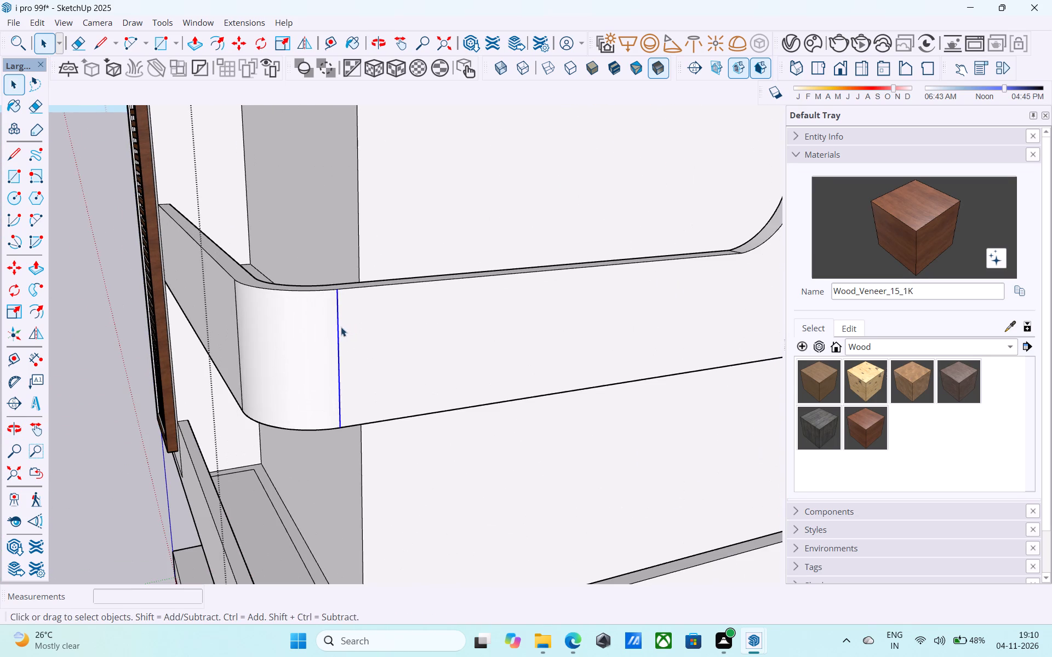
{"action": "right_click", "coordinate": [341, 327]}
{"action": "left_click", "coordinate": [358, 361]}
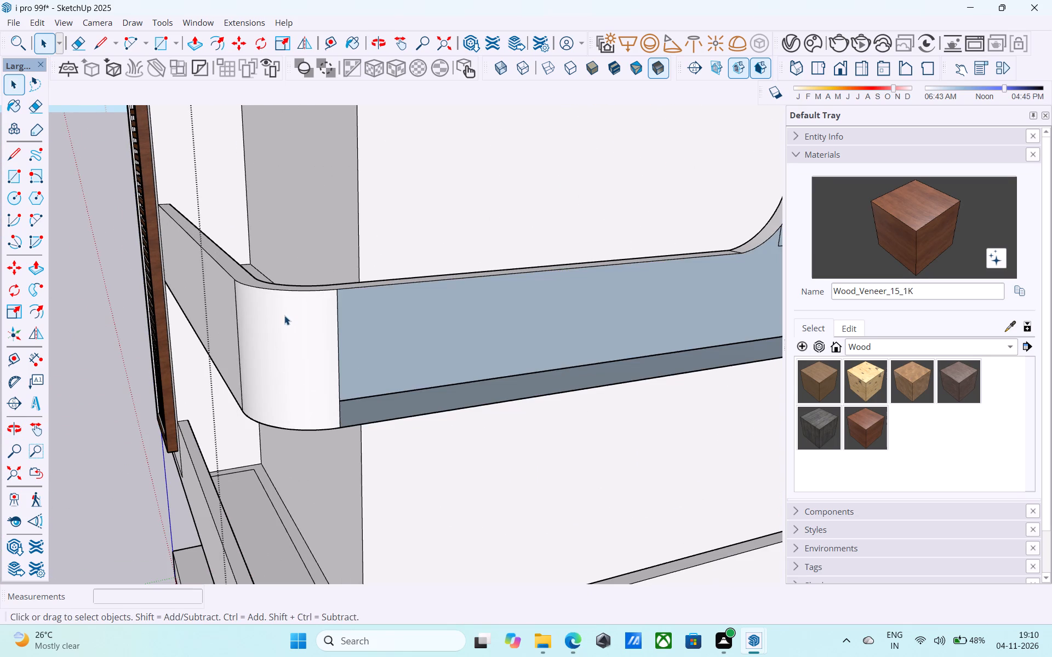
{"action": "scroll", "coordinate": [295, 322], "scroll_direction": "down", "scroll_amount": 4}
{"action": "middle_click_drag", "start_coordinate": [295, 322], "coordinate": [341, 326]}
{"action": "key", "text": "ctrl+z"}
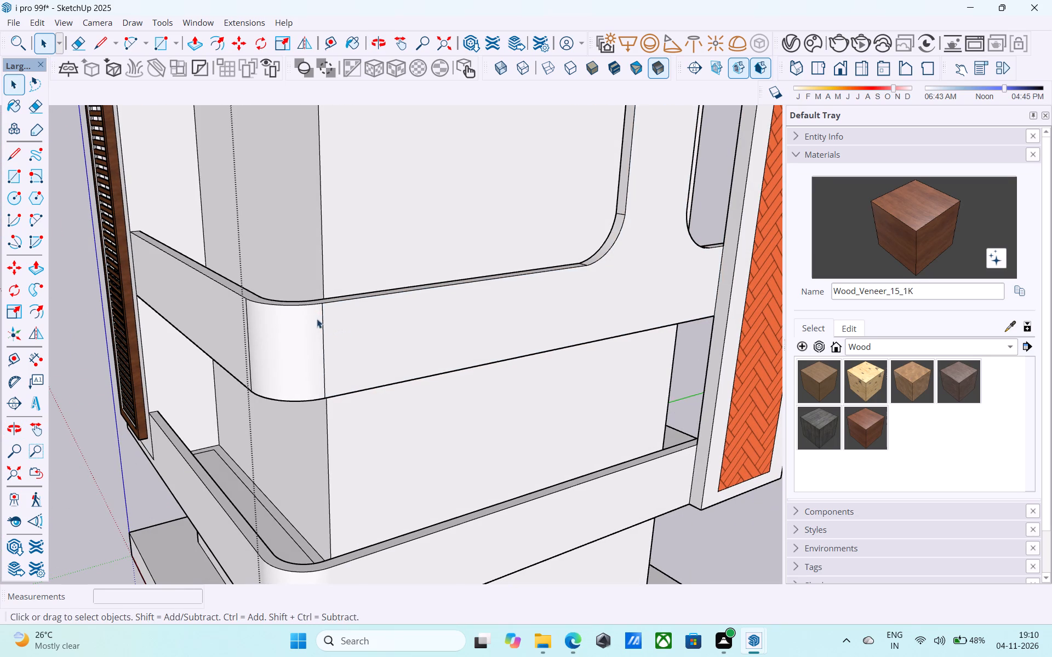
Hide the two vertical seam edges on either side of the second-lowest shelf border's rounded outer corner.
{"action": "left_click", "coordinate": [324, 322]}
{"action": "right_click", "coordinate": [324, 322]}
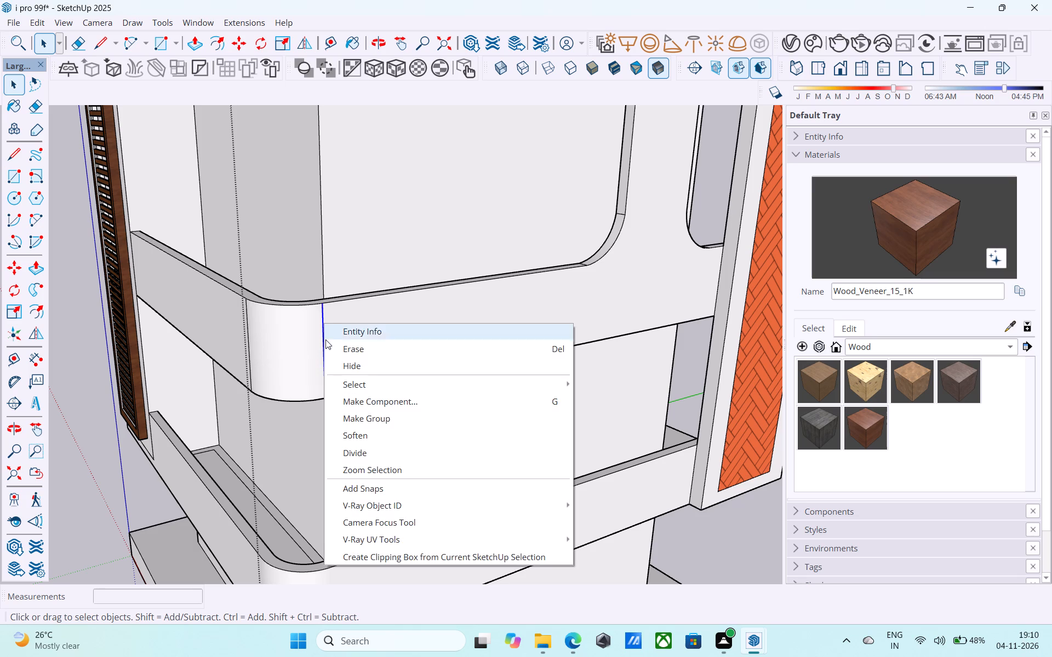
{"action": "left_click", "coordinate": [340, 360]}
{"action": "scroll", "coordinate": [340, 360], "scroll_direction": "down", "scroll_amount": 6}
{"action": "middle_click_drag", "start_coordinate": [340, 360], "coordinate": [530, 360]}
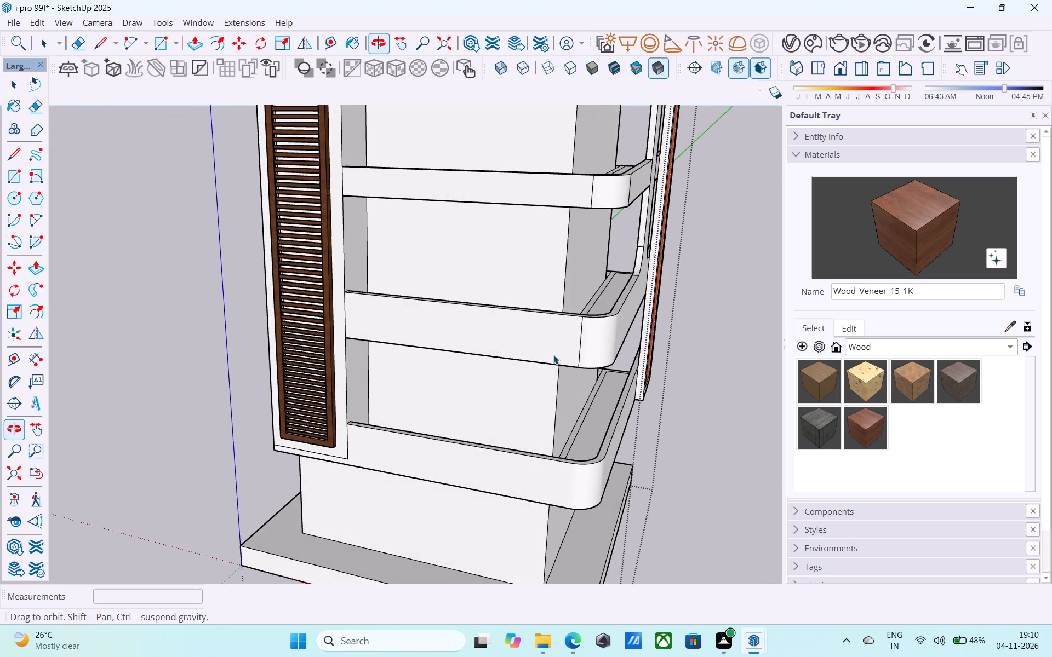
{"action": "scroll", "coordinate": [579, 346], "scroll_direction": "up", "scroll_amount": 8}
{"action": "left_click", "coordinate": [580, 336]}
{"action": "right_click", "coordinate": [580, 336]}
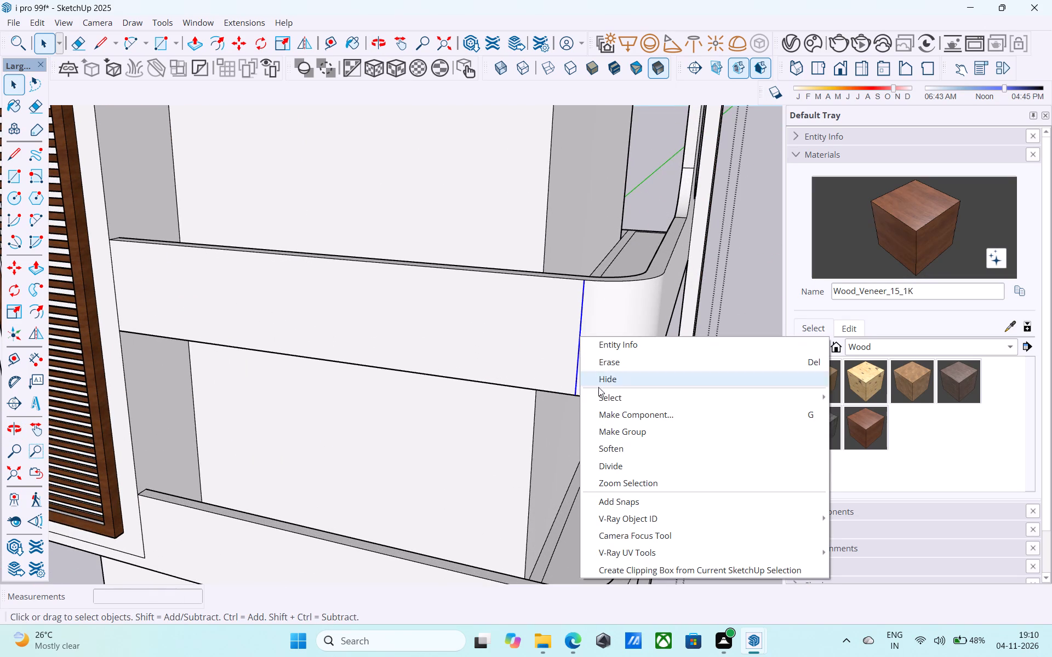
{"action": "left_click", "coordinate": [612, 386]}
Hide the two vertical seam edges on either side of the third-lowest shelf border's rounded outer corner.
{"action": "scroll", "coordinate": [454, 396], "scroll_direction": "down", "scroll_amount": 18}
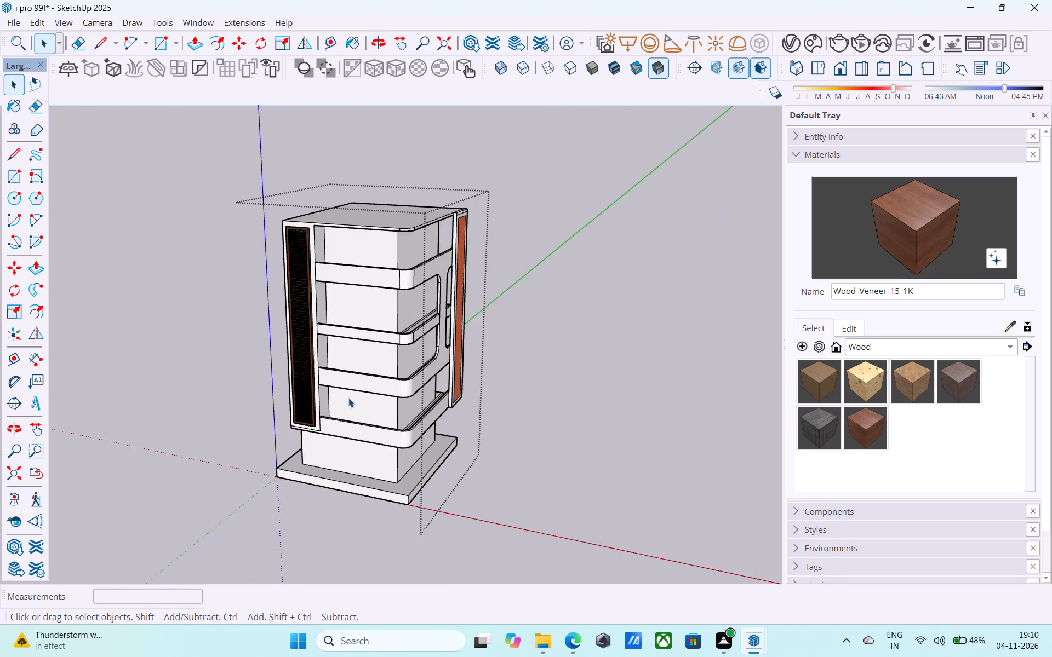
{"action": "middle_click_drag", "start_coordinate": [344, 400], "coordinate": [279, 404]}
{"action": "scroll", "coordinate": [325, 354], "scroll_direction": "up", "scroll_amount": 5}
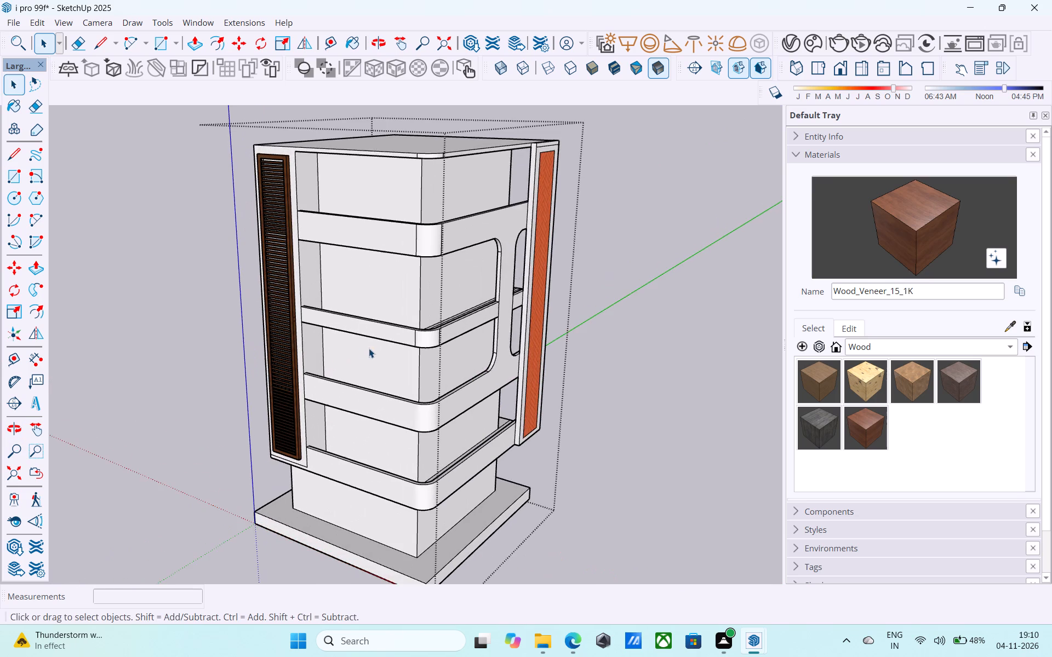
{"action": "scroll", "coordinate": [412, 333], "scroll_direction": "up", "scroll_amount": 5}
{"action": "scroll", "coordinate": [413, 333], "scroll_direction": "down", "scroll_amount": 2}
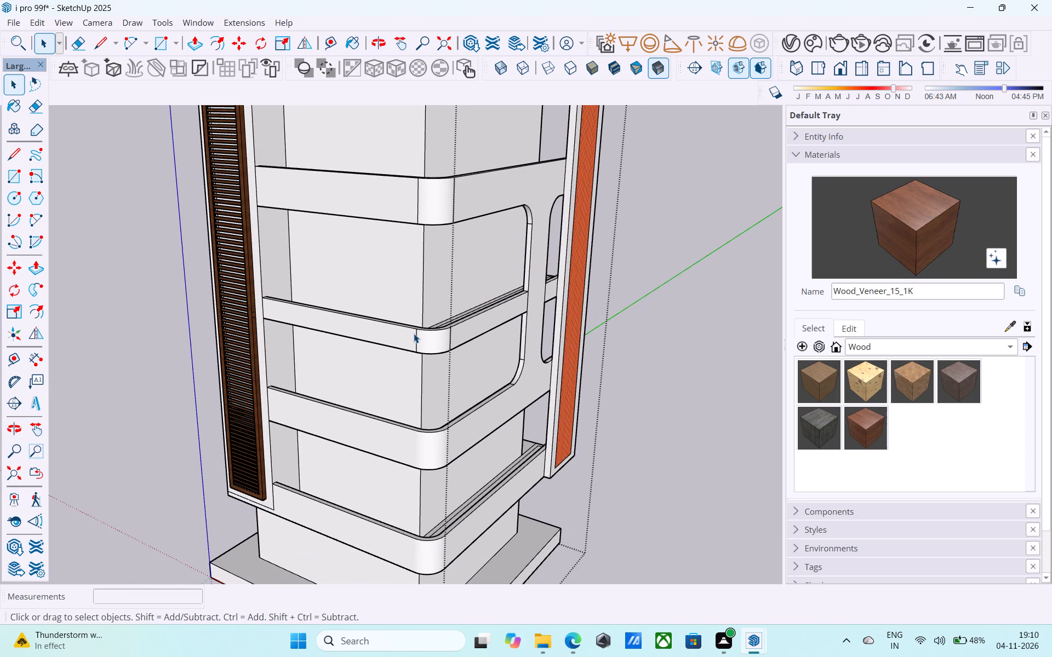
{"action": "scroll", "coordinate": [422, 335], "scroll_direction": "up", "scroll_amount": 12}
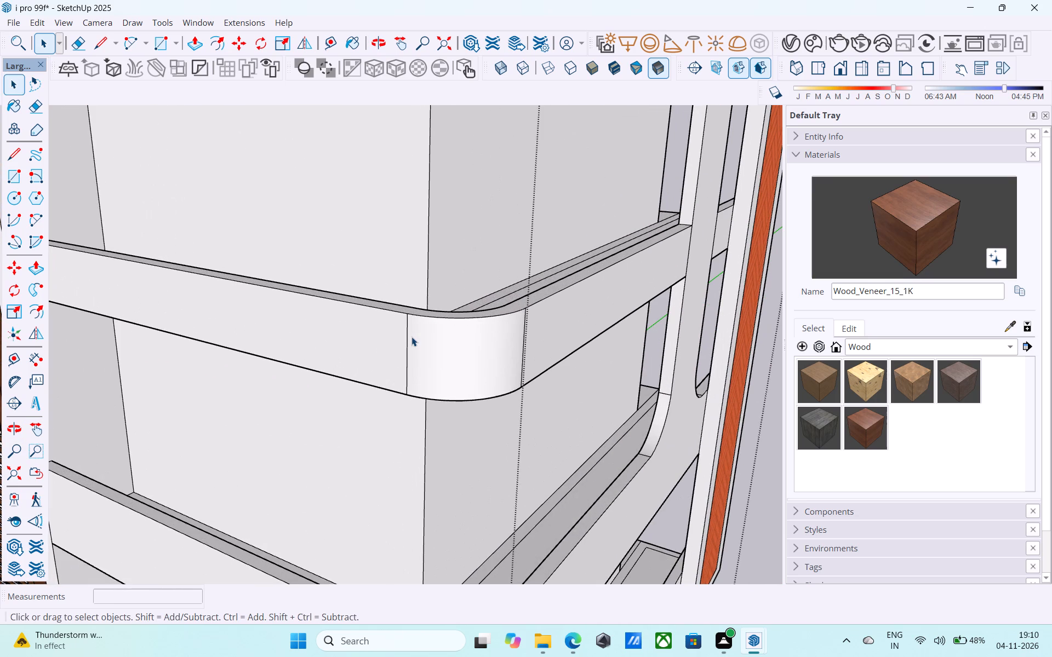
{"action": "left_click", "coordinate": [407, 337]}
{"action": "right_click", "coordinate": [407, 337]}
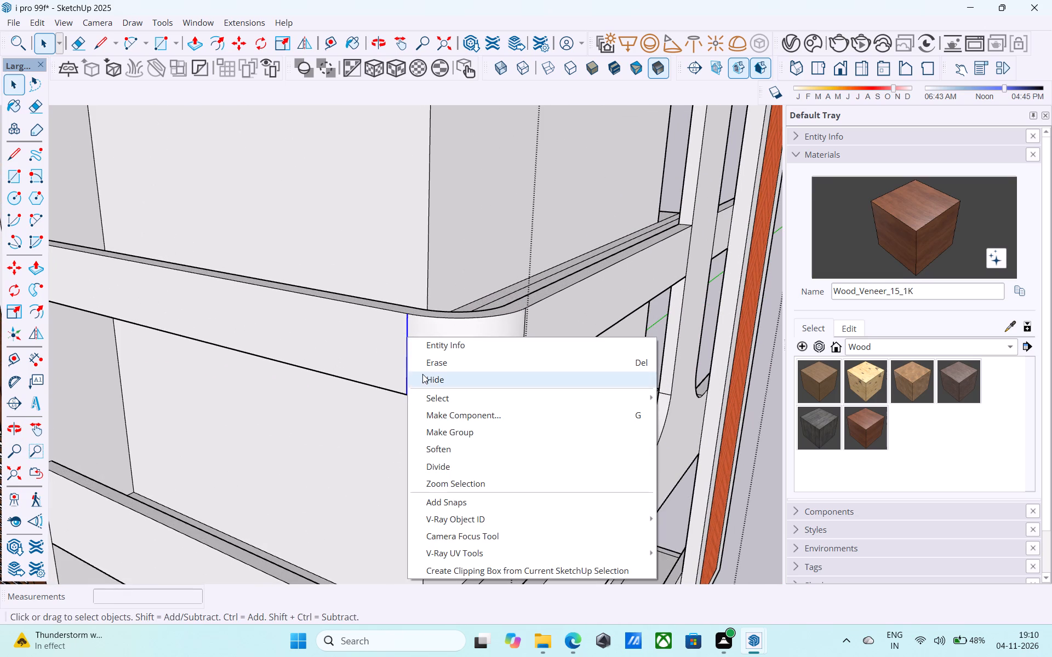
{"action": "left_click", "coordinate": [422, 374]}
{"action": "middle_click_drag", "start_coordinate": [444, 362], "coordinate": [261, 364]}
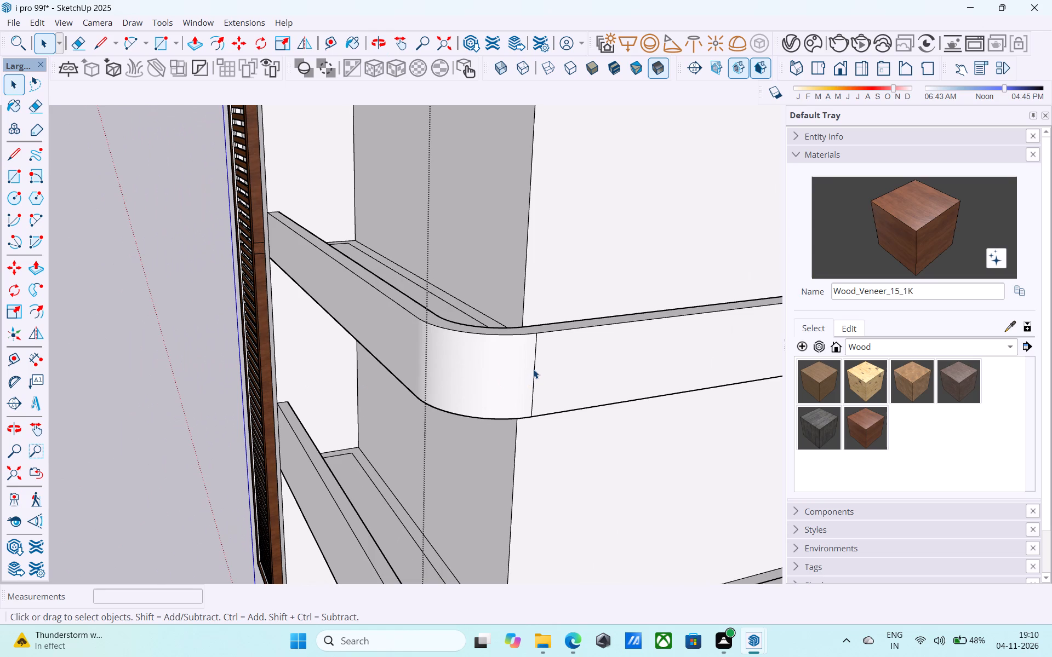
{"action": "left_click", "coordinate": [533, 368]}
{"action": "right_click", "coordinate": [533, 368]}
{"action": "left_click", "coordinate": [535, 370]}
{"action": "right_click", "coordinate": [535, 370]}
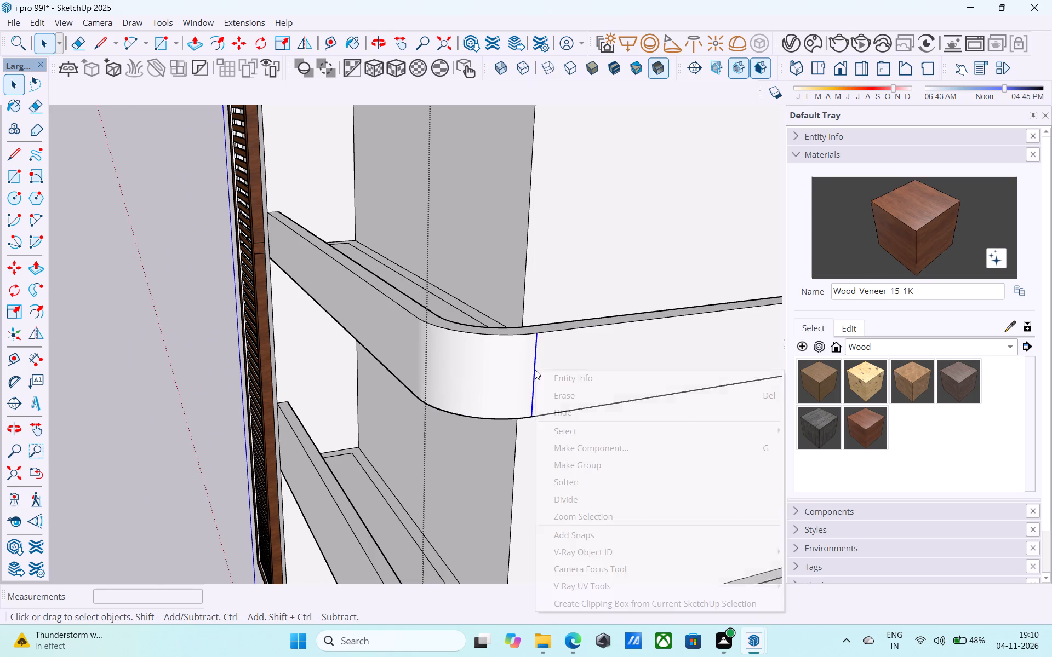
{"action": "left_click", "coordinate": [553, 404]}
Hide the two vertical seam edges on either side of the uppermost shelf border's rounded outer corner.
{"action": "scroll", "coordinate": [530, 401], "scroll_direction": "down", "scroll_amount": 19}
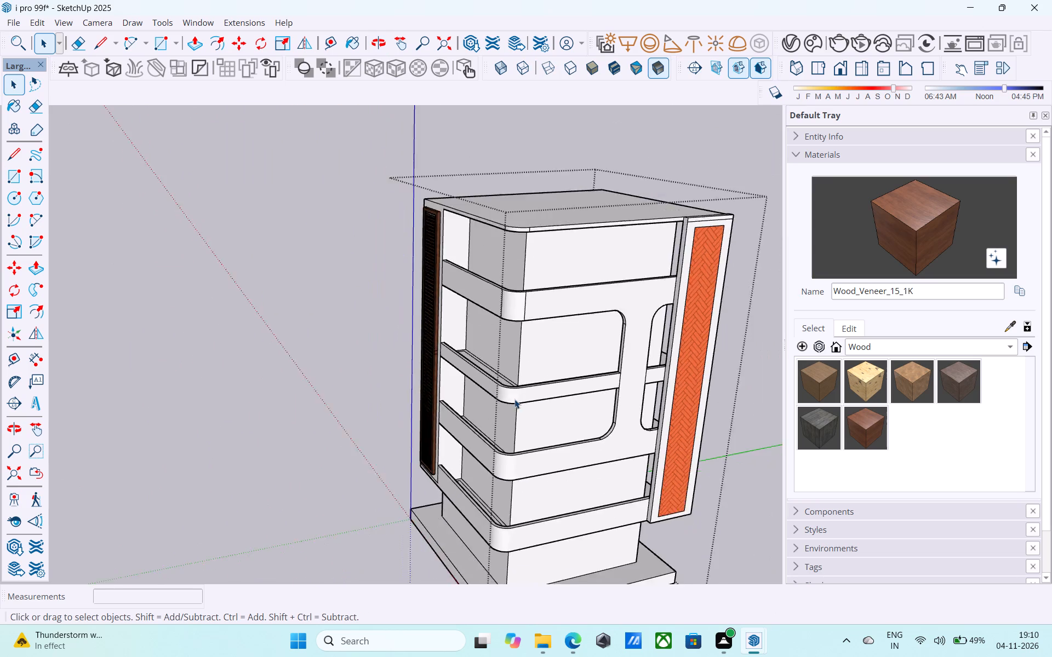
{"action": "scroll", "coordinate": [514, 399], "scroll_direction": "down", "scroll_amount": 4}
{"action": "scroll", "coordinate": [530, 337], "scroll_direction": "up", "scroll_amount": 20}
{"action": "scroll", "coordinate": [530, 337], "scroll_direction": "up", "scroll_amount": 1}
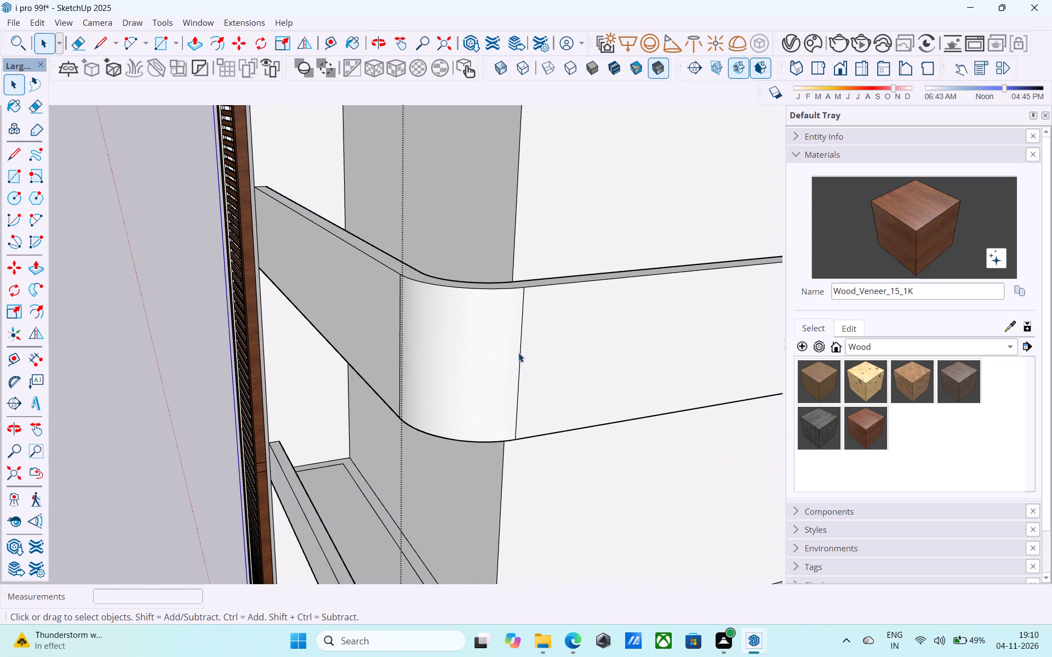
{"action": "left_click", "coordinate": [519, 353]}
{"action": "right_click", "coordinate": [520, 353]}
{"action": "left_click", "coordinate": [516, 368]}
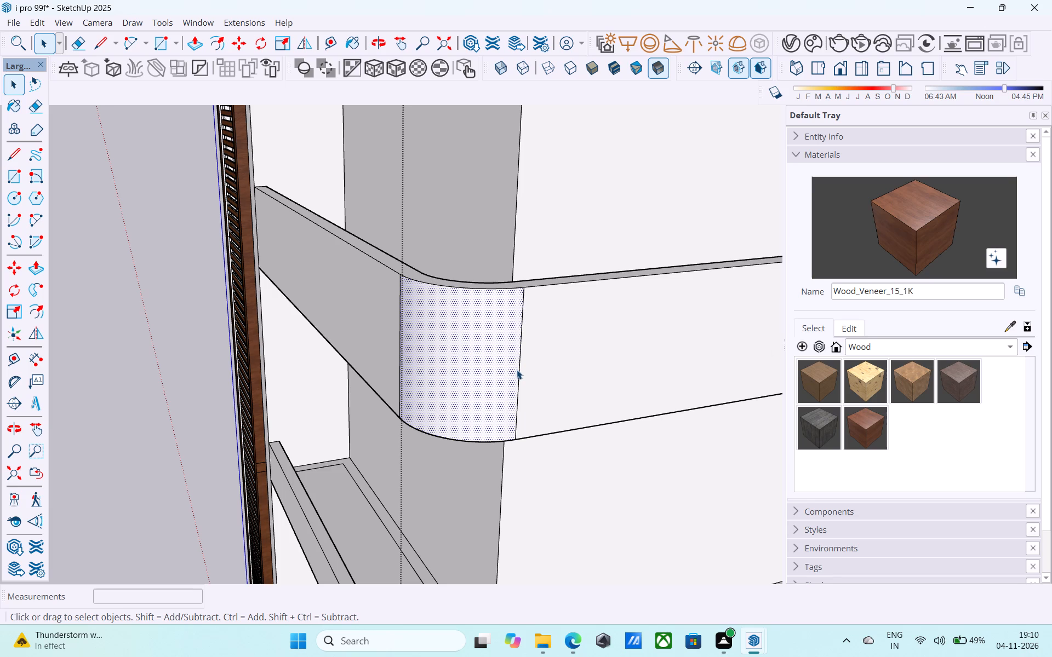
{"action": "left_click", "coordinate": [519, 372]}
{"action": "right_click", "coordinate": [519, 372]}
{"action": "left_click", "coordinate": [543, 416]}
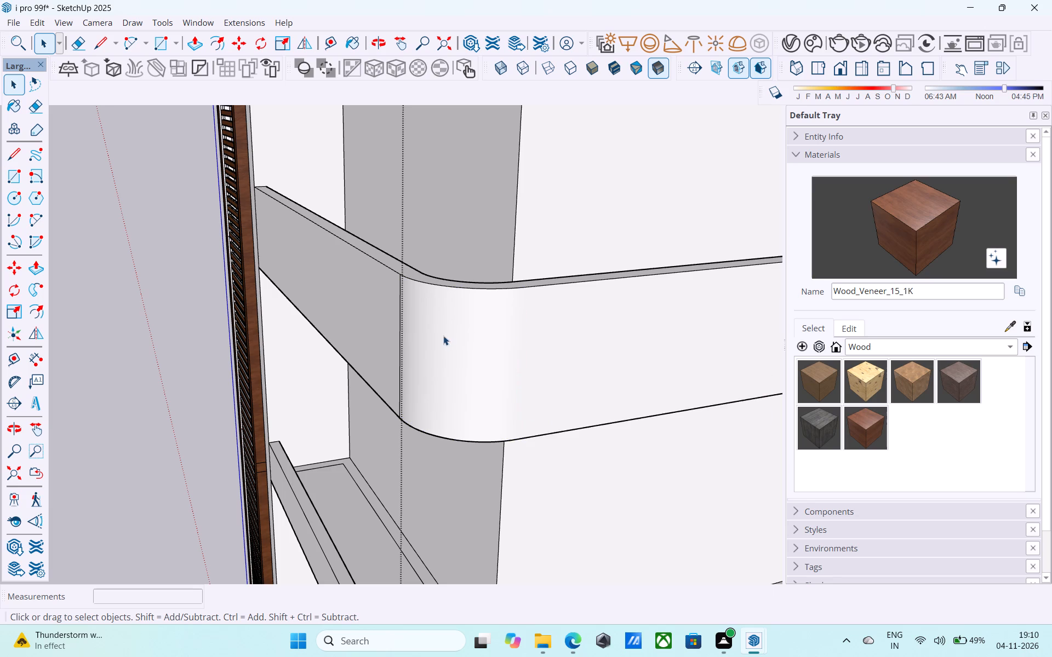
{"action": "middle_click_drag", "start_coordinate": [449, 337], "coordinate": [686, 346]}
{"action": "left_click", "coordinate": [373, 283]}
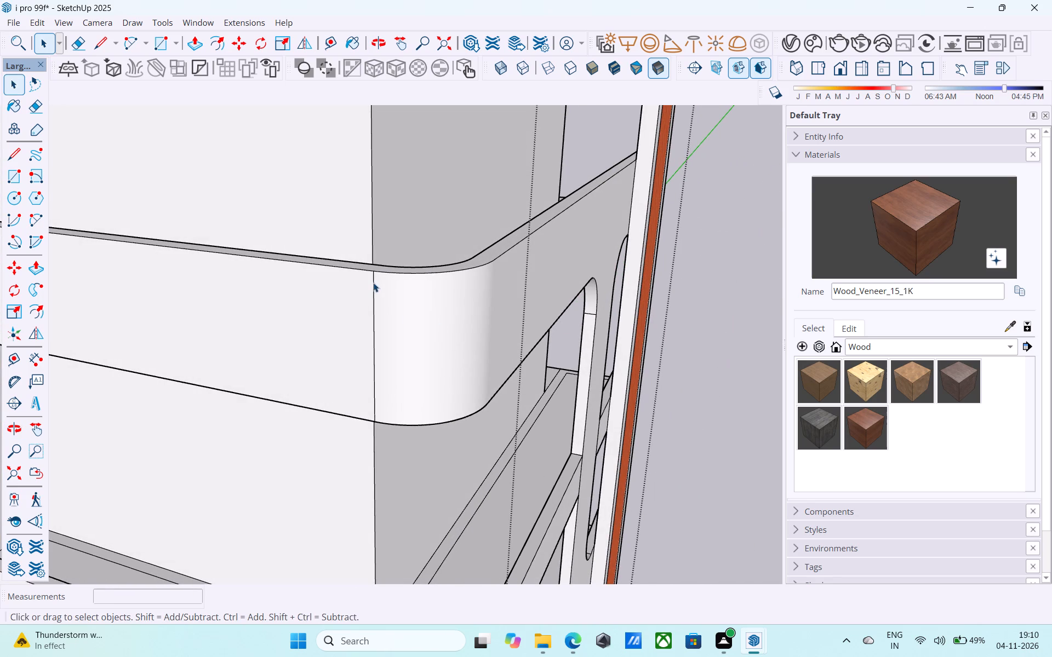
{"action": "right_click", "coordinate": [373, 283]}
{"action": "left_click", "coordinate": [417, 328]}
Examine the tower's rounded border corners, top slab, shelf undersides and panel openings from several angles.
{"action": "scroll", "coordinate": [417, 334], "scroll_direction": "down", "scroll_amount": 4}
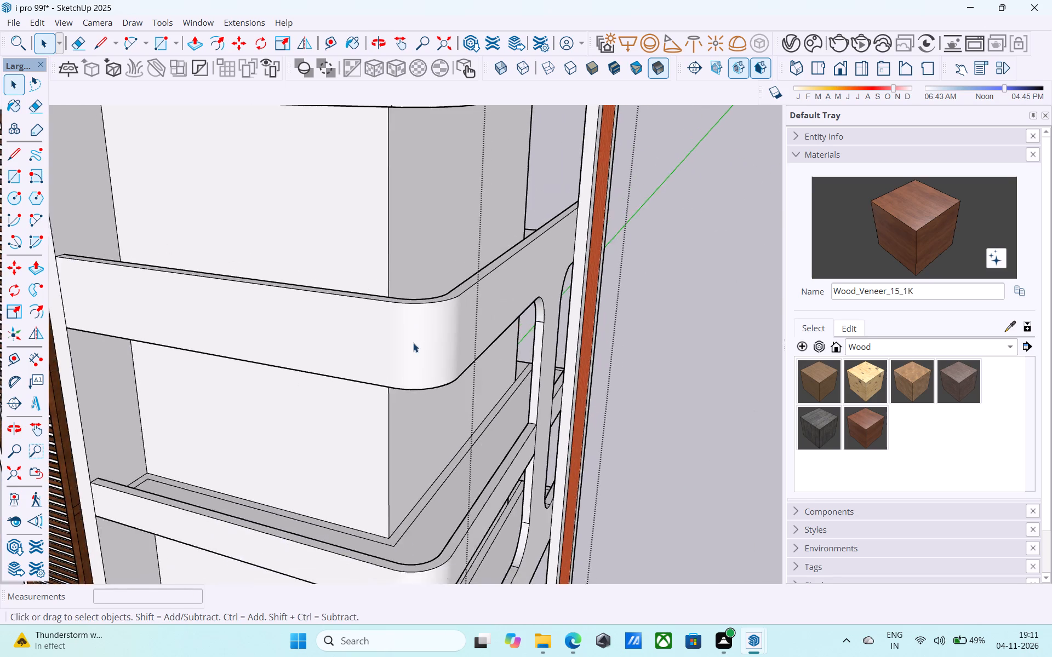
{"action": "scroll", "coordinate": [413, 343], "scroll_direction": "down", "scroll_amount": 17}
{"action": "middle_click_drag", "start_coordinate": [397, 381], "coordinate": [340, 264]}
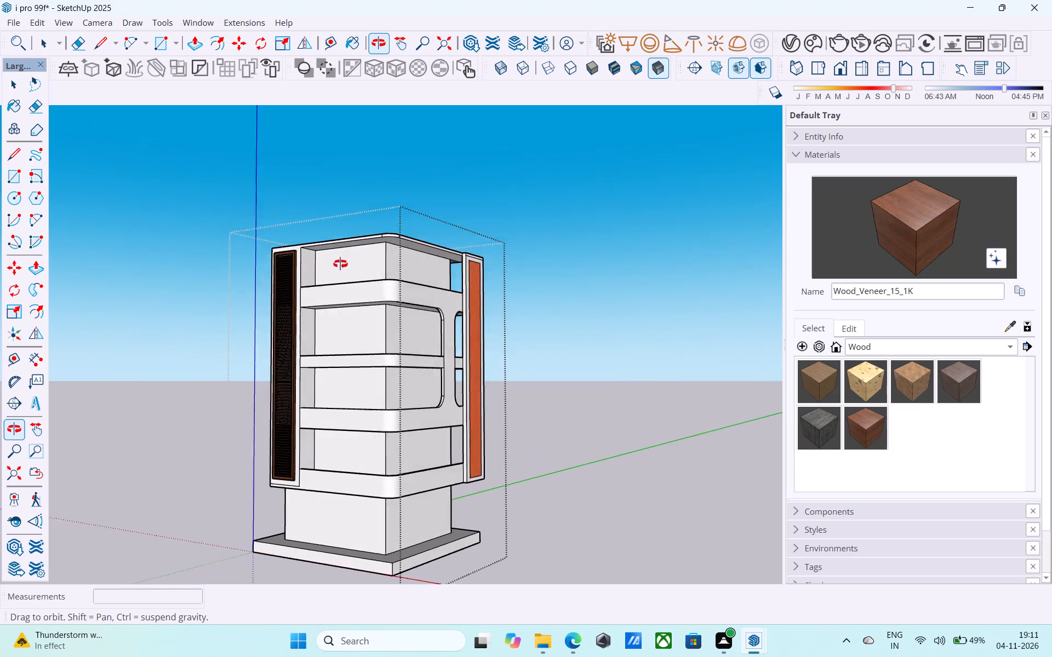
{"action": "middle_click_drag", "start_coordinate": [340, 264], "coordinate": [331, 277]}
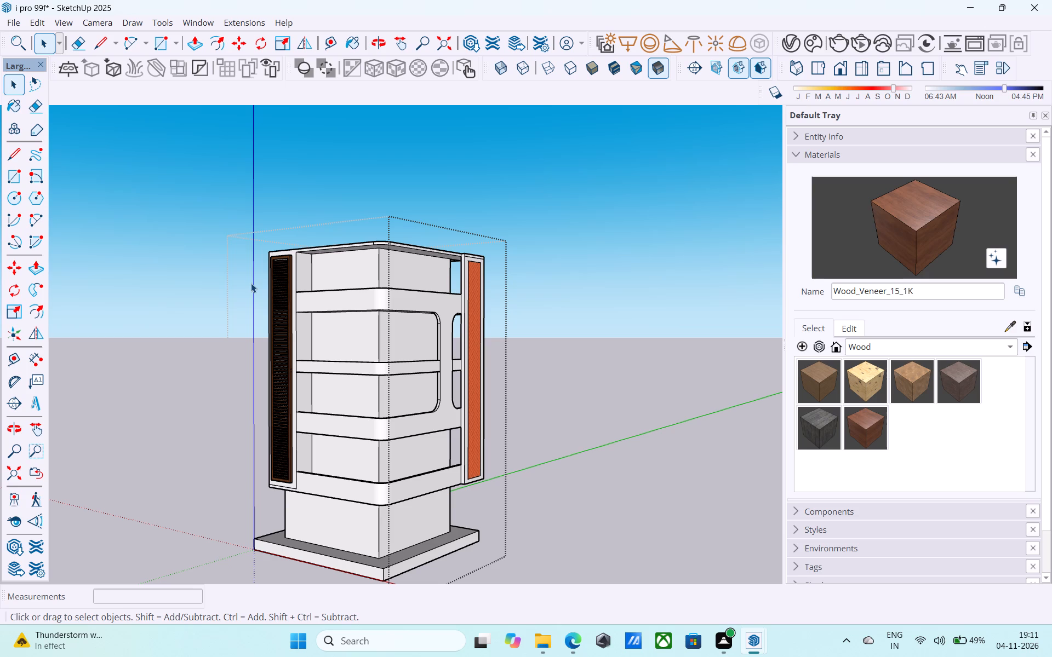
{"action": "scroll", "coordinate": [250, 284], "scroll_direction": "down", "scroll_amount": 6}
{"action": "middle_click_drag", "start_coordinate": [249, 288], "coordinate": [233, 379]}
{"action": "scroll", "coordinate": [277, 270], "scroll_direction": "up", "scroll_amount": 5}
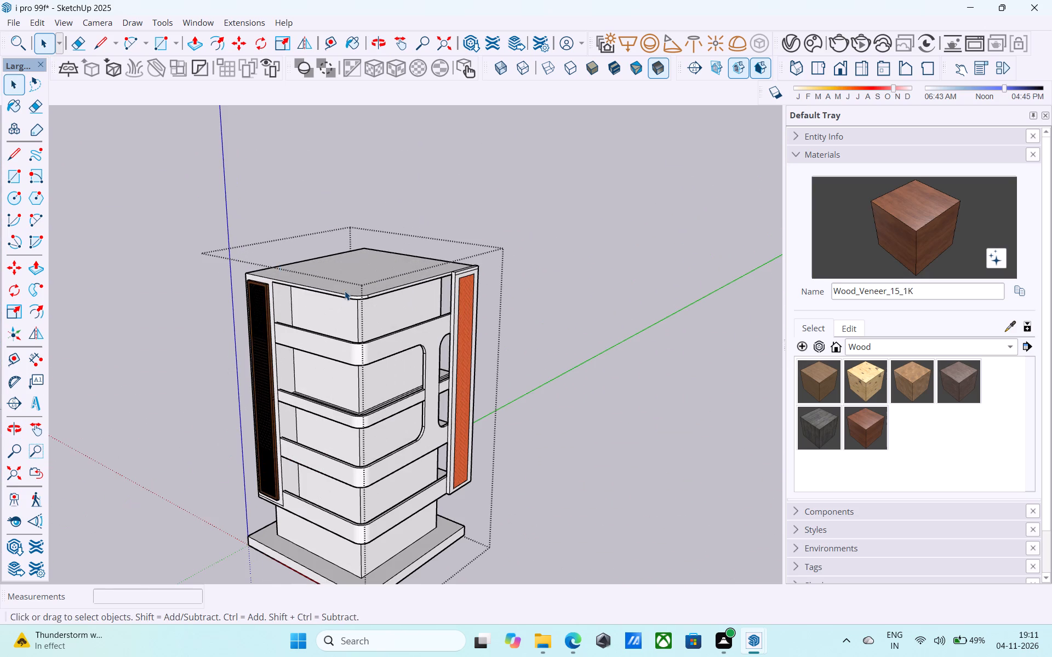
{"action": "middle_click_drag", "start_coordinate": [340, 288], "coordinate": [320, 279]}
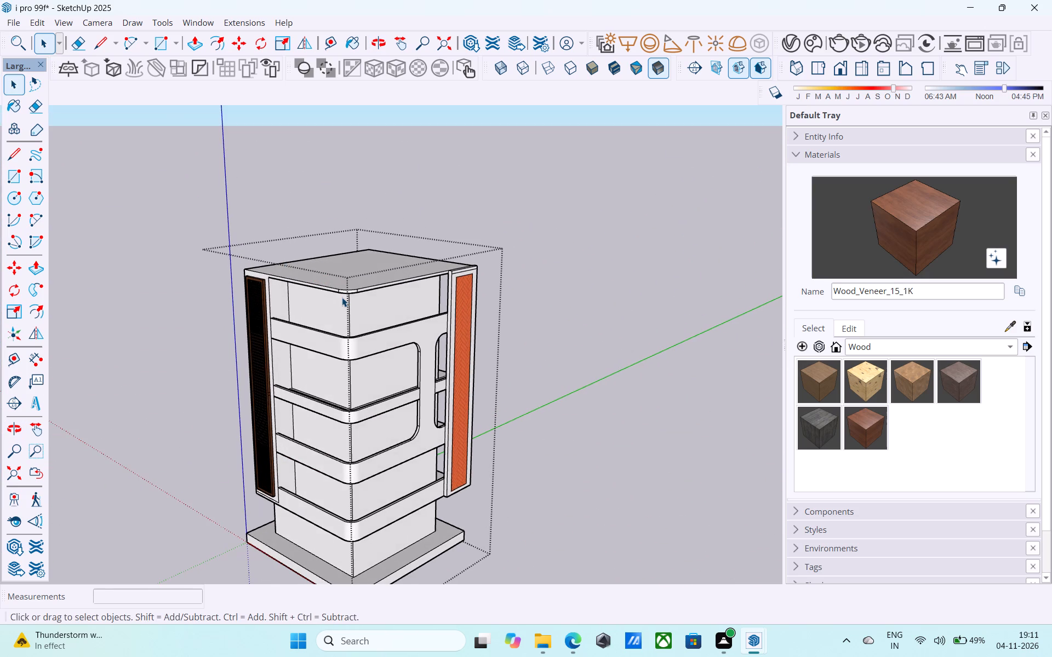
{"action": "scroll", "coordinate": [371, 224], "scroll_direction": "down", "scroll_amount": 7}
{"action": "middle_click", "coordinate": [371, 224]}
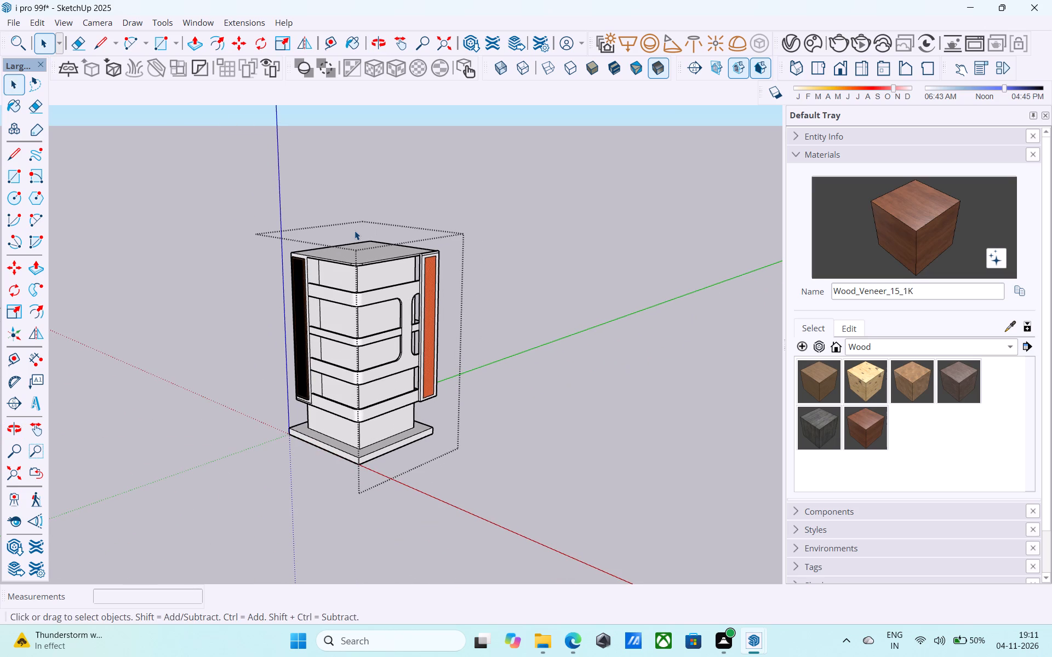
{"action": "scroll", "coordinate": [355, 231], "scroll_direction": "down", "scroll_amount": 6}
{"action": "middle_click_drag", "start_coordinate": [358, 234], "coordinate": [346, 233]}
{"action": "scroll", "coordinate": [351, 240], "scroll_direction": "up", "scroll_amount": 6}
{"action": "middle_click_drag", "start_coordinate": [353, 240], "coordinate": [379, 283]}
{"action": "scroll", "coordinate": [377, 292], "scroll_direction": "up", "scroll_amount": 7}
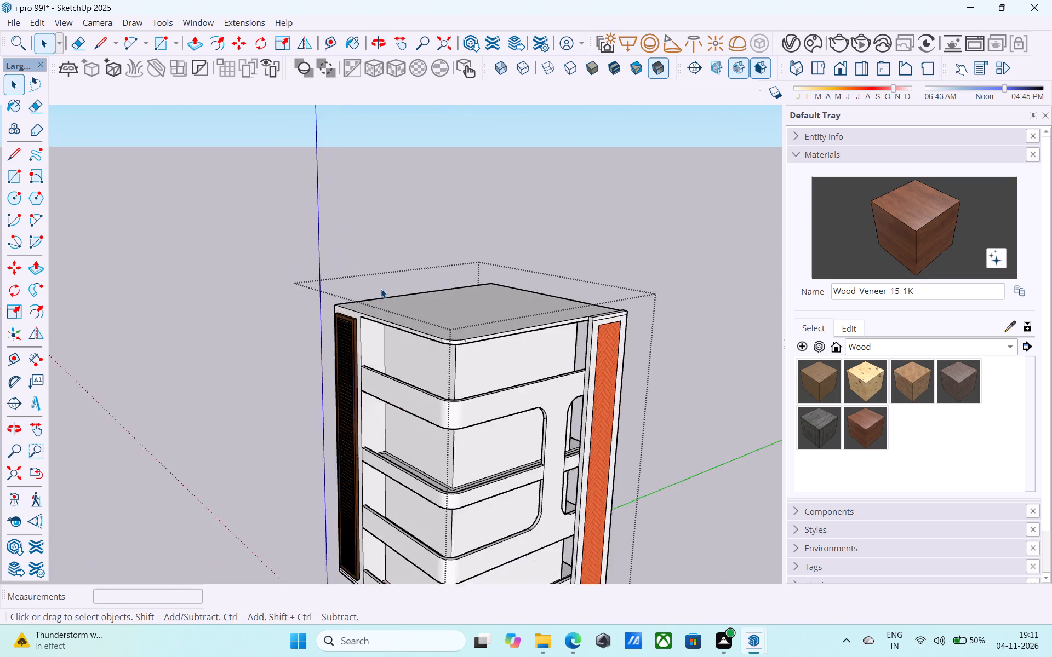
{"action": "middle_click_drag", "start_coordinate": [432, 350], "coordinate": [344, 199], "text": "shift"}
{"action": "scroll", "coordinate": [363, 235], "scroll_direction": "up", "scroll_amount": 5}
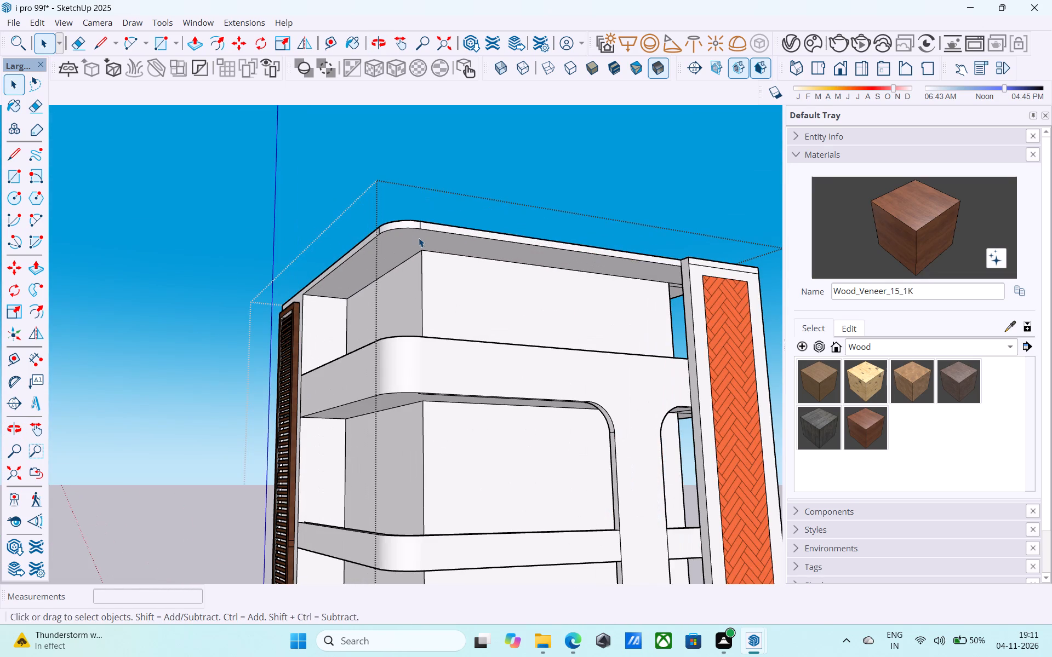
{"action": "middle_click_drag", "start_coordinate": [419, 238], "coordinate": [419, 206]}
{"action": "scroll", "coordinate": [430, 208], "scroll_direction": "down", "scroll_amount": 5}
{"action": "middle_click_drag", "start_coordinate": [446, 264], "coordinate": [427, 175]}
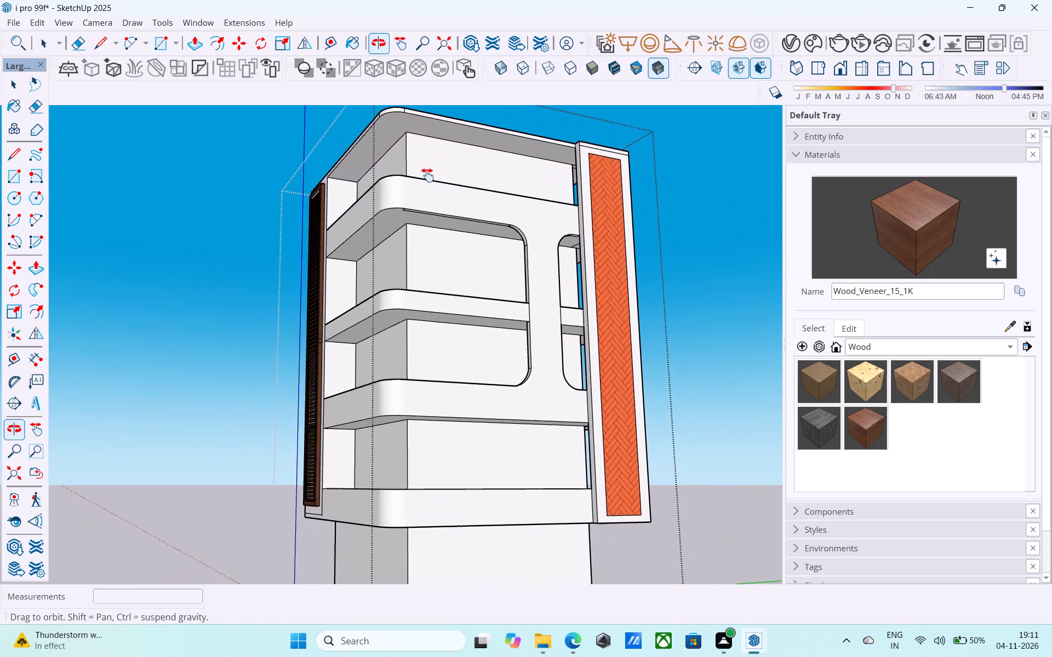
{"action": "middle_click_drag", "start_coordinate": [427, 175], "coordinate": [462, 176]}
{"action": "scroll", "coordinate": [556, 244], "scroll_direction": "up", "scroll_amount": 5}
{"action": "middle_click_drag", "start_coordinate": [547, 255], "coordinate": [551, 212], "text": "shift"}
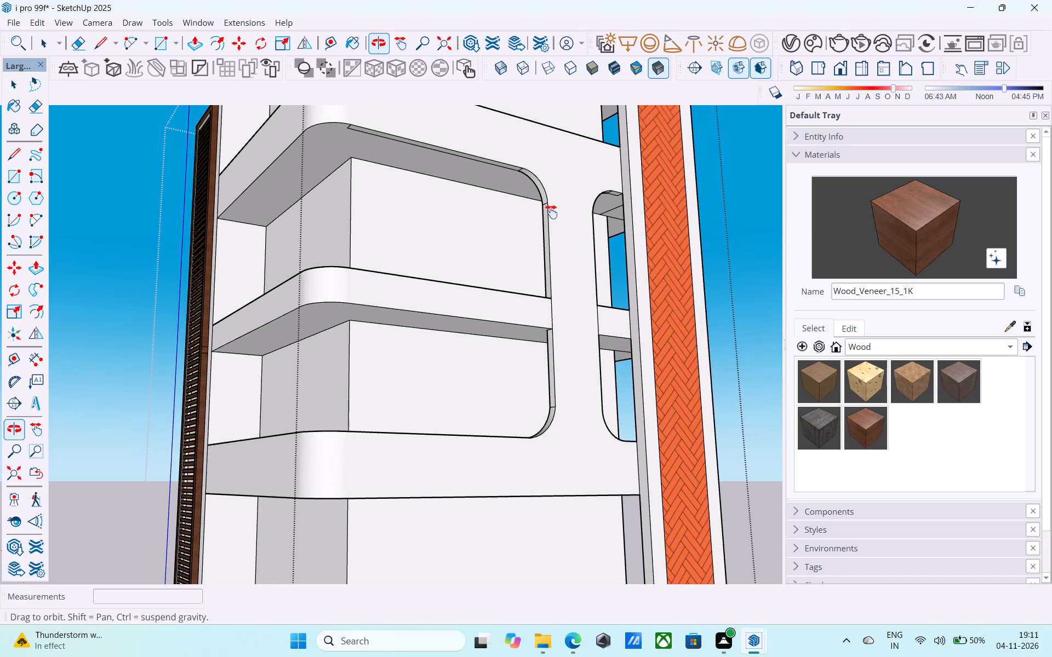
{"action": "middle_click_drag", "start_coordinate": [551, 212], "coordinate": [570, 267], "text": "shift"}
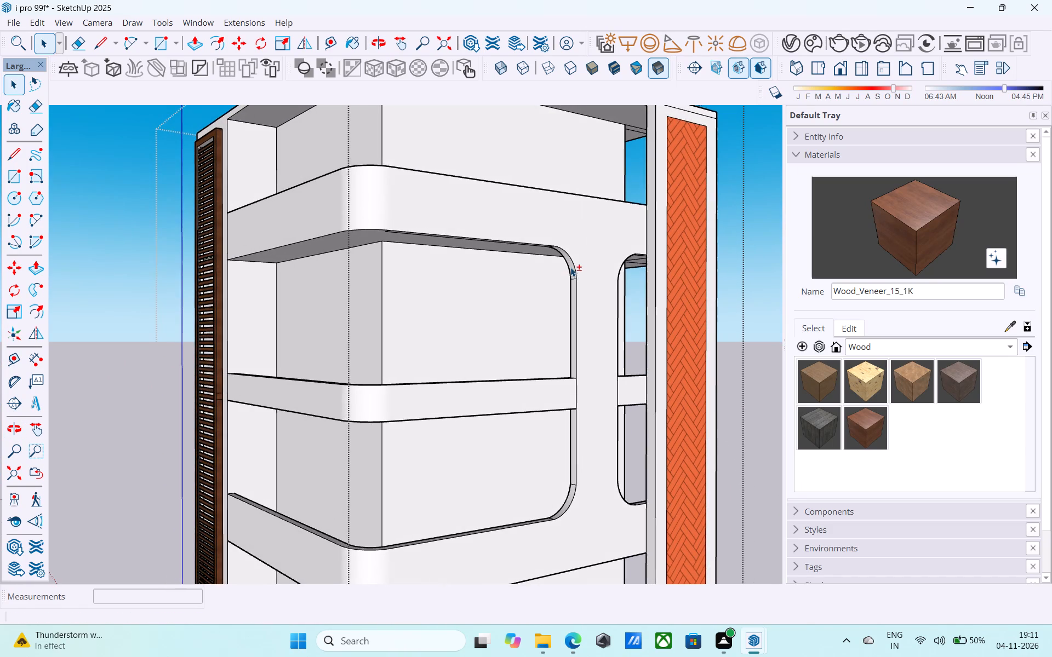
{"action": "scroll", "coordinate": [572, 269], "scroll_direction": "down", "scroll_amount": 5}
{"action": "middle_click_drag", "start_coordinate": [570, 274], "coordinate": [544, 310]}
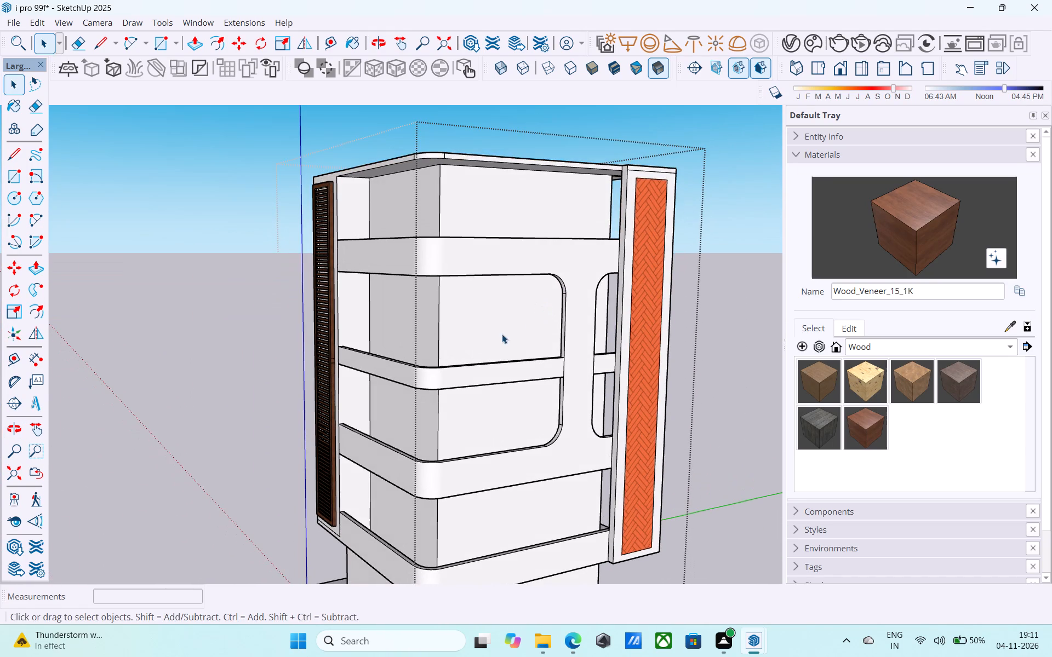
{"action": "scroll", "coordinate": [496, 338], "scroll_direction": "down", "scroll_amount": 6}
{"action": "middle_click_drag", "start_coordinate": [496, 338], "coordinate": [490, 361]}
{"action": "scroll", "coordinate": [465, 380], "scroll_direction": "up", "scroll_amount": 6}
{"action": "middle_click_drag", "start_coordinate": [473, 382], "coordinate": [444, 414]}
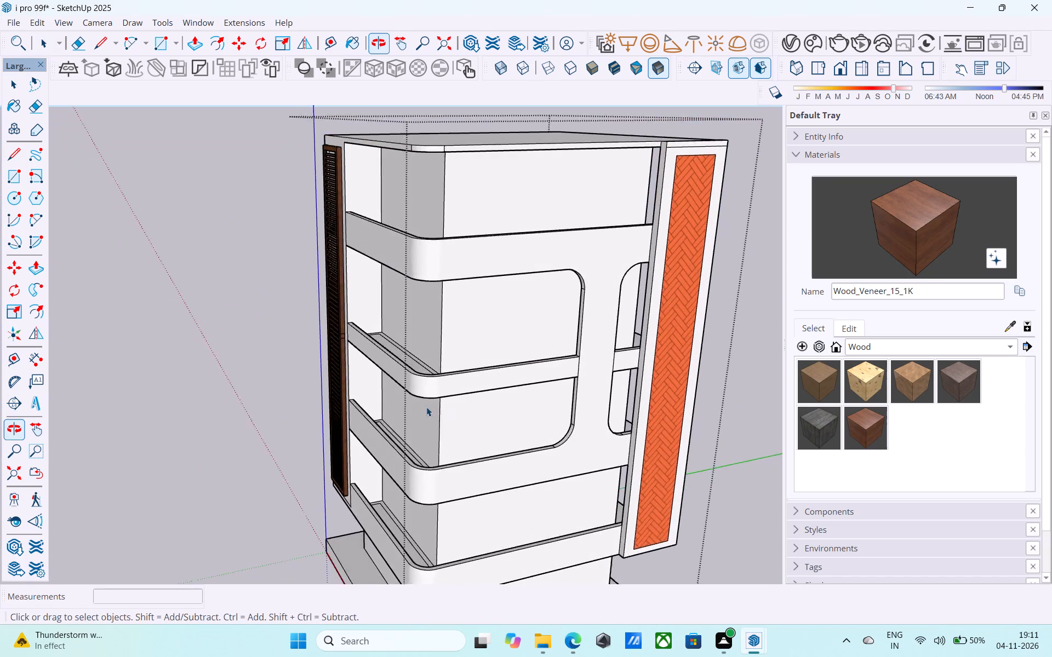
Push/Pull the top face of the third-lowest shelf border down by 6".
{"action": "scroll", "coordinate": [419, 386], "scroll_direction": "up", "scroll_amount": 20}
{"action": "scroll", "coordinate": [419, 386], "scroll_direction": "up", "scroll_amount": 1}
{"action": "left_click", "coordinate": [382, 356]}
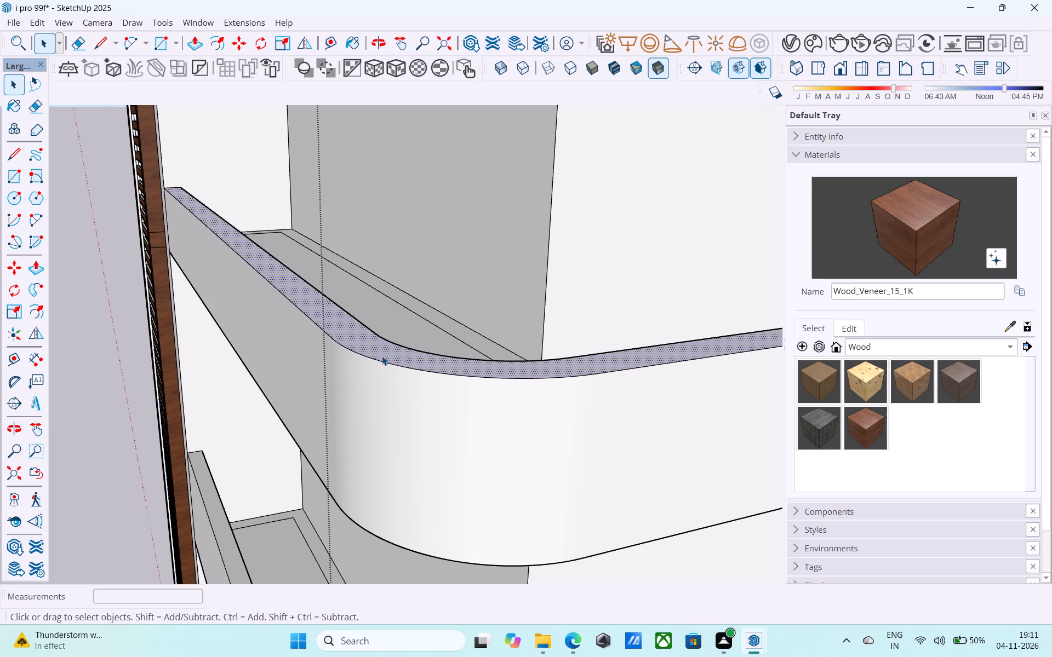
{"action": "key", "text": "p"}
{"action": "left_click", "coordinate": [382, 356]}
{"action": "type", "text": "6\""}
{"action": "key", "text": "Return"}
{"action": "key", "text": "space"}
{"action": "left_click", "coordinate": [364, 378]}
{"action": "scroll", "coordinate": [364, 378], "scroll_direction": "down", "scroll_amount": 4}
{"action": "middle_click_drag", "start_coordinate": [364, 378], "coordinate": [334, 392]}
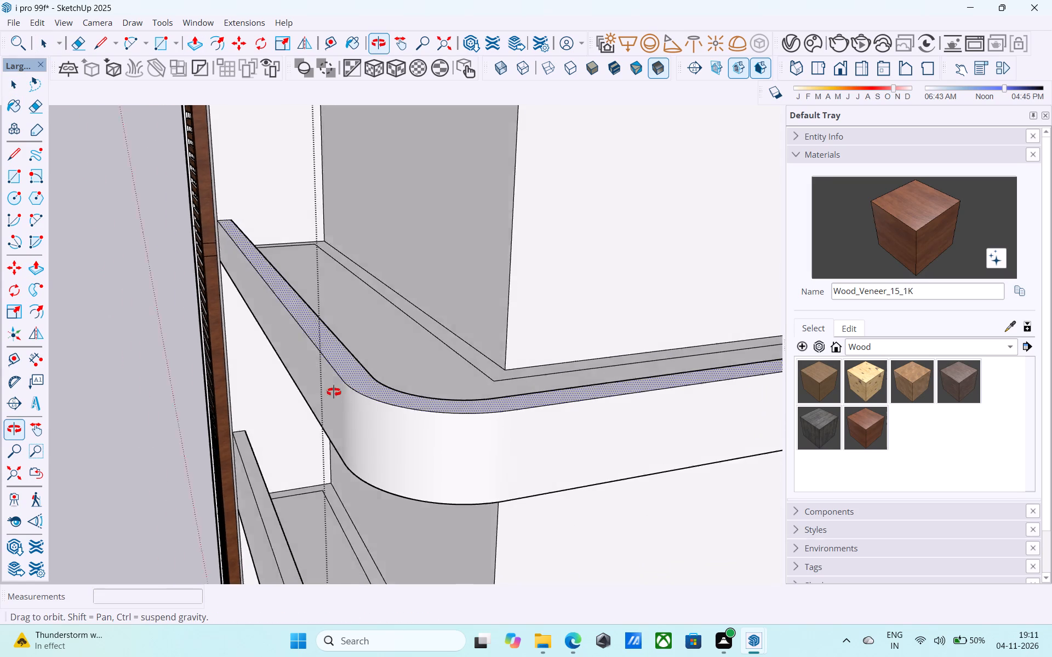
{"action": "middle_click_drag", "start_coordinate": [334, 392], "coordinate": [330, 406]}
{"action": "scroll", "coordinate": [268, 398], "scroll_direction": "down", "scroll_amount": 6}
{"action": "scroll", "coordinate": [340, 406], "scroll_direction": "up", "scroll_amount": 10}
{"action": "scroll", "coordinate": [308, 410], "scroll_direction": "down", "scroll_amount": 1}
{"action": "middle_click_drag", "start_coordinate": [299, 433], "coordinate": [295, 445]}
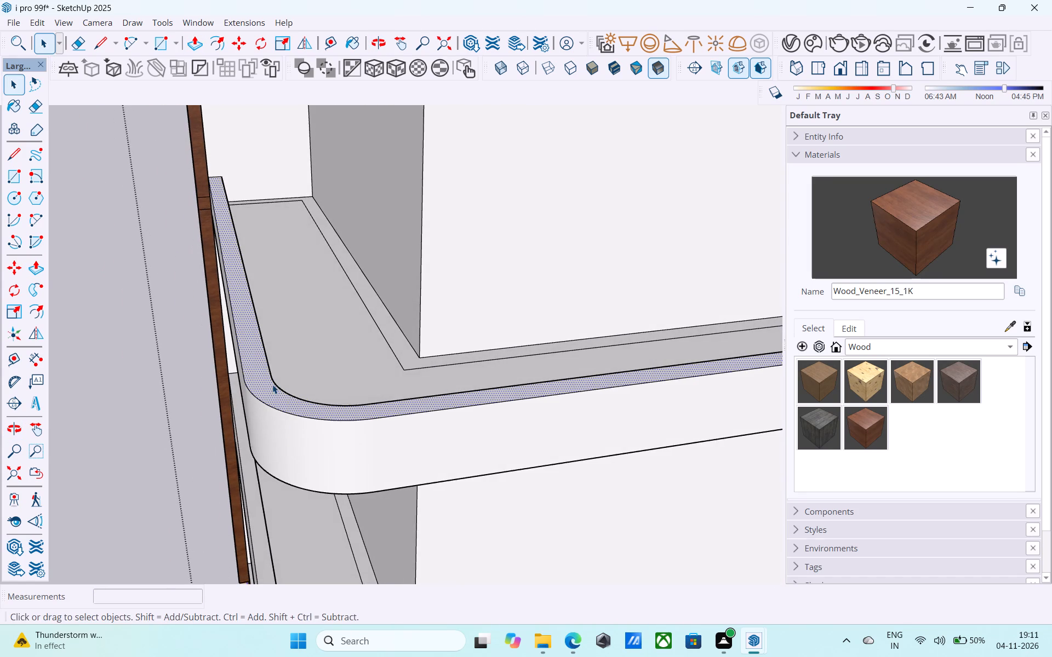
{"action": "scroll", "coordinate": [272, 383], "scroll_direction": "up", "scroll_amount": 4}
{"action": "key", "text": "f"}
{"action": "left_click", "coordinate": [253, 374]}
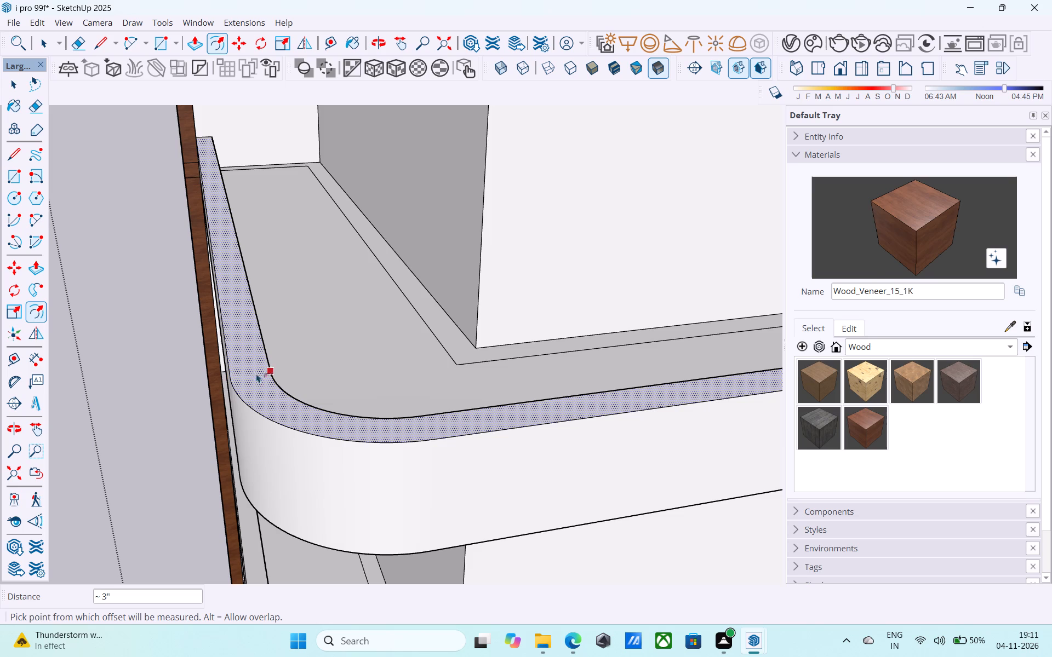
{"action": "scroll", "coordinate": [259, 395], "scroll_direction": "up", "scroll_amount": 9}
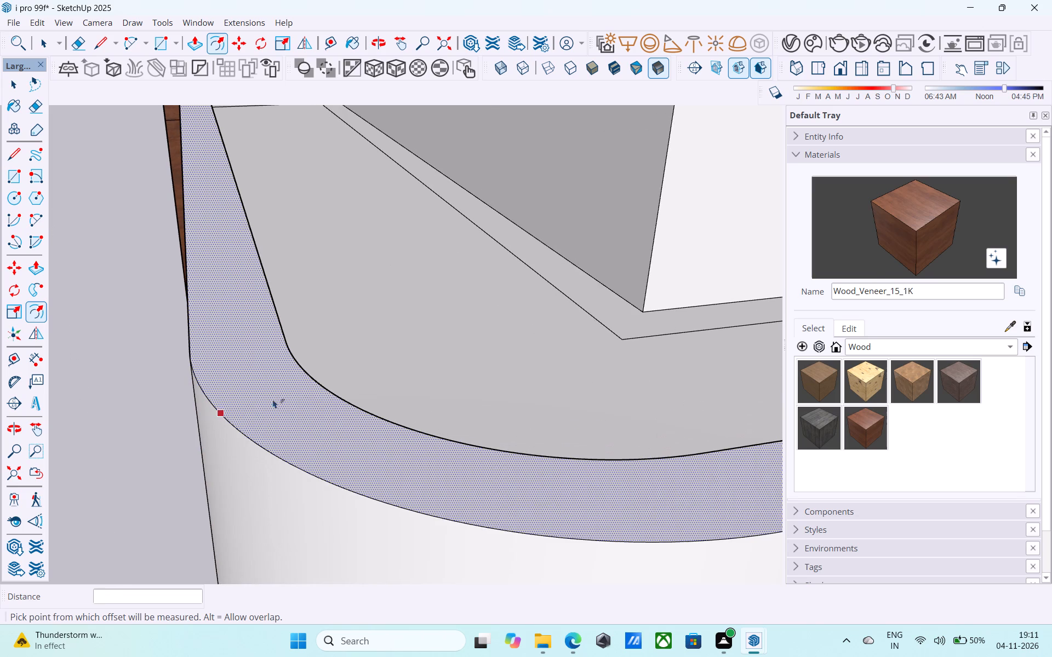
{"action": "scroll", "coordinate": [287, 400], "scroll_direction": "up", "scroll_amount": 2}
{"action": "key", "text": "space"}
Offset the outline of the third-lowest shelf border's top face inward by 1.5".
{"action": "scroll", "coordinate": [287, 400], "scroll_direction": "down", "scroll_amount": 13}
{"action": "middle_click_drag", "start_coordinate": [294, 408], "coordinate": [294, 330]}
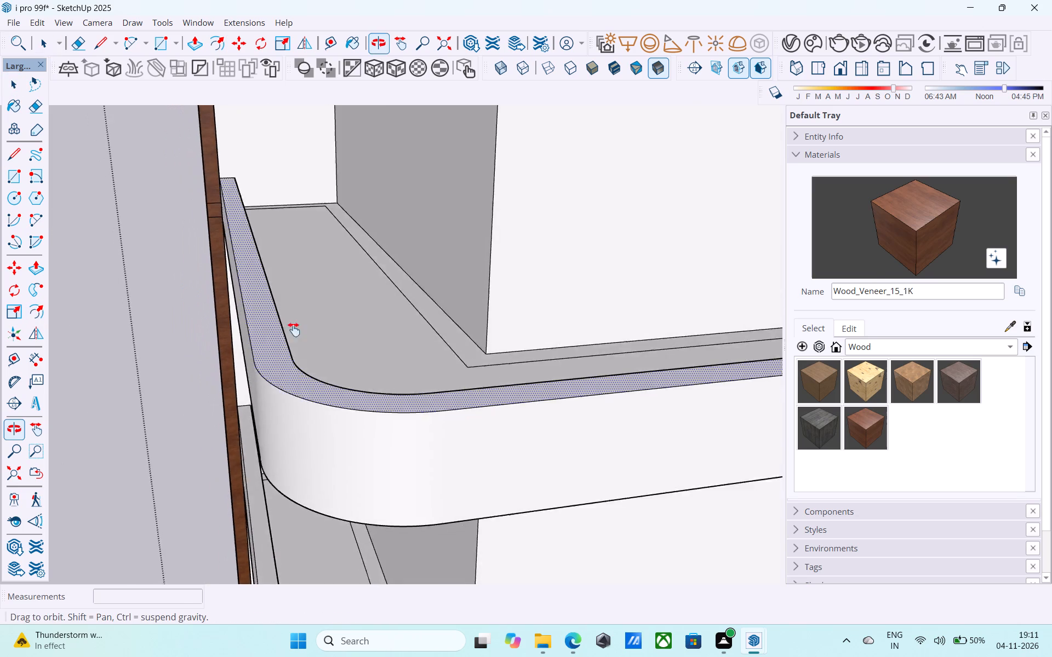
{"action": "middle_click_drag", "start_coordinate": [294, 330], "coordinate": [287, 445]}
{"action": "scroll", "coordinate": [317, 399], "scroll_direction": "up", "scroll_amount": 4}
{"action": "key", "text": "f"}
{"action": "left_click", "coordinate": [320, 391]}
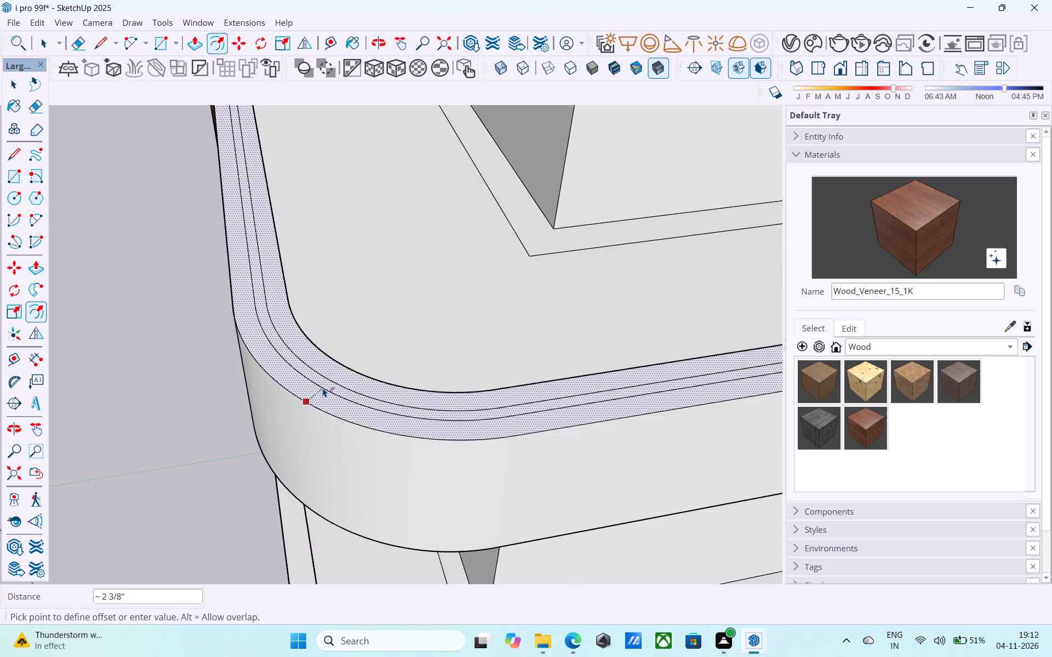
{"action": "type", "text": "1.5\""}
{"action": "key", "text": "Return"}
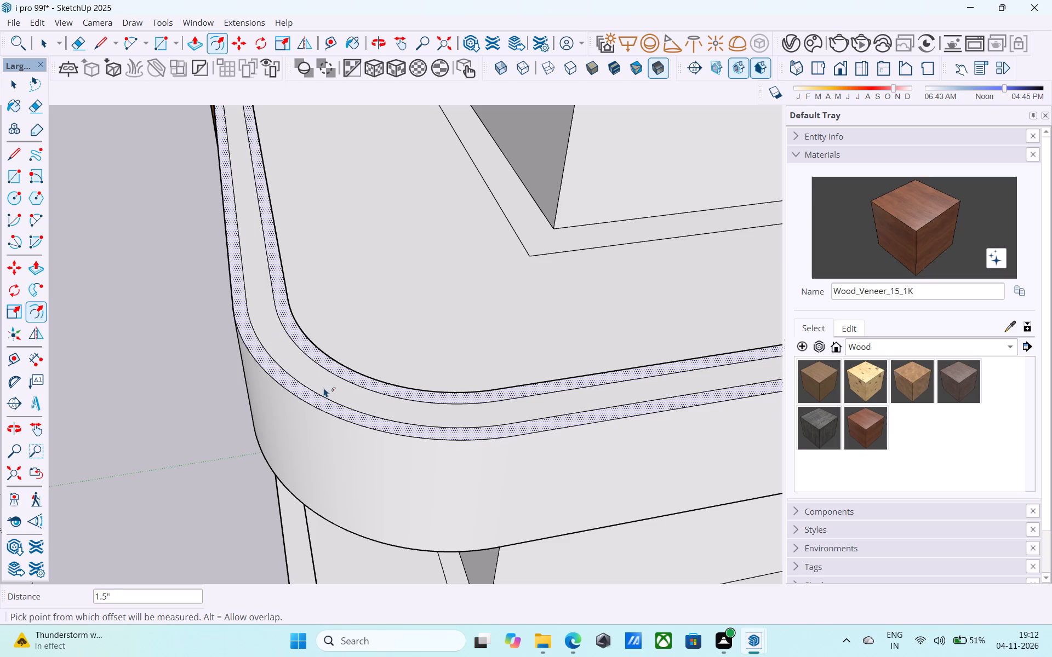
Push/Pull the narrow strip along the top of the third-lowest shelf border up by 2' to form a railing.
{"action": "scroll", "coordinate": [325, 388], "scroll_direction": "down", "scroll_amount": 20}
{"action": "scroll", "coordinate": [325, 388], "scroll_direction": "down", "scroll_amount": 1}
{"action": "middle_click_drag", "start_coordinate": [323, 411], "coordinate": [347, 391]}
{"action": "scroll", "coordinate": [348, 387], "scroll_direction": "up", "scroll_amount": 5}
{"action": "key", "text": "space"}
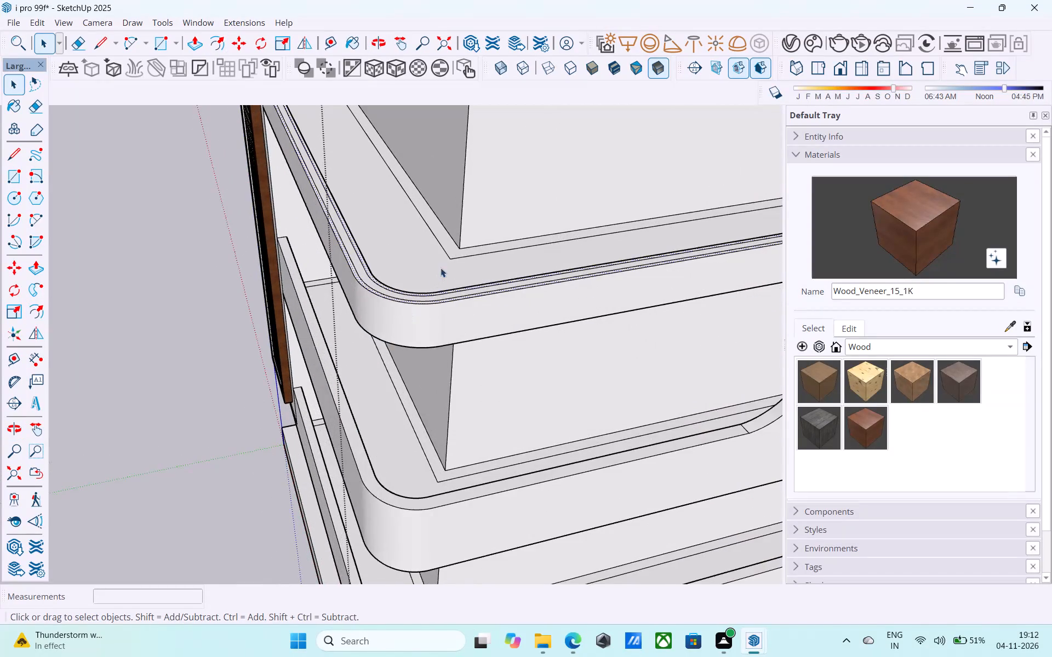
{"action": "scroll", "coordinate": [441, 268], "scroll_direction": "up", "scroll_amount": 11}
{"action": "left_click", "coordinate": [401, 373]}
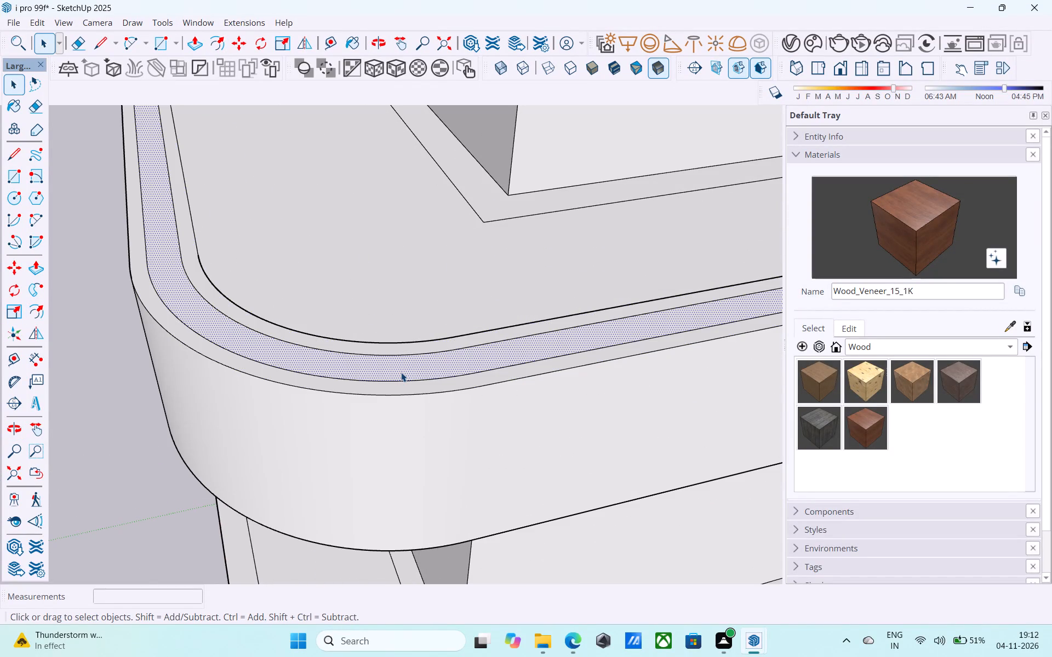
{"action": "key", "text": "p"}
{"action": "left_click", "coordinate": [400, 372]}
{"action": "scroll", "coordinate": [404, 359], "scroll_direction": "down", "scroll_amount": 11}
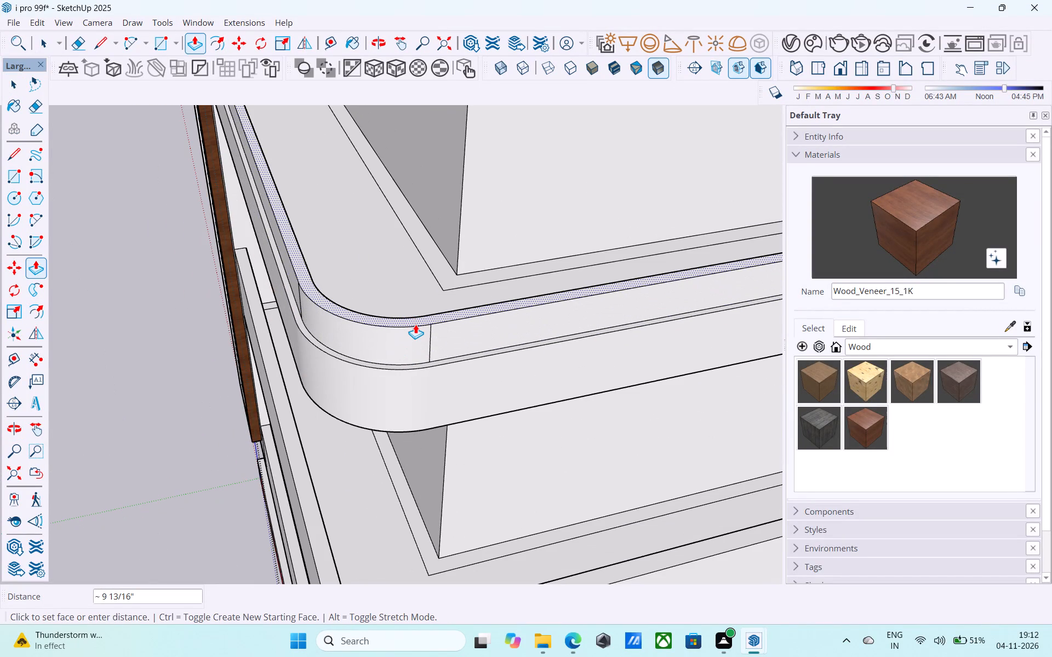
{"action": "key", "text": "2"}
{"action": "key", "text": "Return"}
{"action": "key", "text": "apostrophe"}
{"action": "type", "text": "2'"}
{"action": "key", "text": "Return"}
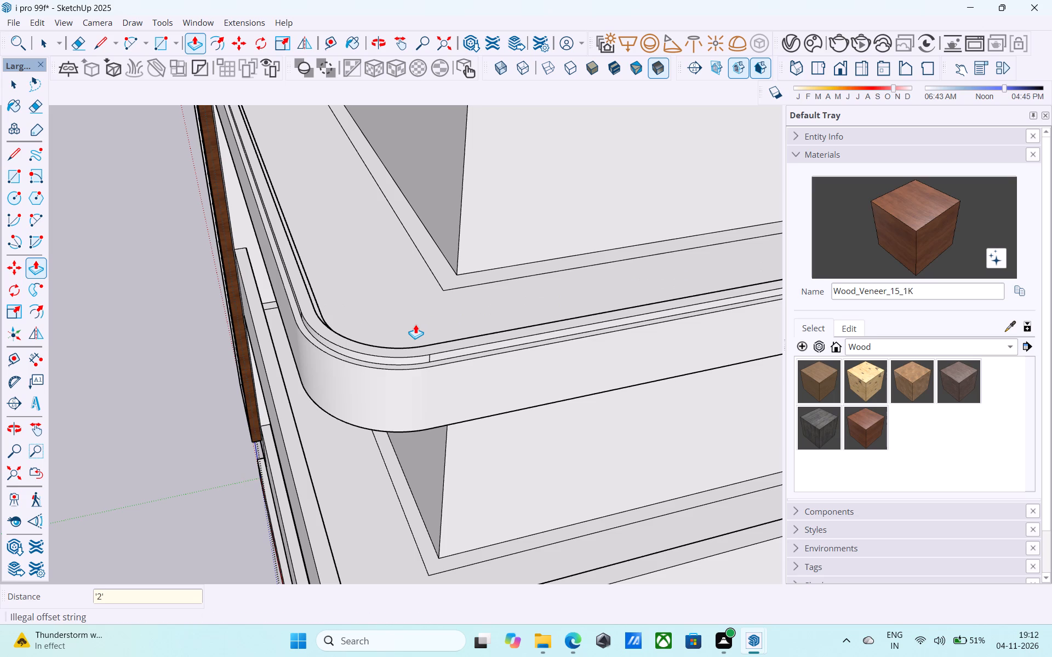
{"action": "key", "text": "BackSpace"}
{"action": "key", "text": "BackSpace"}
{"action": "key", "text": "BackSpace"}
{"action": "key", "text": "BackSpace"}
{"action": "type", "text": "2'"}
{"action": "key", "text": "Return"}
{"action": "key", "text": "space"}
{"action": "scroll", "coordinate": [411, 336], "scroll_direction": "down", "scroll_amount": 6}
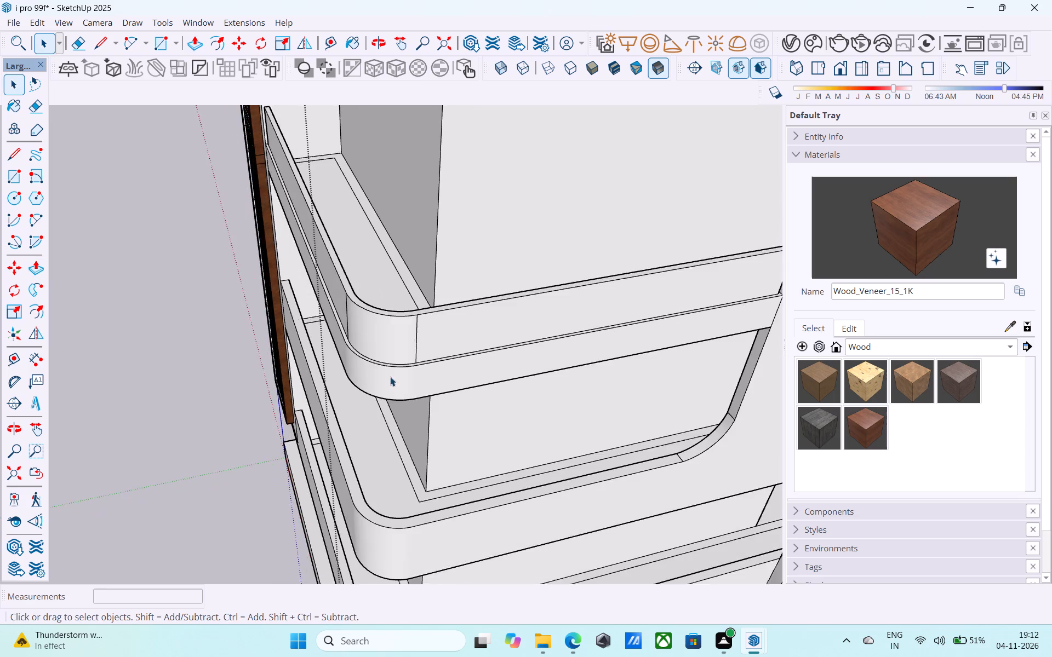
Paint the railing's two straight outer faces and its rounded outer corner with Glass_Basic_01 from the Glass materials.
{"action": "scroll", "coordinate": [390, 377], "scroll_direction": "down", "scroll_amount": 16}
{"action": "middle_click_drag", "start_coordinate": [367, 397], "coordinate": [593, 282]}
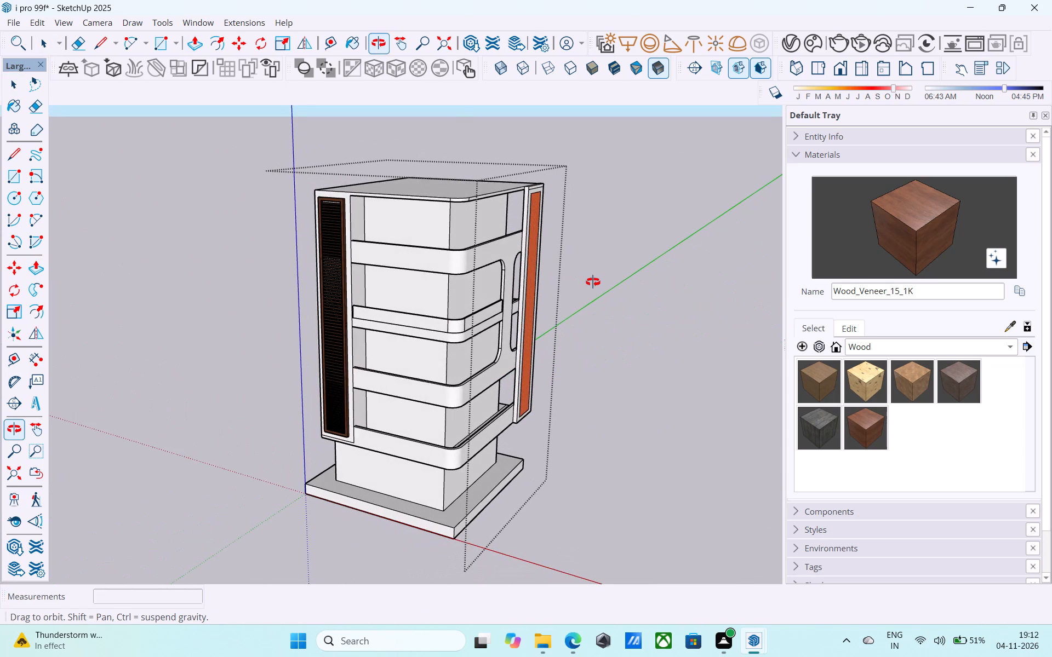
{"action": "middle_click_drag", "start_coordinate": [593, 282], "coordinate": [582, 270]}
{"action": "left_click", "coordinate": [879, 342]}
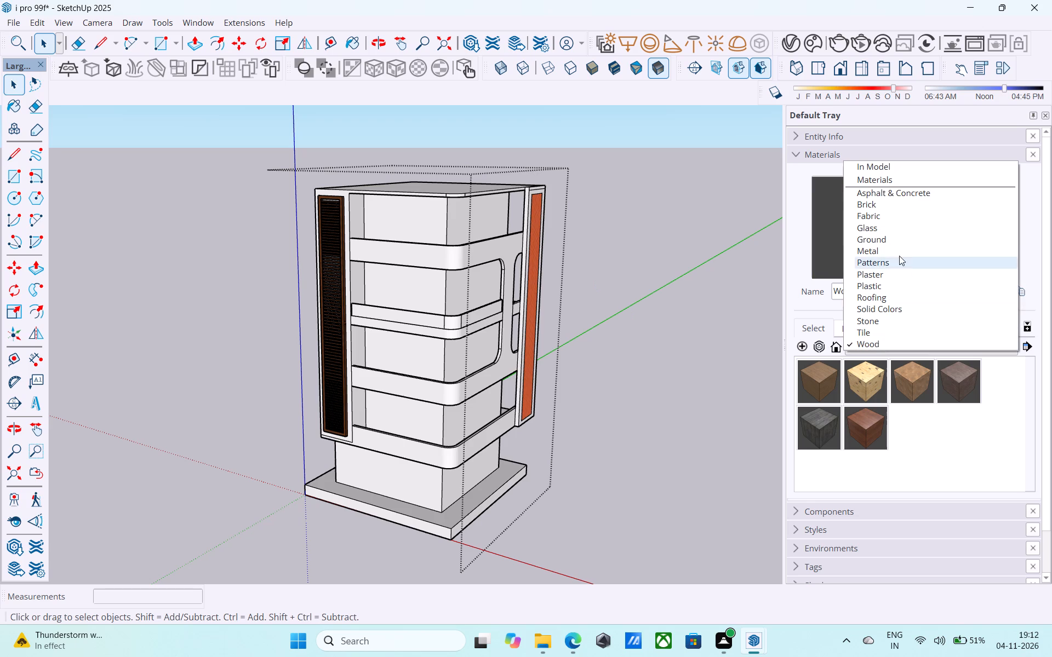
{"action": "left_click", "coordinate": [895, 229]}
{"action": "left_click", "coordinate": [819, 370]}
{"action": "middle_click_drag", "start_coordinate": [511, 377], "coordinate": [421, 378]}
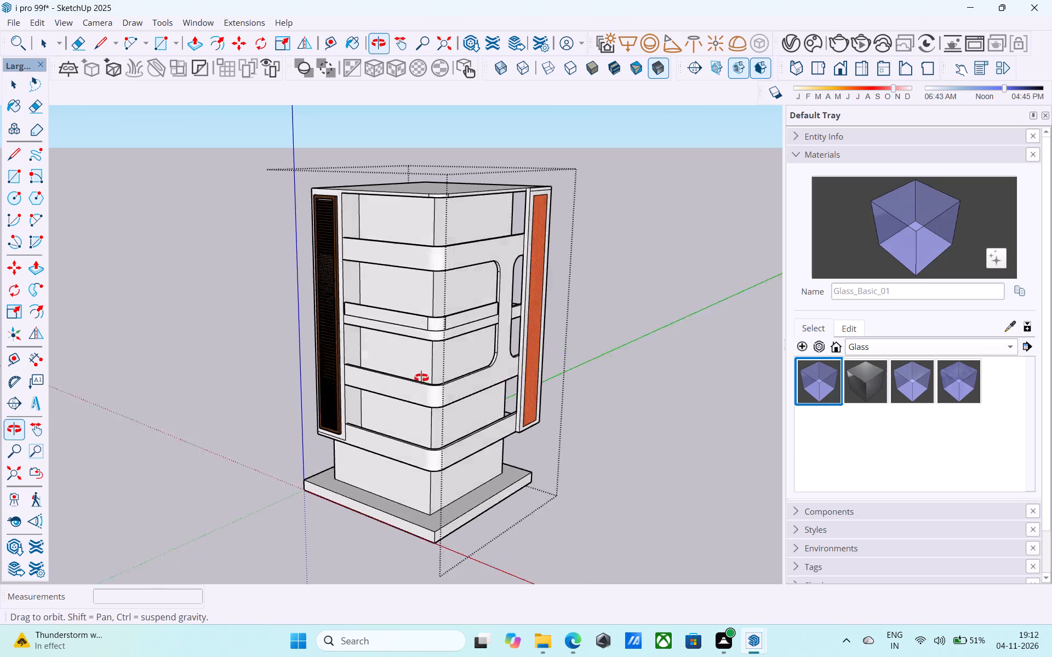
{"action": "middle_click_drag", "start_coordinate": [421, 378], "coordinate": [386, 387]}
{"action": "scroll", "coordinate": [342, 360], "scroll_direction": "up", "scroll_amount": 13}
{"action": "left_click", "coordinate": [419, 273]}
{"action": "left_click", "coordinate": [507, 276]}
{"action": "left_click", "coordinate": [605, 262]}
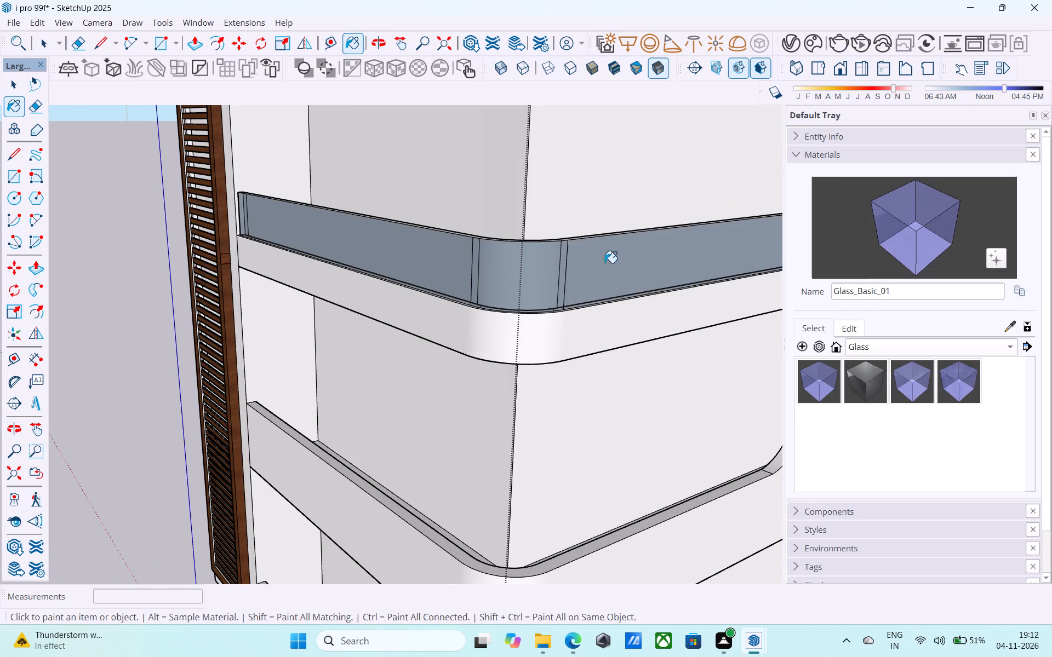
Paint the railing's inner faces, including the inside of the rounded corner, with Glass_Basic_01.
{"action": "middle_click_drag", "start_coordinate": [598, 268], "coordinate": [7, 409]}
{"action": "scroll", "coordinate": [605, 487], "scroll_direction": "up", "scroll_amount": 9}
{"action": "left_click", "coordinate": [607, 349]}
{"action": "left_click", "coordinate": [522, 360]}
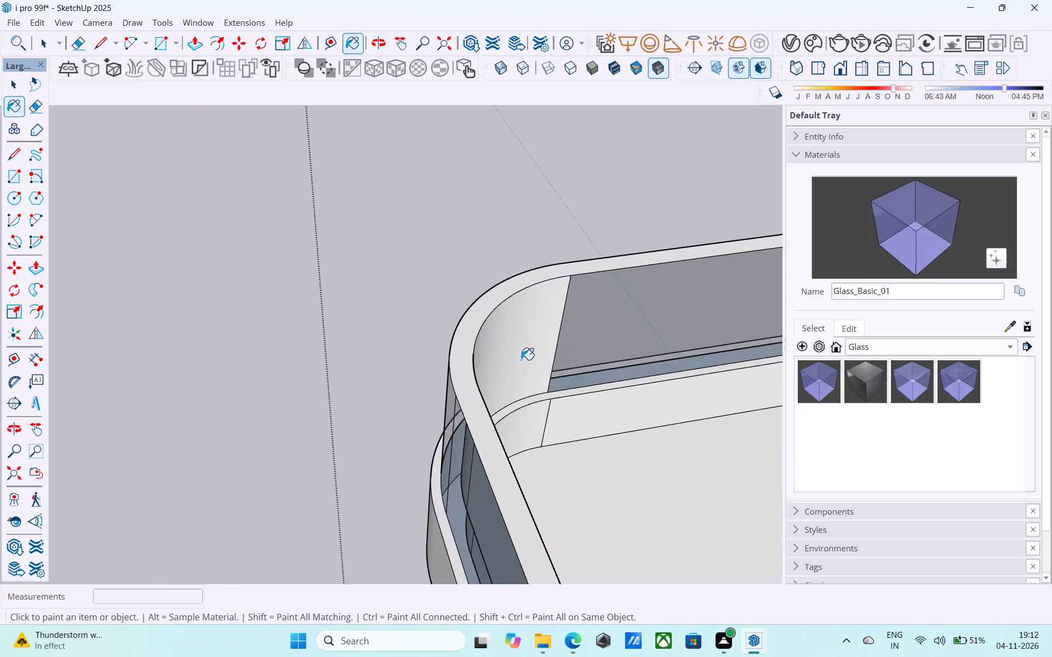
{"action": "middle_click_drag", "start_coordinate": [499, 372], "coordinate": [333, 287]}
{"action": "left_click", "coordinate": [300, 479]}
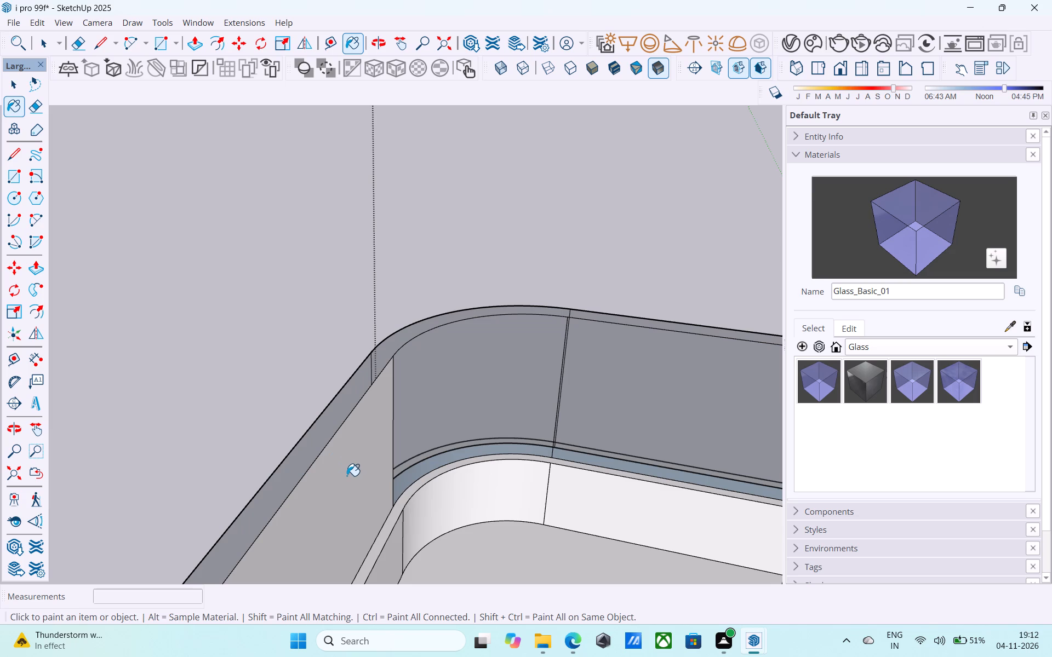
{"action": "key", "text": "ctrl+z"}
{"action": "middle_click_drag", "start_coordinate": [349, 474], "coordinate": [359, 412]}
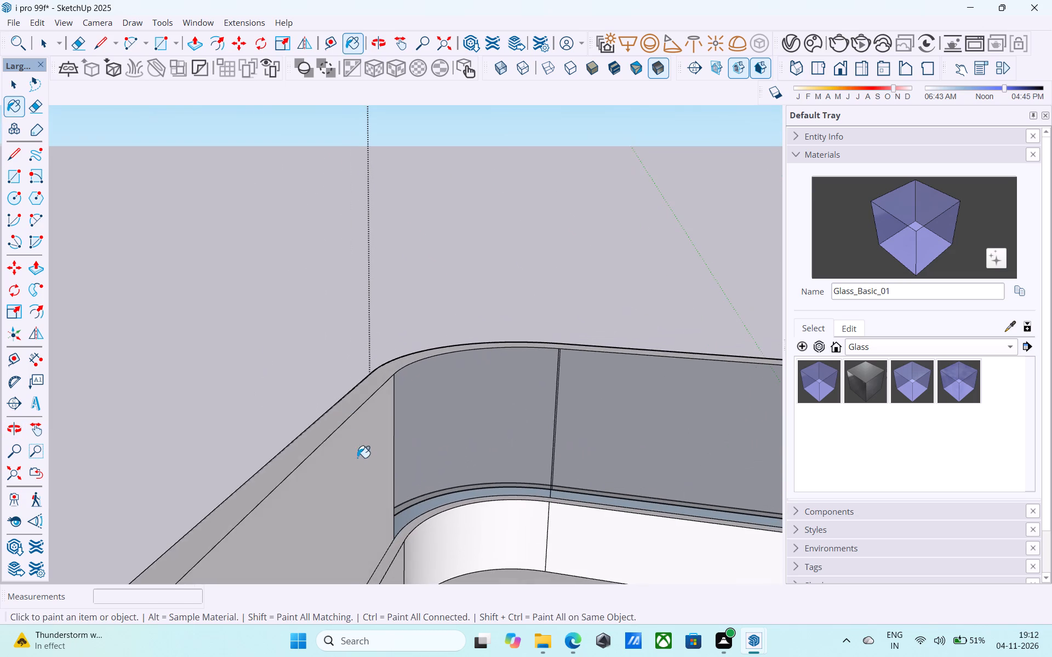
{"action": "left_click", "coordinate": [362, 465]}
Examine the glazed railing and the tower's upper storeys from several angles.
{"action": "scroll", "coordinate": [362, 465], "scroll_direction": "down", "scroll_amount": 1}
{"action": "middle_click_drag", "start_coordinate": [381, 457], "coordinate": [772, 411]}
{"action": "scroll", "coordinate": [504, 447], "scroll_direction": "down", "scroll_amount": 9}
{"action": "middle_click_drag", "start_coordinate": [413, 453], "coordinate": [842, 454]}
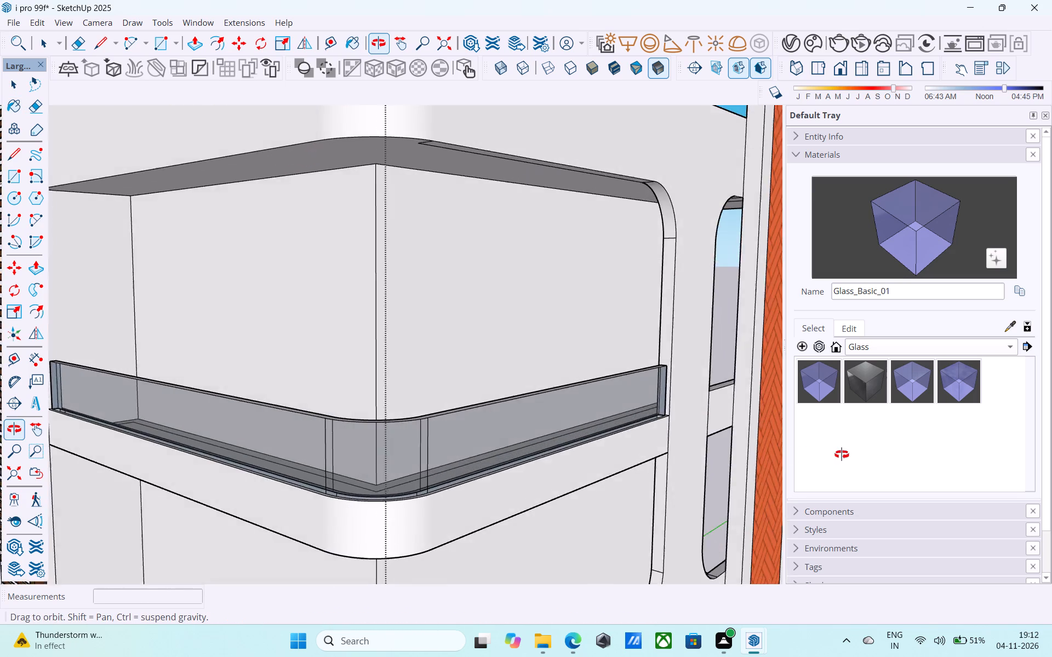
{"action": "middle_click_drag", "start_coordinate": [842, 454], "coordinate": [831, 393]}
{"action": "scroll", "coordinate": [685, 387], "scroll_direction": "down", "scroll_amount": 12}
{"action": "middle_click_drag", "start_coordinate": [602, 427], "coordinate": [540, 459]}
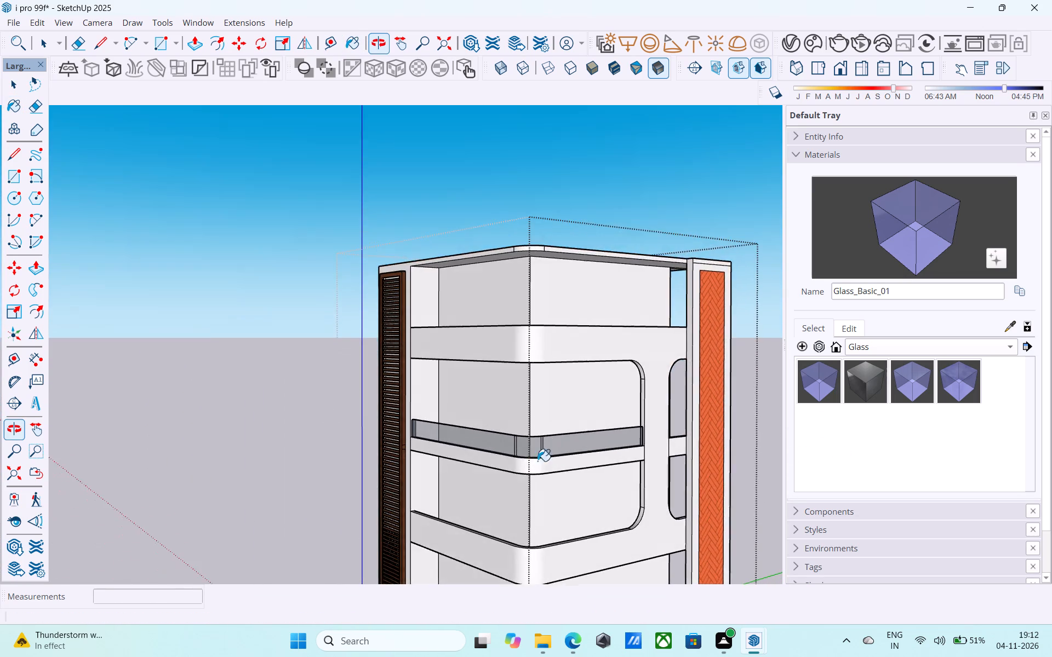
{"action": "scroll", "coordinate": [501, 463], "scroll_direction": "down", "scroll_amount": 5}
{"action": "middle_click_drag", "start_coordinate": [501, 464], "coordinate": [483, 466]}
{"action": "middle_click_drag", "start_coordinate": [485, 467], "coordinate": [483, 475]}
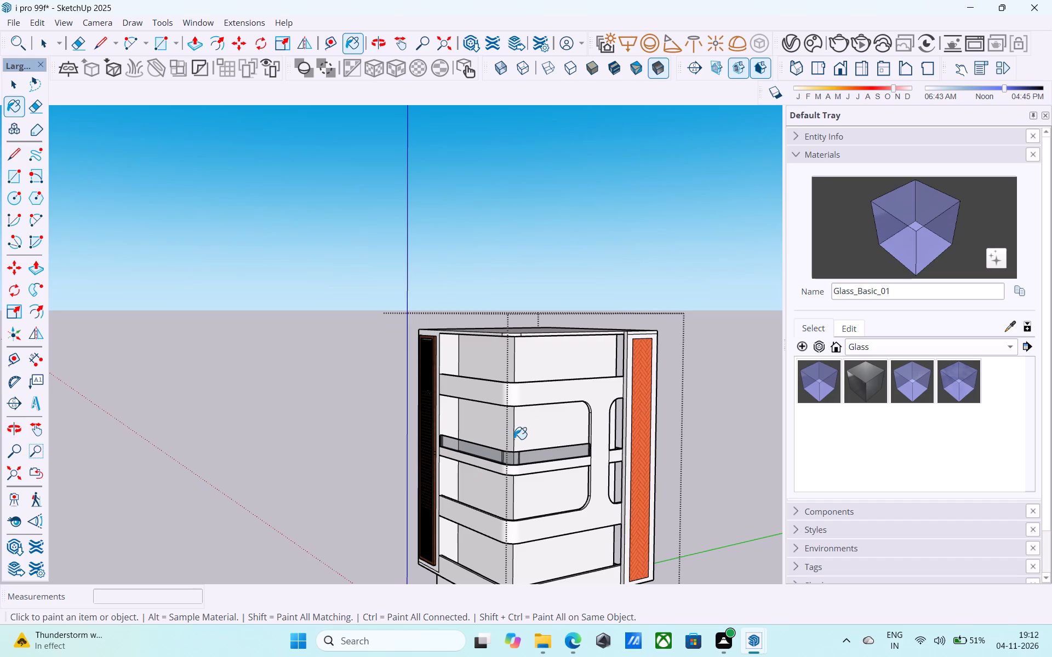
{"action": "scroll", "coordinate": [610, 408], "scroll_direction": "up", "scroll_amount": 5}
{"action": "scroll", "coordinate": [610, 408], "scroll_direction": "down", "scroll_amount": 6}
{"action": "middle_click_drag", "start_coordinate": [610, 408], "coordinate": [593, 396]}
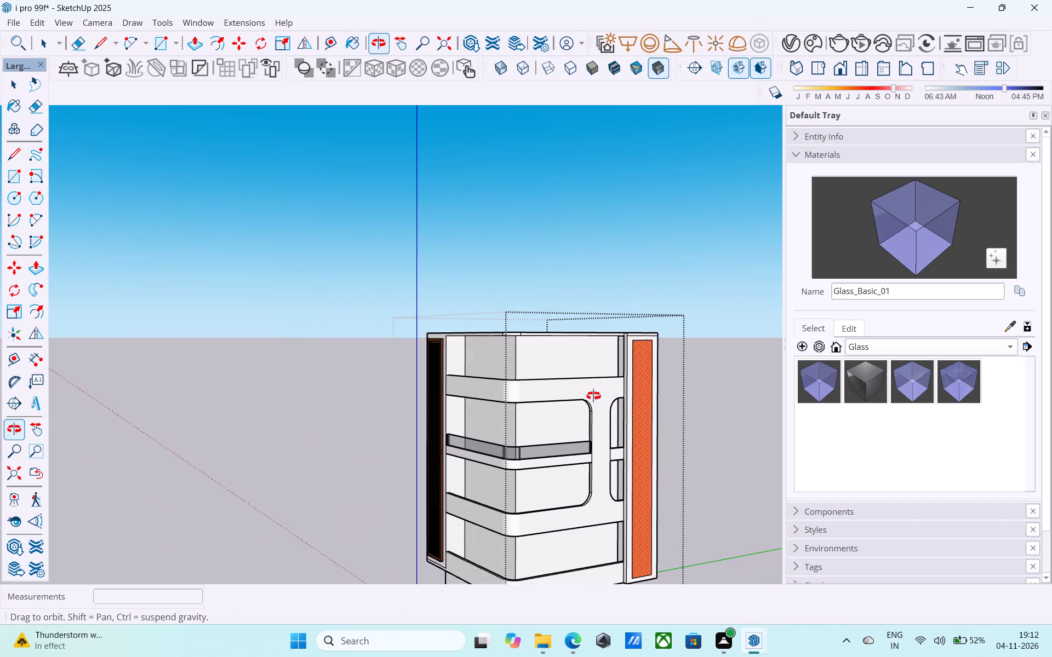
{"action": "middle_click_drag", "start_coordinate": [593, 396], "coordinate": [593, 395]}
{"action": "middle_click_drag", "start_coordinate": [593, 397], "coordinate": [588, 381]}
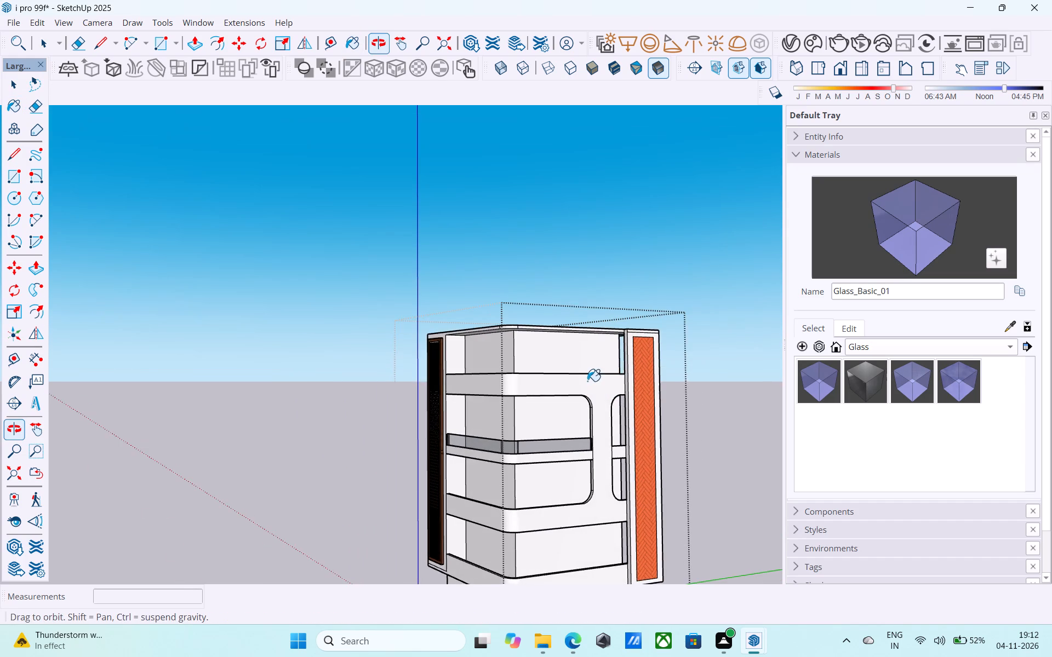
{"action": "scroll", "coordinate": [587, 377], "scroll_direction": "down", "scroll_amount": 6}
{"action": "middle_click_drag", "start_coordinate": [582, 377], "coordinate": [570, 407]}
{"action": "scroll", "coordinate": [546, 391], "scroll_direction": "up", "scroll_amount": 10}
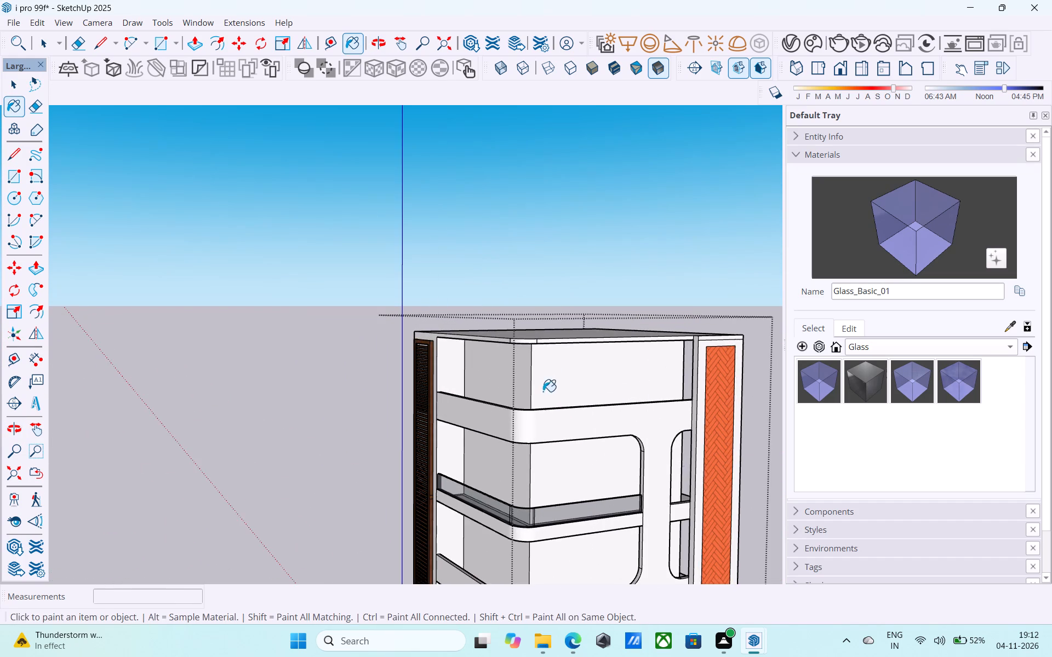
{"action": "middle_click_drag", "start_coordinate": [546, 399], "coordinate": [664, 446]}
{"action": "scroll", "coordinate": [558, 412], "scroll_direction": "up", "scroll_amount": 9}
Offset the outline of the top storey's wall face beside the louvred wooden panel inward by 1'.
{"action": "key", "text": "space"}
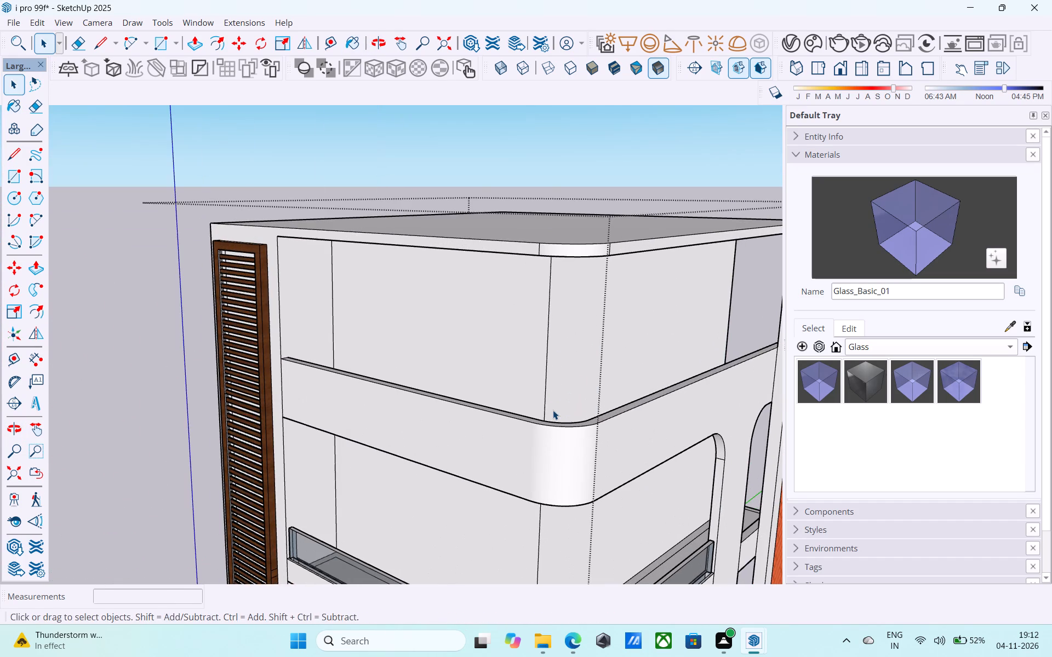
{"action": "middle_click_drag", "start_coordinate": [553, 410], "coordinate": [570, 384]}
{"action": "scroll", "coordinate": [567, 312], "scroll_direction": "up", "scroll_amount": 5}
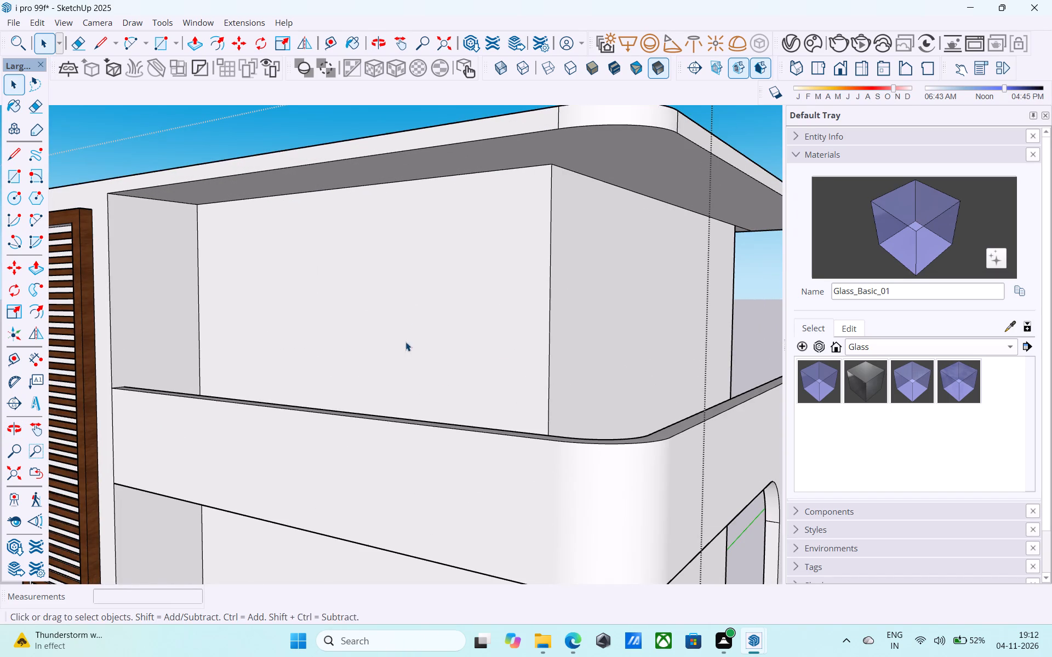
{"action": "scroll", "coordinate": [418, 350], "scroll_direction": "down", "scroll_amount": 2, "text": "shift"}
{"action": "middle_click_drag", "start_coordinate": [388, 329], "coordinate": [418, 346], "text": "shift"}
{"action": "scroll", "coordinate": [446, 344], "scroll_direction": "down", "scroll_amount": 4}
{"action": "middle_click_drag", "start_coordinate": [447, 344], "coordinate": [455, 350], "text": "shift"}
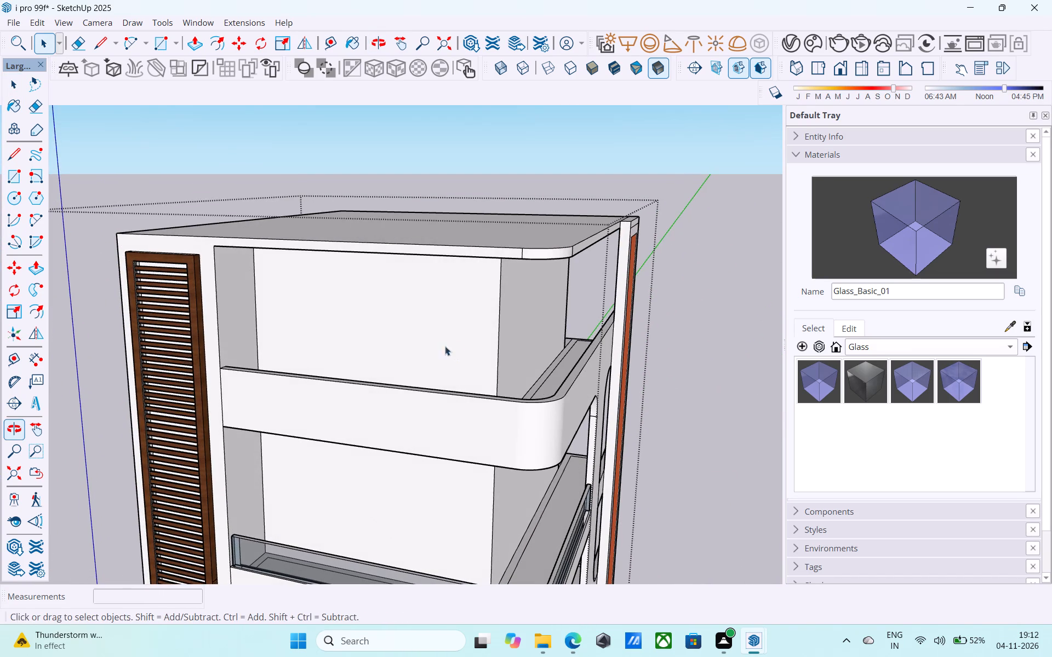
{"action": "left_click", "coordinate": [430, 334]}
{"action": "scroll", "coordinate": [430, 334], "scroll_direction": "up", "scroll_amount": 3}
{"action": "key", "text": "f"}
{"action": "left_click", "coordinate": [430, 334]}
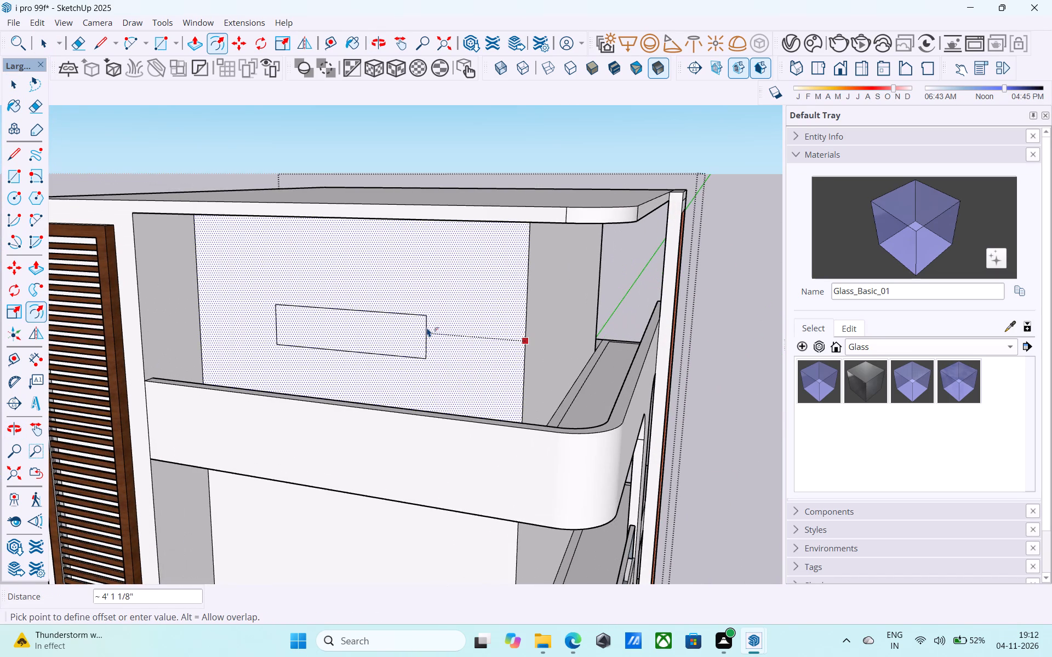
{"action": "type", "text": "1'"}
{"action": "key", "text": "Return"}
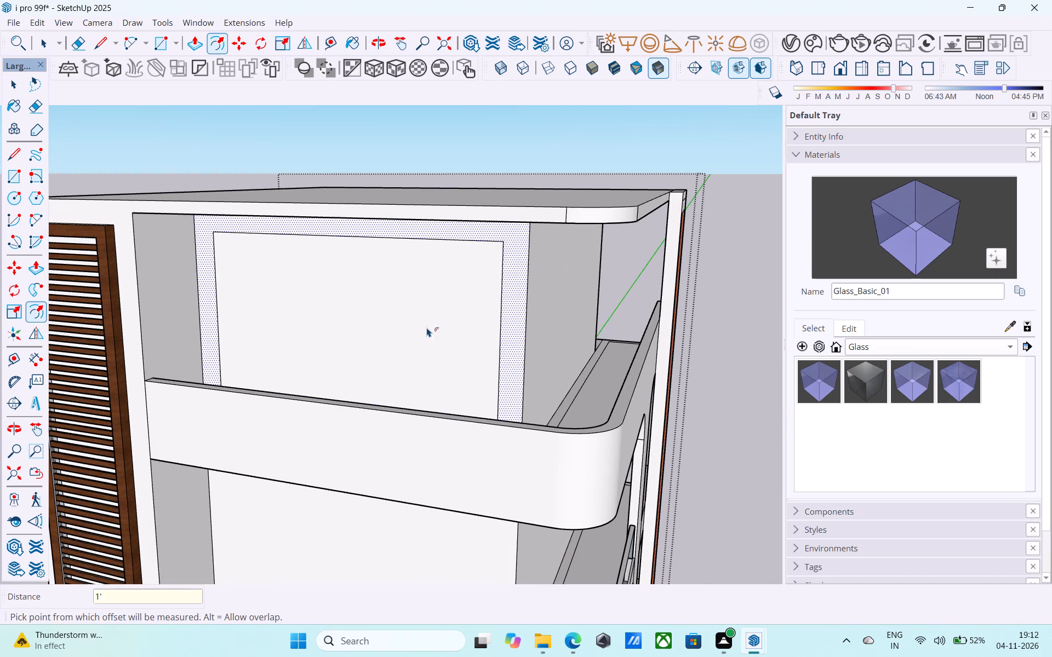
Push/Pull the inner rectangle on the top storey's louvre-side wall inward by 9" to cut an opening.
{"action": "key", "text": "space"}
{"action": "scroll", "coordinate": [426, 327], "scroll_direction": "down", "scroll_amount": 4}
{"action": "middle_click_drag", "start_coordinate": [422, 327], "coordinate": [404, 322]}
{"action": "left_click", "coordinate": [399, 324]}
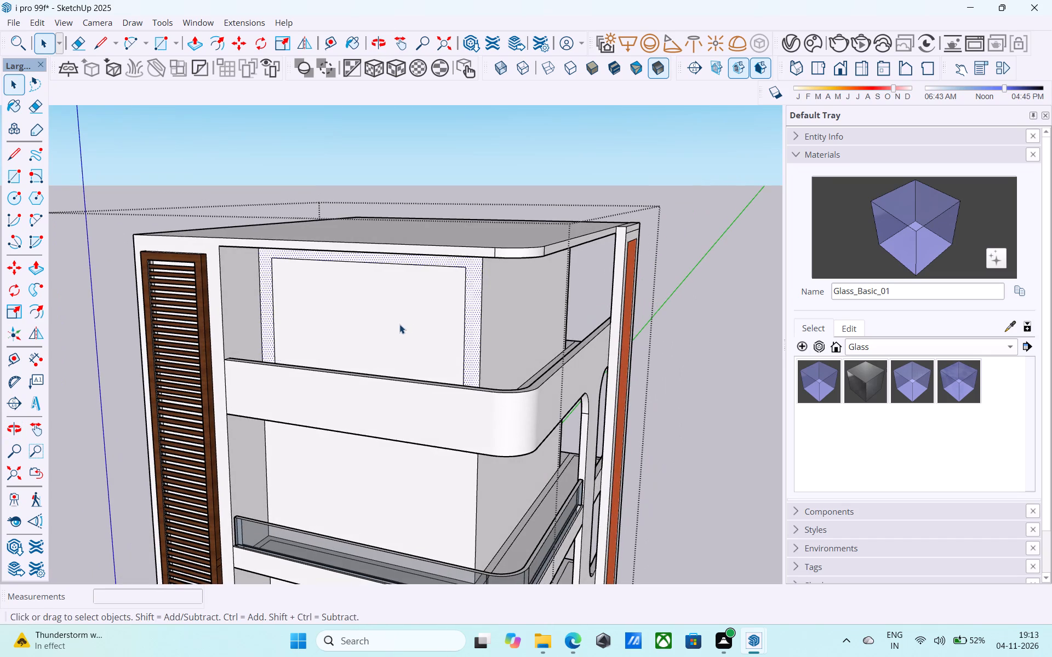
{"action": "key", "text": "p"}
{"action": "scroll", "coordinate": [393, 325], "scroll_direction": "up", "scroll_amount": 4}
{"action": "left_click", "coordinate": [393, 325]}
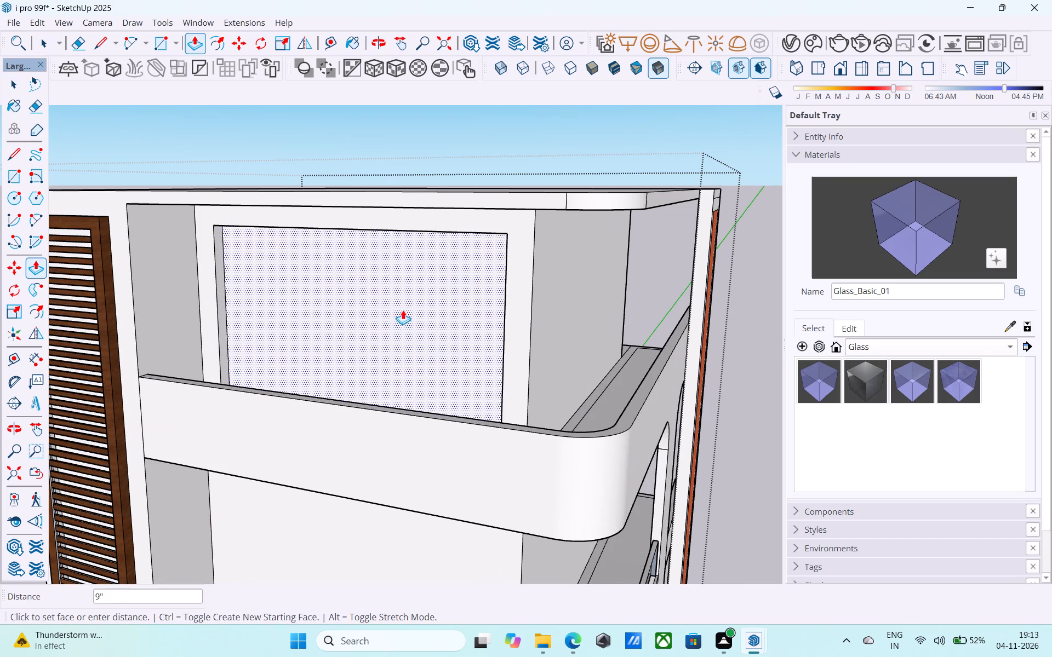
{"action": "left_click", "coordinate": [407, 304]}
{"action": "scroll", "coordinate": [407, 303], "scroll_direction": "down", "scroll_amount": 3}
{"action": "middle_click_drag", "start_coordinate": [404, 299], "coordinate": [246, 286]}
{"action": "key", "text": "space"}
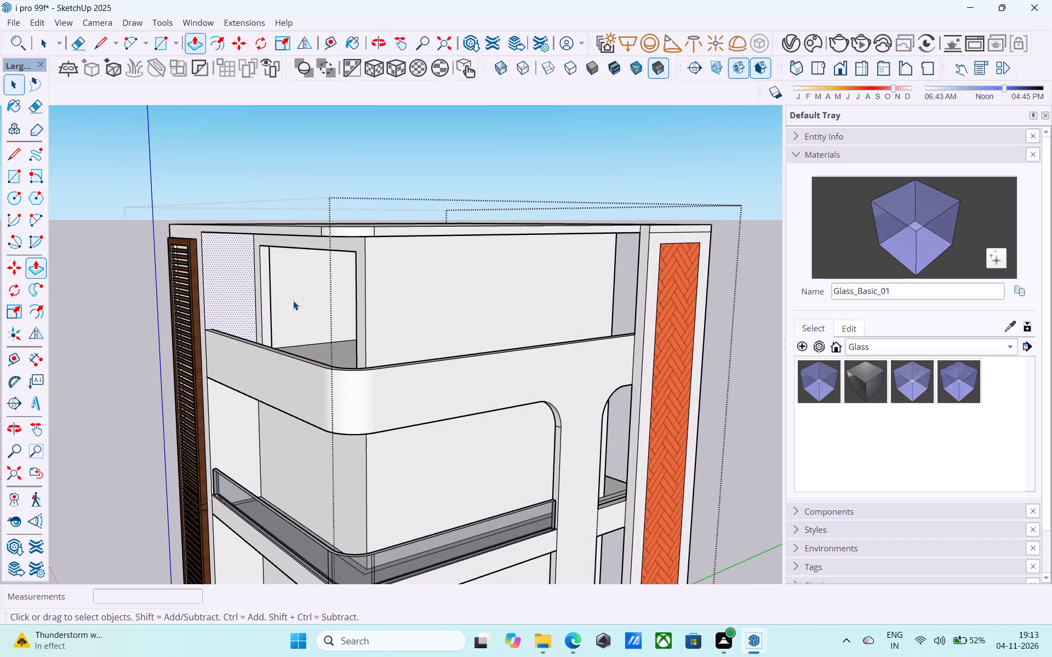
Offset the outline of the top storey's wall face beside the orange herringbone panel inward by 1'.
{"action": "left_click", "coordinate": [476, 276]}
{"action": "middle_click_drag", "start_coordinate": [476, 276], "coordinate": [451, 270]}
{"action": "key", "text": "f"}
{"action": "left_click", "coordinate": [451, 270]}
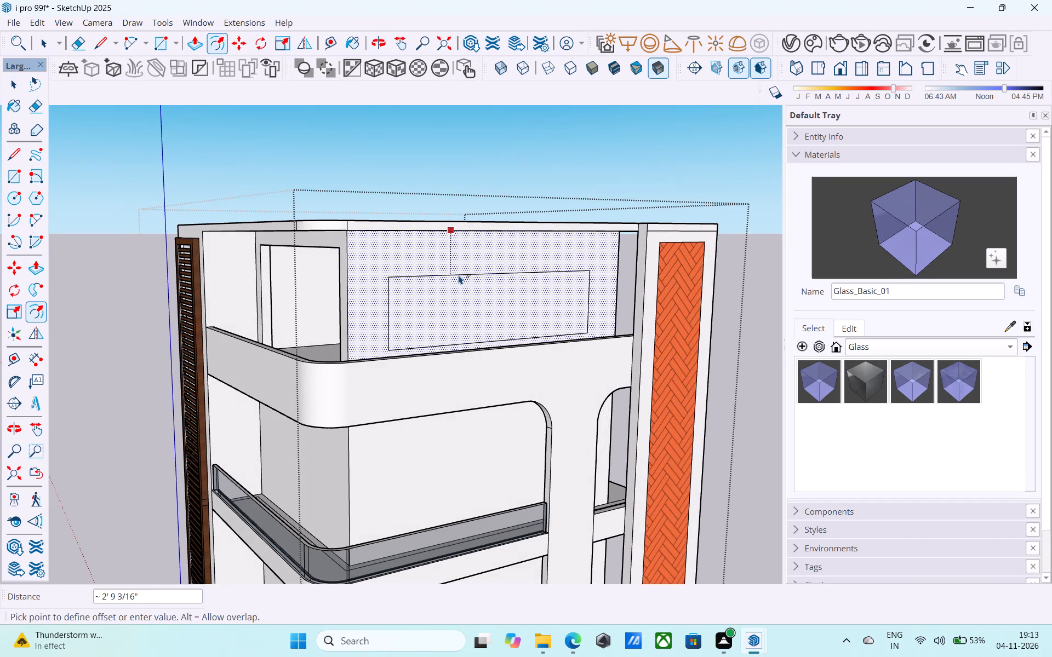
{"action": "type", "text": "1;"}
{"action": "key", "text": "Return"}
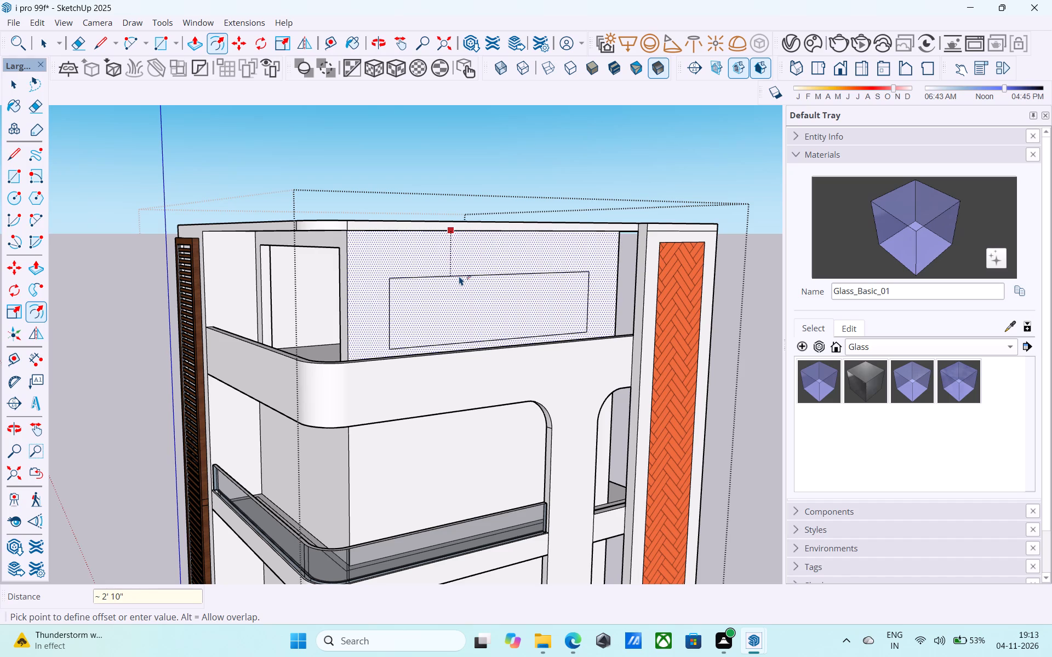
{"action": "type", "text": "1'"}
{"action": "key", "text": "Return"}
{"action": "key", "text": "space"}
Push/Pull the inner rectangle on the top storey's herringbone-side wall inward by 9" to cut an opening.
{"action": "left_click", "coordinate": [466, 287]}
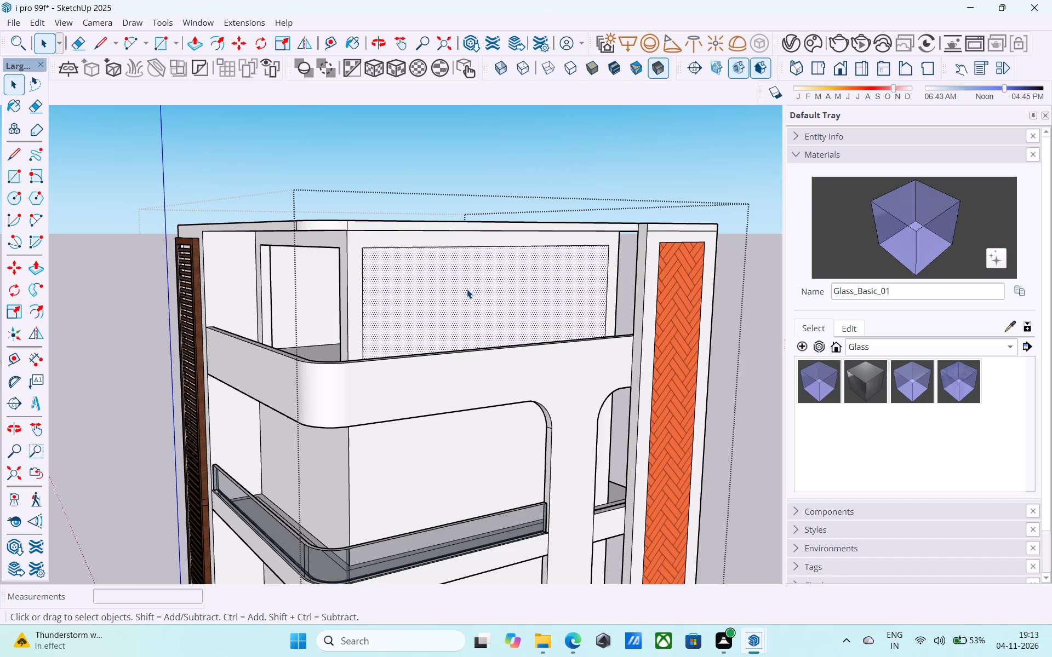
{"action": "scroll", "coordinate": [467, 289], "scroll_direction": "down", "scroll_amount": 3}
{"action": "key", "text": "p"}
{"action": "left_click", "coordinate": [467, 289]}
{"action": "scroll", "coordinate": [467, 289], "scroll_direction": "up", "scroll_amount": 4}
{"action": "left_click", "coordinate": [439, 274]}
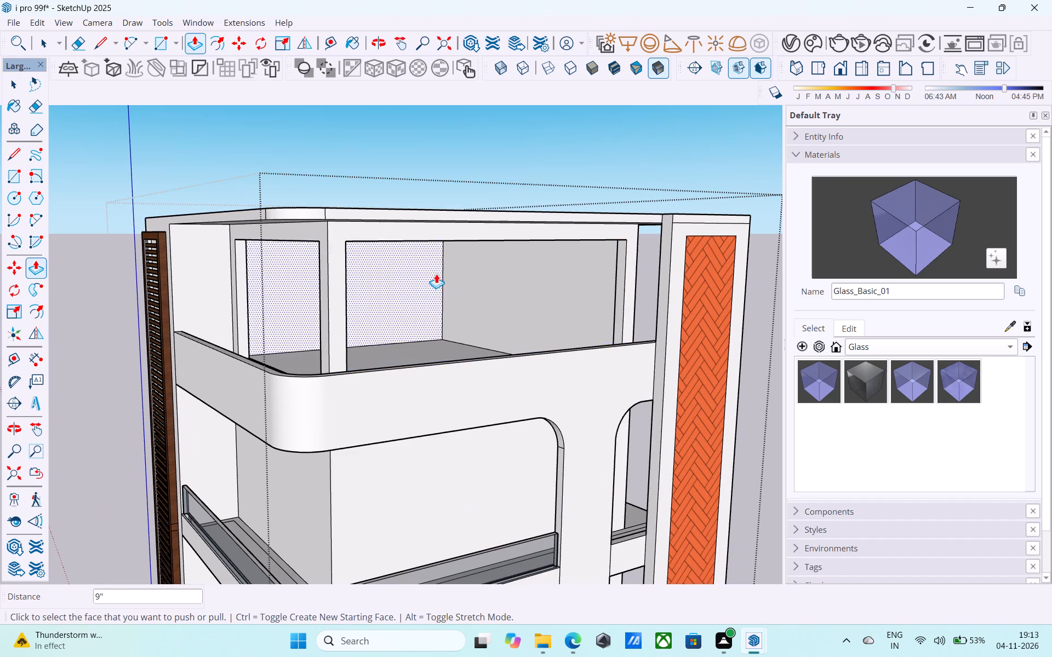
Offset the outline of the top storey's blank rear wall face, around the corner from the herringbone panel, inward by 1'.
{"action": "scroll", "coordinate": [436, 274], "scroll_direction": "down", "scroll_amount": 6}
{"action": "middle_click_drag", "start_coordinate": [444, 281], "coordinate": [342, 302]}
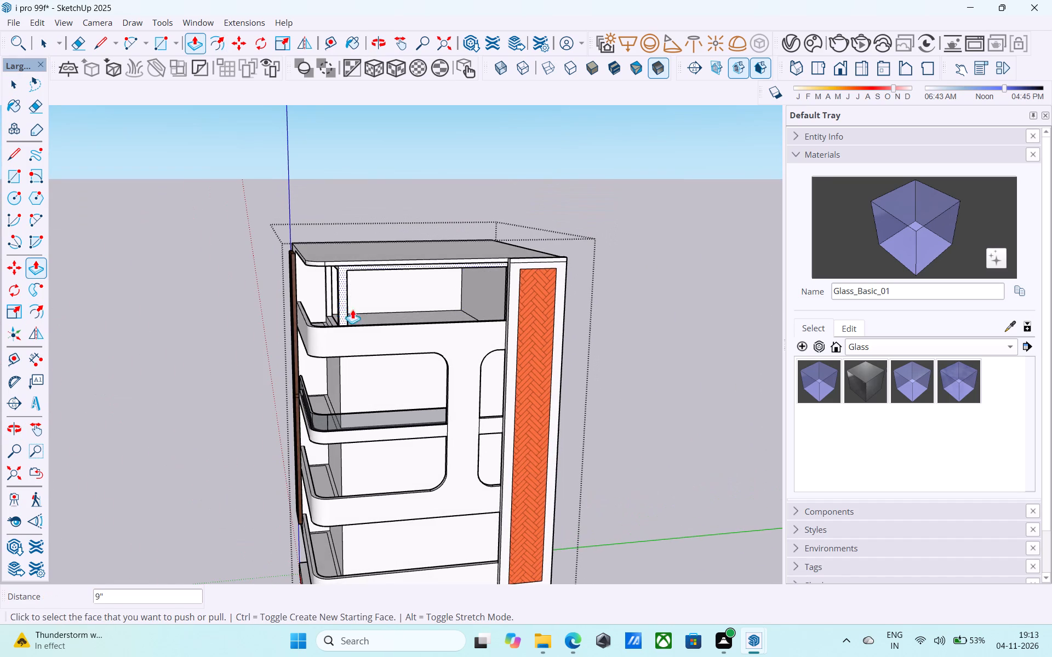
{"action": "scroll", "coordinate": [421, 327], "scroll_direction": "down", "scroll_amount": 4}
{"action": "middle_click_drag", "start_coordinate": [420, 326], "coordinate": [89, 355]}
{"action": "scroll", "coordinate": [414, 342], "scroll_direction": "up", "scroll_amount": 12}
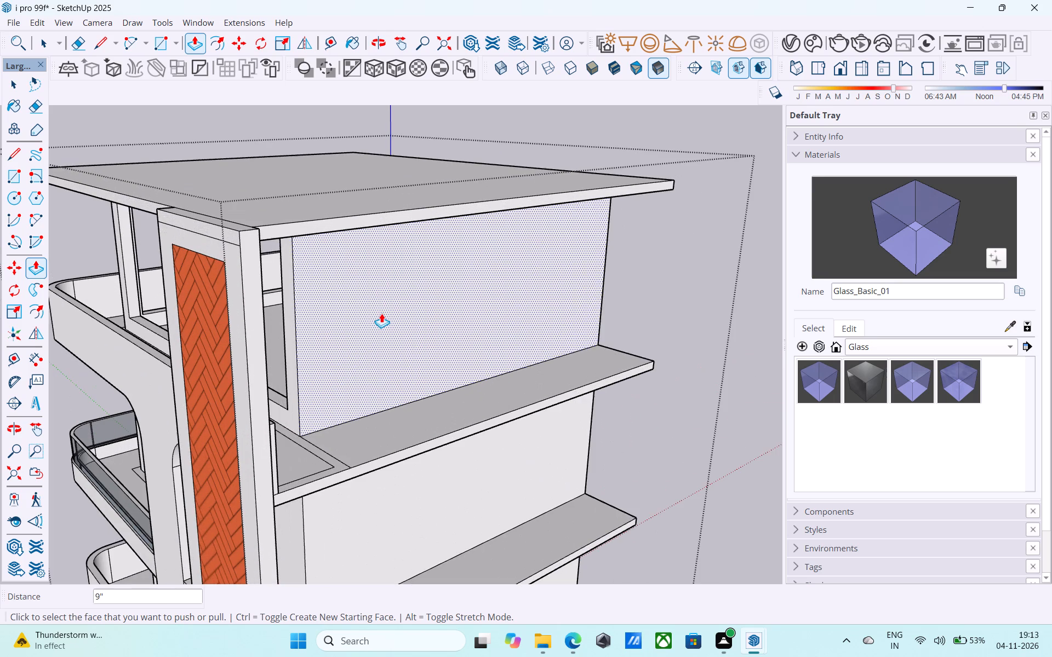
{"action": "key", "text": "space"}
{"action": "middle_click_drag", "start_coordinate": [381, 313], "coordinate": [377, 320]}
{"action": "left_click", "coordinate": [372, 319]}
{"action": "scroll", "coordinate": [375, 320], "scroll_direction": "up", "scroll_amount": 5}
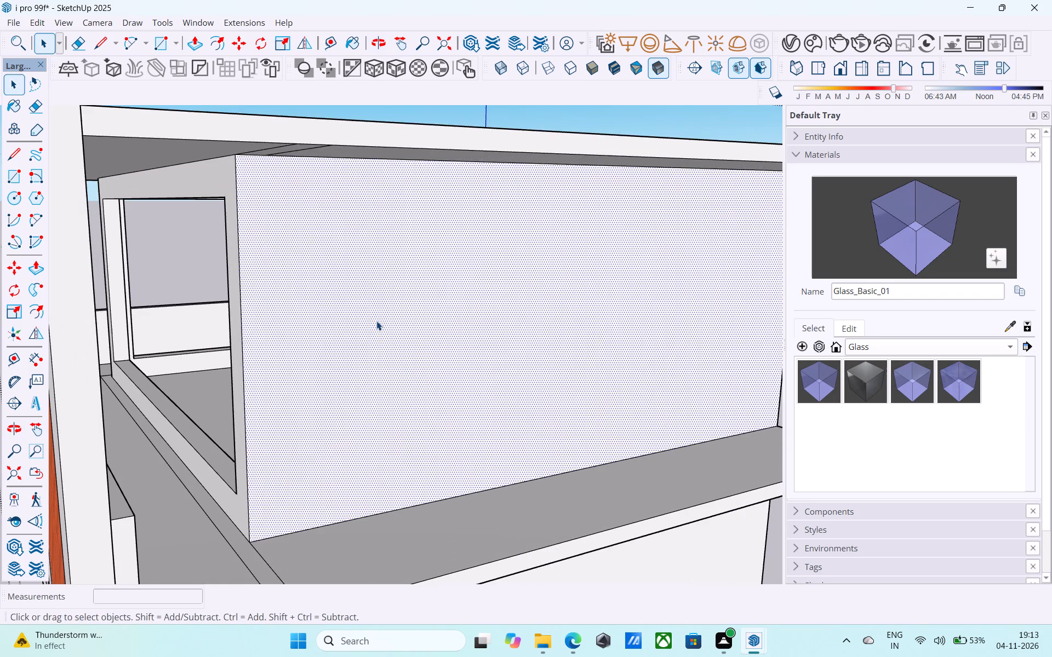
{"action": "key", "text": "f"}
{"action": "left_click", "coordinate": [376, 321]}
{"action": "type", "text": "1'"}
{"action": "key", "text": "Return"}
{"action": "key", "text": "space"}
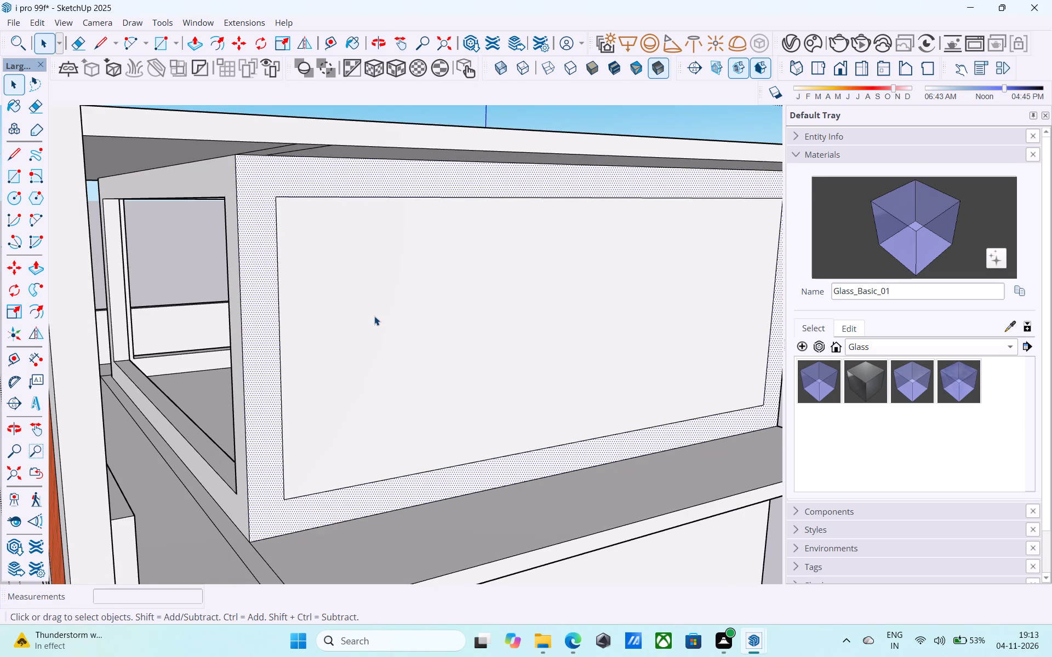
Push/Pull the inner rectangle on the top storey's rear wall inward by 9" to cut an opening.
{"action": "left_click", "coordinate": [374, 316]}
{"action": "scroll", "coordinate": [385, 325], "scroll_direction": "down", "scroll_amount": 4}
{"action": "key", "text": "p"}
{"action": "scroll", "coordinate": [392, 339], "scroll_direction": "up", "scroll_amount": 3}
{"action": "left_click", "coordinate": [392, 339]}
{"action": "scroll", "coordinate": [392, 339], "scroll_direction": "up", "scroll_amount": 3}
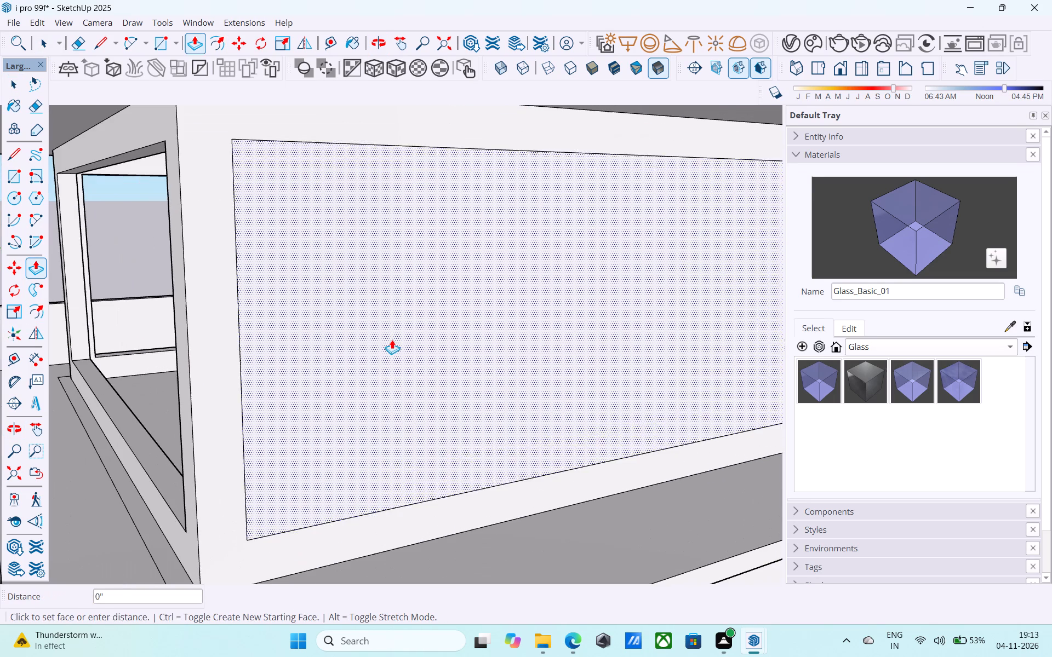
{"action": "left_click", "coordinate": [348, 311]}
Push/Pull the corner-side jamb of the herringbone-side opening 6' into the opening, widening the solid wall beside the rounded corner.
{"action": "scroll", "coordinate": [351, 310], "scroll_direction": "down", "scroll_amount": 10}
{"action": "middle_click_drag", "start_coordinate": [352, 312], "coordinate": [682, 315]}
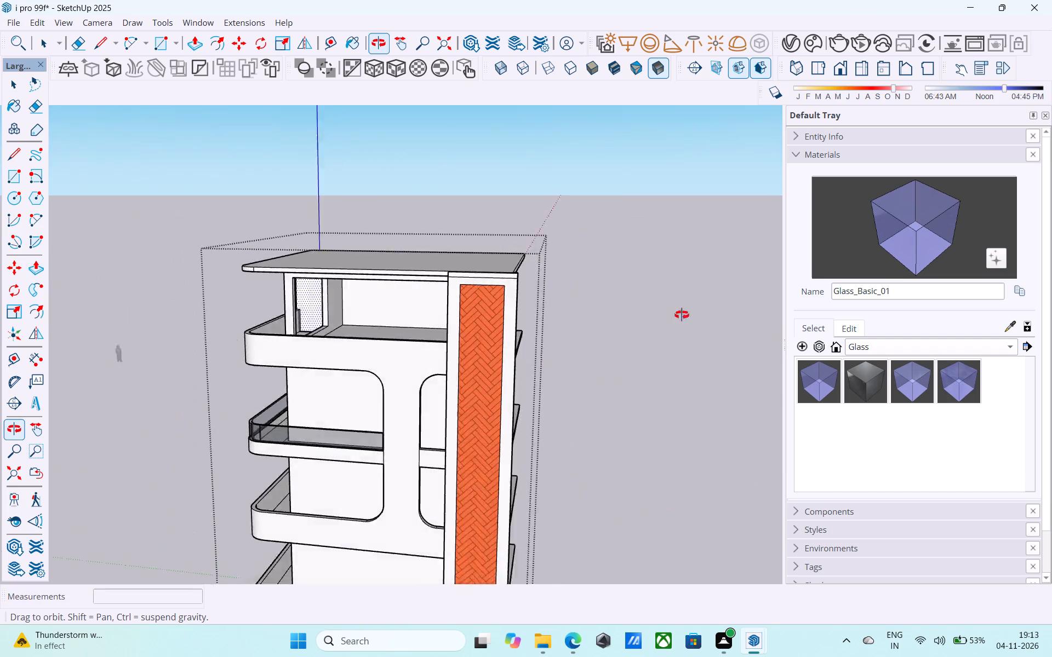
{"action": "middle_click_drag", "start_coordinate": [682, 315], "coordinate": [843, 314]}
{"action": "middle_click_drag", "start_coordinate": [527, 331], "coordinate": [670, 291]}
{"action": "scroll", "coordinate": [482, 287], "scroll_direction": "up", "scroll_amount": 5}
{"action": "middle_click_drag", "start_coordinate": [474, 277], "coordinate": [274, 298]}
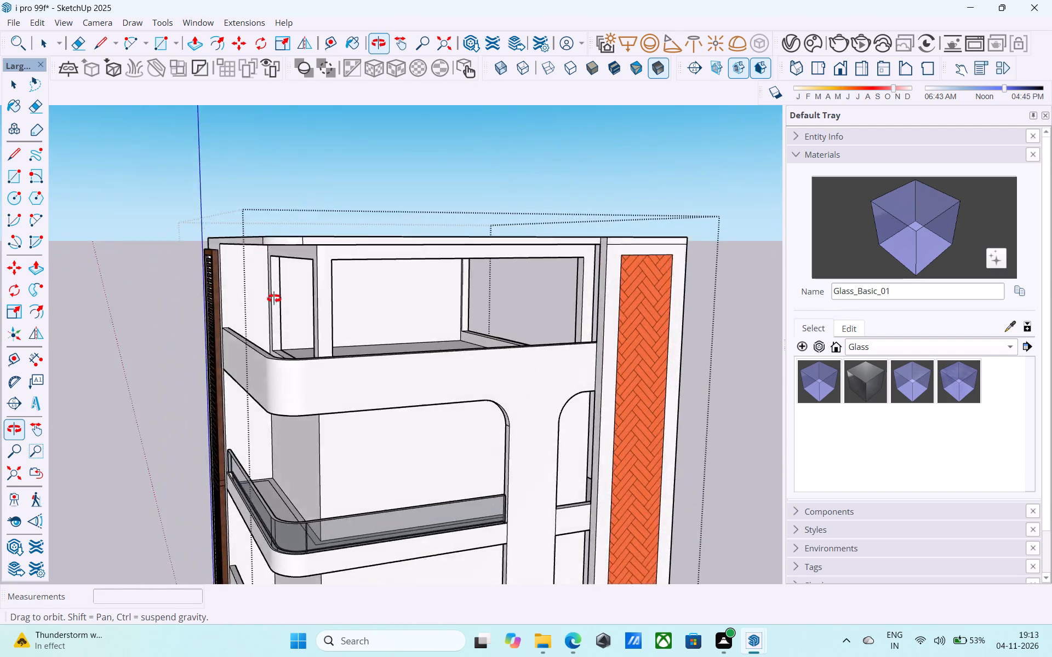
{"action": "middle_click_drag", "start_coordinate": [274, 298], "coordinate": [56, 306]}
{"action": "scroll", "coordinate": [203, 271], "scroll_direction": "up", "scroll_amount": 5}
{"action": "scroll", "coordinate": [217, 265], "scroll_direction": "down", "scroll_amount": 1}
{"action": "scroll", "coordinate": [218, 265], "scroll_direction": "up", "scroll_amount": 8}
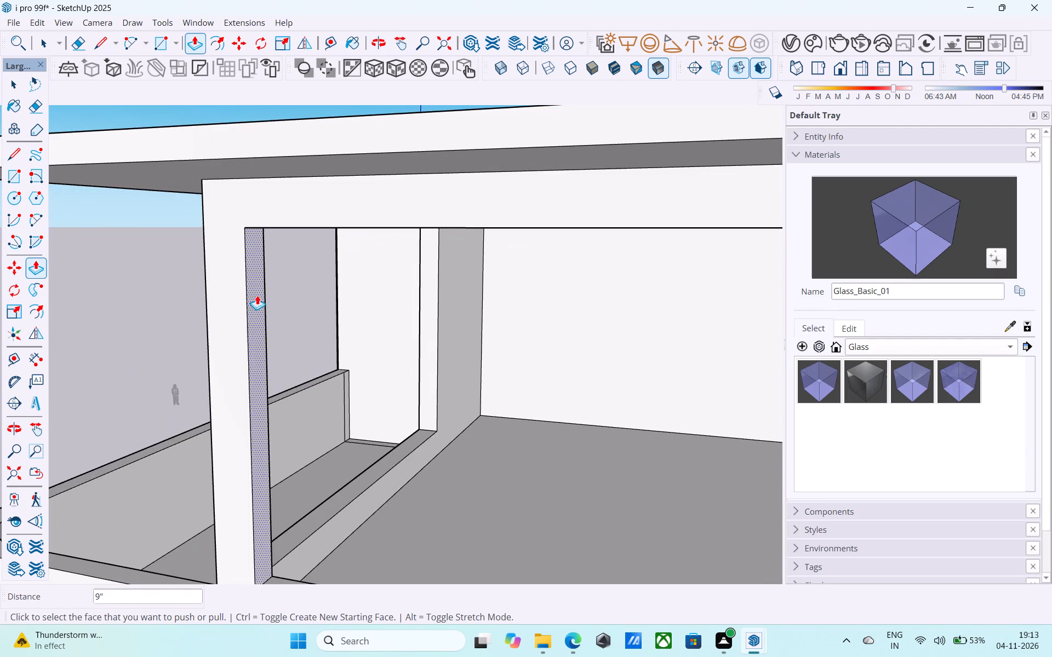
{"action": "left_click", "coordinate": [262, 298]}
{"action": "left_click", "coordinate": [264, 293]}
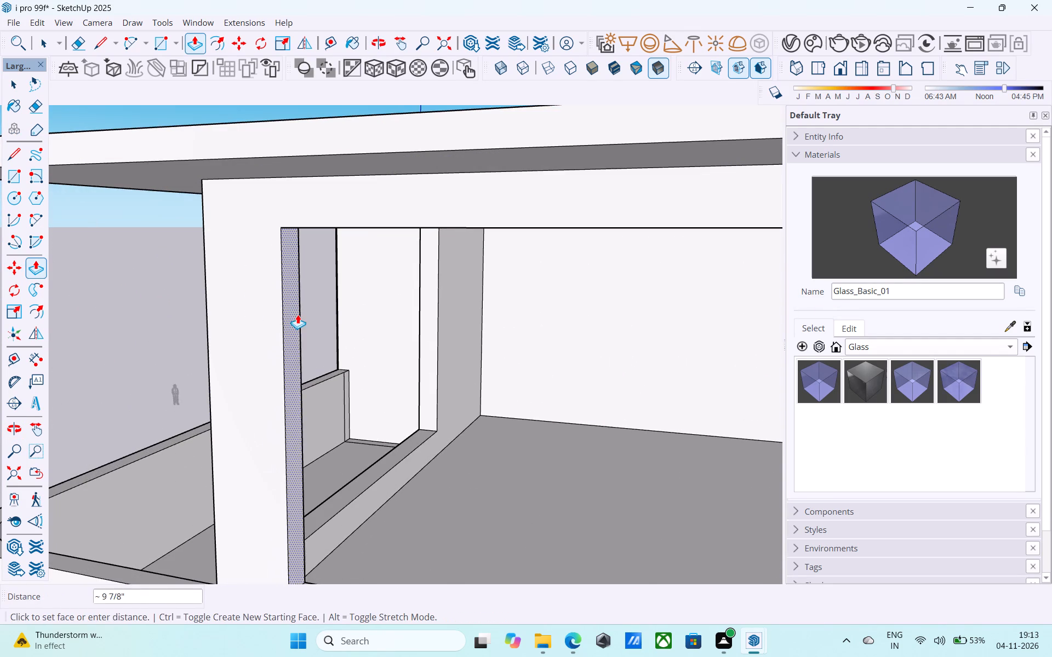
{"action": "scroll", "coordinate": [298, 314], "scroll_direction": "down", "scroll_amount": 7}
{"action": "type", "text": "6'"}
{"action": "key", "text": "Return"}
{"action": "scroll", "coordinate": [307, 314], "scroll_direction": "down", "scroll_amount": 13}
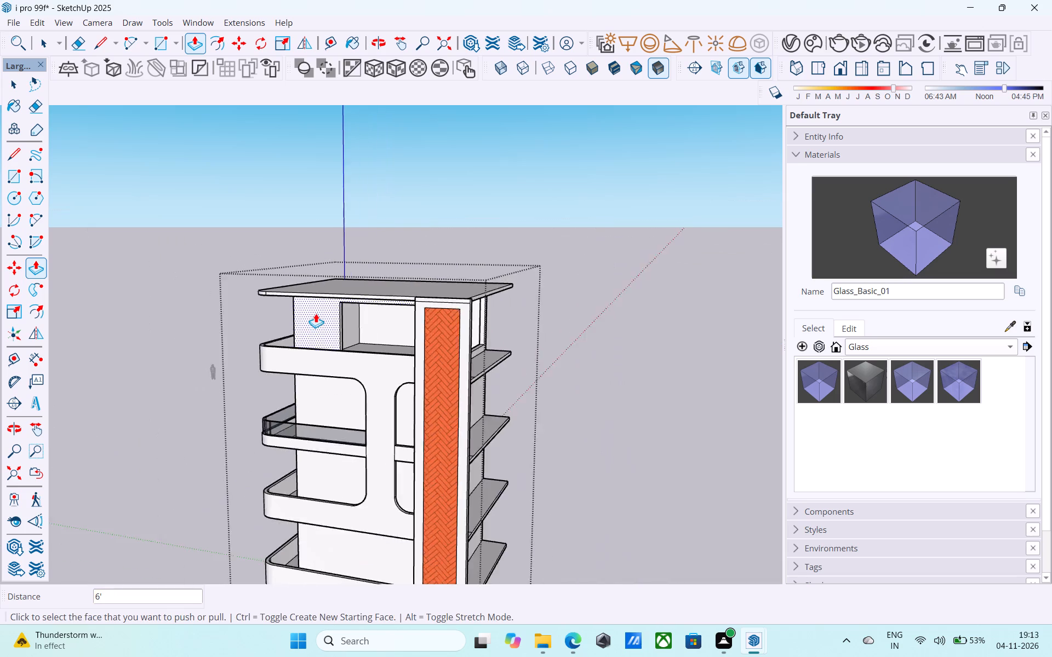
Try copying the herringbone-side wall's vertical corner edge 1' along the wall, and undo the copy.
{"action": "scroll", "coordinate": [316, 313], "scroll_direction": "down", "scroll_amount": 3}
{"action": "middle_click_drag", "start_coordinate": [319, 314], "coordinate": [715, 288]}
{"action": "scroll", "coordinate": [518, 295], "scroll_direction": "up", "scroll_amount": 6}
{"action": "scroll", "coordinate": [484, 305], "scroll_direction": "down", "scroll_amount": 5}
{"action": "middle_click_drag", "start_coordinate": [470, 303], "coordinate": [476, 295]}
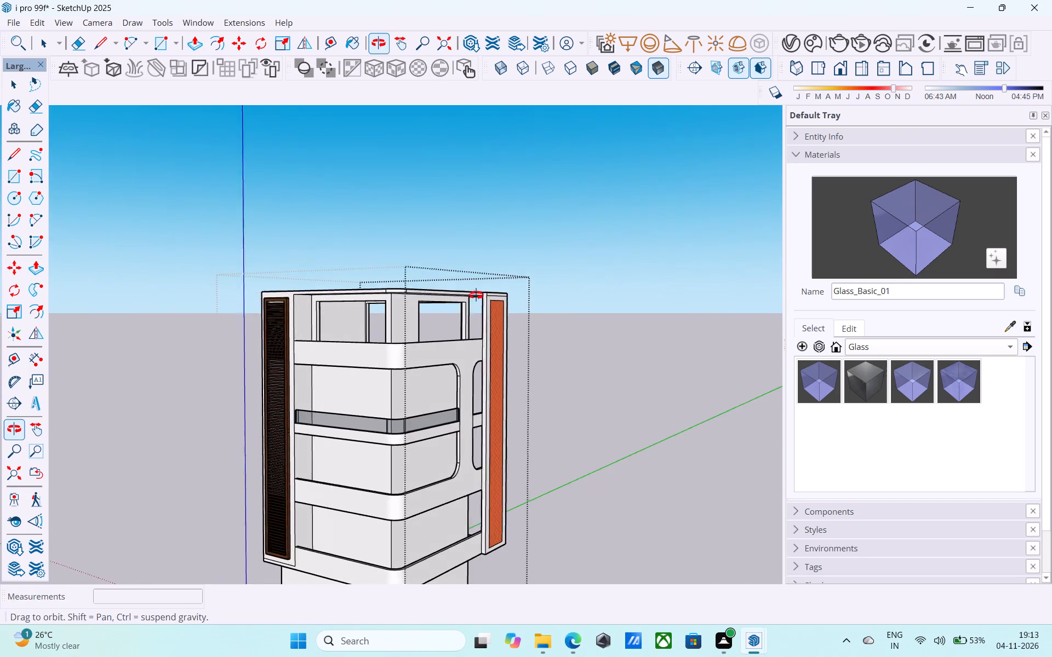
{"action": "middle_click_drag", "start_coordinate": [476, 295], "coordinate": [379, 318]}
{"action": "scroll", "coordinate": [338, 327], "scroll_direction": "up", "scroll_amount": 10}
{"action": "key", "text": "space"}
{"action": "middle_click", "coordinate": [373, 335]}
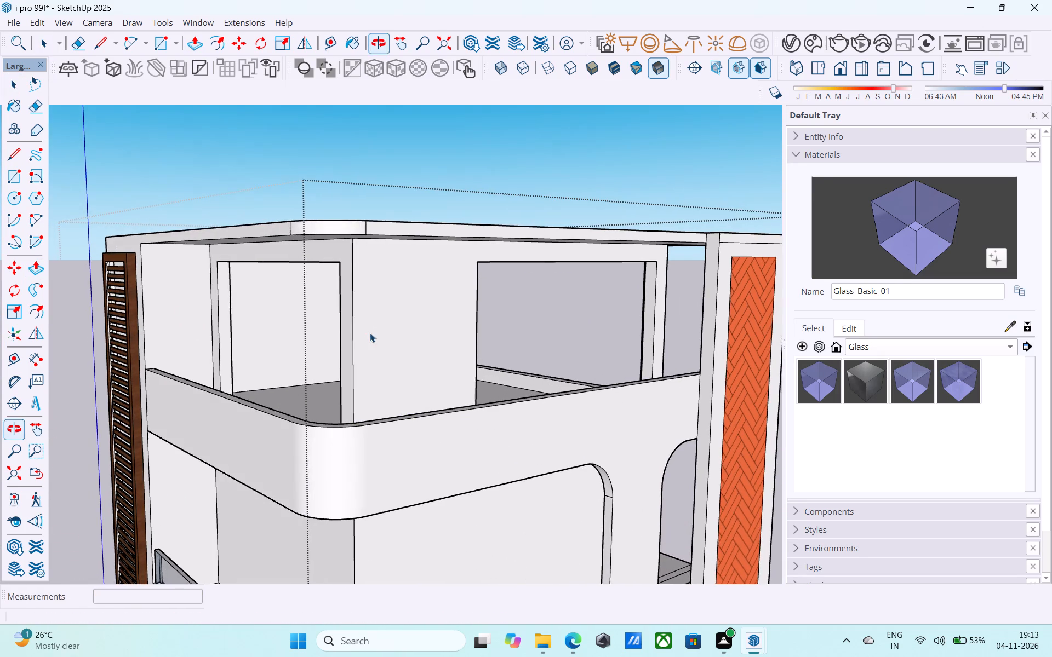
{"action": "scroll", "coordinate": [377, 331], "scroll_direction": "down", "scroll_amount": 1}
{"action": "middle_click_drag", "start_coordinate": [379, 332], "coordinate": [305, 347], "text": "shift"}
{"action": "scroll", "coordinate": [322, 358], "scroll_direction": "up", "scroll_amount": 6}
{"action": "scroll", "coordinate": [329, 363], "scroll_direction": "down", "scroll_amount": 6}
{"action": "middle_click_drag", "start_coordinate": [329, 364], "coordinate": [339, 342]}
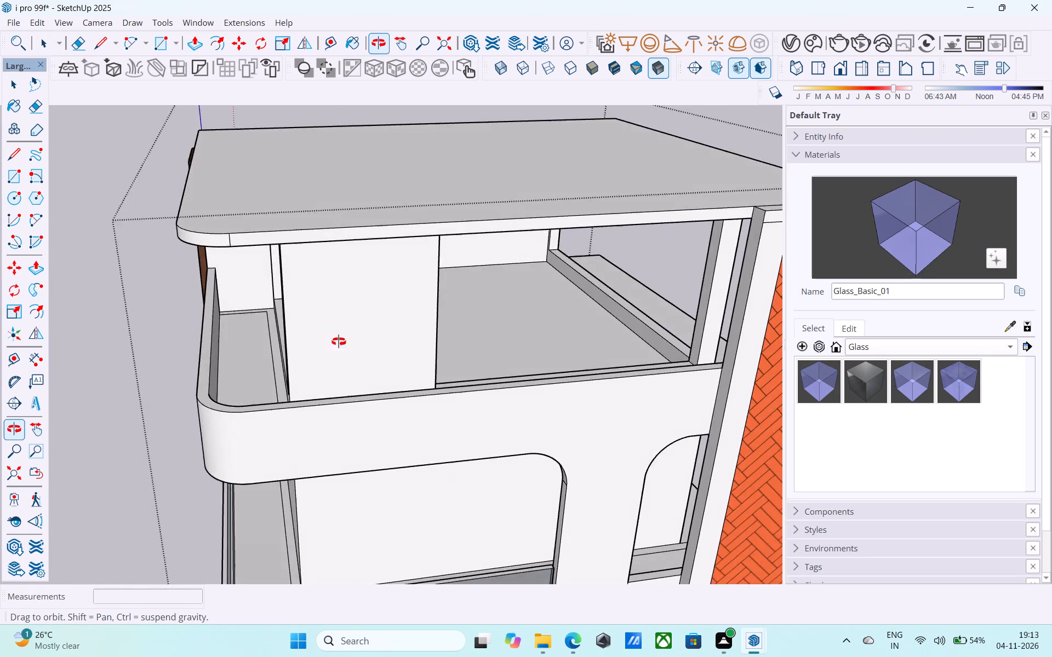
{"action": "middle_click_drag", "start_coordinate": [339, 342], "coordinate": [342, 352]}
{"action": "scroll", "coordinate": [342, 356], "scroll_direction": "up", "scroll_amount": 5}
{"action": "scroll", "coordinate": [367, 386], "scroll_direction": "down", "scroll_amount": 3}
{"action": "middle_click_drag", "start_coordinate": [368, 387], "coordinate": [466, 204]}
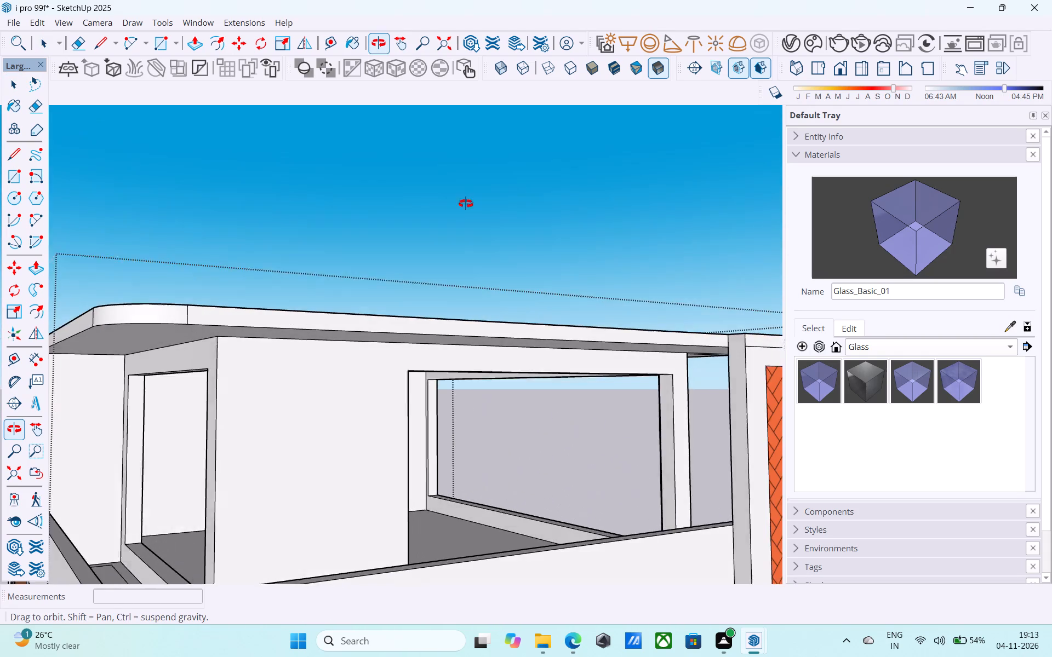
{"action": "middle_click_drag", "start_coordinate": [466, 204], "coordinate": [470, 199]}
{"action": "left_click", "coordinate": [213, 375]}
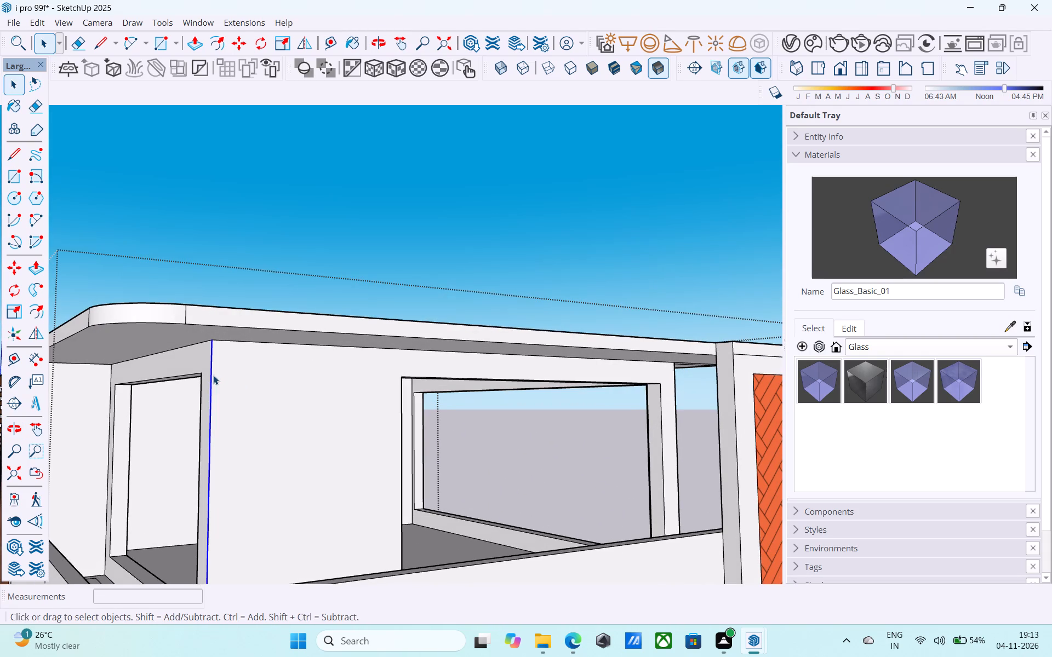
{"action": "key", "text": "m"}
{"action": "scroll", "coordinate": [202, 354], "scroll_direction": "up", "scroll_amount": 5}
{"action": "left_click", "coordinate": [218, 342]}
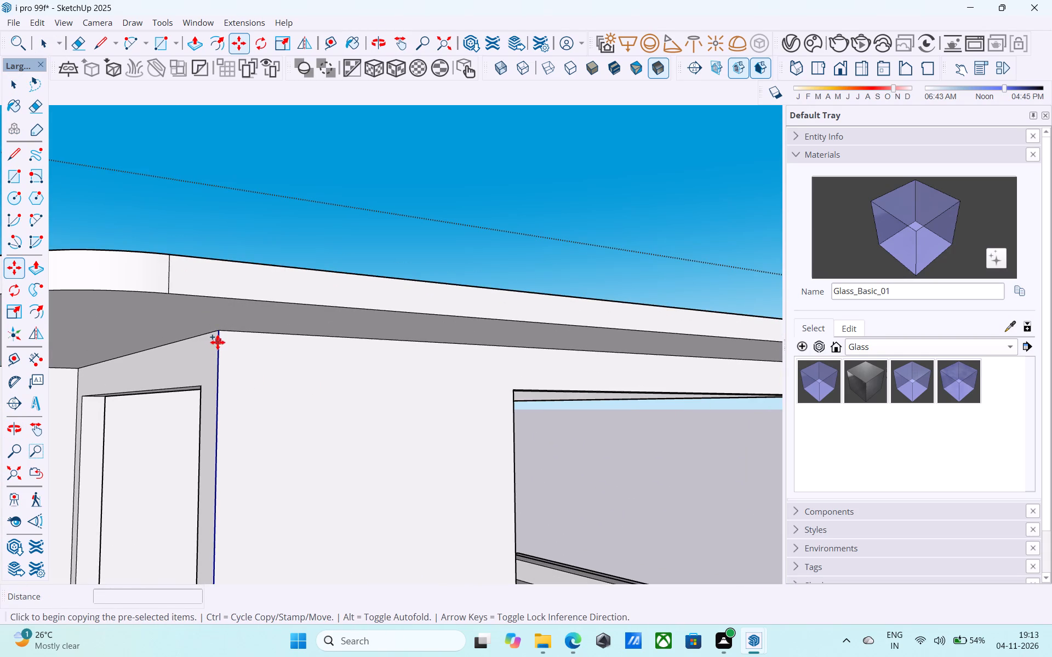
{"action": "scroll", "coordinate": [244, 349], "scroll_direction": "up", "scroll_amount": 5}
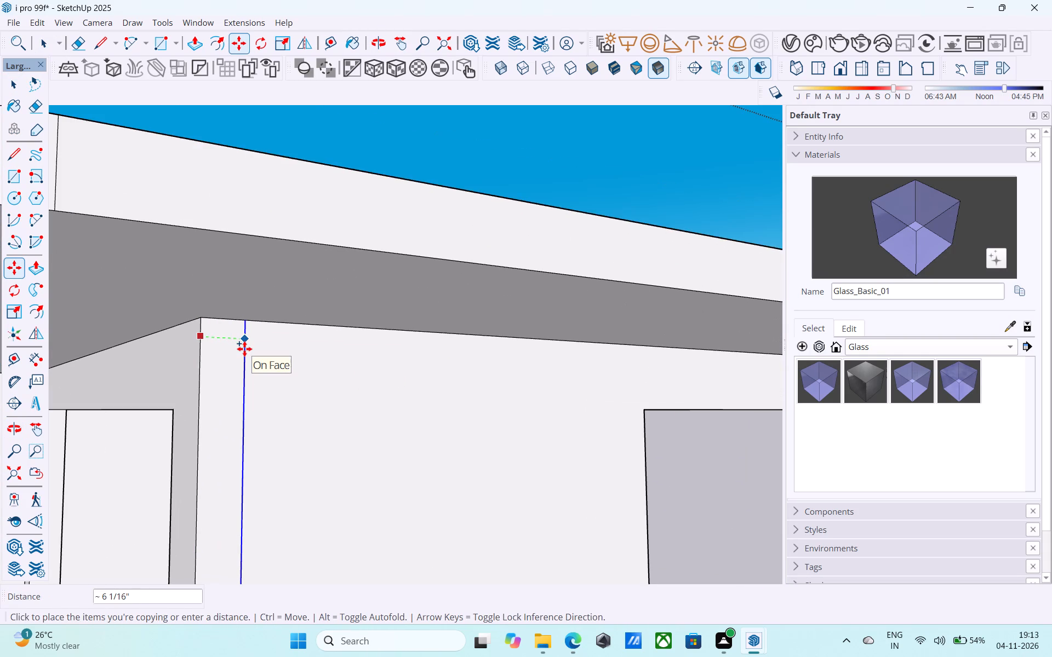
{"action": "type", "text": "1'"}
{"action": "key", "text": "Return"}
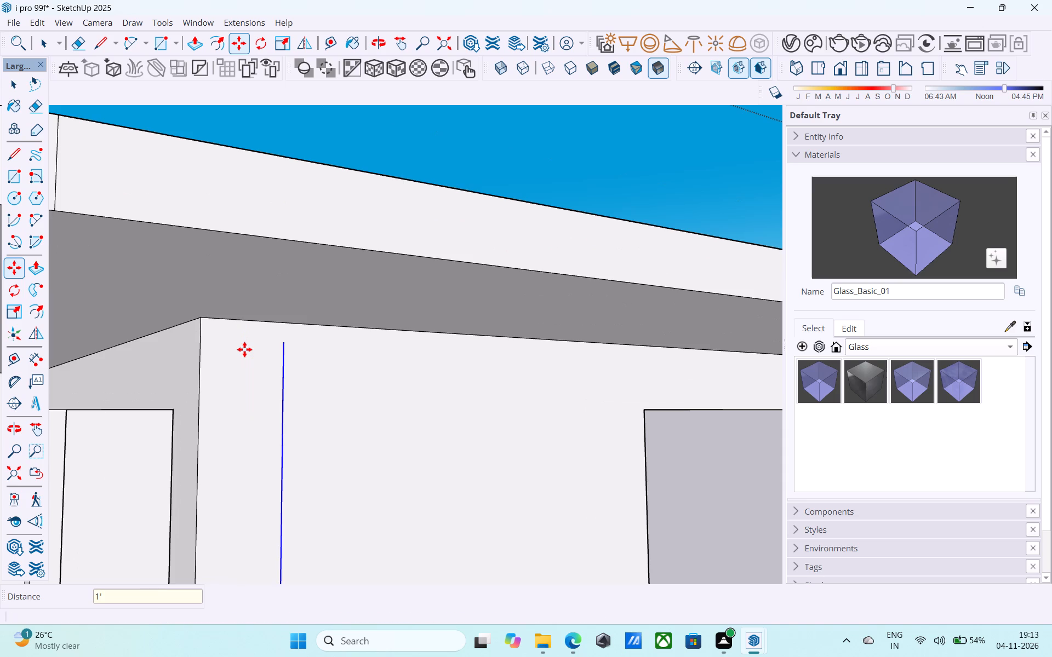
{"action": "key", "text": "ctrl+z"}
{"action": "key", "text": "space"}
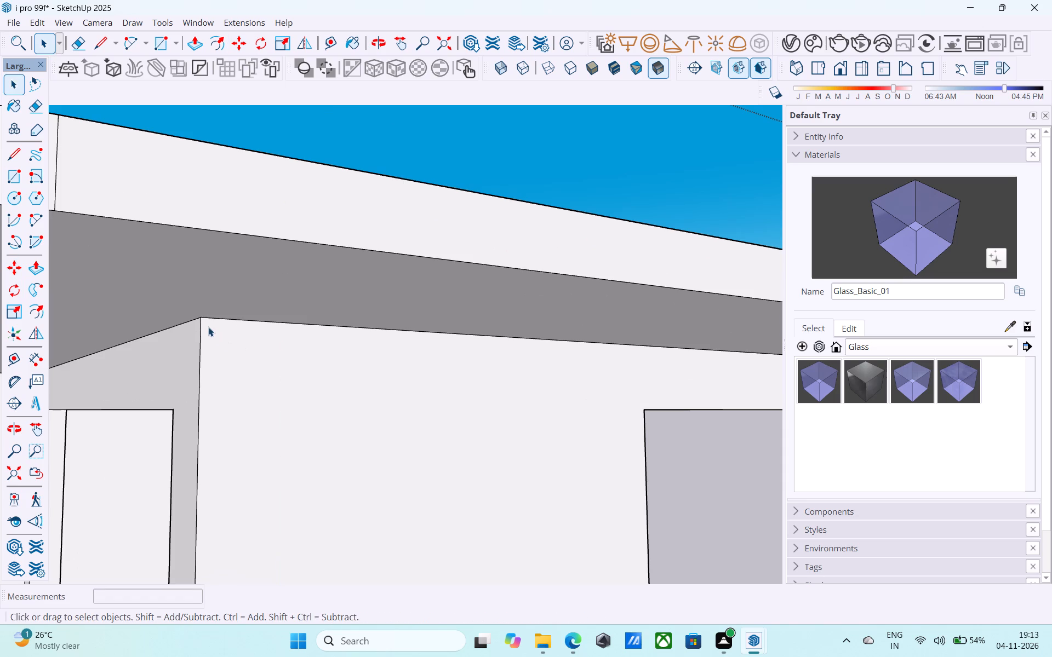
Copy the herringbone-side wall's vertical corner edge 9" along the wall, starting from the edge's top endpoint.
{"action": "left_click", "coordinate": [203, 326]}
{"action": "left_click", "coordinate": [199, 326]}
{"action": "left_click", "coordinate": [198, 330]}
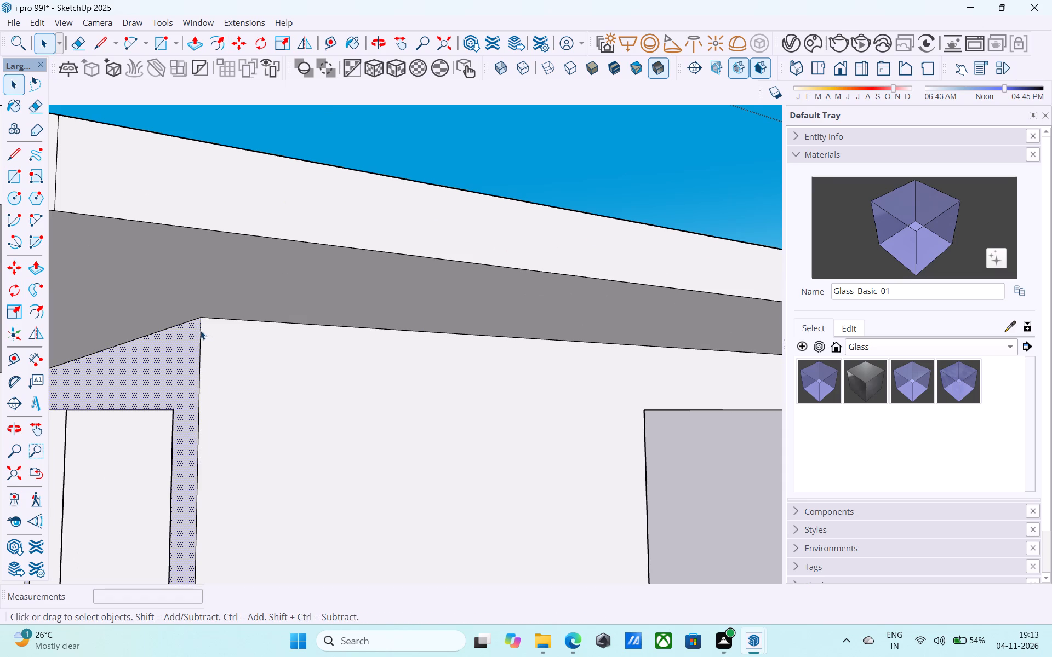
{"action": "left_click", "coordinate": [201, 330]}
{"action": "left_click", "coordinate": [210, 378]}
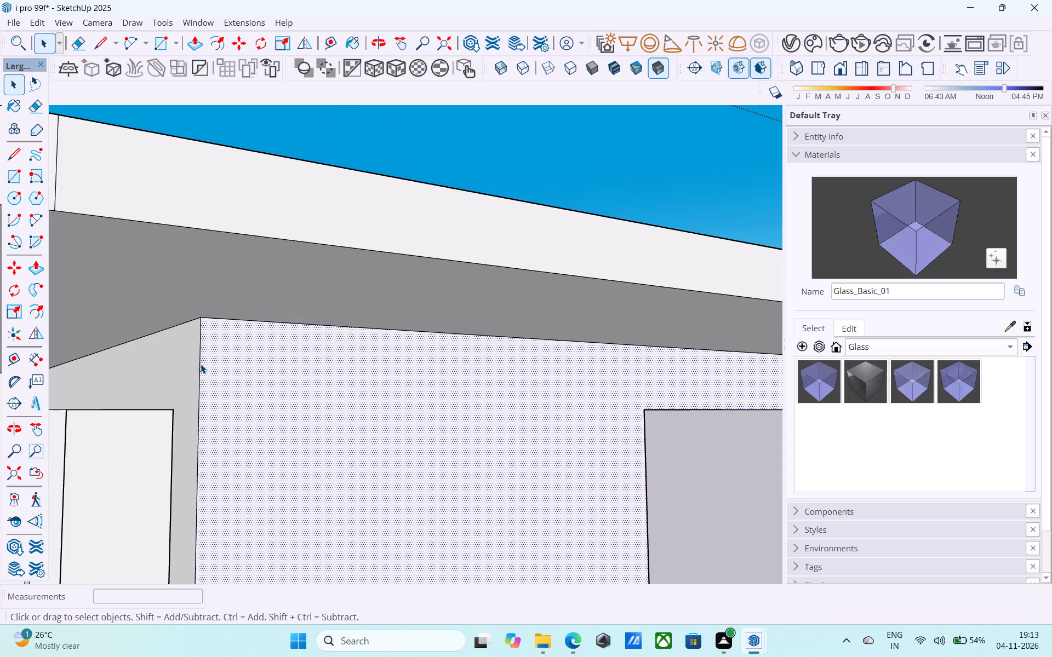
{"action": "left_click", "coordinate": [201, 364]}
{"action": "key", "text": "m"}
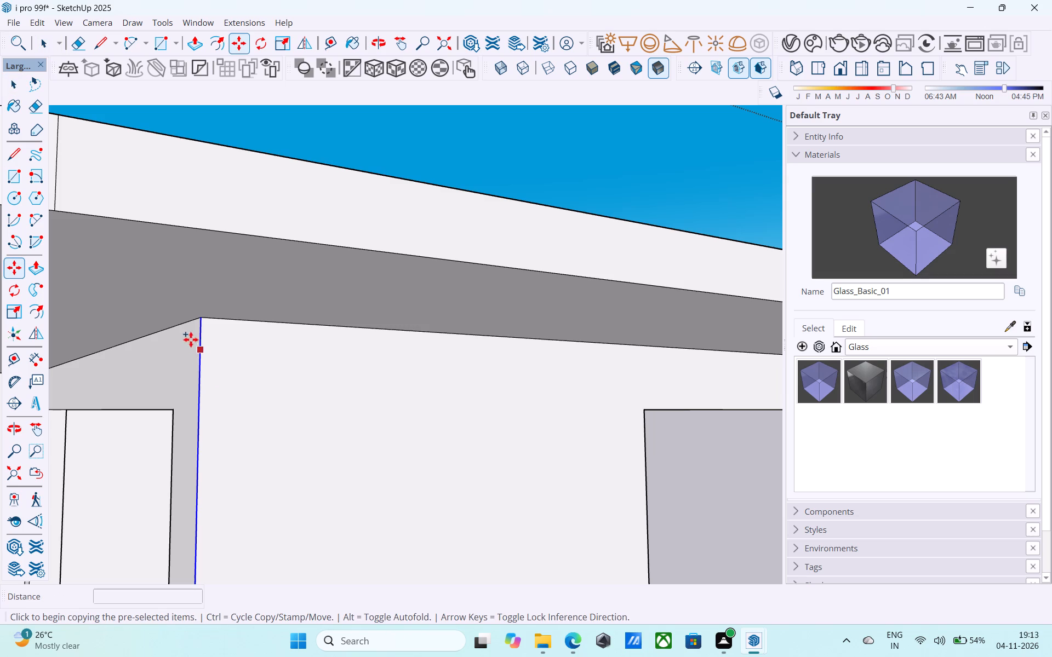
{"action": "left_click", "coordinate": [198, 318]}
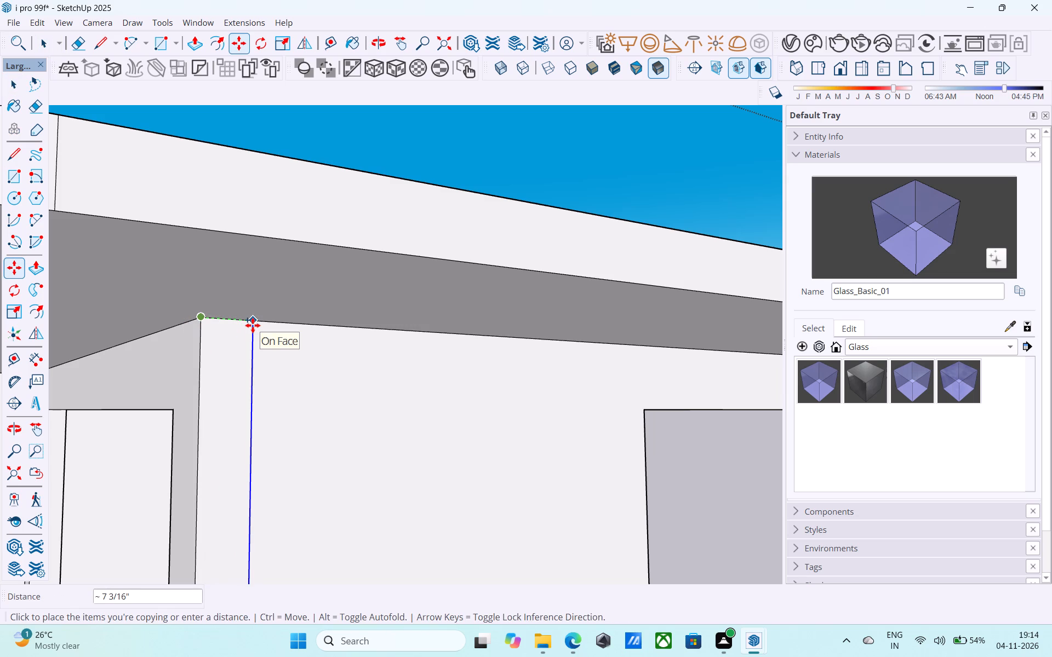
{"action": "type", "text": "9\""}
{"action": "key", "text": "Return"}
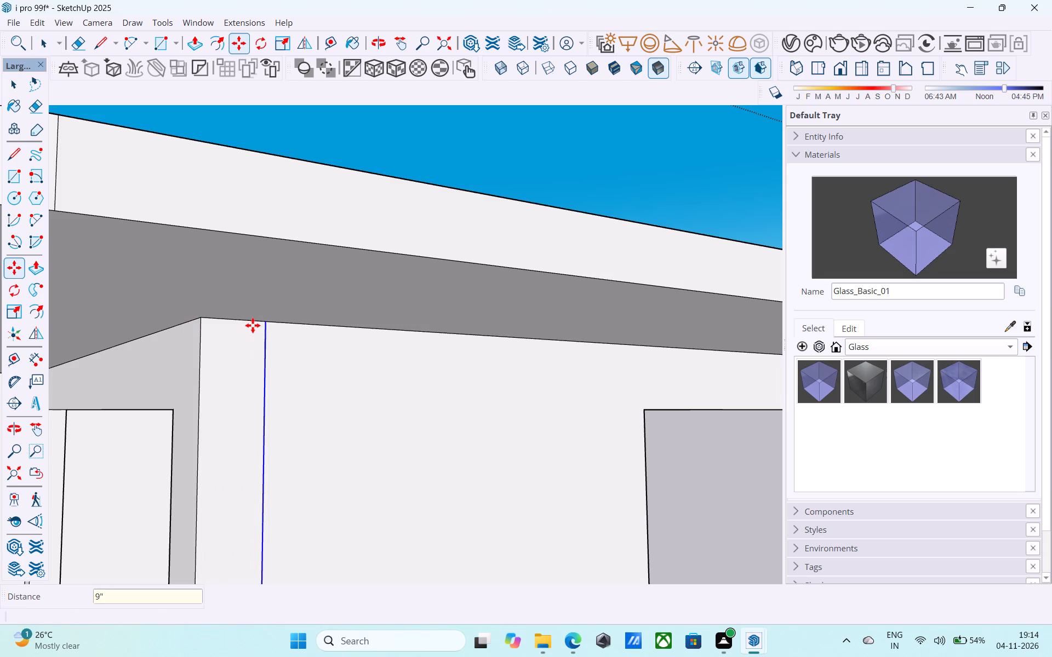
{"action": "key", "text": "space"}
Copy the new vertical edge 4.5' further along the wall towards the opening to mark out a strip.
{"action": "key", "text": "m"}
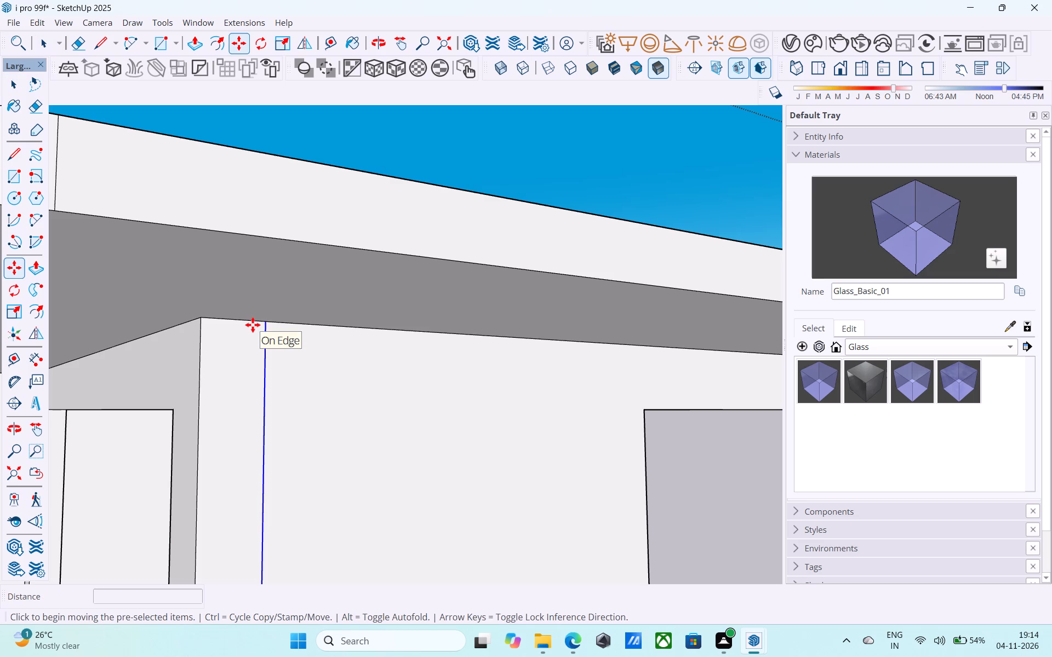
{"action": "left_click", "coordinate": [262, 324]}
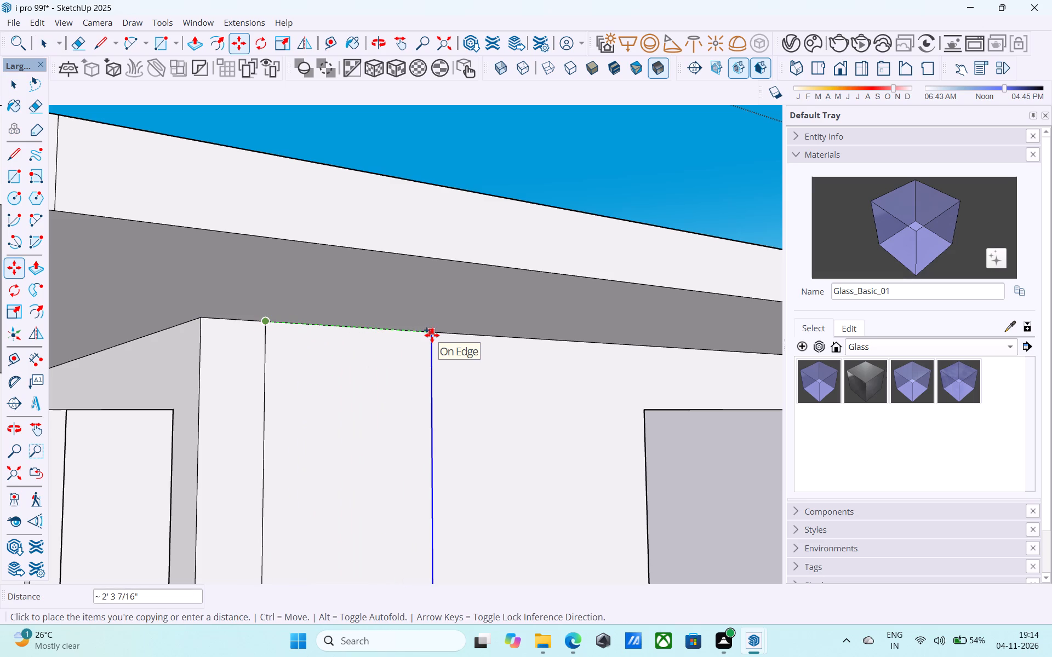
{"action": "type", "text": "6'"}
{"action": "key", "text": "Return"}
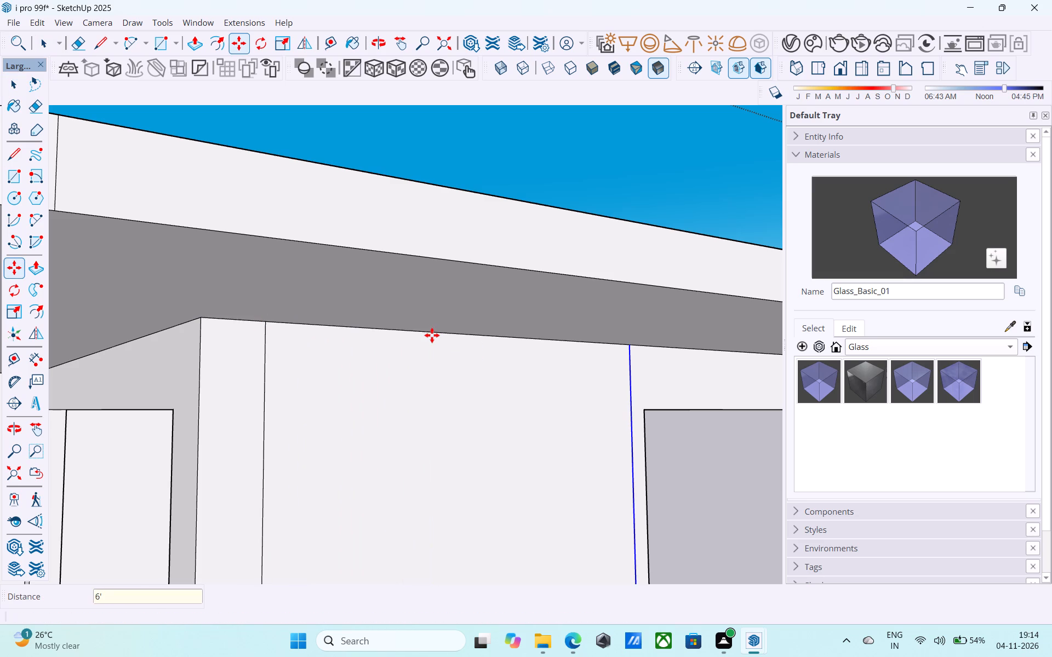
{"action": "type", "text": "5'"}
{"action": "key", "text": "Return"}
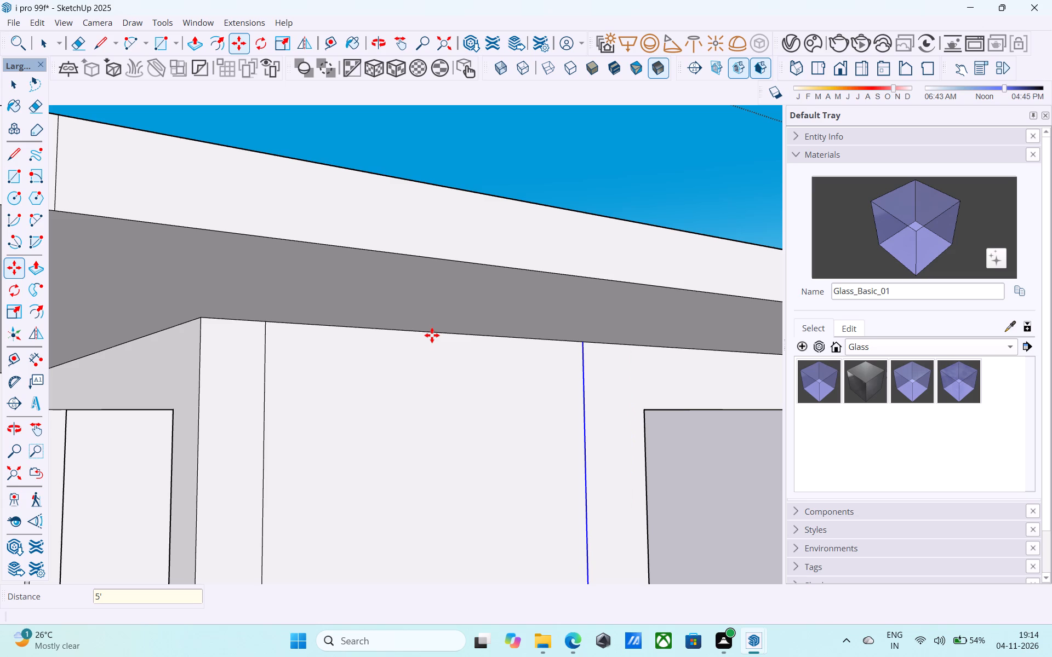
{"action": "type", "text": "4."}
{"action": "type", "text": "5'"}
{"action": "key", "text": "Return"}
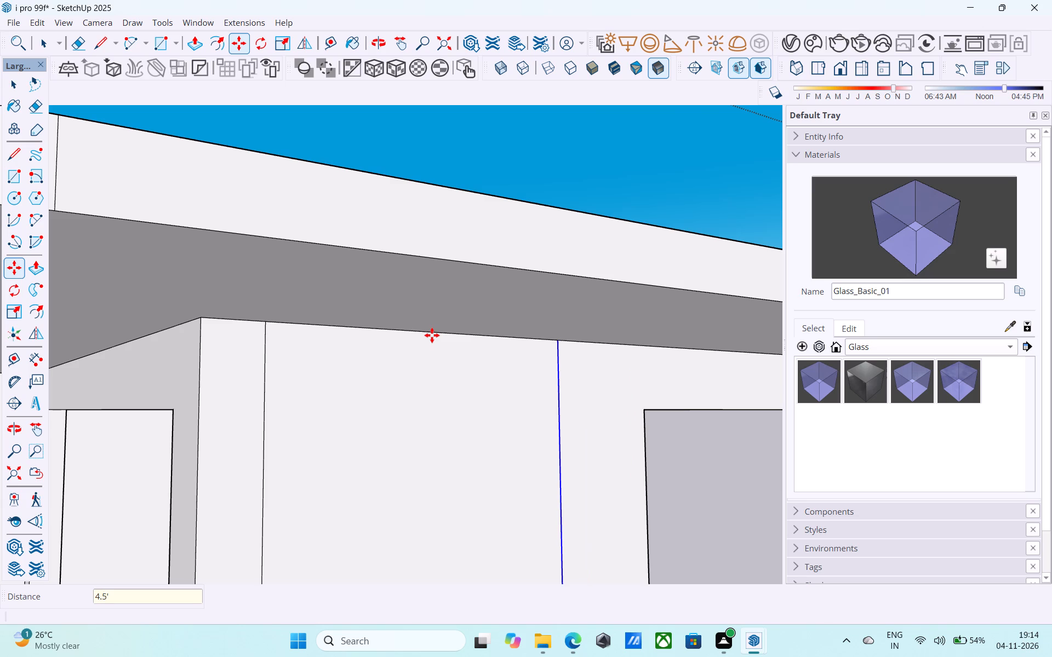
Examine the marked wall strip and the openings around the tower's top-storey corner from different sides.
{"action": "scroll", "coordinate": [434, 335], "scroll_direction": "down", "scroll_amount": 20}
{"action": "scroll", "coordinate": [434, 335], "scroll_direction": "down", "scroll_amount": 4}
{"action": "middle_click_drag", "start_coordinate": [434, 338], "coordinate": [443, 400]}
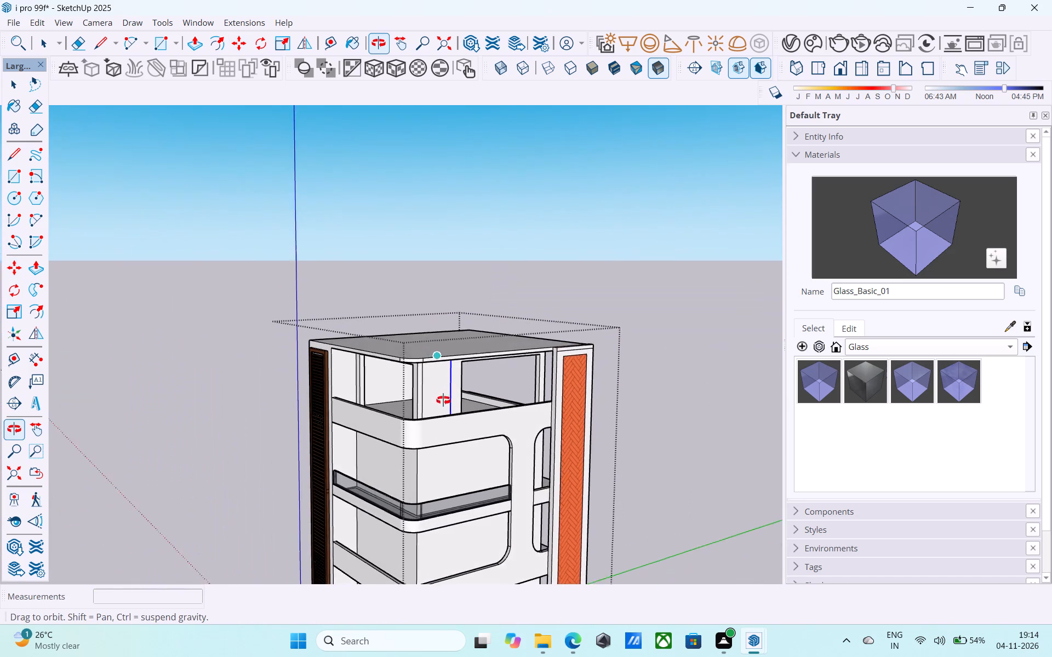
{"action": "middle_click_drag", "start_coordinate": [443, 400], "coordinate": [444, 401]}
{"action": "scroll", "coordinate": [421, 396], "scroll_direction": "up", "scroll_amount": 6}
{"action": "scroll", "coordinate": [426, 398], "scroll_direction": "down", "scroll_amount": 6}
{"action": "middle_click_drag", "start_coordinate": [426, 398], "coordinate": [548, 326]}
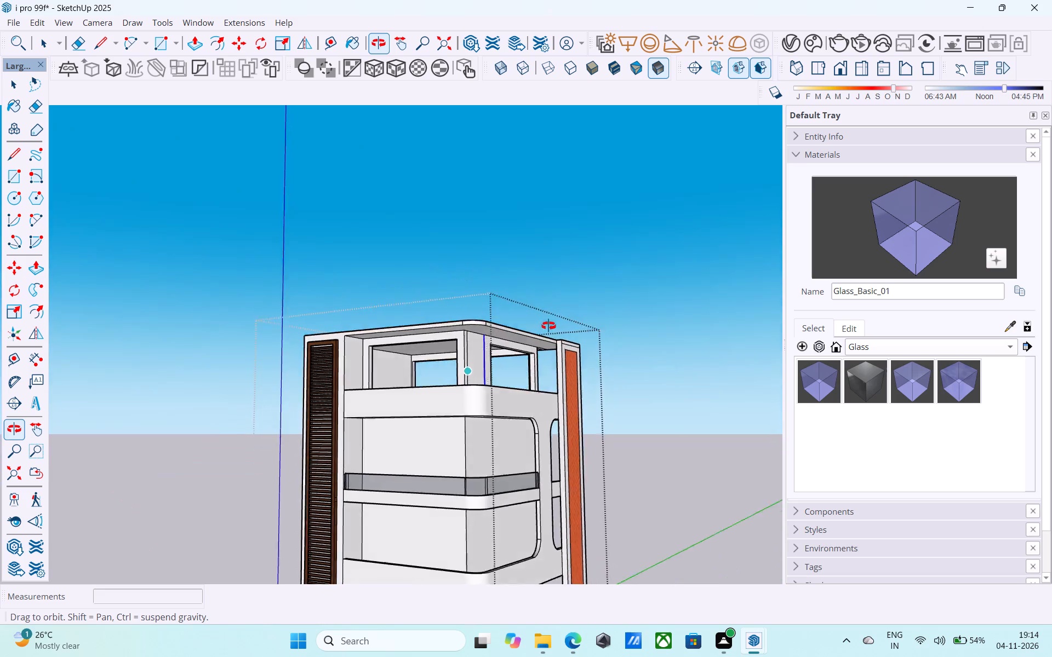
{"action": "middle_click_drag", "start_coordinate": [548, 326], "coordinate": [422, 360]}
{"action": "scroll", "coordinate": [412, 358], "scroll_direction": "up", "scroll_amount": 4}
{"action": "middle_click_drag", "start_coordinate": [428, 369], "coordinate": [415, 368]}
{"action": "scroll", "coordinate": [419, 370], "scroll_direction": "up", "scroll_amount": 4}
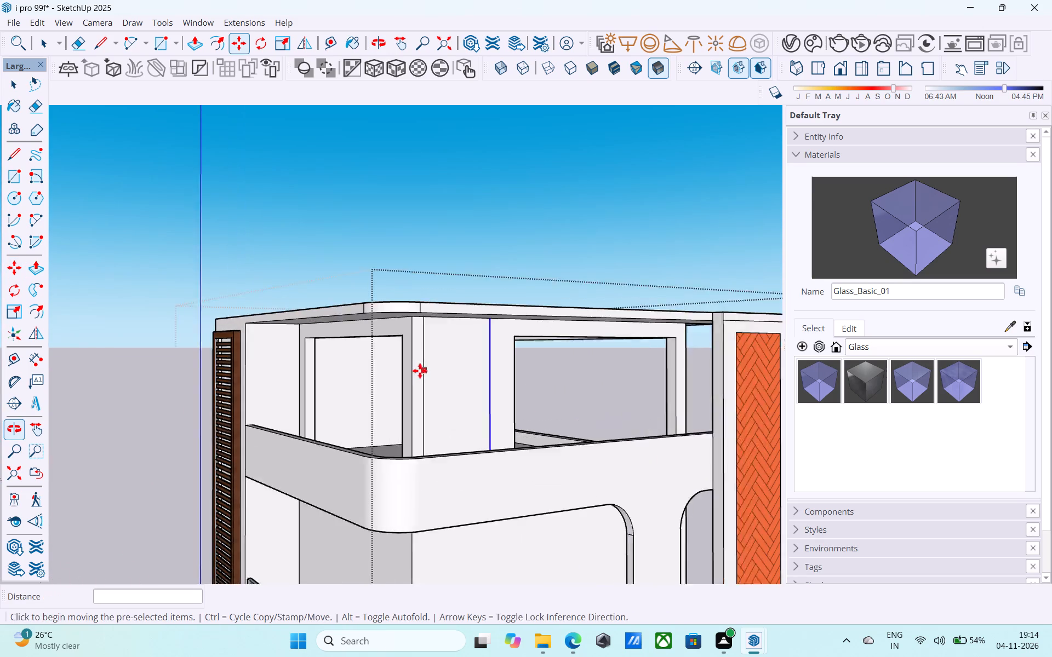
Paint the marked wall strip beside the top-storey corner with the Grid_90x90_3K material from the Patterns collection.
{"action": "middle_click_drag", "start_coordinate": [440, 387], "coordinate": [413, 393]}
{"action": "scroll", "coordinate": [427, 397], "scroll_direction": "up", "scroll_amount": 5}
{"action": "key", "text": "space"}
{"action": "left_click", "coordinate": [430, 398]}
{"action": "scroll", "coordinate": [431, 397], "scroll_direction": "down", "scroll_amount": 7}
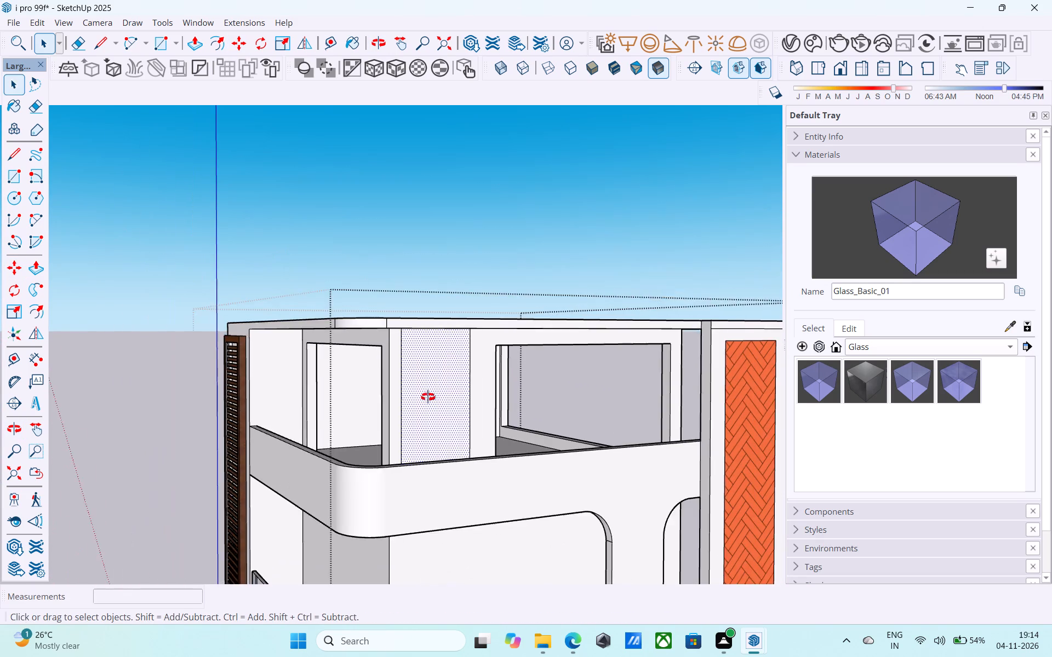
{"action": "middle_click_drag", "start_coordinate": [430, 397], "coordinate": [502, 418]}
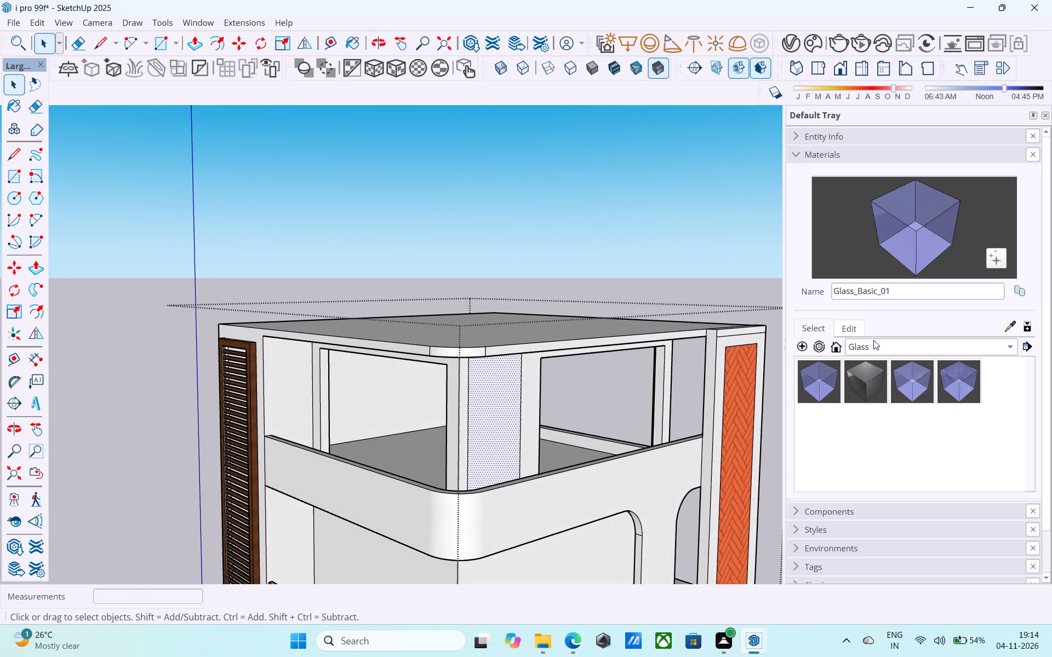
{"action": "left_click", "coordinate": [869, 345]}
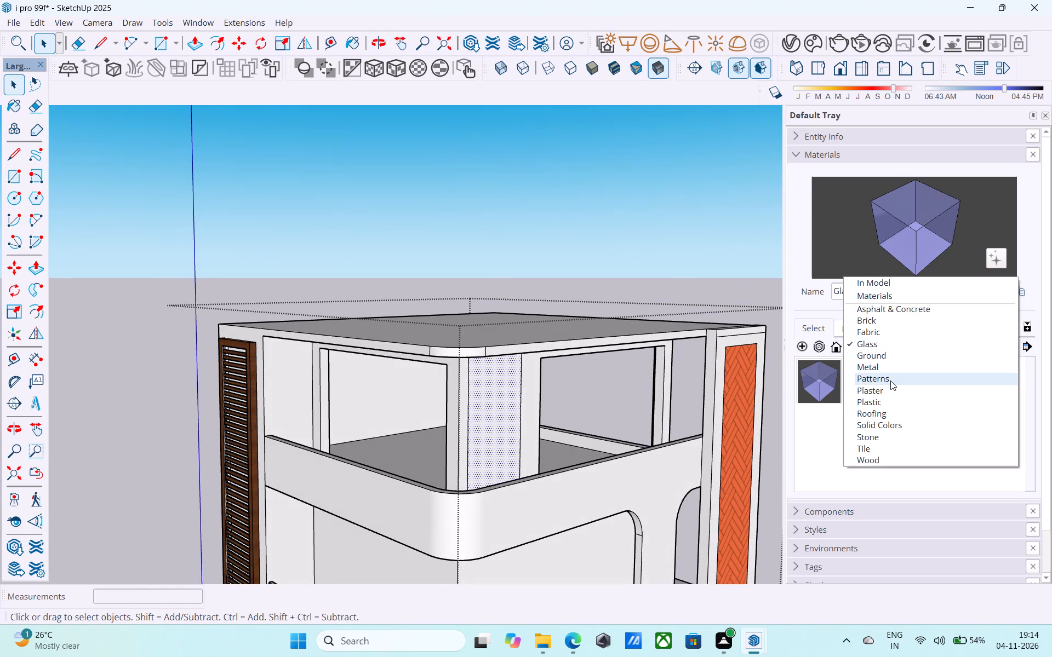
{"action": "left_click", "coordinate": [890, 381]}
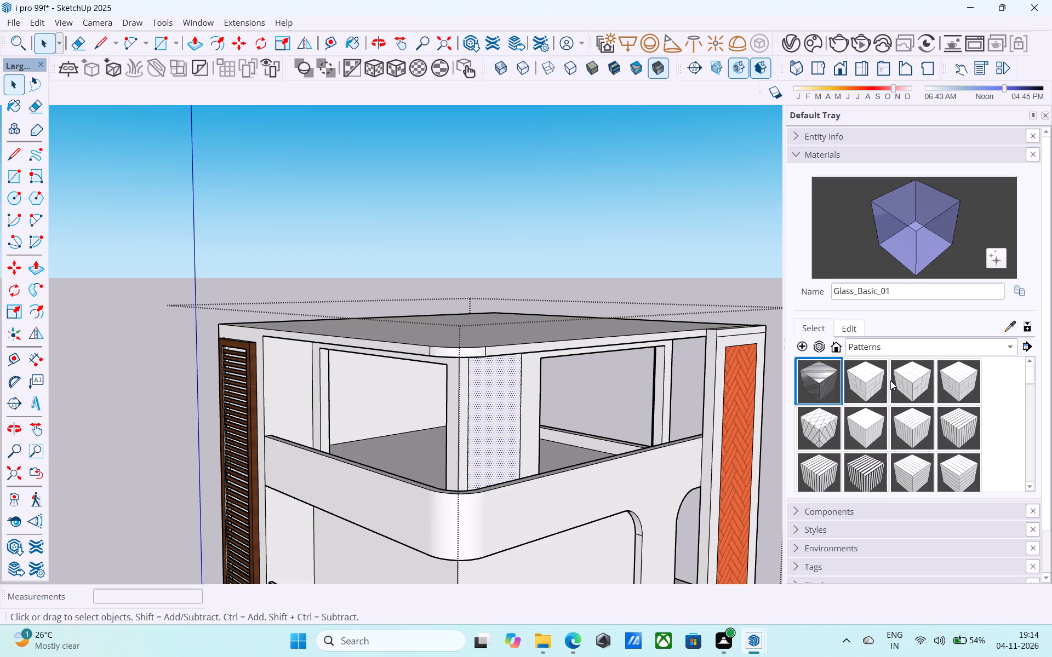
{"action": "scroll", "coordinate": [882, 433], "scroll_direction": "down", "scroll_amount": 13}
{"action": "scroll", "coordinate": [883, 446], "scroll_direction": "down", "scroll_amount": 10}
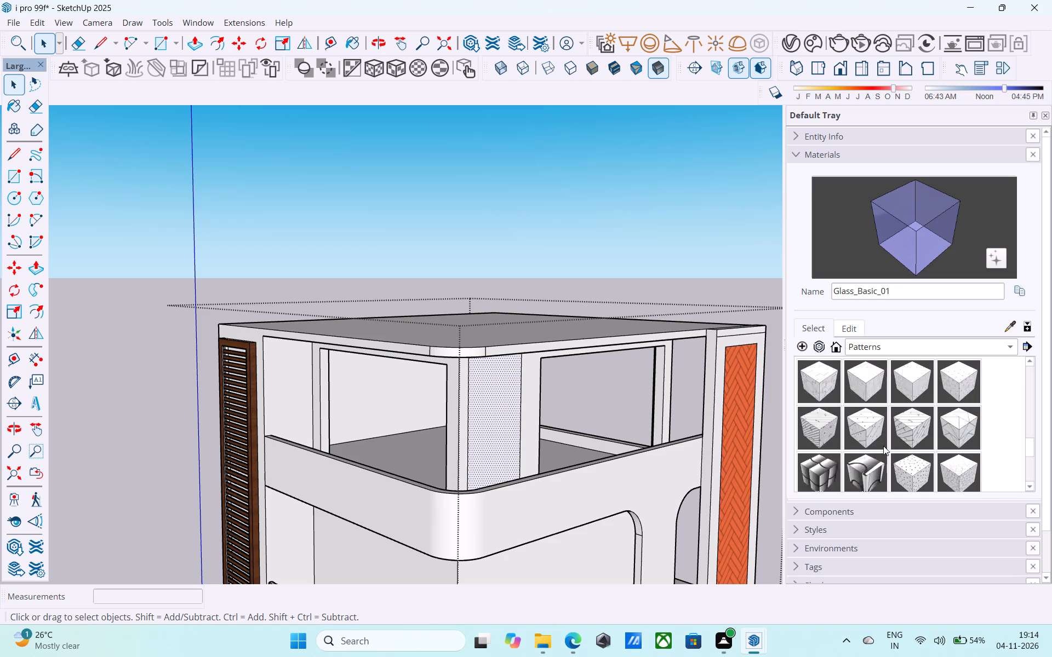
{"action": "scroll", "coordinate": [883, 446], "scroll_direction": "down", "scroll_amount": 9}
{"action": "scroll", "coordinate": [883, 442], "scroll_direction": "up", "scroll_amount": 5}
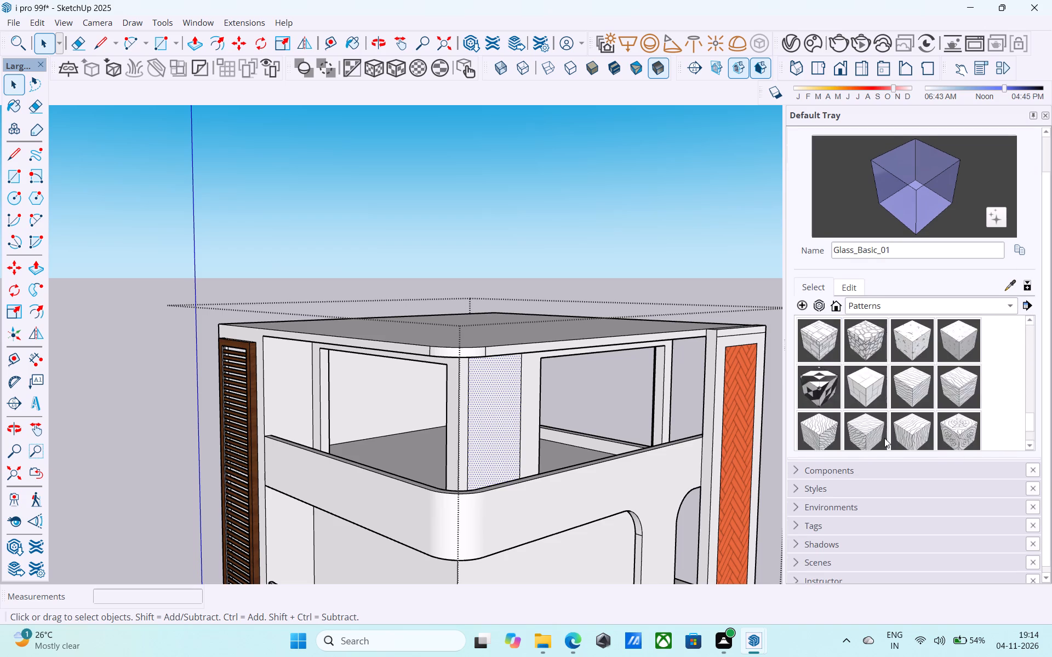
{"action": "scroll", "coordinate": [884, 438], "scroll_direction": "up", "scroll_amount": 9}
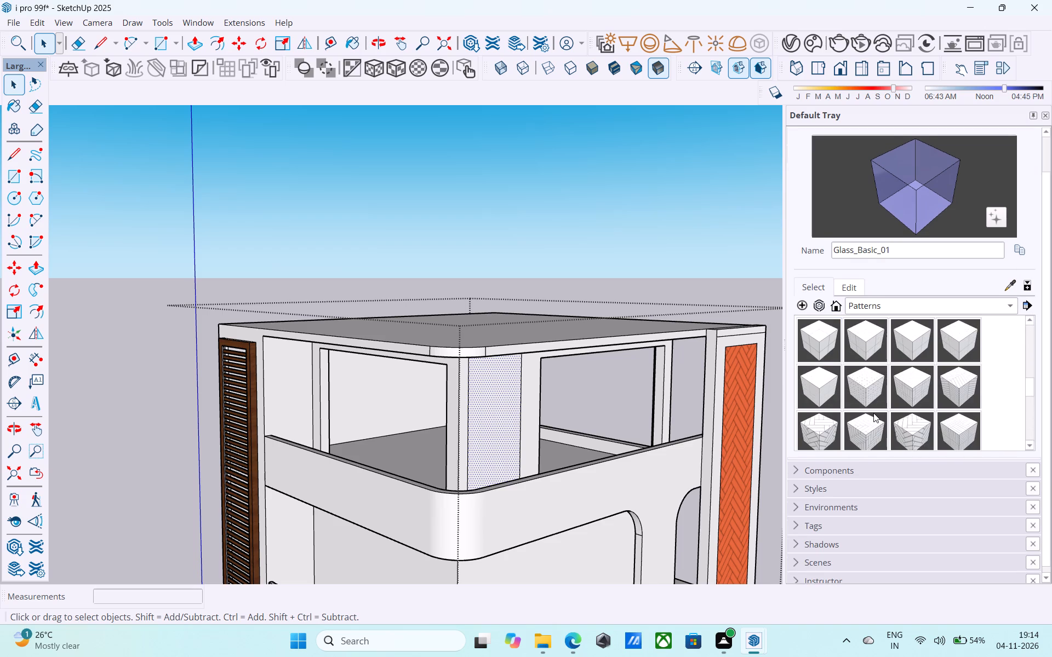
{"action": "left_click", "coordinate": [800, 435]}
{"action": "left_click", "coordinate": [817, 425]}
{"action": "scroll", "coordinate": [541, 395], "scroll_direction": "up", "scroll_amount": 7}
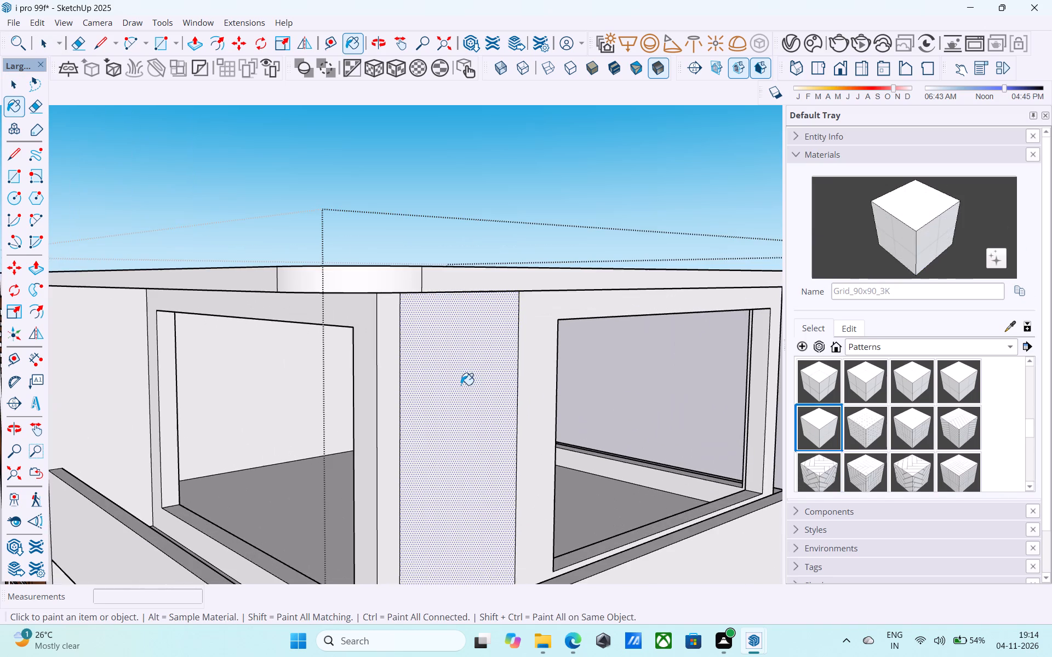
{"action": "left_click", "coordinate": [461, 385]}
Paint the marked wall strip with the Earth_Compacted_Fill_1K material from the Patterns collection.
{"action": "scroll", "coordinate": [454, 393], "scroll_direction": "up", "scroll_amount": 9}
{"action": "middle_click_drag", "start_coordinate": [458, 405], "coordinate": [404, 397]}
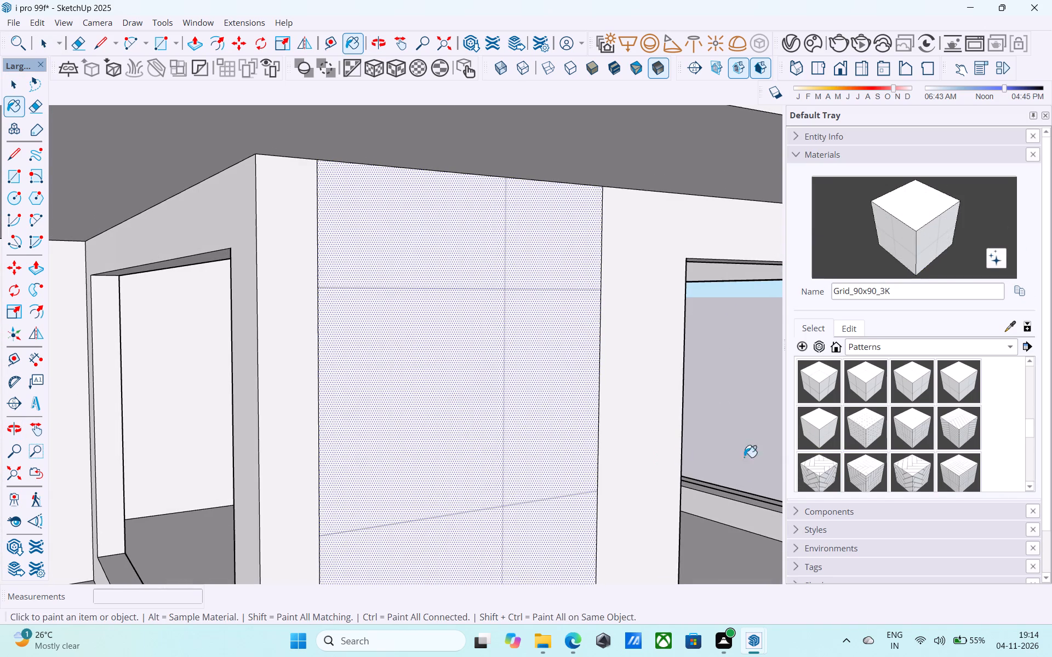
{"action": "scroll", "coordinate": [870, 430], "scroll_direction": "up", "scroll_amount": 5}
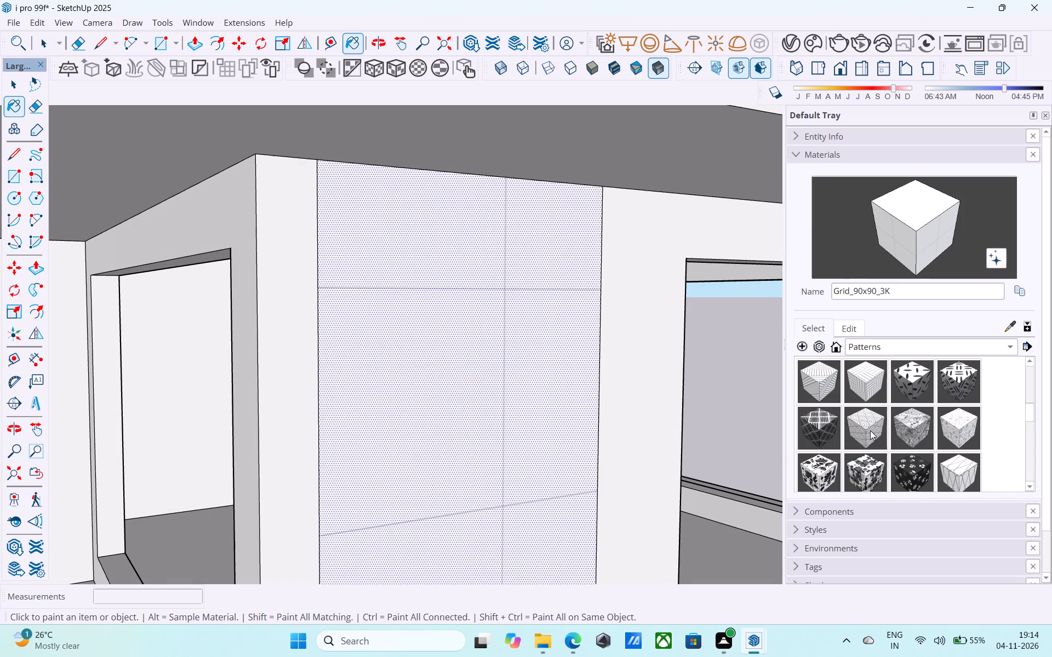
{"action": "left_click", "coordinate": [857, 389]}
{"action": "left_click", "coordinate": [471, 364]}
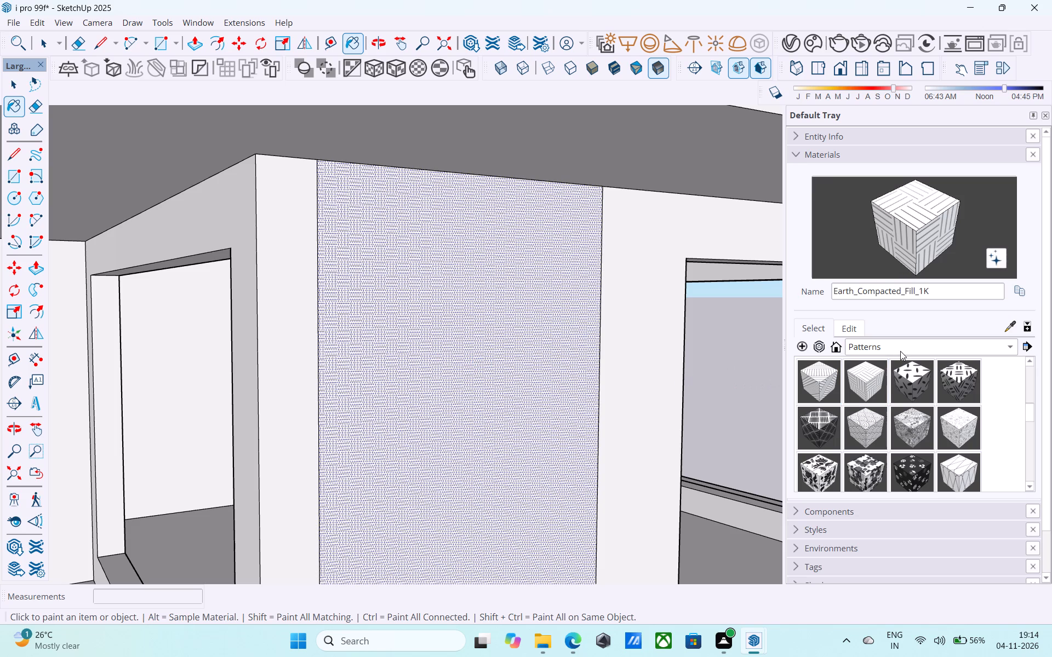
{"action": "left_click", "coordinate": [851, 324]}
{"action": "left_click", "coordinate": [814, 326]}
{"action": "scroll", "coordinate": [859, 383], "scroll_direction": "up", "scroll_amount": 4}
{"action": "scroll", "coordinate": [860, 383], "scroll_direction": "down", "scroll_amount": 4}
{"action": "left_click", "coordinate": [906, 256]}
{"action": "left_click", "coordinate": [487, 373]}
Recolour the Earth_Compacted_Fill_1K material to a dark orange-brown using the colour wheel and a lowered brightness.
{"action": "left_click", "coordinate": [838, 325]}
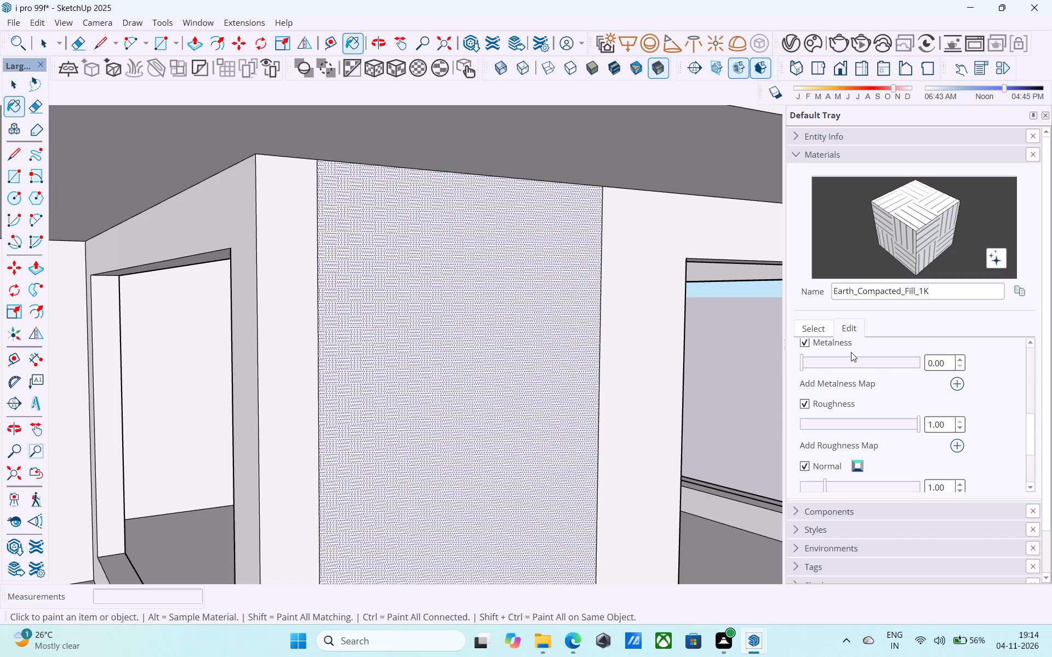
{"action": "scroll", "coordinate": [851, 352], "scroll_direction": "up", "scroll_amount": 6}
{"action": "left_click", "coordinate": [846, 394]}
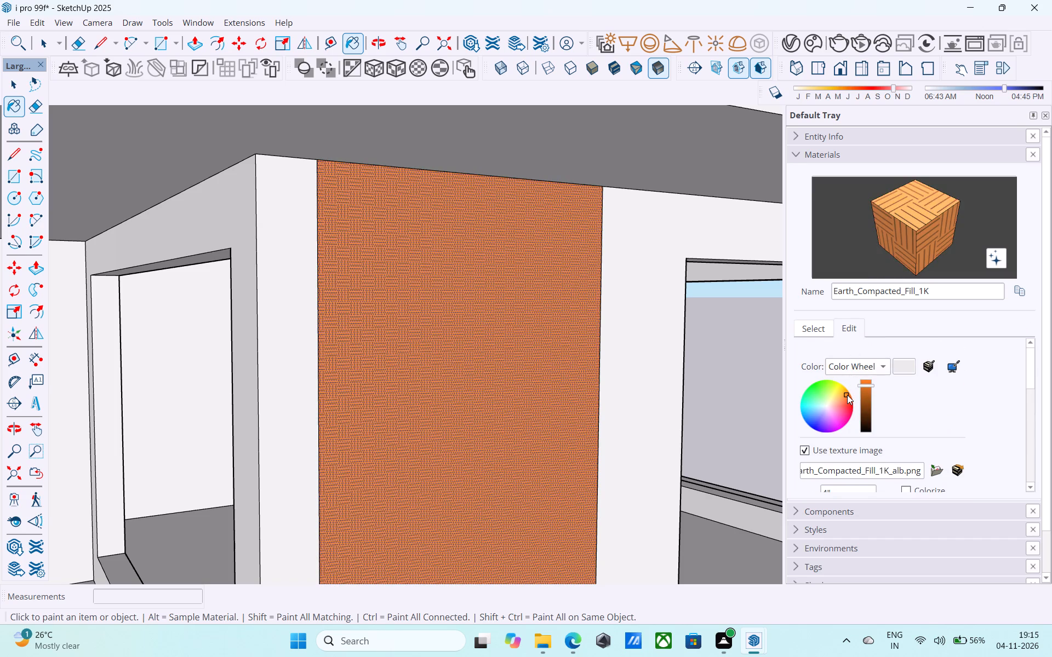
{"action": "left_click_drag", "start_coordinate": [864, 387], "coordinate": [876, 412]}
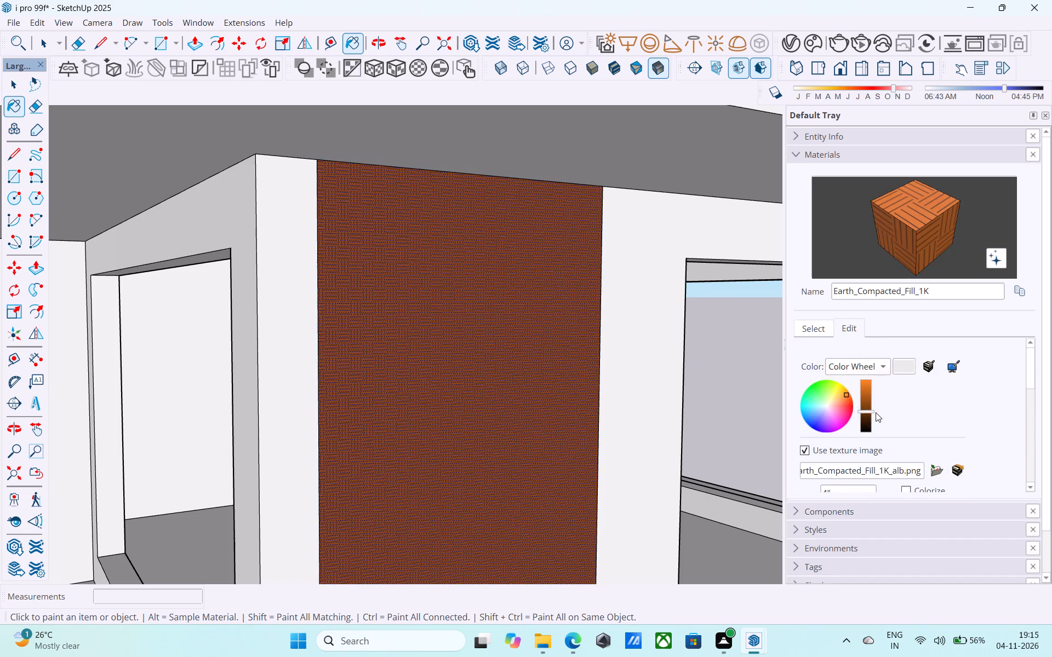
{"action": "left_click_drag", "start_coordinate": [876, 412], "coordinate": [876, 414]}
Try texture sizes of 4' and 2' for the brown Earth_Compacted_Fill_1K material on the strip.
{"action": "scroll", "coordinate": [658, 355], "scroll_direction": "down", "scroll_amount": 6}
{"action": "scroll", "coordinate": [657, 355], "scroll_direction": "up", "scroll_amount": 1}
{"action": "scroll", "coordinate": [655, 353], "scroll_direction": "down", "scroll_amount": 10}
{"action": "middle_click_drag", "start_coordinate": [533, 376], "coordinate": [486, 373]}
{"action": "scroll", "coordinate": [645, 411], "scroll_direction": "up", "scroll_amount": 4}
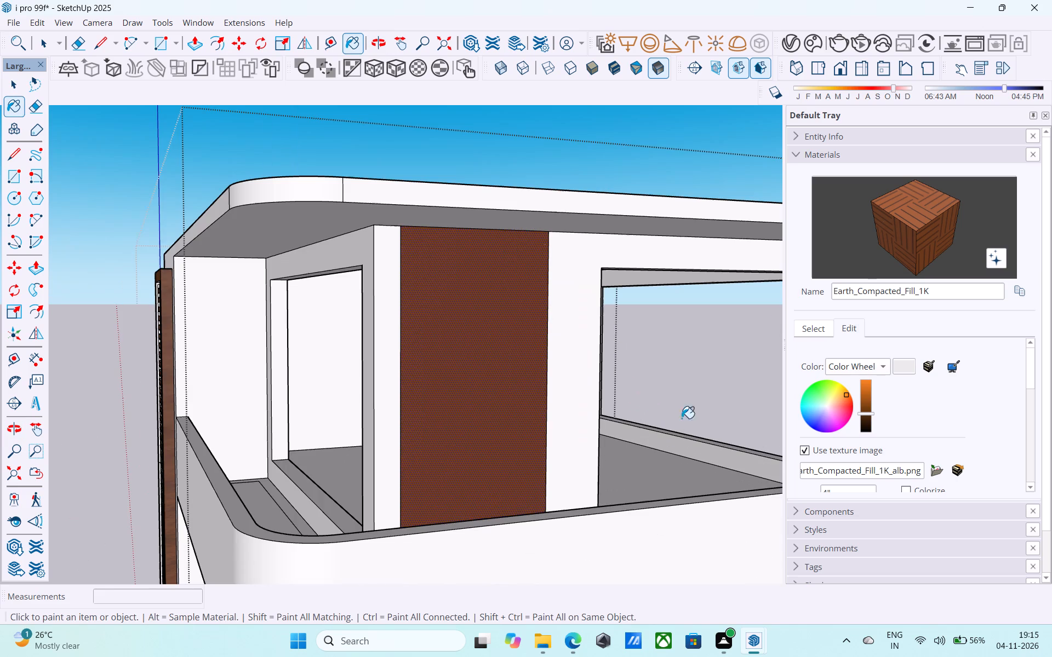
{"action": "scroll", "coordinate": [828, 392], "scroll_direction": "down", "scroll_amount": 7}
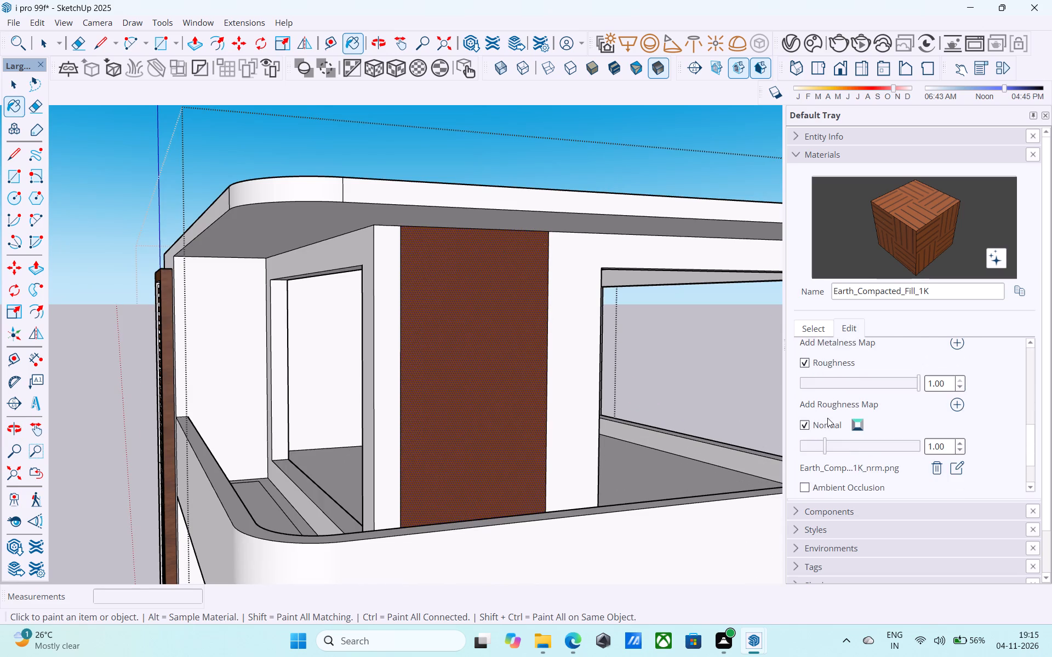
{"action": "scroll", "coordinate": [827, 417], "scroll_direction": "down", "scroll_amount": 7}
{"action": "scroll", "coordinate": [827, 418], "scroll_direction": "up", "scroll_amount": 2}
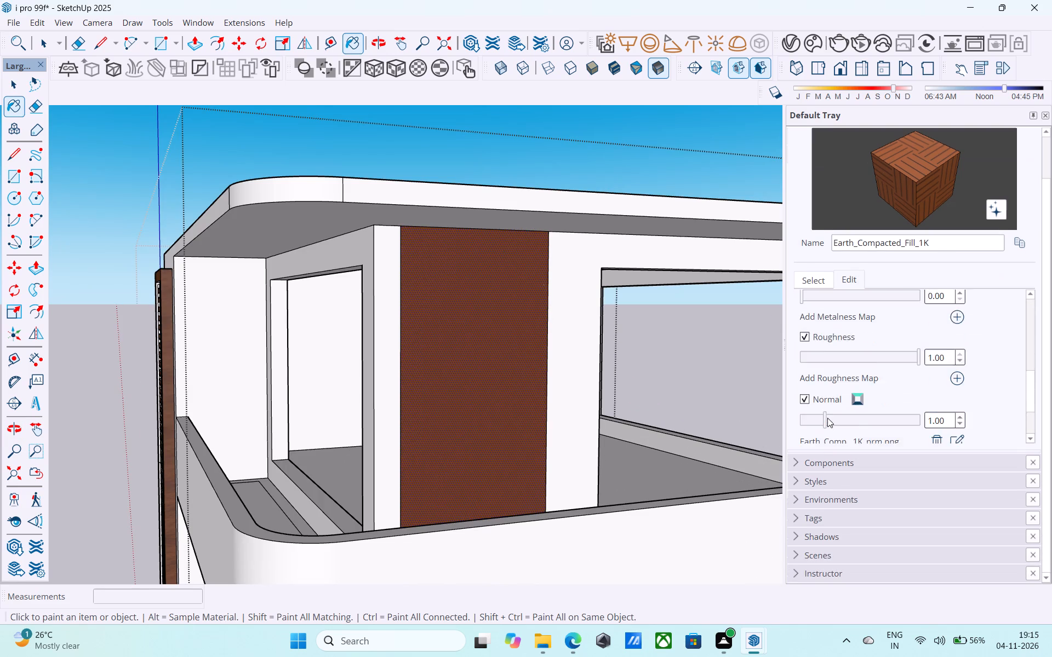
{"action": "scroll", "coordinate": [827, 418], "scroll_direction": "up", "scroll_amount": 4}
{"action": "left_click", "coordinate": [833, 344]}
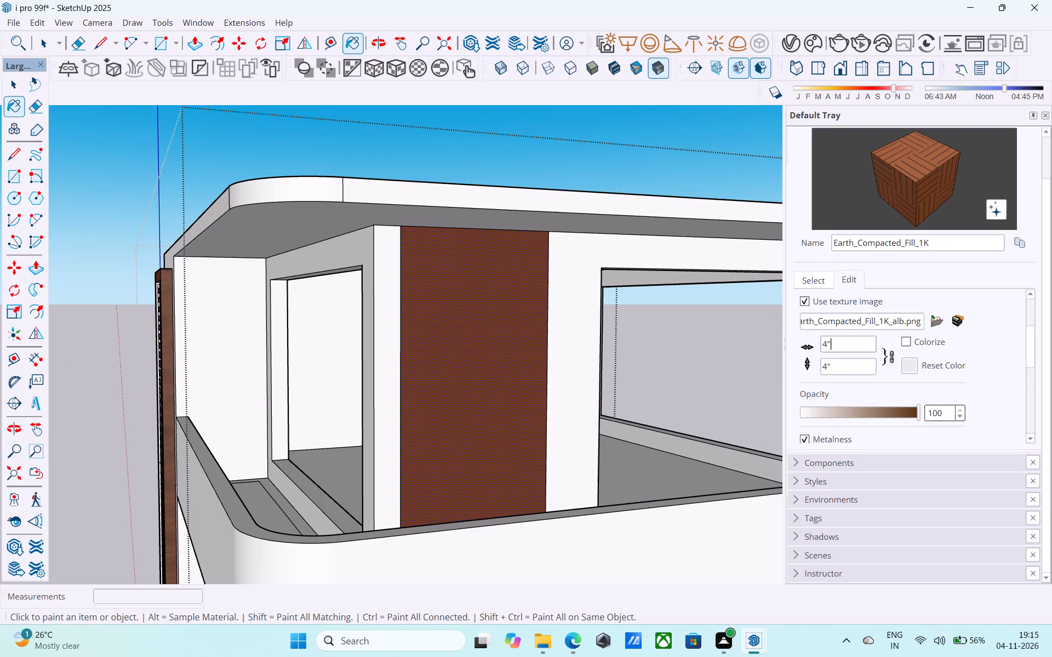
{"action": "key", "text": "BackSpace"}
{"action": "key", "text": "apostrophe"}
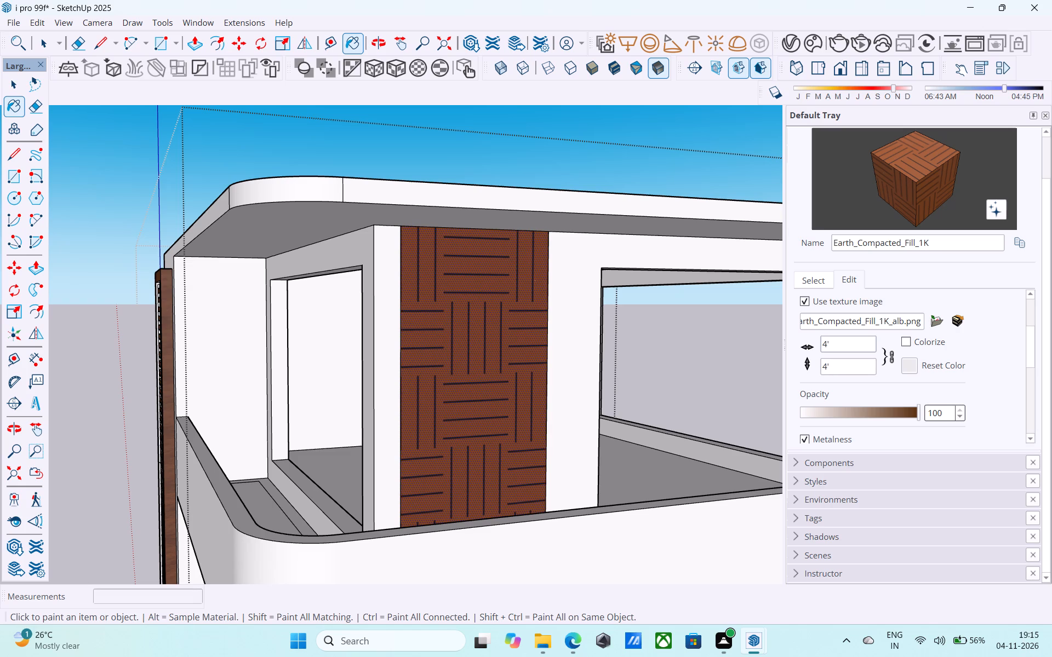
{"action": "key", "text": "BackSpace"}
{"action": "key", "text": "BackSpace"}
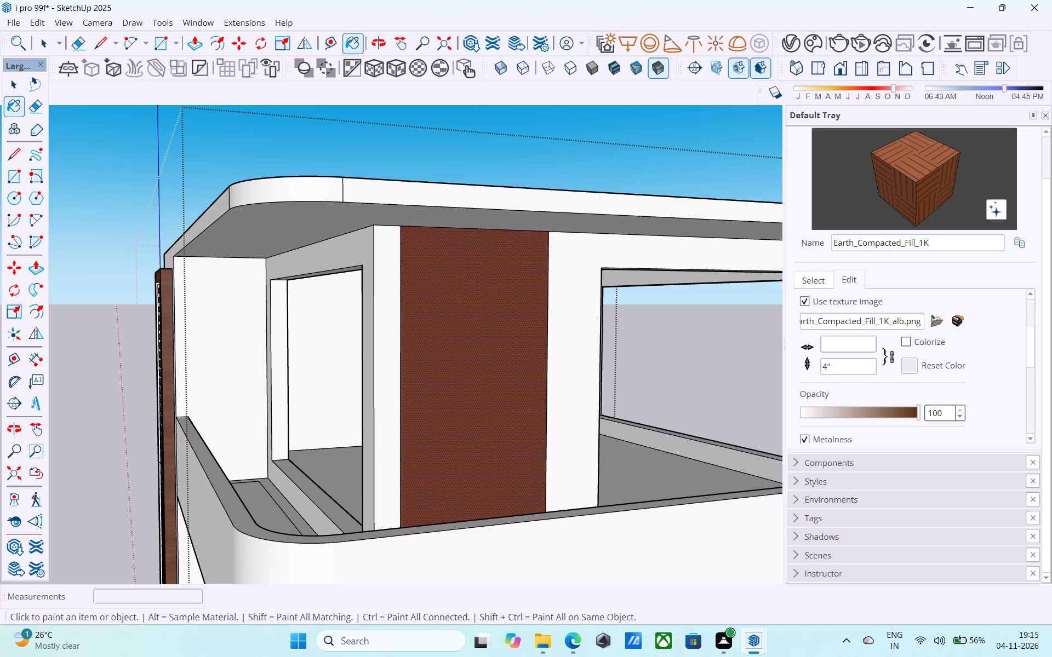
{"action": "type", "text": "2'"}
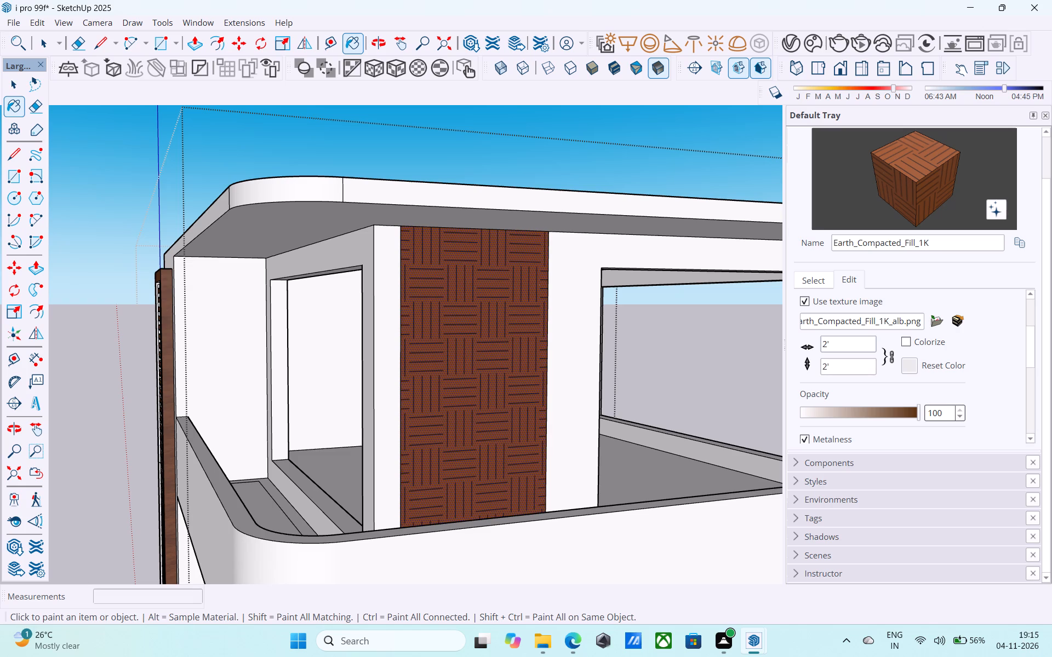
Set the Earth_Compacted_Fill_1K texture size to 1' by 1' and deselect the painted strip.
{"action": "key", "text": "BackSpace"}
{"action": "key", "text": "BackSpace"}
{"action": "key", "text": "BackSpace"}
{"action": "type", "text": "1'"}
{"action": "scroll", "coordinate": [721, 371], "scroll_direction": "down", "scroll_amount": 2}
{"action": "scroll", "coordinate": [721, 371], "scroll_direction": "up", "scroll_amount": 3}
{"action": "scroll", "coordinate": [721, 371], "scroll_direction": "down", "scroll_amount": 4}
{"action": "middle_click_drag", "start_coordinate": [721, 371], "coordinate": [753, 386]}
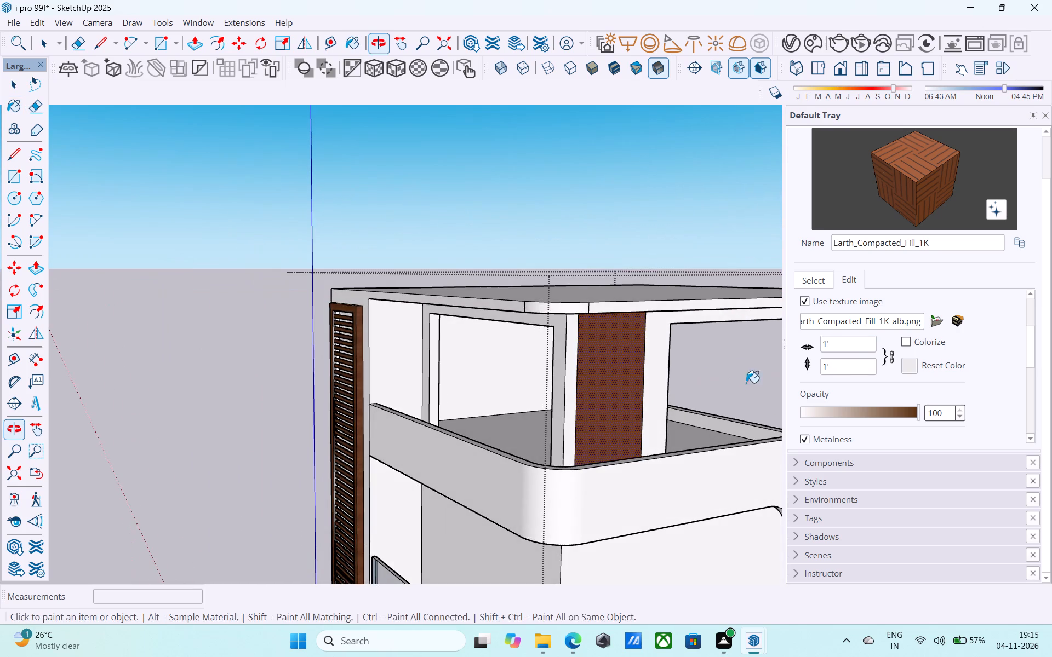
{"action": "key", "text": "space"}
{"action": "scroll", "coordinate": [734, 374], "scroll_direction": "down", "scroll_amount": 5}
{"action": "middle_click_drag", "start_coordinate": [734, 374], "coordinate": [625, 310]}
{"action": "left_click", "coordinate": [615, 218]}
Inspect the brown textured strip beside the top-storey corner from several sides and distances.
{"action": "middle_click_drag", "start_coordinate": [646, 345], "coordinate": [637, 337]}
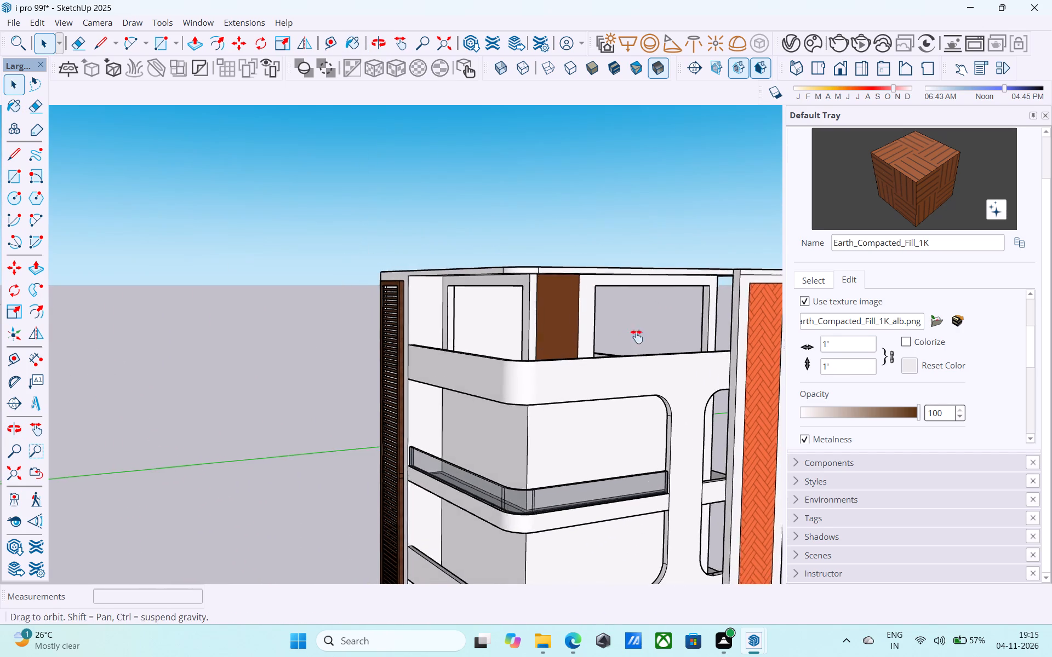
{"action": "middle_click_drag", "start_coordinate": [637, 337], "coordinate": [574, 281]}
{"action": "middle_click_drag", "start_coordinate": [512, 286], "coordinate": [583, 312]}
{"action": "scroll", "coordinate": [580, 304], "scroll_direction": "up", "scroll_amount": 6}
{"action": "scroll", "coordinate": [486, 274], "scroll_direction": "down", "scroll_amount": 2}
{"action": "middle_click_drag", "start_coordinate": [491, 280], "coordinate": [604, 315], "text": "shift"}
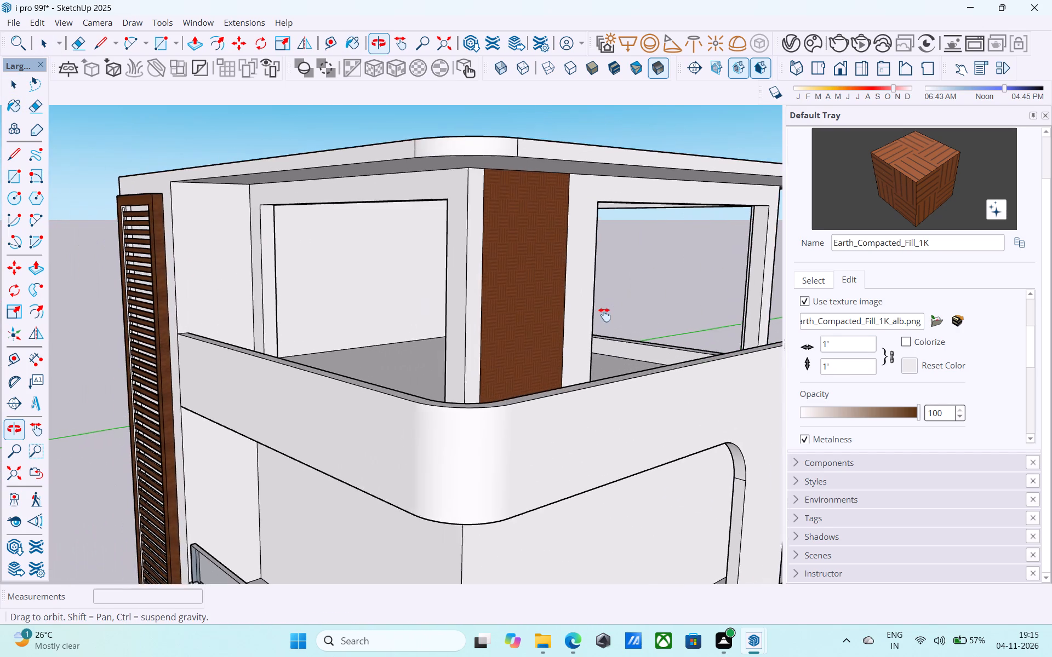
{"action": "middle_click_drag", "start_coordinate": [604, 315], "coordinate": [694, 316], "text": "shift"}
{"action": "scroll", "coordinate": [698, 318], "scroll_direction": "down", "scroll_amount": 3}
{"action": "middle_click_drag", "start_coordinate": [699, 318], "coordinate": [610, 341]}
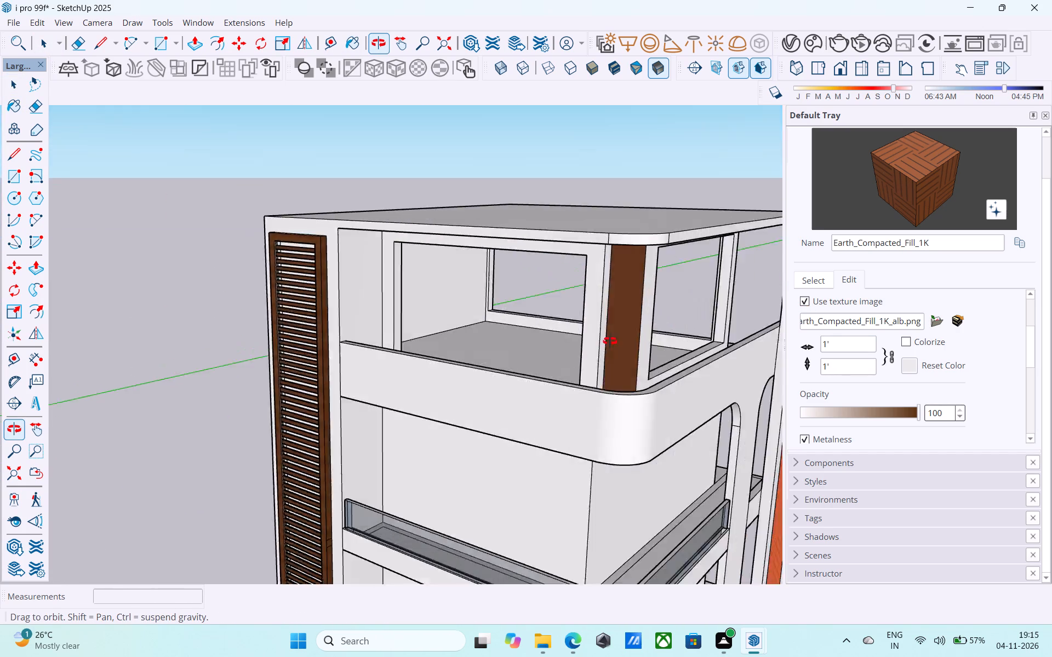
{"action": "middle_click_drag", "start_coordinate": [610, 341], "coordinate": [433, 363]}
{"action": "scroll", "coordinate": [424, 365], "scroll_direction": "down", "scroll_amount": 5}
{"action": "middle_click_drag", "start_coordinate": [457, 415], "coordinate": [547, 329]}
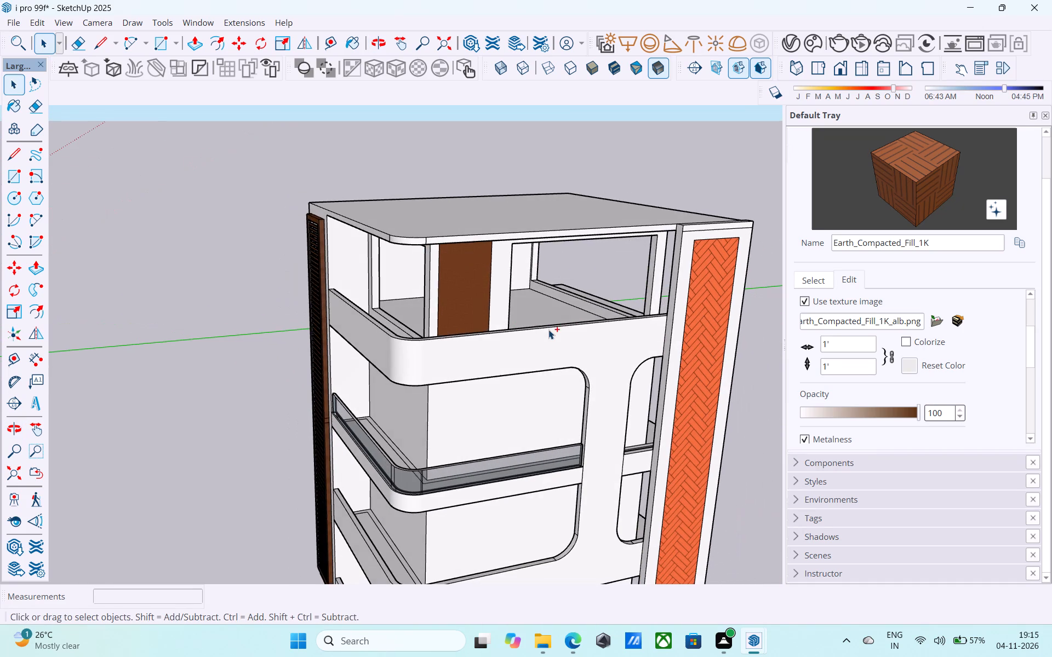
Save the model.
{"action": "key", "text": "ctrl+s"}
{"action": "left_click", "coordinate": [479, 412]}
Examine the whole display tower from its base to the roof.
{"action": "scroll", "coordinate": [481, 415], "scroll_direction": "down", "scroll_amount": 12}
{"action": "middle_click_drag", "start_coordinate": [481, 415], "coordinate": [532, 359]}
{"action": "scroll", "coordinate": [456, 349], "scroll_direction": "down", "scroll_amount": 4}
{"action": "middle_click_drag", "start_coordinate": [512, 434], "coordinate": [634, 436]}
{"action": "scroll", "coordinate": [566, 447], "scroll_direction": "up", "scroll_amount": 6}
{"action": "middle_click_drag", "start_coordinate": [567, 446], "coordinate": [551, 434]}
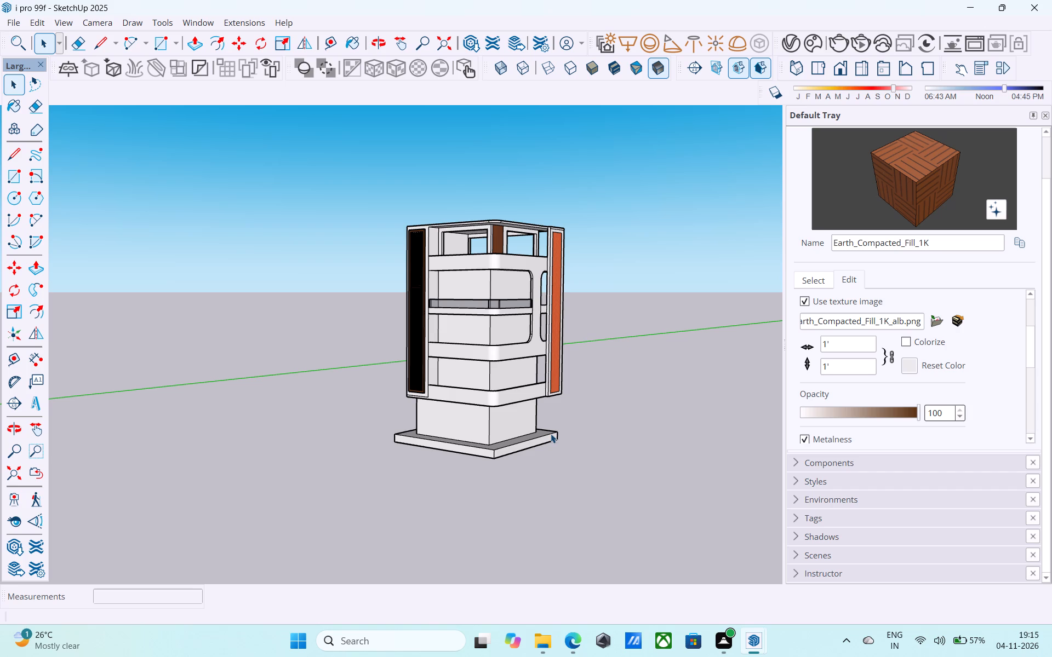
{"action": "scroll", "coordinate": [537, 461], "scroll_direction": "up", "scroll_amount": 4}
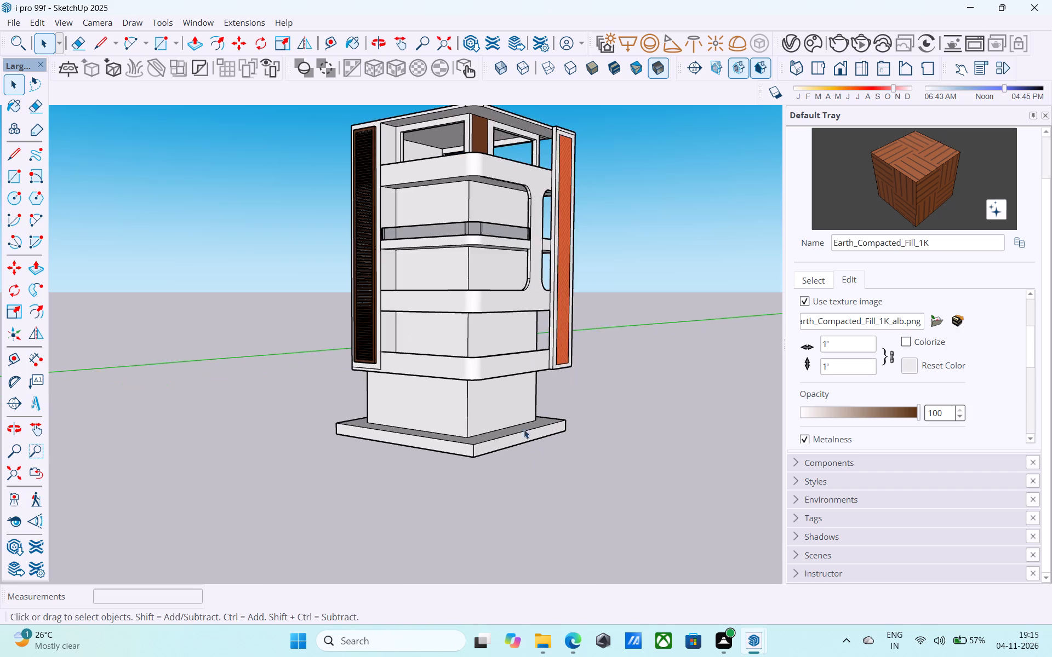
Open the tower group for editing and hide the first vertical seam line on the outer glass face of the balcony railing's rounded corner.
{"action": "middle_click_drag", "start_coordinate": [520, 423], "coordinate": [408, 438]}
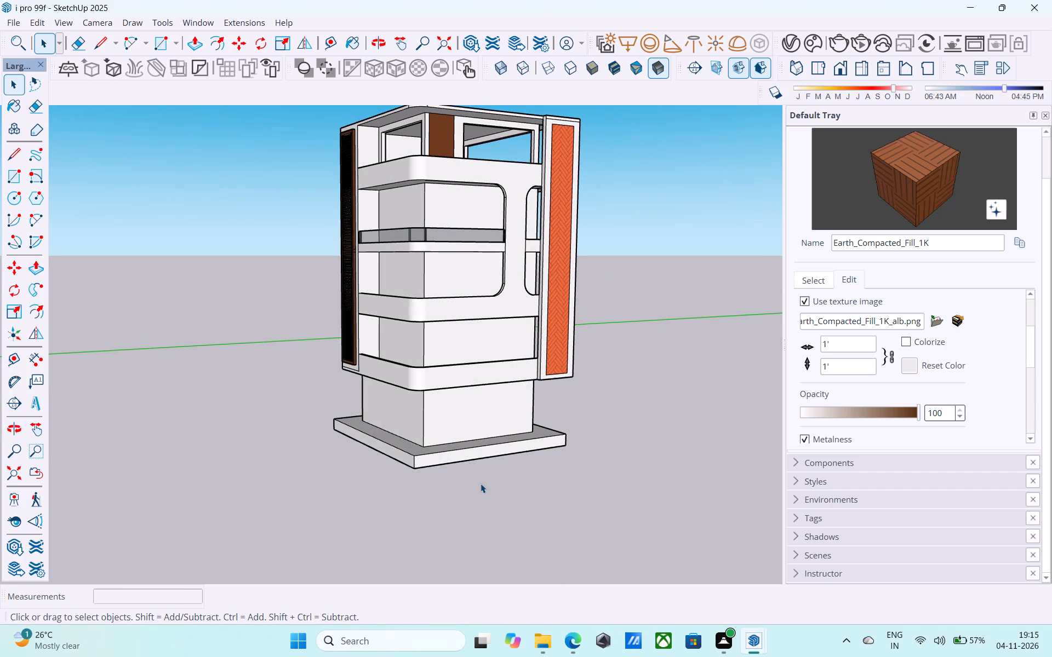
{"action": "scroll", "coordinate": [481, 483], "scroll_direction": "down", "scroll_amount": 8}
{"action": "middle_click_drag", "start_coordinate": [482, 495], "coordinate": [528, 408]}
{"action": "scroll", "coordinate": [497, 353], "scroll_direction": "up", "scroll_amount": 7}
{"action": "middle_click_drag", "start_coordinate": [443, 403], "coordinate": [401, 411]}
{"action": "scroll", "coordinate": [401, 411], "scroll_direction": "up", "scroll_amount": 1}
{"action": "scroll", "coordinate": [411, 303], "scroll_direction": "down", "scroll_amount": 6}
{"action": "middle_click_drag", "start_coordinate": [411, 314], "coordinate": [442, 436]}
{"action": "scroll", "coordinate": [415, 359], "scroll_direction": "up", "scroll_amount": 19}
{"action": "middle_click_drag", "start_coordinate": [386, 351], "coordinate": [215, 392]}
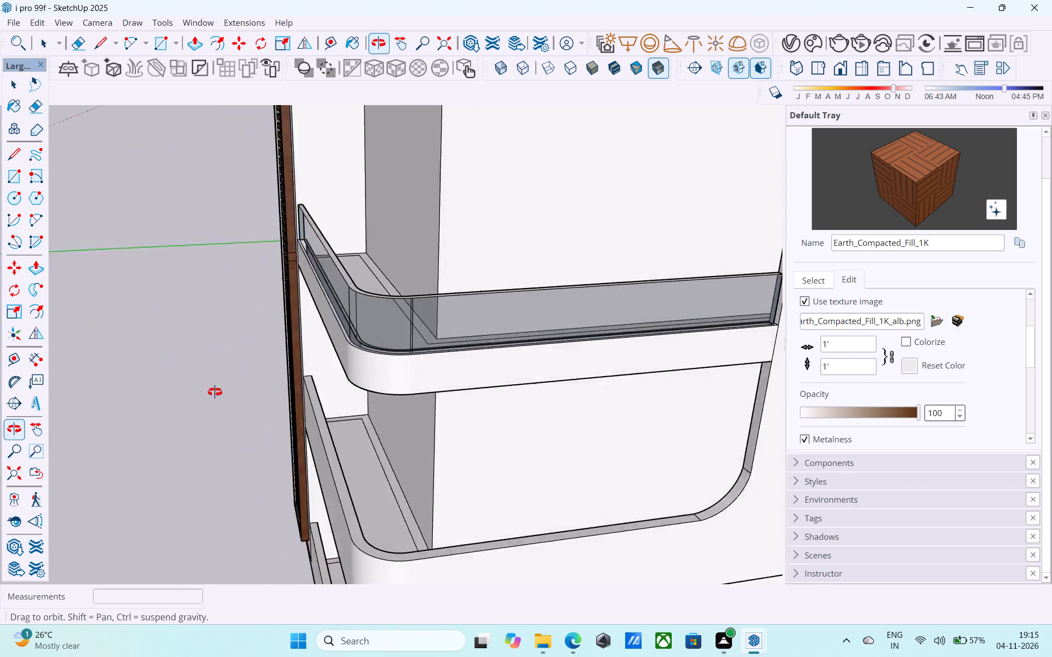
{"action": "middle_click_drag", "start_coordinate": [215, 392], "coordinate": [178, 393]}
{"action": "double_click", "coordinate": [501, 311]}
{"action": "scroll", "coordinate": [426, 324], "scroll_direction": "up", "scroll_amount": 11}
{"action": "middle_click_drag", "start_coordinate": [390, 320], "coordinate": [315, 346]}
{"action": "scroll", "coordinate": [390, 320], "scroll_direction": "up", "scroll_amount": 1}
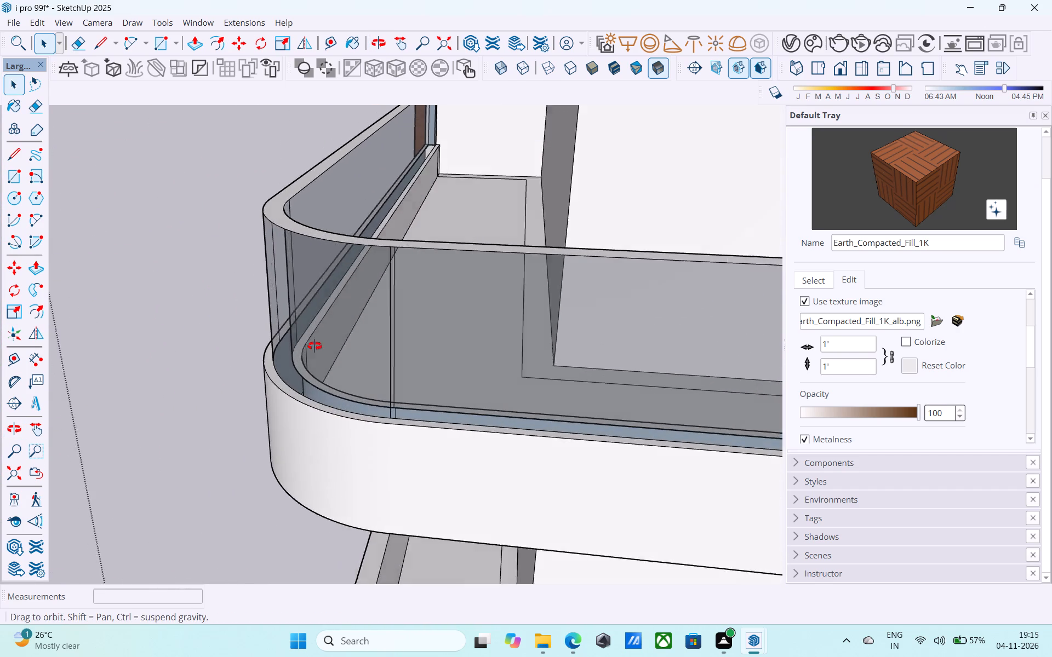
{"action": "middle_click_drag", "start_coordinate": [315, 346], "coordinate": [309, 344]}
{"action": "scroll", "coordinate": [390, 269], "scroll_direction": "up", "scroll_amount": 7}
{"action": "left_click", "coordinate": [396, 273]}
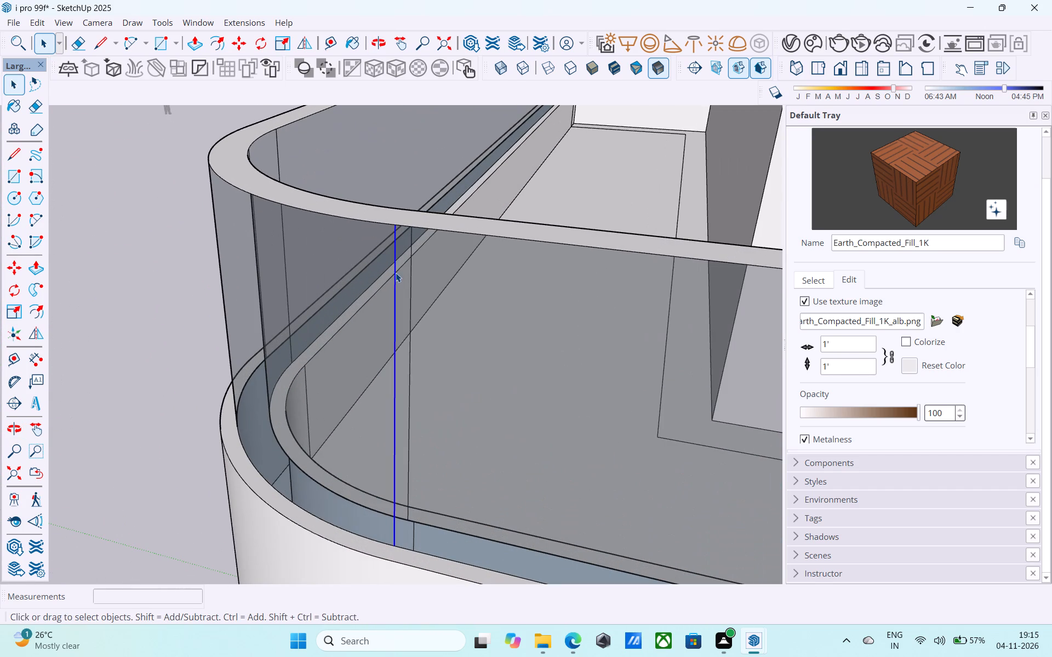
{"action": "right_click", "coordinate": [396, 273]}
{"action": "left_click", "coordinate": [422, 317]}
Hide another vertical seam line on the glass balcony railing where its straight run meets the rounded corner.
{"action": "scroll", "coordinate": [422, 317], "scroll_direction": "down", "scroll_amount": 5}
{"action": "middle_click_drag", "start_coordinate": [422, 317], "coordinate": [821, 316]}
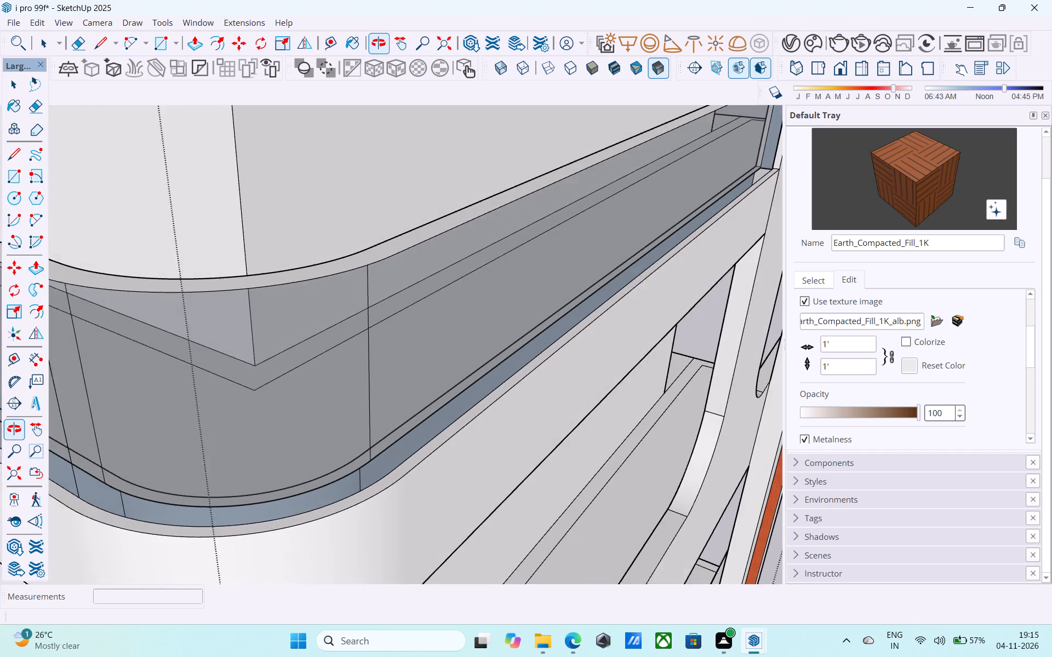
{"action": "scroll", "coordinate": [784, 303], "scroll_direction": "down", "scroll_amount": 6}
{"action": "scroll", "coordinate": [466, 332], "scroll_direction": "down", "scroll_amount": 5}
{"action": "middle_click_drag", "start_coordinate": [239, 371], "coordinate": [343, 350]}
{"action": "scroll", "coordinate": [526, 279], "scroll_direction": "down", "scroll_amount": 5}
{"action": "middle_click_drag", "start_coordinate": [293, 342], "coordinate": [258, 333]}
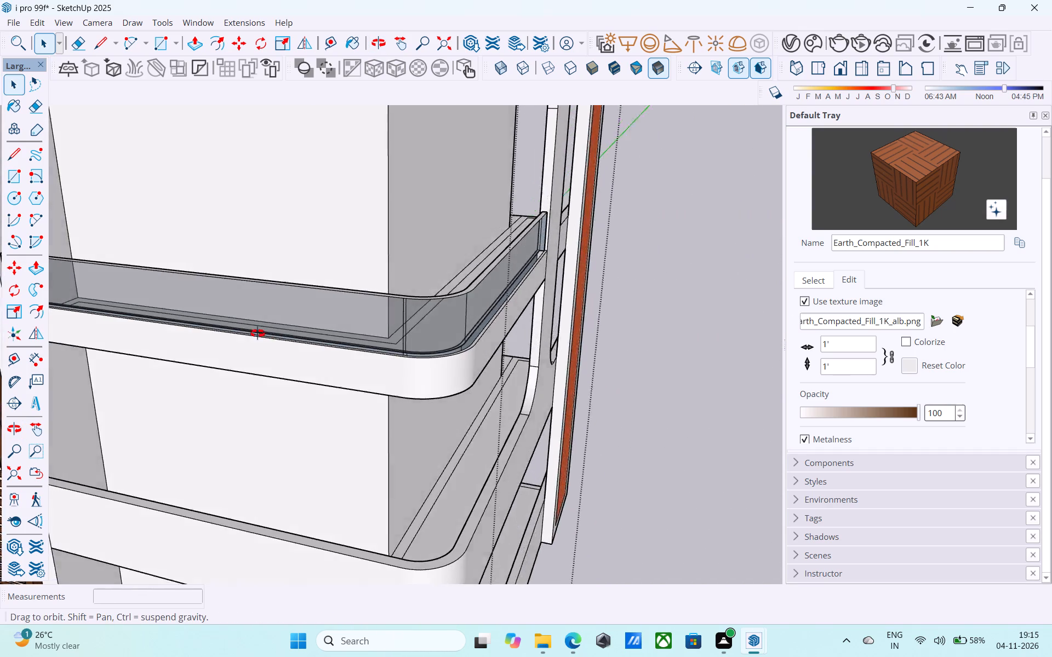
{"action": "middle_click_drag", "start_coordinate": [258, 333], "coordinate": [141, 315]}
{"action": "scroll", "coordinate": [368, 293], "scroll_direction": "up", "scroll_amount": 18}
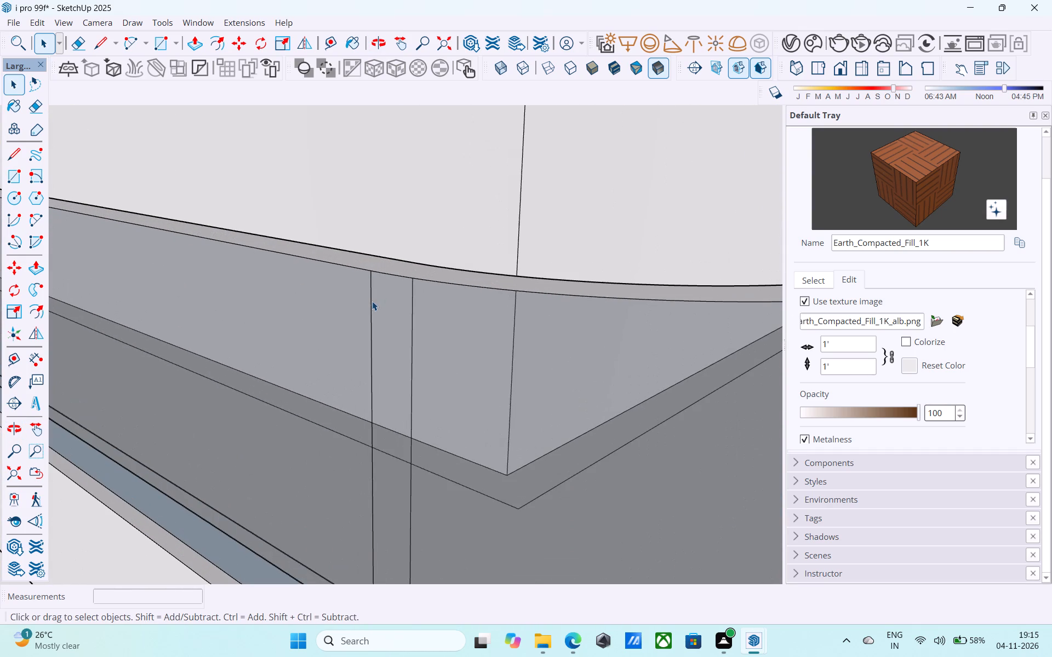
{"action": "left_click", "coordinate": [371, 301]}
{"action": "right_click", "coordinate": [371, 301]}
{"action": "left_click", "coordinate": [391, 342]}
Hide the two vertical seam lines on the inner glass face of the balcony railing's rounded corner.
{"action": "scroll", "coordinate": [391, 342], "scroll_direction": "down", "scroll_amount": 3}
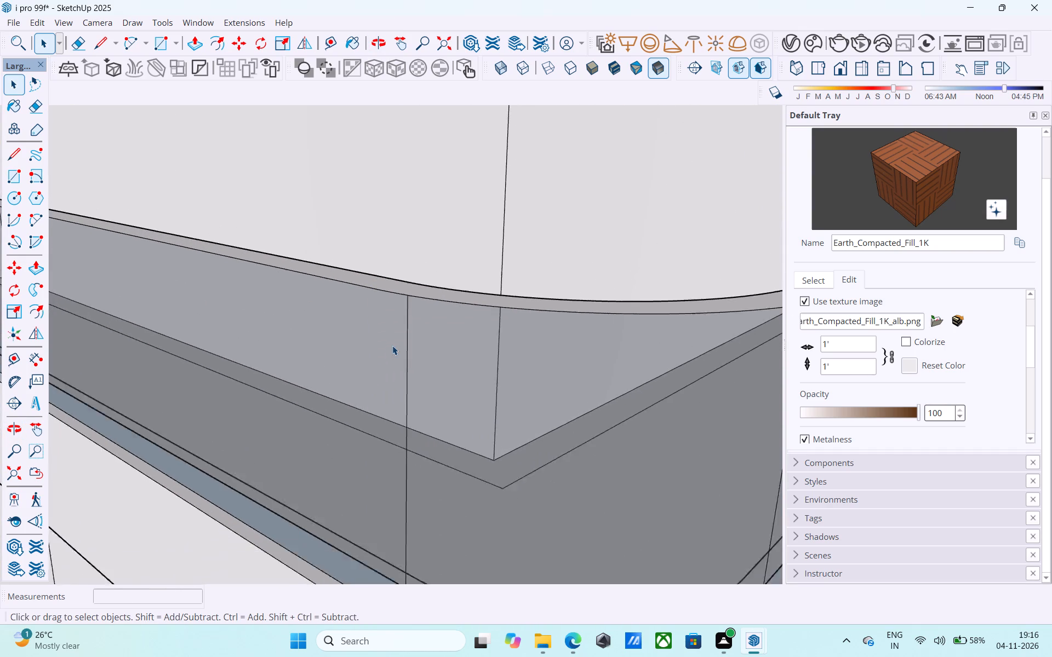
{"action": "scroll", "coordinate": [392, 345], "scroll_direction": "down", "scroll_amount": 14}
{"action": "middle_click_drag", "start_coordinate": [414, 351], "coordinate": [0, 425]}
{"action": "middle_click_drag", "start_coordinate": [488, 471], "coordinate": [476, 463]}
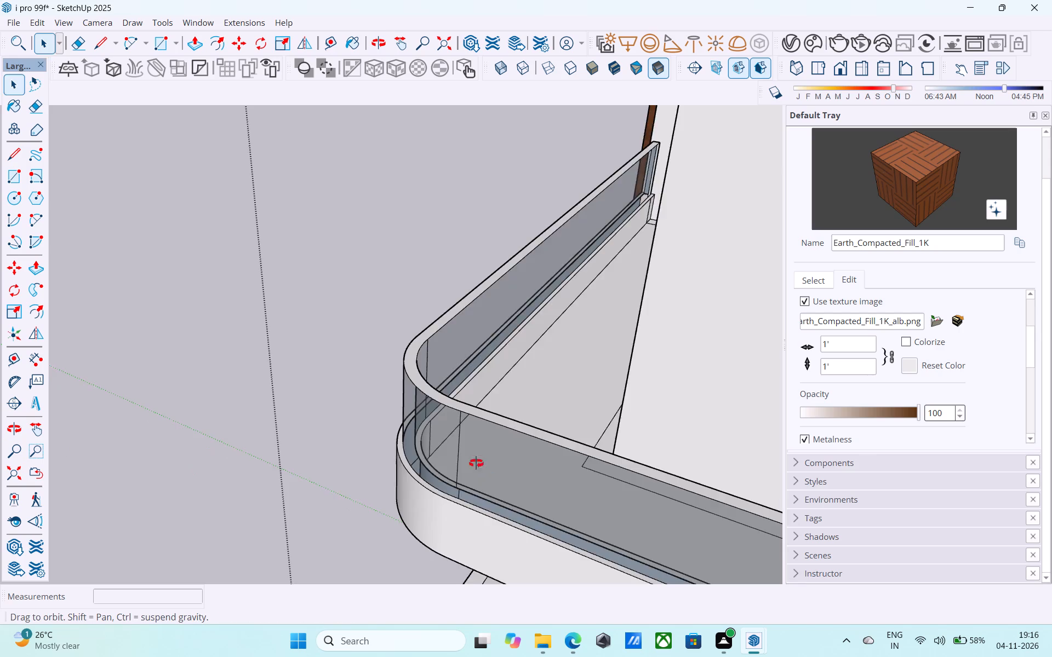
{"action": "middle_click_drag", "start_coordinate": [476, 463], "coordinate": [95, 410]}
{"action": "middle_click_drag", "start_coordinate": [601, 524], "coordinate": [620, 438]}
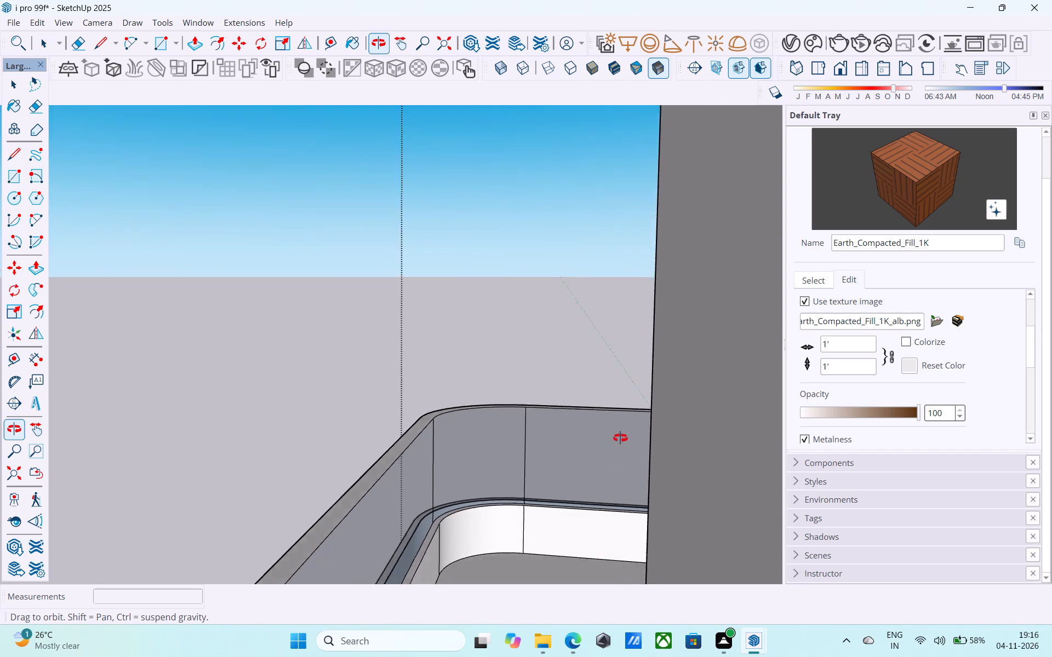
{"action": "middle_click_drag", "start_coordinate": [620, 438], "coordinate": [622, 413]}
{"action": "scroll", "coordinate": [535, 456], "scroll_direction": "up", "scroll_amount": 5}
{"action": "left_click", "coordinate": [515, 441]}
{"action": "right_click", "coordinate": [515, 441]}
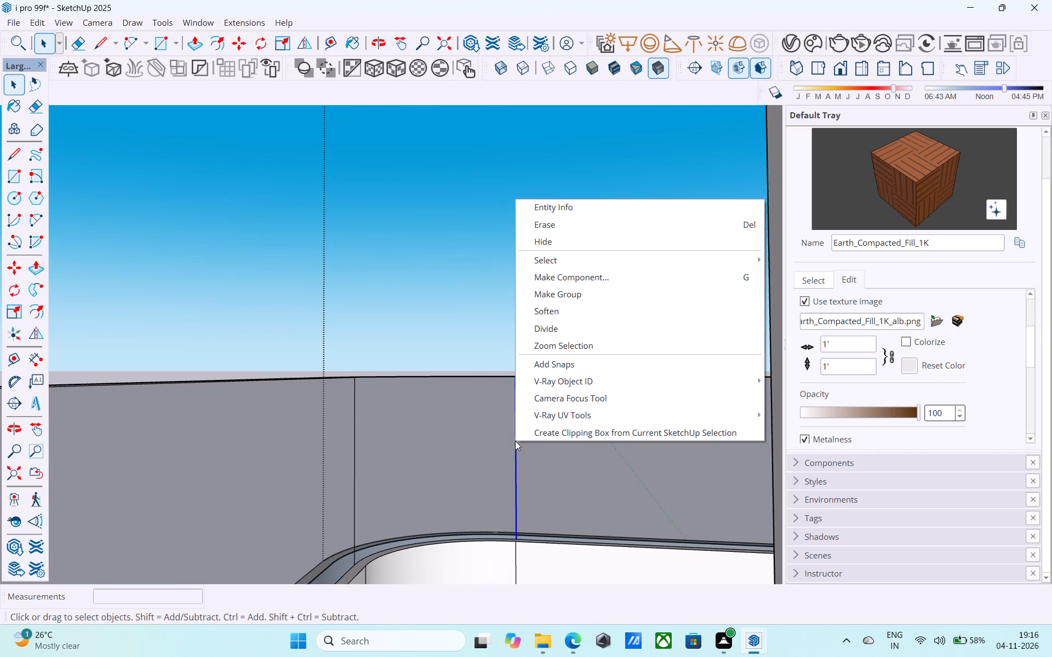
{"action": "left_click", "coordinate": [565, 245]}
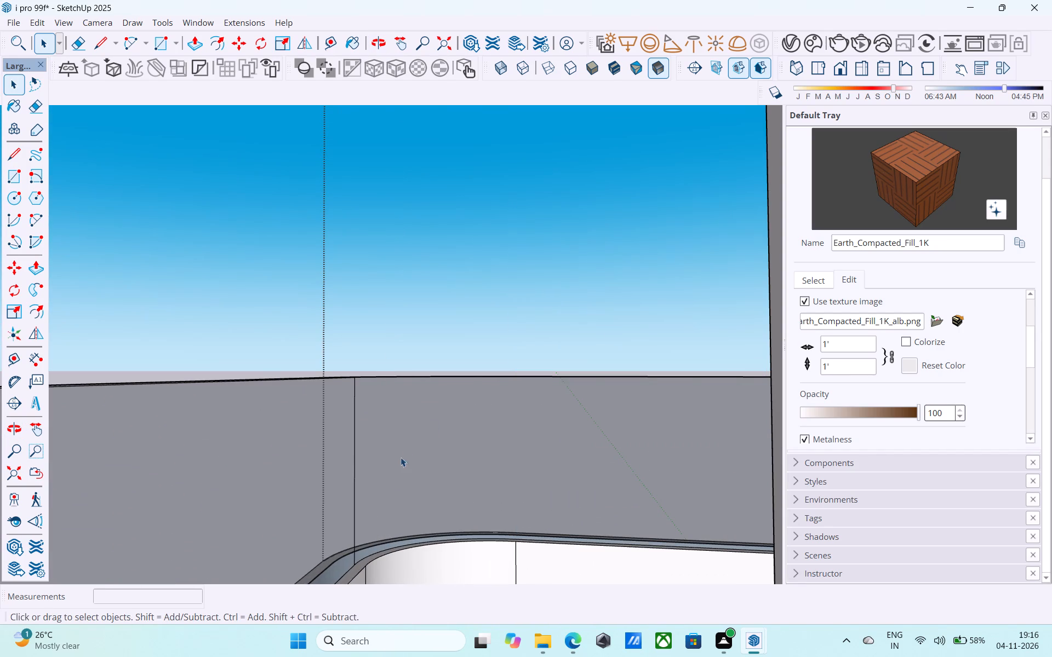
{"action": "left_click", "coordinate": [354, 447]}
{"action": "right_click", "coordinate": [355, 448]}
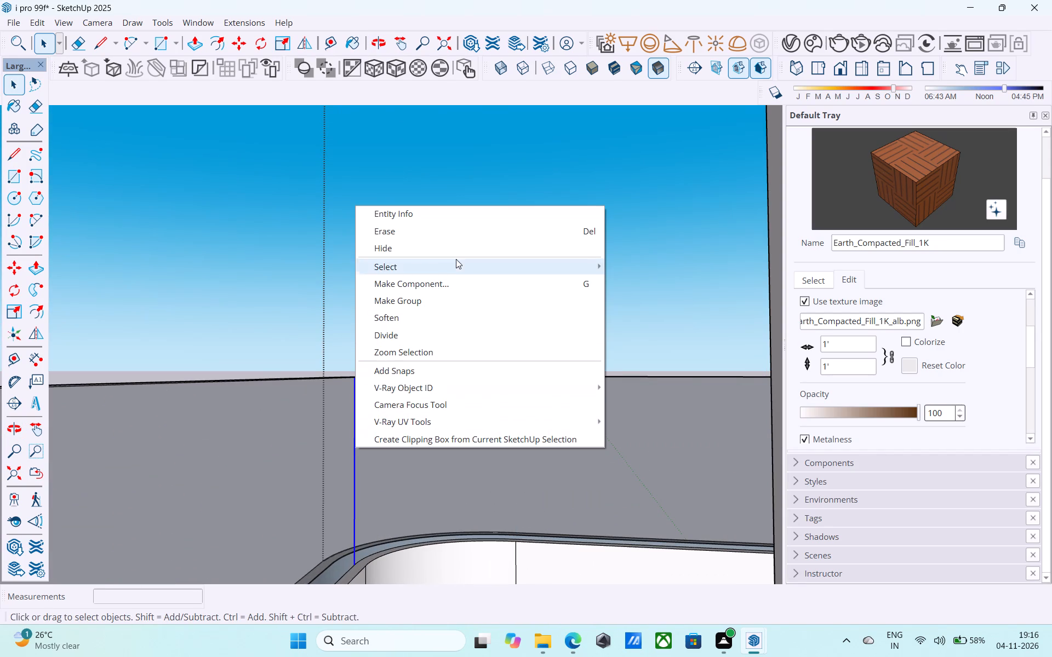
{"action": "left_click", "coordinate": [461, 251]}
Examine the display tower from several sides, including the glass balcony, the side column panels and the roof.
{"action": "scroll", "coordinate": [485, 315], "scroll_direction": "down", "scroll_amount": 2}
{"action": "middle_click_drag", "start_coordinate": [512, 351], "coordinate": [1051, 512]}
{"action": "scroll", "coordinate": [698, 529], "scroll_direction": "down", "scroll_amount": 12}
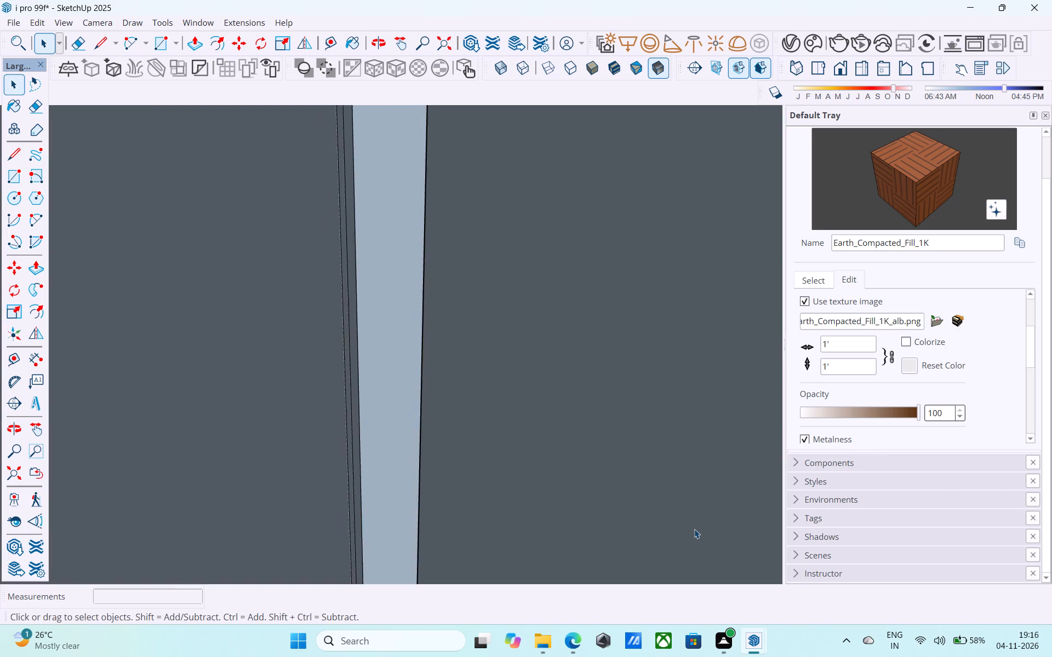
{"action": "scroll", "coordinate": [694, 529], "scroll_direction": "down", "scroll_amount": 3}
{"action": "scroll", "coordinate": [694, 529], "scroll_direction": "up", "scroll_amount": 1}
{"action": "scroll", "coordinate": [694, 529], "scroll_direction": "down", "scroll_amount": 16}
{"action": "middle_click_drag", "start_coordinate": [569, 505], "coordinate": [624, 482]}
{"action": "scroll", "coordinate": [603, 494], "scroll_direction": "down", "scroll_amount": 20}
{"action": "scroll", "coordinate": [603, 494], "scroll_direction": "down", "scroll_amount": 2}
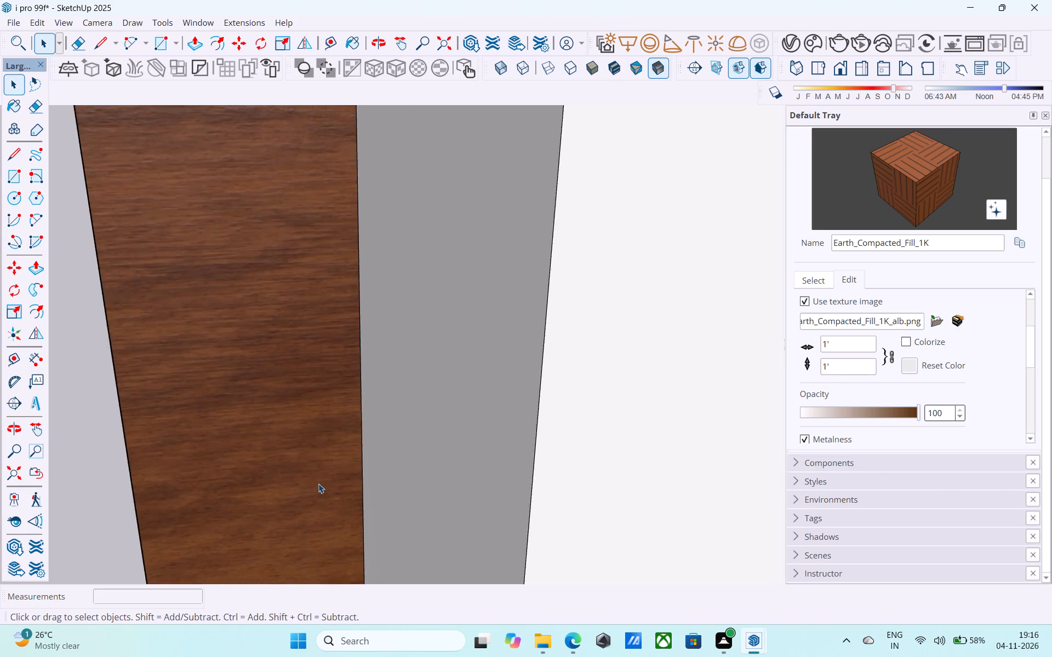
{"action": "scroll", "coordinate": [318, 483], "scroll_direction": "down", "scroll_amount": 20}
{"action": "scroll", "coordinate": [318, 483], "scroll_direction": "down", "scroll_amount": 20}
{"action": "scroll", "coordinate": [318, 483], "scroll_direction": "down", "scroll_amount": 13}
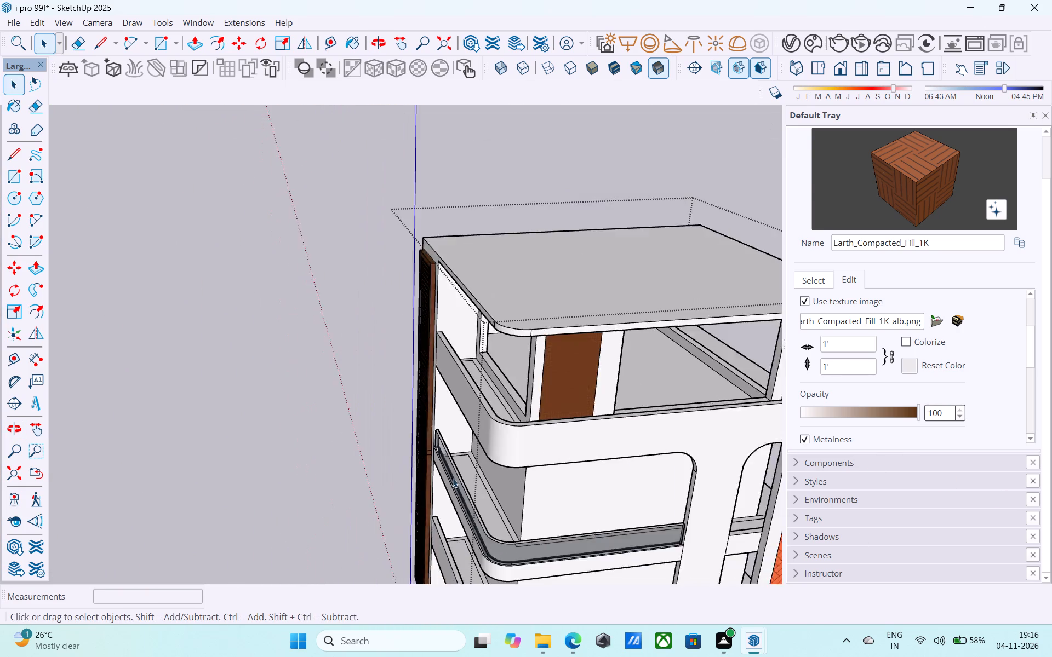
{"action": "scroll", "coordinate": [453, 478], "scroll_direction": "down", "scroll_amount": 8}
{"action": "middle_click_drag", "start_coordinate": [458, 495], "coordinate": [485, 389]}
{"action": "scroll", "coordinate": [516, 401], "scroll_direction": "up", "scroll_amount": 6}
{"action": "middle_click_drag", "start_coordinate": [543, 419], "coordinate": [409, 433]}
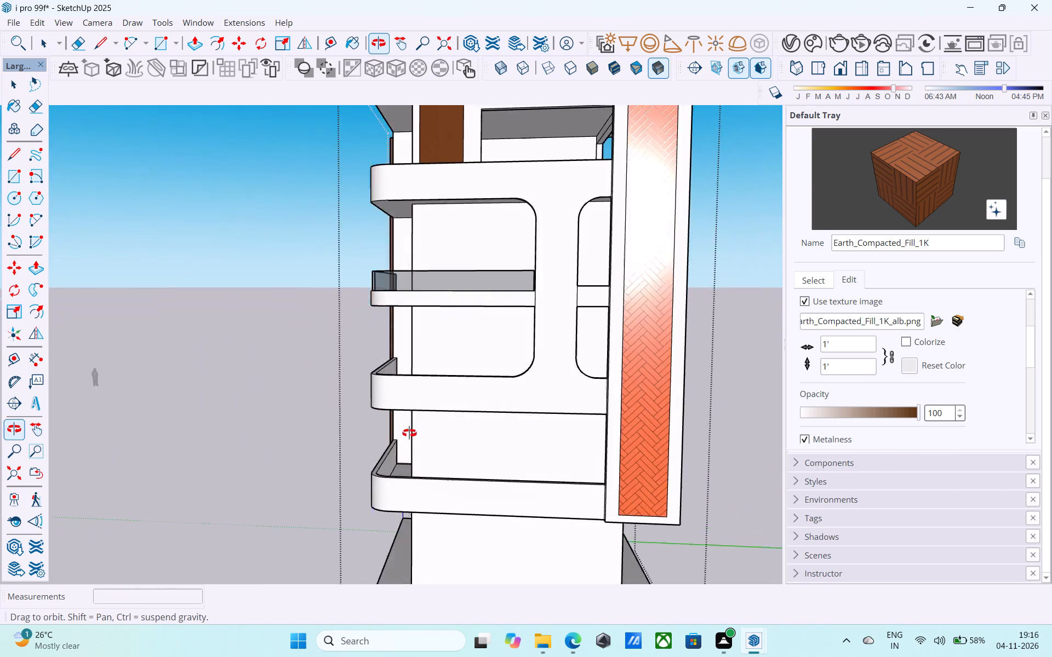
{"action": "middle_click_drag", "start_coordinate": [409, 433], "coordinate": [794, 536]}
{"action": "scroll", "coordinate": [687, 392], "scroll_direction": "up", "scroll_amount": 1}
{"action": "middle_click_drag", "start_coordinate": [671, 384], "coordinate": [610, 381]}
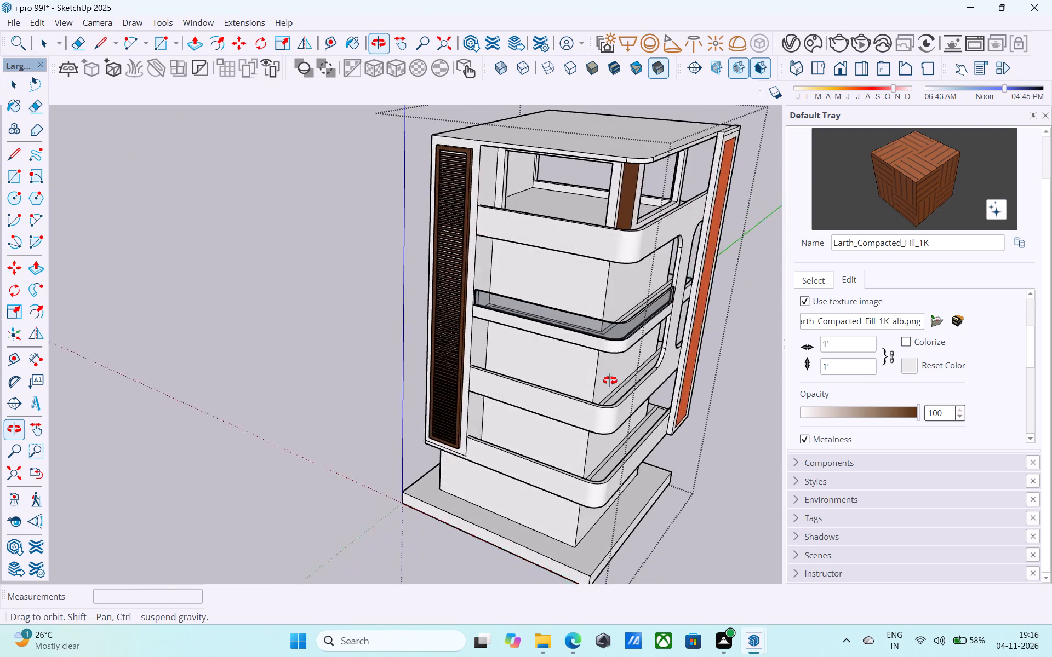
{"action": "middle_click_drag", "start_coordinate": [610, 381], "coordinate": [218, 358]}
{"action": "middle_click_drag", "start_coordinate": [568, 451], "coordinate": [428, 395]}
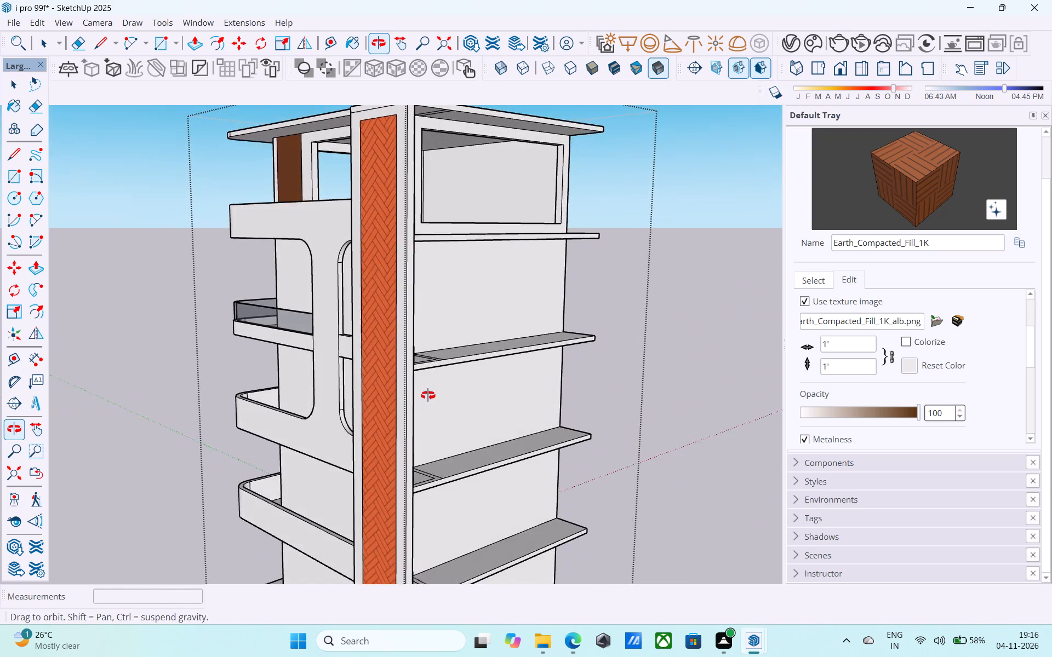
{"action": "middle_click_drag", "start_coordinate": [428, 395], "coordinate": [789, 509]}
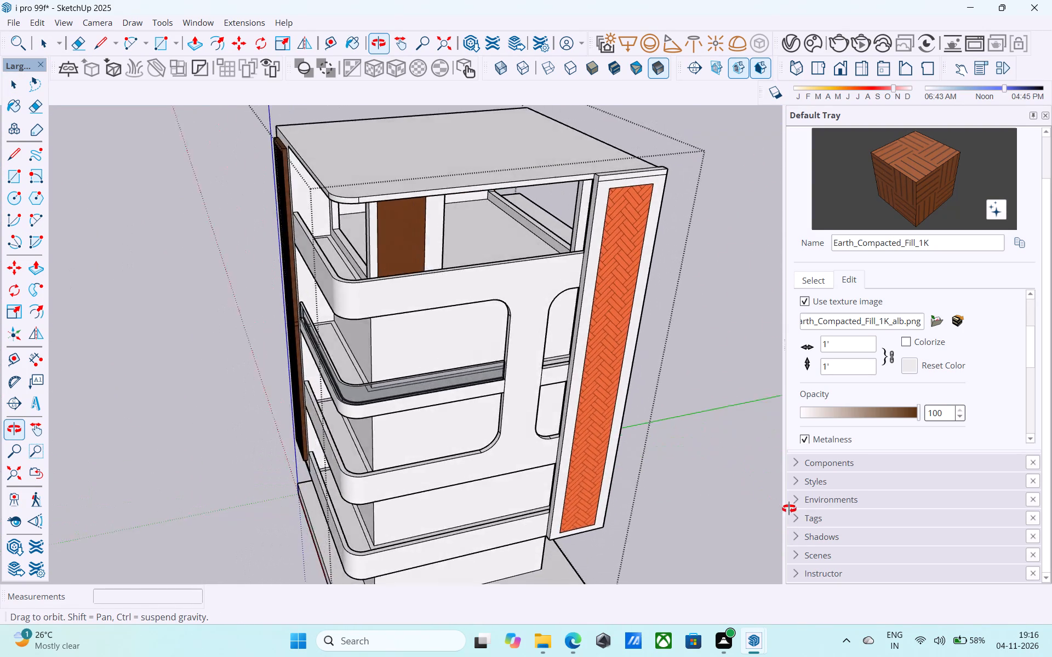
{"action": "middle_click_drag", "start_coordinate": [789, 509], "coordinate": [769, 527]}
{"action": "scroll", "coordinate": [769, 527], "scroll_direction": "down", "scroll_amount": 6}
{"action": "middle_click_drag", "start_coordinate": [754, 526], "coordinate": [736, 516]}
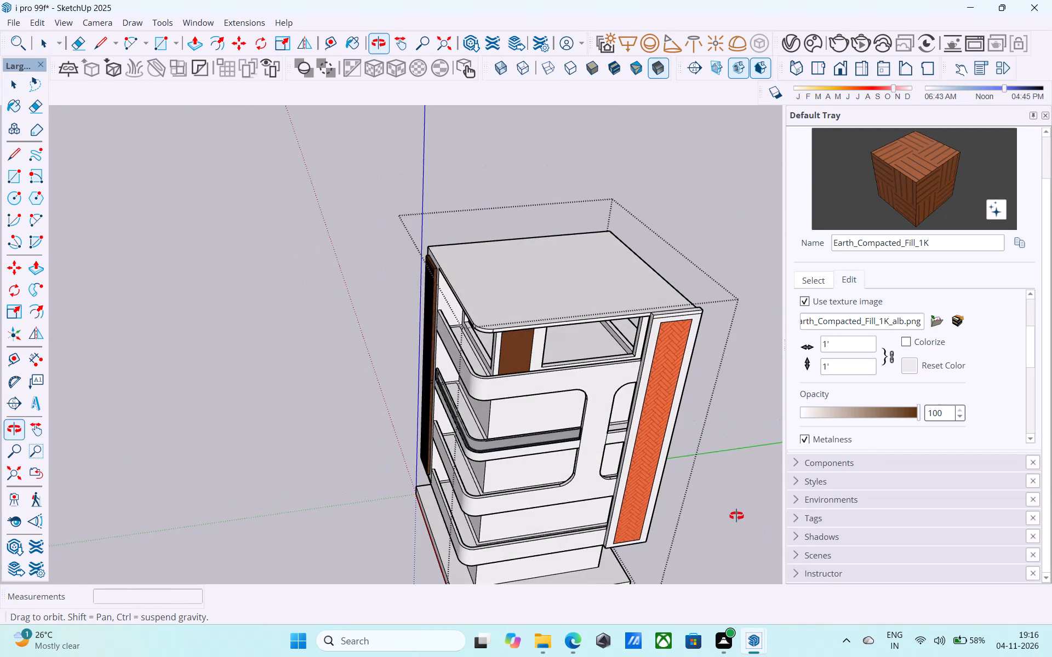
{"action": "middle_click_drag", "start_coordinate": [736, 516], "coordinate": [661, 550]}
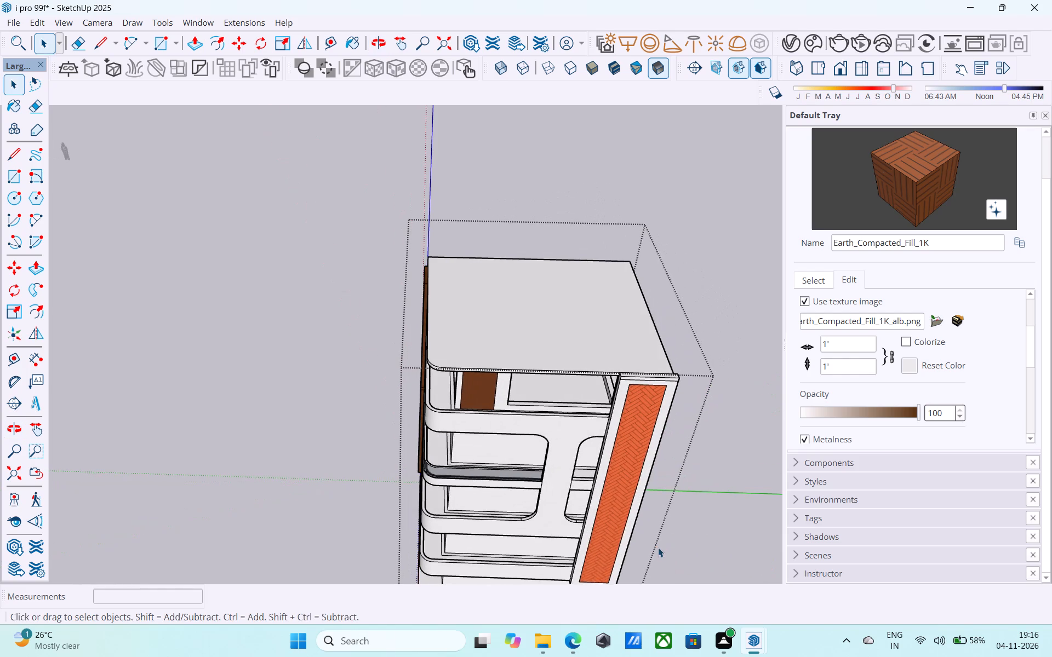
Copy the roof slab's short vertical edge beside the orange herringbone column 4' along the slab's front face.
{"action": "scroll", "coordinate": [589, 455], "scroll_direction": "up", "scroll_amount": 10}
{"action": "scroll", "coordinate": [589, 455], "scroll_direction": "down", "scroll_amount": 6}
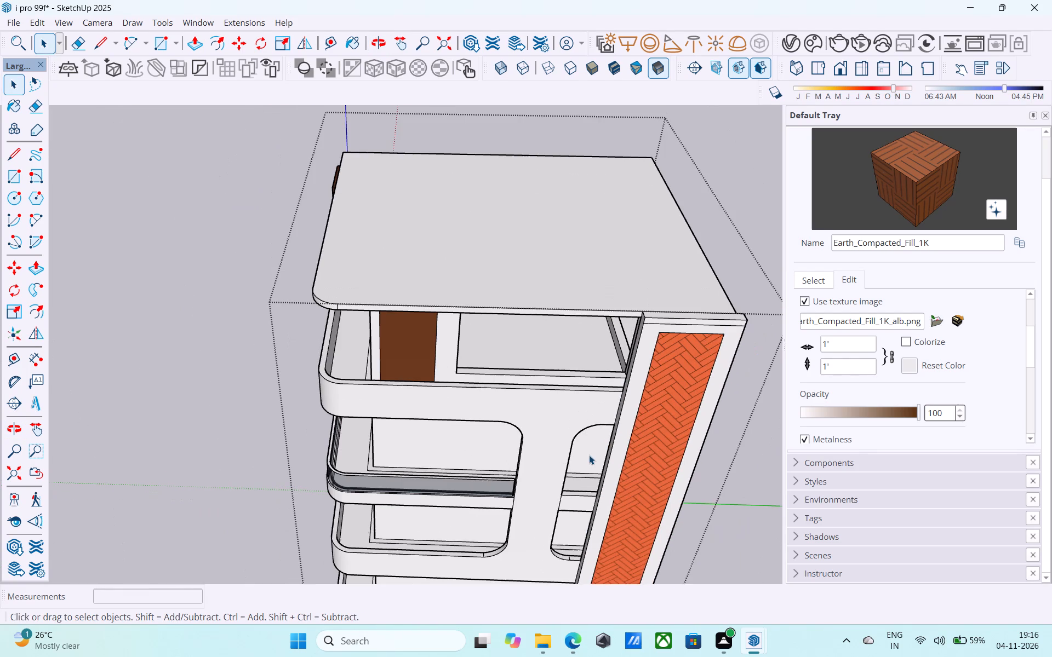
{"action": "middle_click_drag", "start_coordinate": [608, 482], "coordinate": [634, 543], "text": "shift"}
{"action": "scroll", "coordinate": [603, 381], "scroll_direction": "up", "scroll_amount": 6}
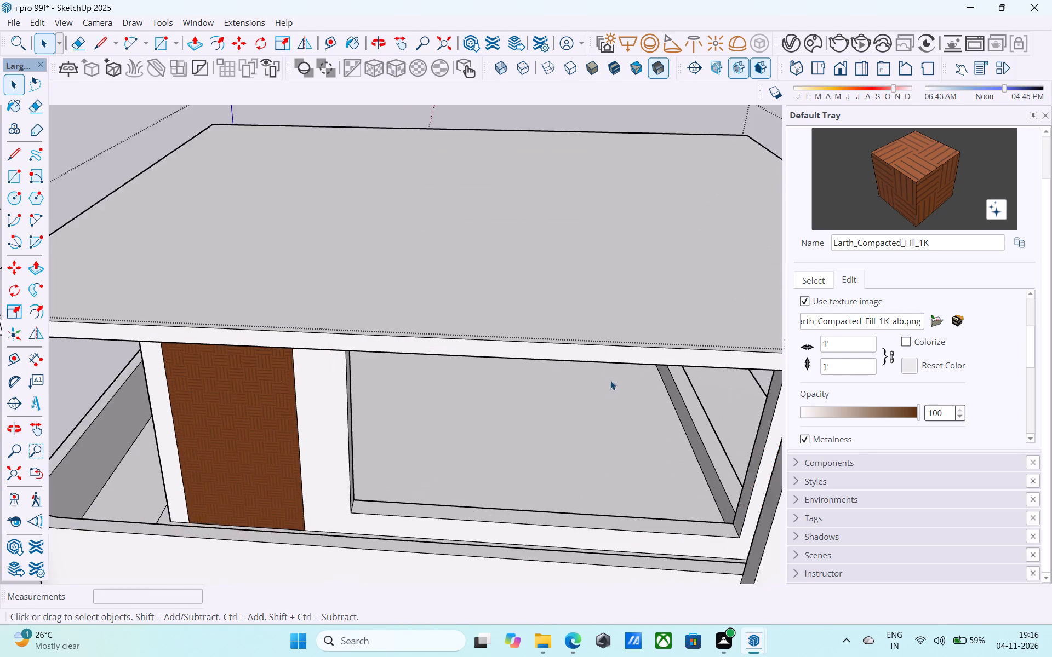
{"action": "scroll", "coordinate": [610, 381], "scroll_direction": "down", "scroll_amount": 4}
{"action": "middle_click_drag", "start_coordinate": [610, 383], "coordinate": [608, 356], "text": "shift"}
{"action": "middle_click_drag", "start_coordinate": [601, 384], "coordinate": [593, 389], "text": "shift"}
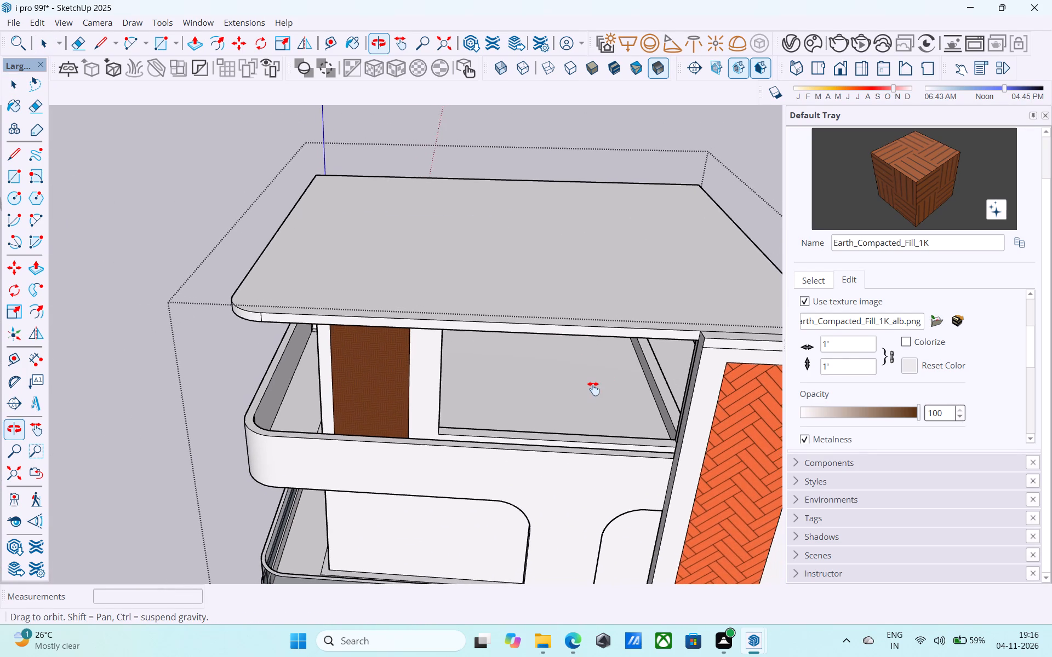
{"action": "middle_click_drag", "start_coordinate": [593, 389], "coordinate": [637, 342], "text": "shift"}
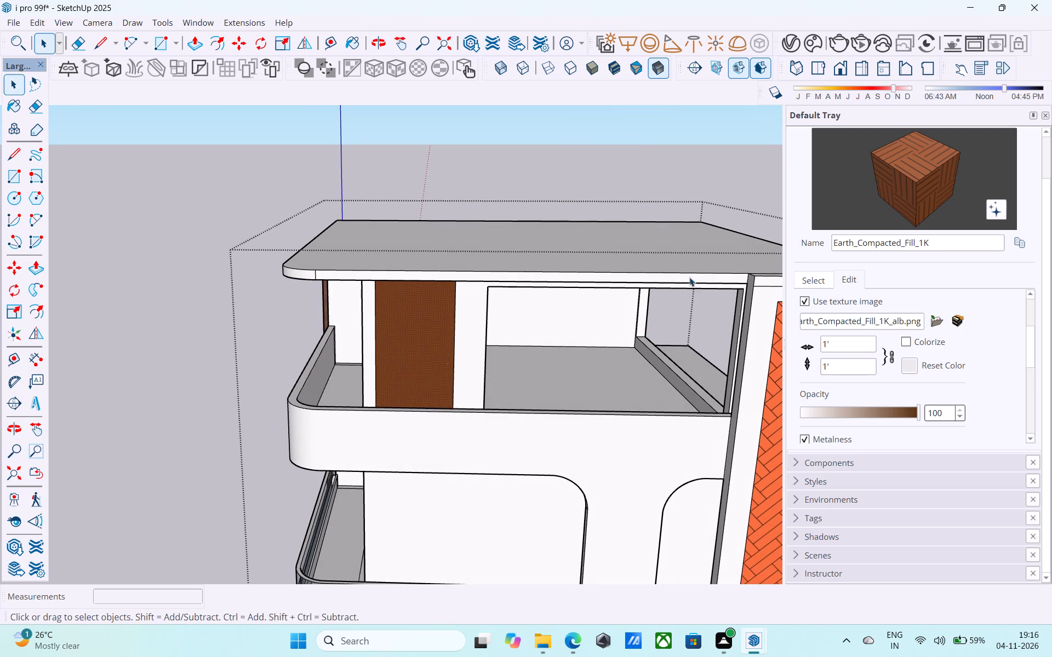
{"action": "middle_click_drag", "start_coordinate": [662, 287], "coordinate": [654, 287]}
{"action": "key", "text": "l"}
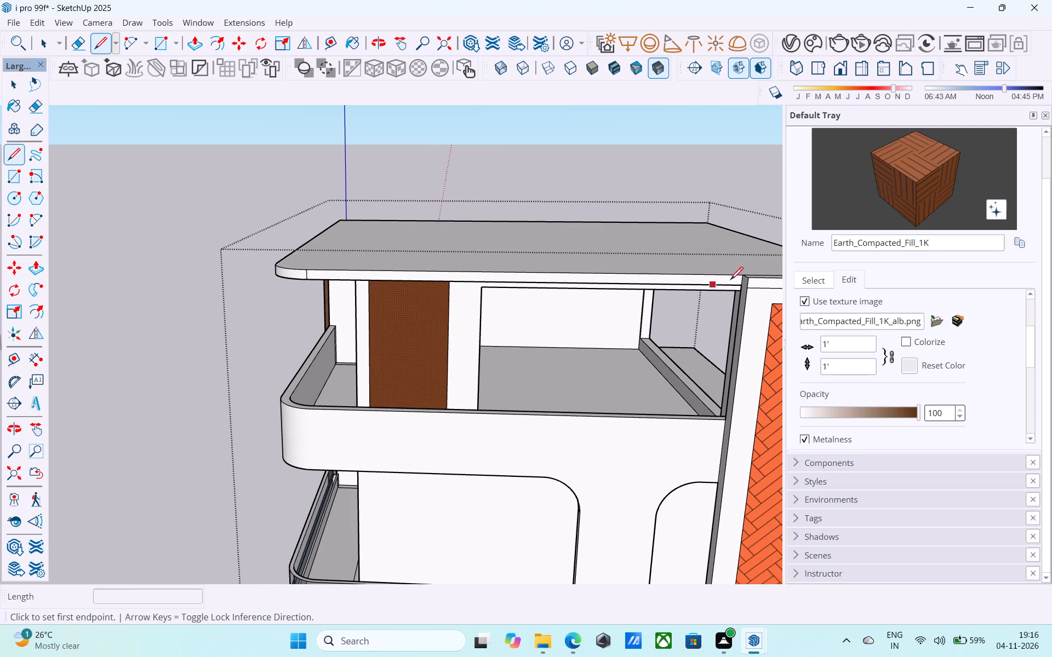
{"action": "key", "text": "space"}
{"action": "scroll", "coordinate": [751, 287], "scroll_direction": "up", "scroll_amount": 12}
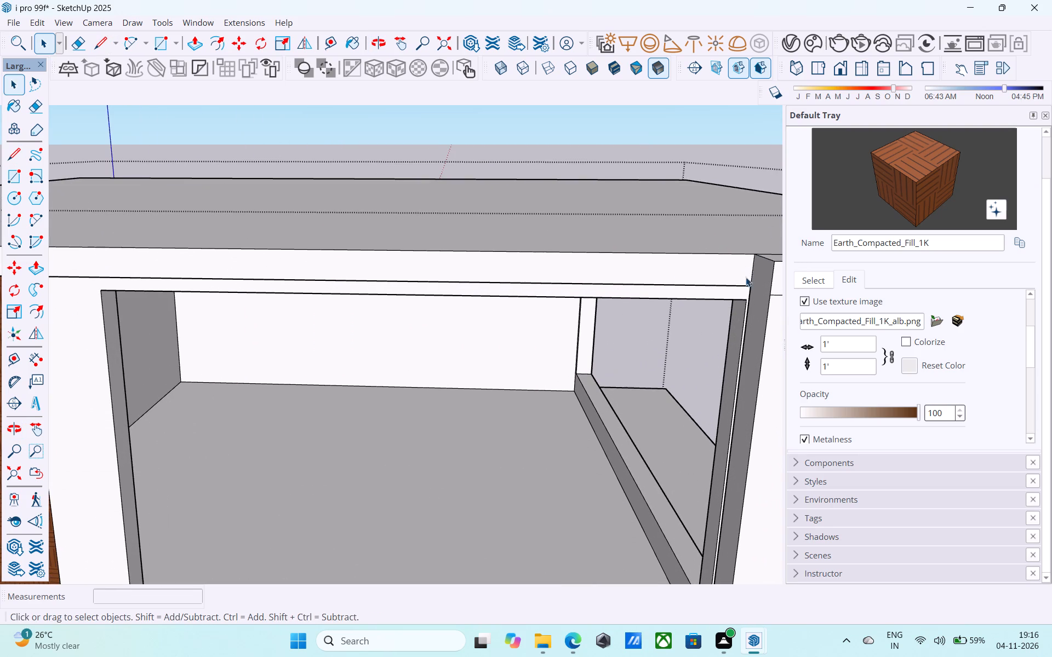
{"action": "left_click", "coordinate": [750, 276]}
{"action": "left_click", "coordinate": [752, 277]}
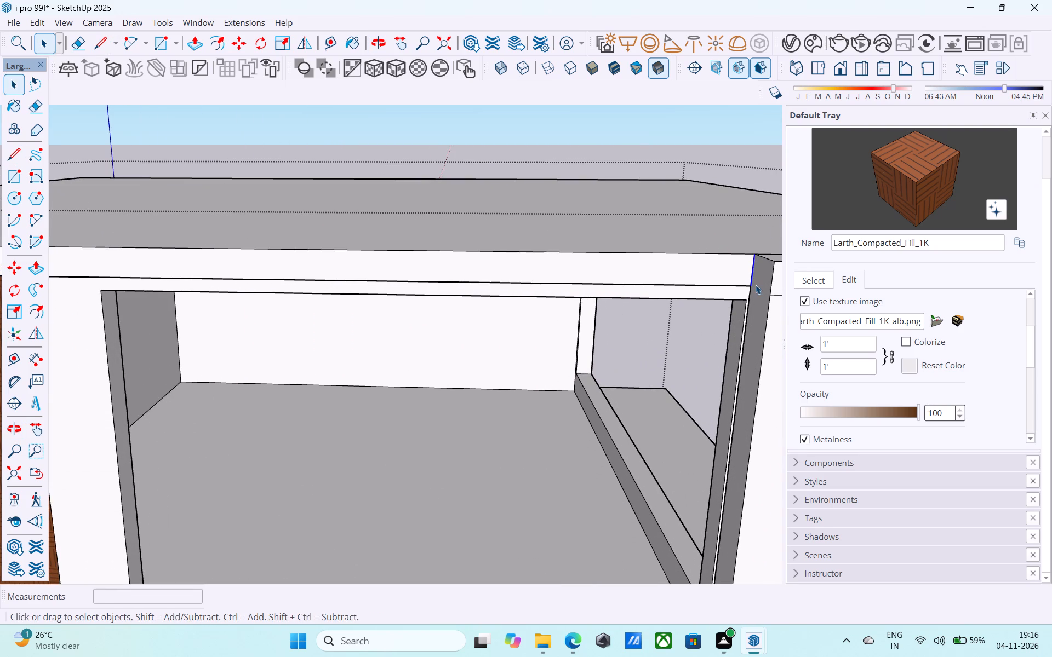
{"action": "key", "text": "m"}
{"action": "left_click", "coordinate": [759, 253]}
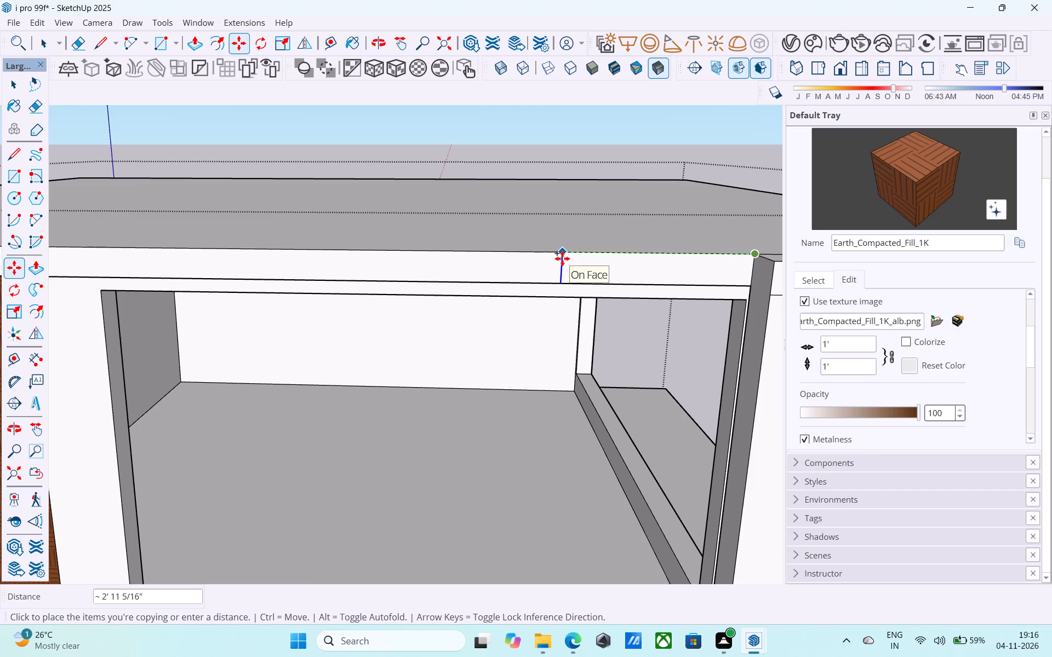
{"action": "type", "text": "4'"}
{"action": "key", "text": "Return"}
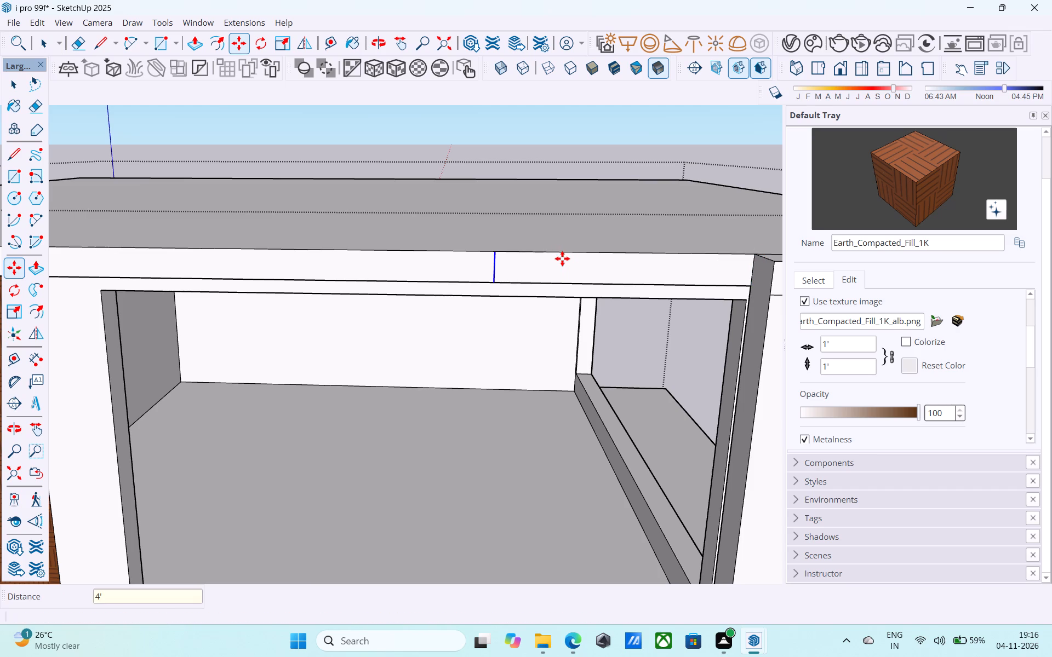
Push the marked-off section of the roof slab's front face 4' inward to cut a notch beside the orange herringbone column.
{"action": "scroll", "coordinate": [647, 207], "scroll_direction": "down", "scroll_amount": 16}
{"action": "middle_click_drag", "start_coordinate": [638, 215], "coordinate": [668, 241]}
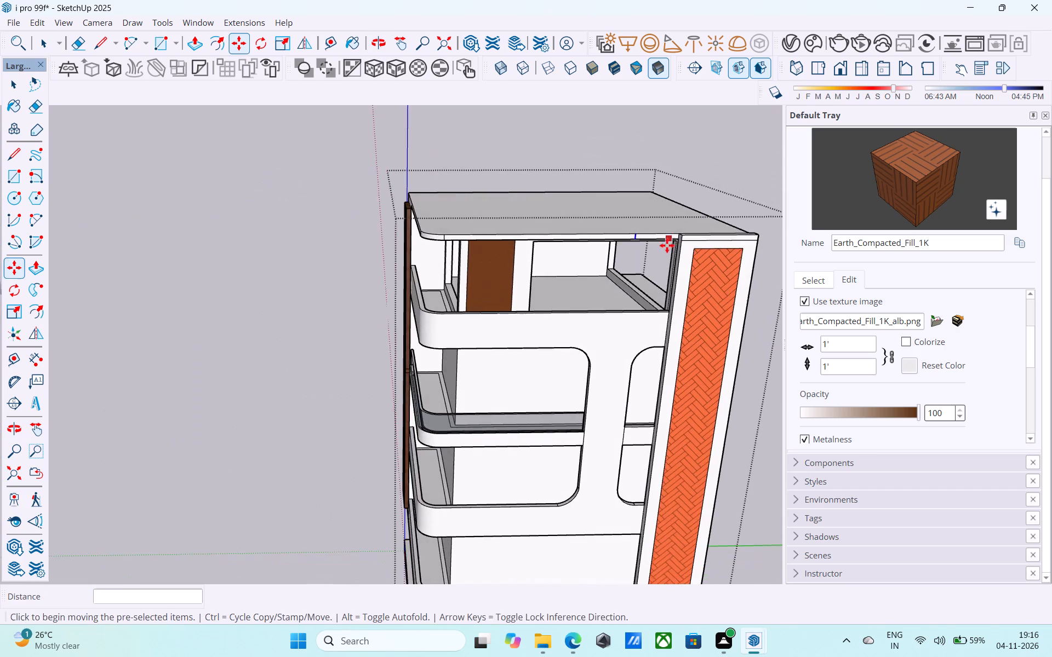
{"action": "scroll", "coordinate": [666, 248], "scroll_direction": "up", "scroll_amount": 9}
{"action": "key", "text": "space"}
{"action": "left_click", "coordinate": [652, 215]}
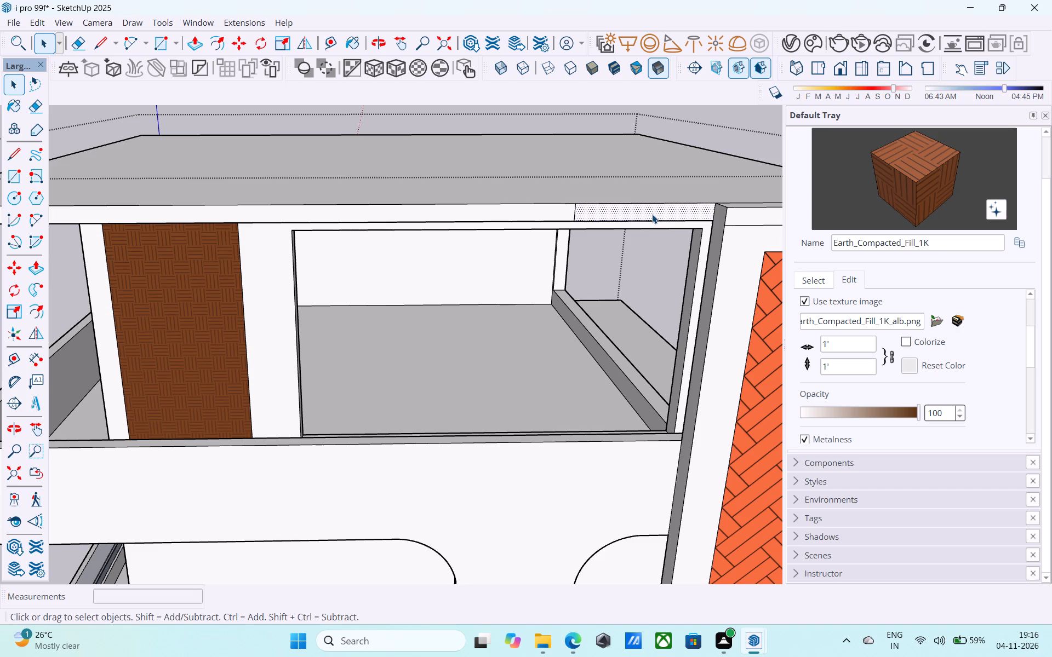
{"action": "key", "text": "p"}
{"action": "left_click", "coordinate": [652, 214]}
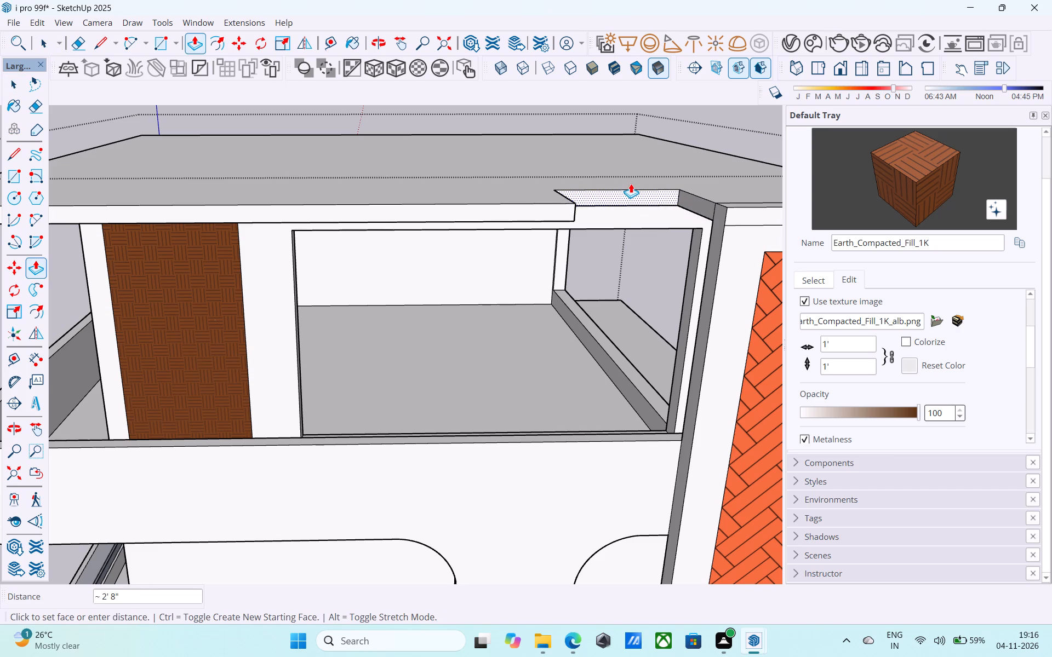
{"action": "type", "text": "4'"}
{"action": "key", "text": "Return"}
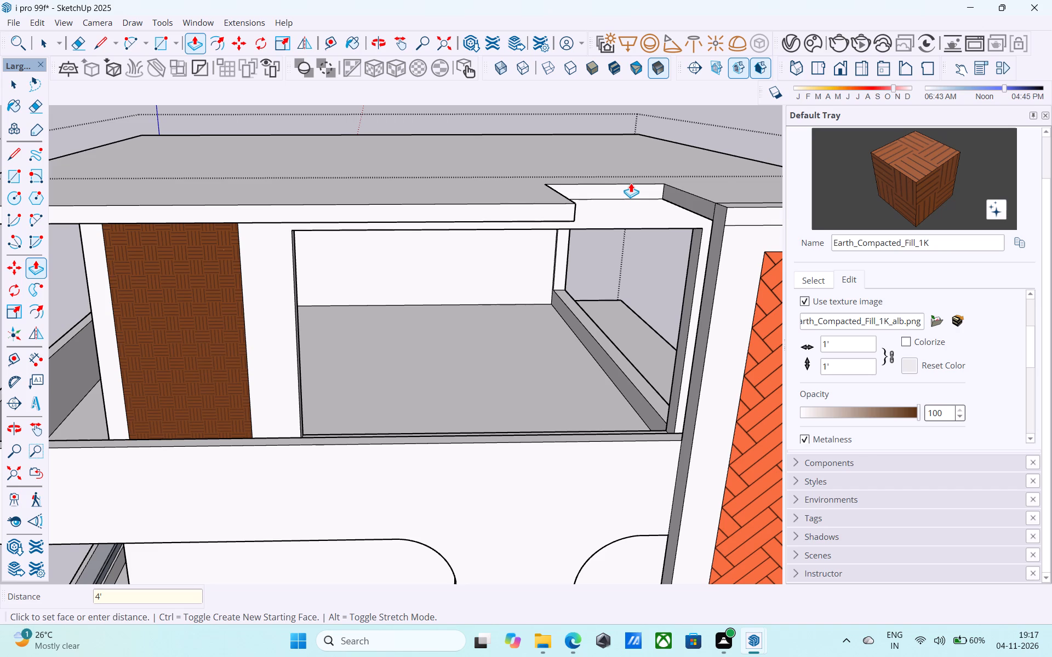
Examine the new roof notch beside the orange column and the upper floors from several angles.
{"action": "scroll", "coordinate": [631, 183], "scroll_direction": "down", "scroll_amount": 6}
{"action": "scroll", "coordinate": [630, 183], "scroll_direction": "up", "scroll_amount": 1}
{"action": "scroll", "coordinate": [630, 182], "scroll_direction": "down", "scroll_amount": 2}
{"action": "key", "text": "space"}
{"action": "middle_click_drag", "start_coordinate": [319, 196], "coordinate": [445, 232]}
{"action": "scroll", "coordinate": [407, 241], "scroll_direction": "up", "scroll_amount": 6}
{"action": "left_click", "coordinate": [418, 239]}
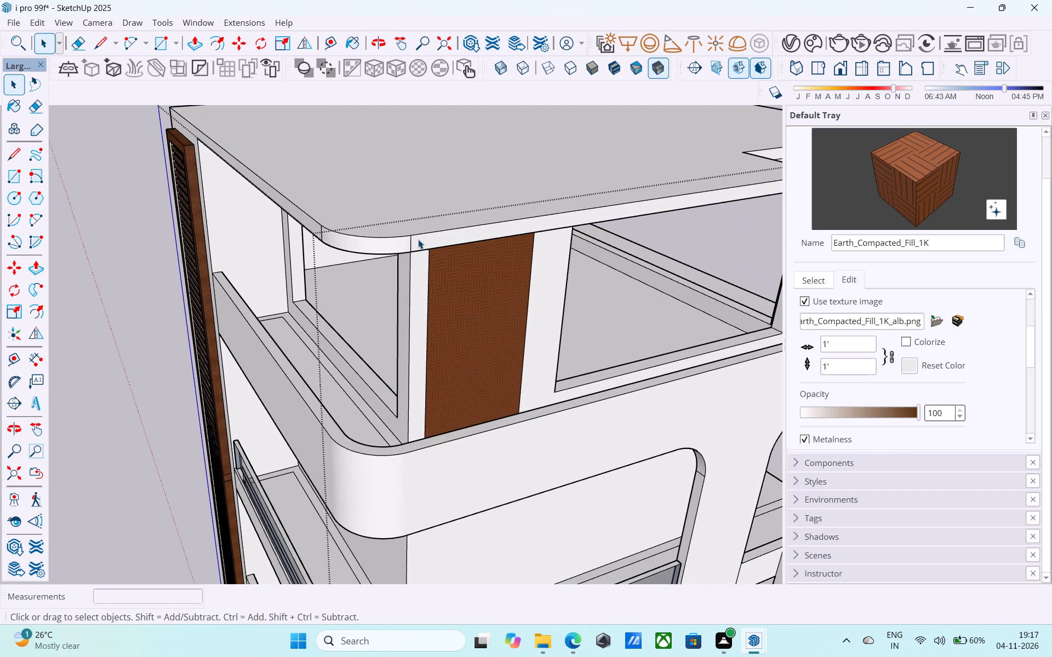
{"action": "scroll", "coordinate": [417, 239], "scroll_direction": "down", "scroll_amount": 7}
{"action": "middle_click_drag", "start_coordinate": [417, 239], "coordinate": [466, 263]}
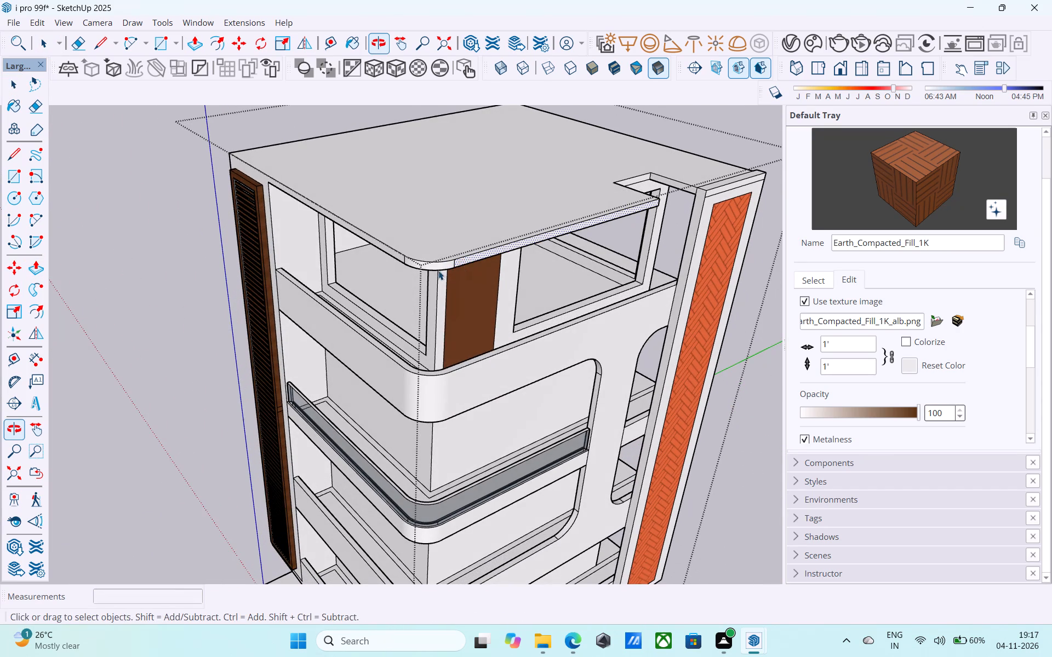
{"action": "scroll", "coordinate": [411, 267], "scroll_direction": "down", "scroll_amount": 6}
{"action": "middle_click_drag", "start_coordinate": [413, 267], "coordinate": [464, 181]}
{"action": "left_click", "coordinate": [689, 182]}
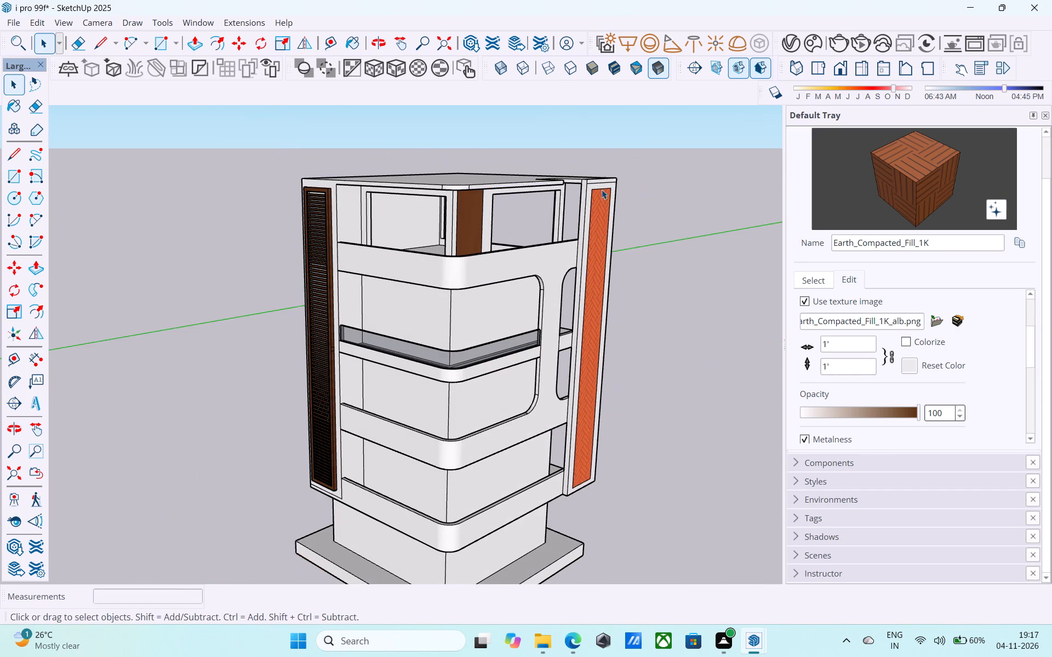
{"action": "scroll", "coordinate": [550, 205], "scroll_direction": "down", "scroll_amount": 4}
{"action": "middle_click_drag", "start_coordinate": [538, 200], "coordinate": [496, 172]}
{"action": "scroll", "coordinate": [496, 172], "scroll_direction": "up", "scroll_amount": 5}
Save the model.
{"action": "key", "text": "ctrl+s"}
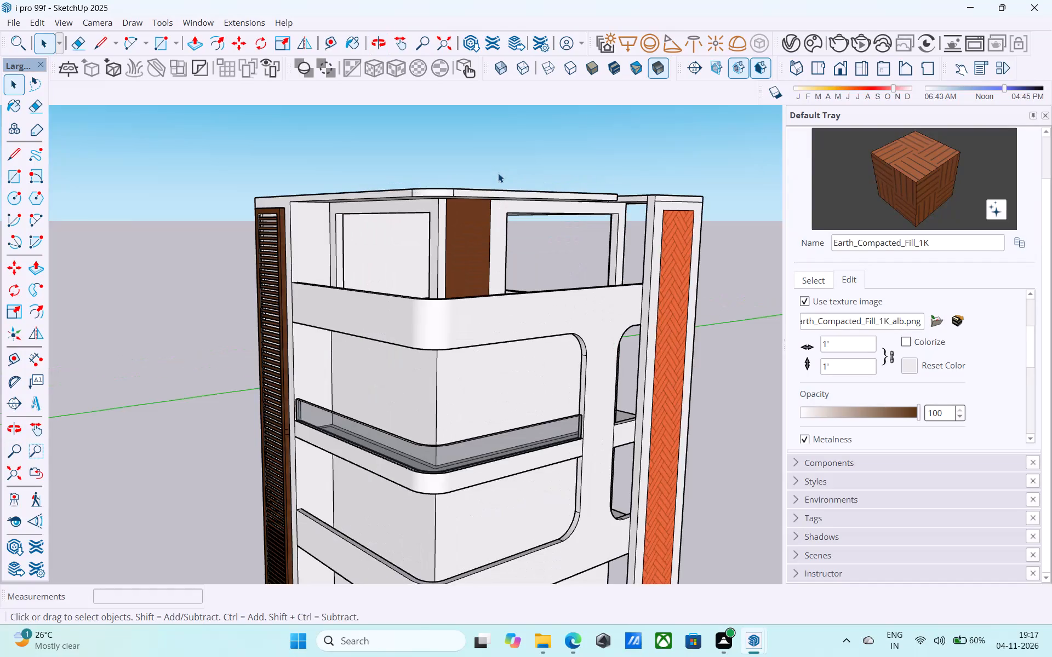
Examine the tower from below and around its sides, including the open balconies behind the orange herringbone column.
{"action": "scroll", "coordinate": [499, 174], "scroll_direction": "down", "scroll_amount": 6}
{"action": "middle_click_drag", "start_coordinate": [501, 176], "coordinate": [445, 113]}
{"action": "scroll", "coordinate": [445, 237], "scroll_direction": "up", "scroll_amount": 7}
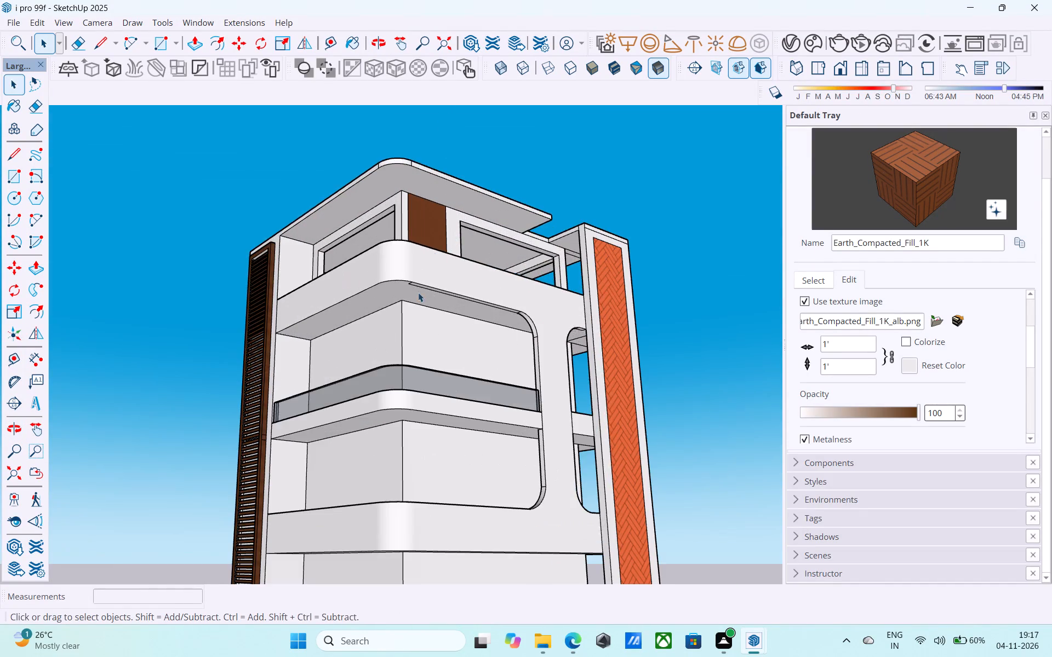
{"action": "middle_click_drag", "start_coordinate": [422, 310], "coordinate": [411, 75], "text": "shift"}
{"action": "middle_click_drag", "start_coordinate": [411, 251], "coordinate": [424, 315]}
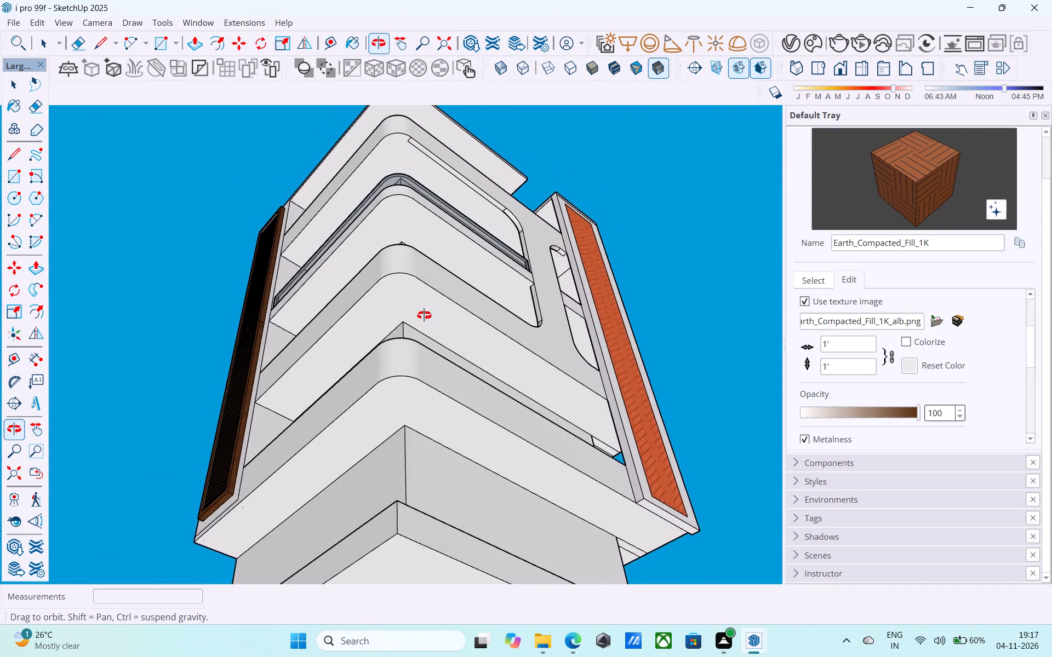
{"action": "middle_click_drag", "start_coordinate": [424, 315], "coordinate": [460, 381]}
{"action": "scroll", "coordinate": [447, 340], "scroll_direction": "down", "scroll_amount": 6}
{"action": "middle_click_drag", "start_coordinate": [446, 340], "coordinate": [471, 406]}
{"action": "middle_click_drag", "start_coordinate": [467, 323], "coordinate": [407, 414]}
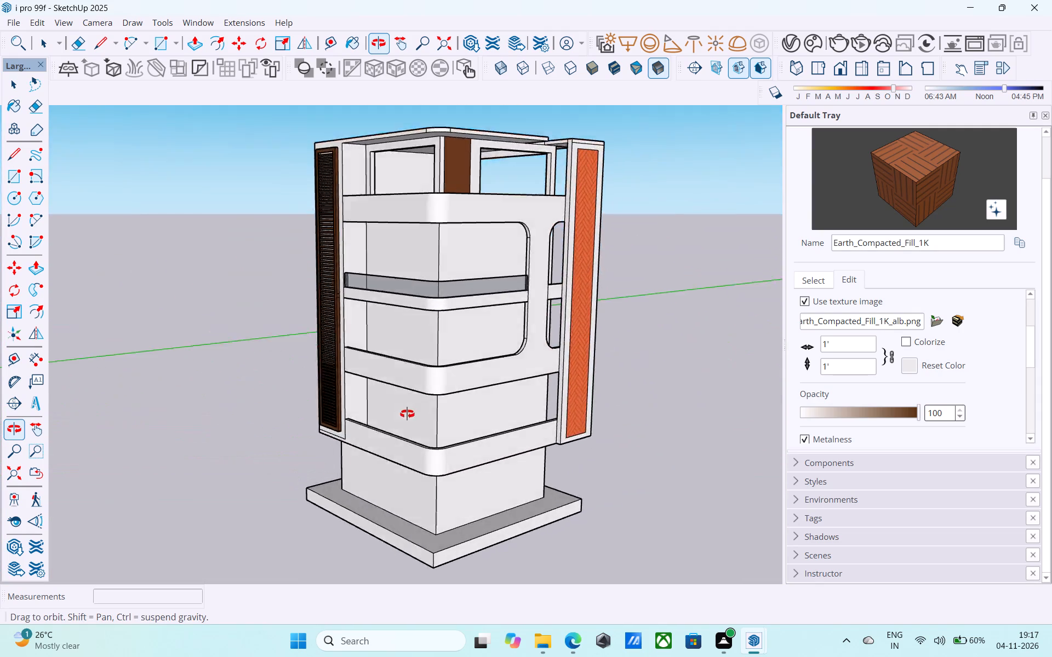
{"action": "middle_click_drag", "start_coordinate": [407, 414], "coordinate": [208, 390]}
{"action": "middle_click_drag", "start_coordinate": [263, 373], "coordinate": [254, 405], "text": "shift"}
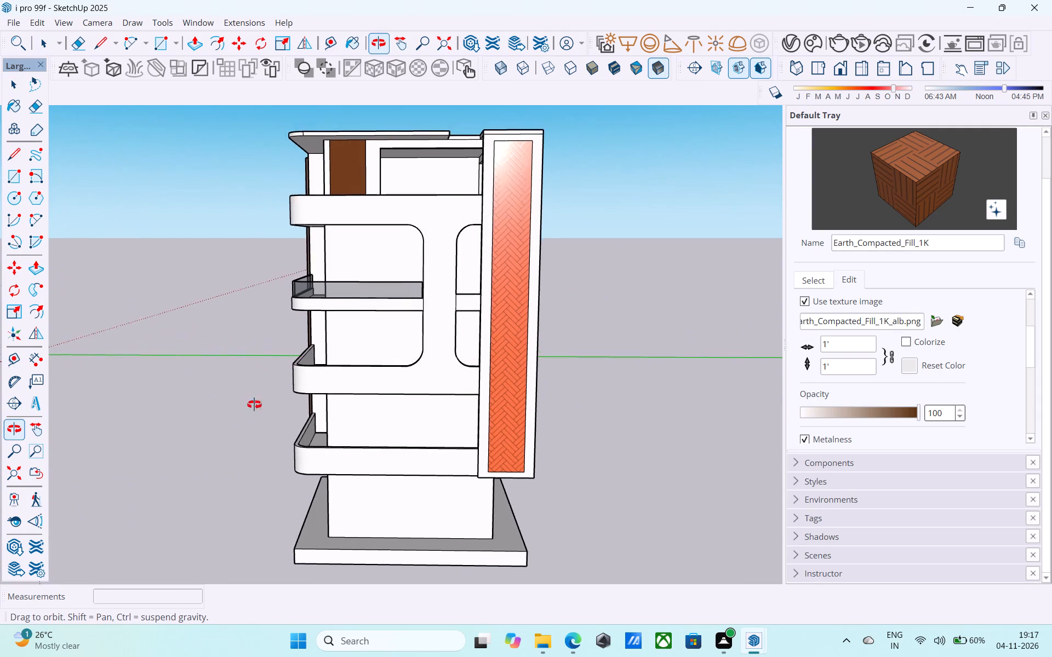
{"action": "middle_click_drag", "start_coordinate": [254, 405], "coordinate": [455, 406], "text": "shift"}
{"action": "middle_click_drag", "start_coordinate": [462, 404], "coordinate": [494, 401]}
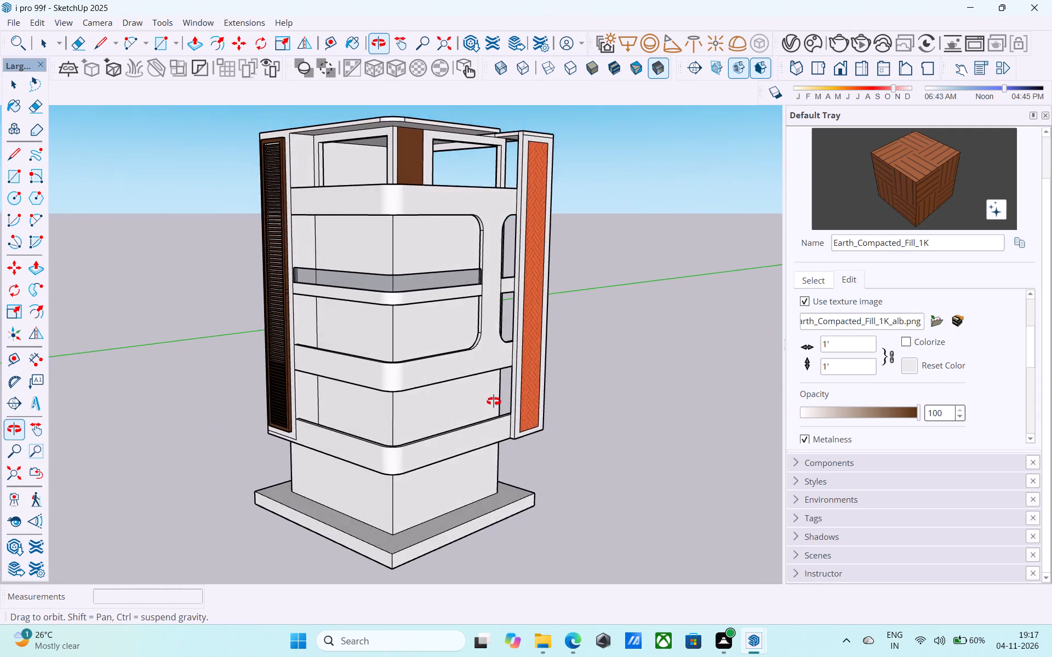
{"action": "middle_click_drag", "start_coordinate": [494, 401], "coordinate": [0, 425]}
{"action": "middle_click_drag", "start_coordinate": [307, 409], "coordinate": [422, 433]}
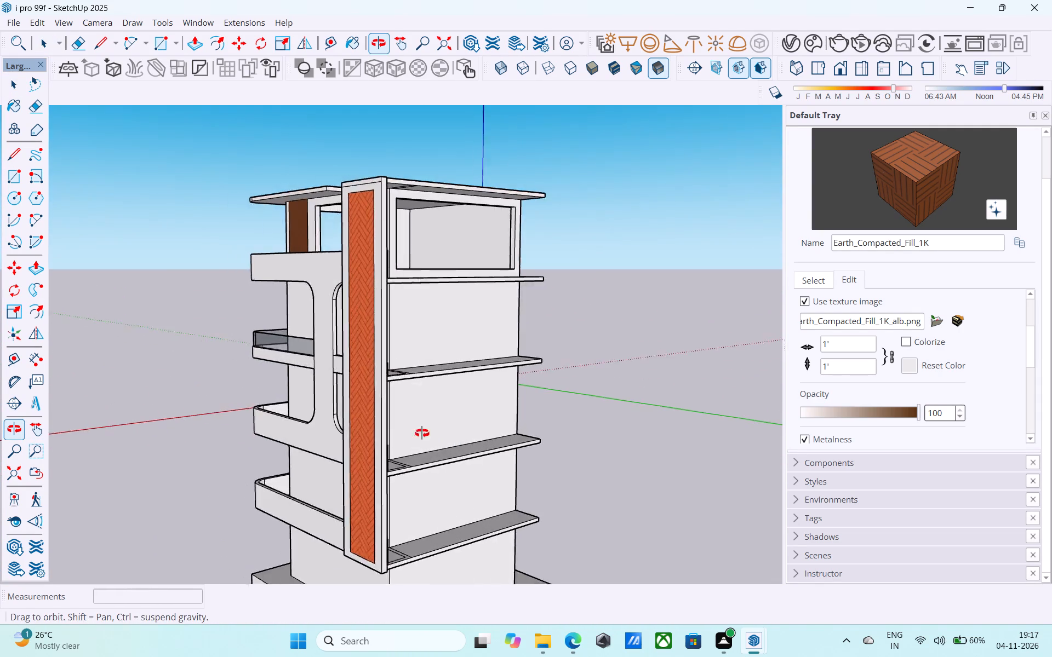
{"action": "middle_click_drag", "start_coordinate": [422, 433], "coordinate": [48, 442]}
Open the tower group behind the orange column and erase the vertical seams on the third balcony parapet's inner face.
{"action": "scroll", "coordinate": [209, 356], "scroll_direction": "up", "scroll_amount": 9}
{"action": "middle_click_drag", "start_coordinate": [219, 356], "coordinate": [266, 408]}
{"action": "scroll", "coordinate": [272, 411], "scroll_direction": "up", "scroll_amount": 4}
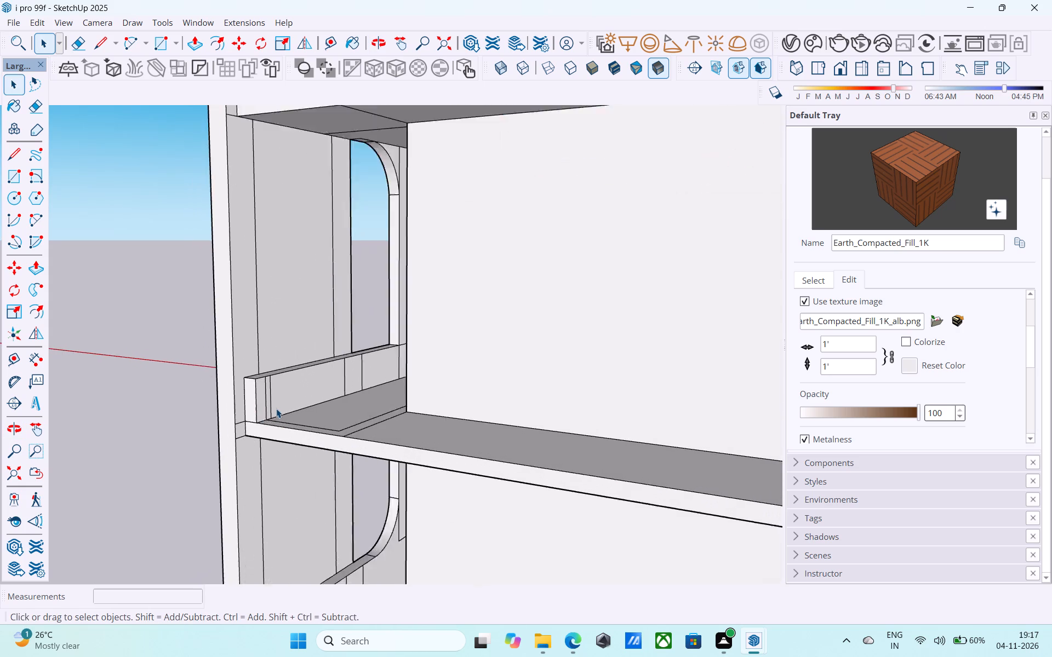
{"action": "scroll", "coordinate": [276, 408], "scroll_direction": "up", "scroll_amount": 3}
{"action": "key", "text": "e"}
{"action": "key", "text": "space"}
{"action": "double_click", "coordinate": [270, 399]}
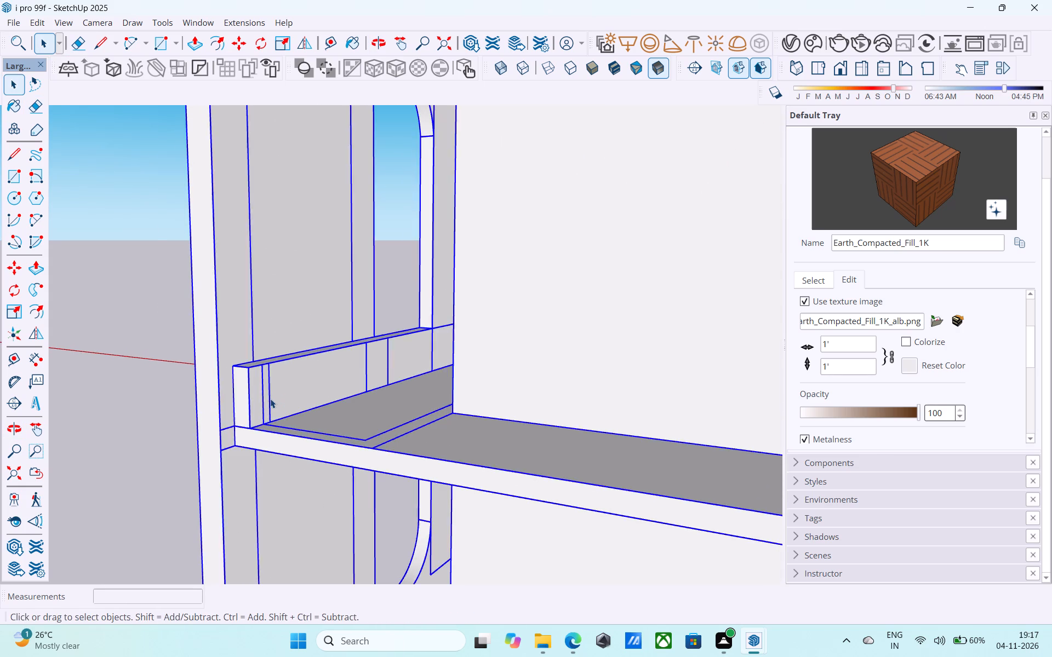
{"action": "key", "text": "e"}
{"action": "left_click_drag", "start_coordinate": [259, 394], "coordinate": [274, 395]}
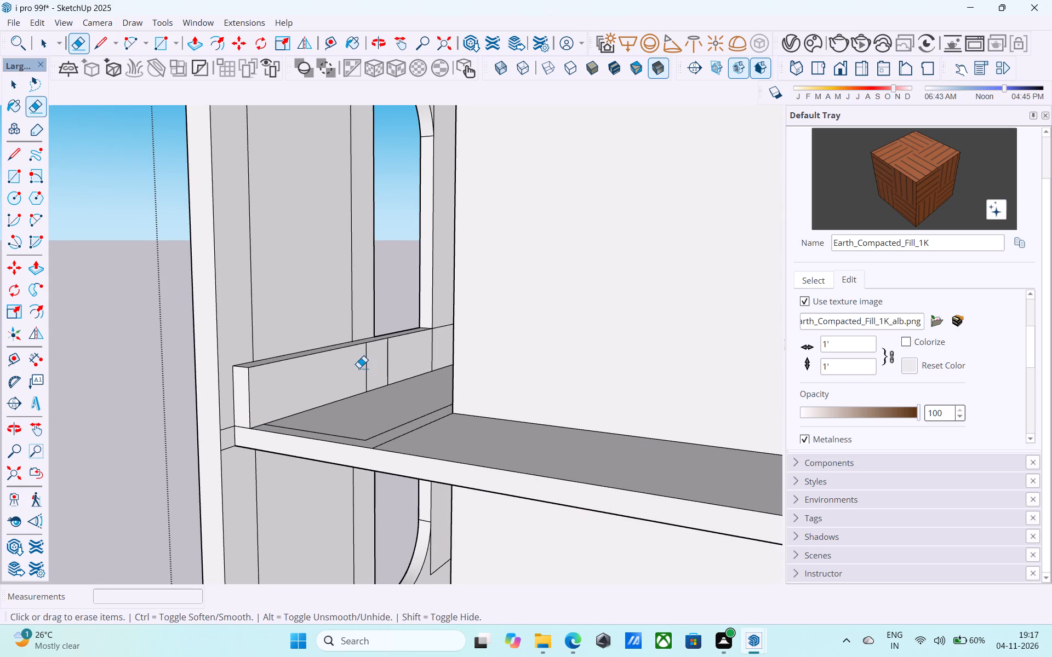
{"action": "left_click_drag", "start_coordinate": [359, 368], "coordinate": [378, 370]}
{"action": "left_click_drag", "start_coordinate": [380, 370], "coordinate": [402, 365]}
{"action": "left_click_drag", "start_coordinate": [425, 358], "coordinate": [434, 356]}
Erase the vertical seam lines on the column's inner face above and below the third balcony.
{"action": "scroll", "coordinate": [425, 358], "scroll_direction": "down", "scroll_amount": 4}
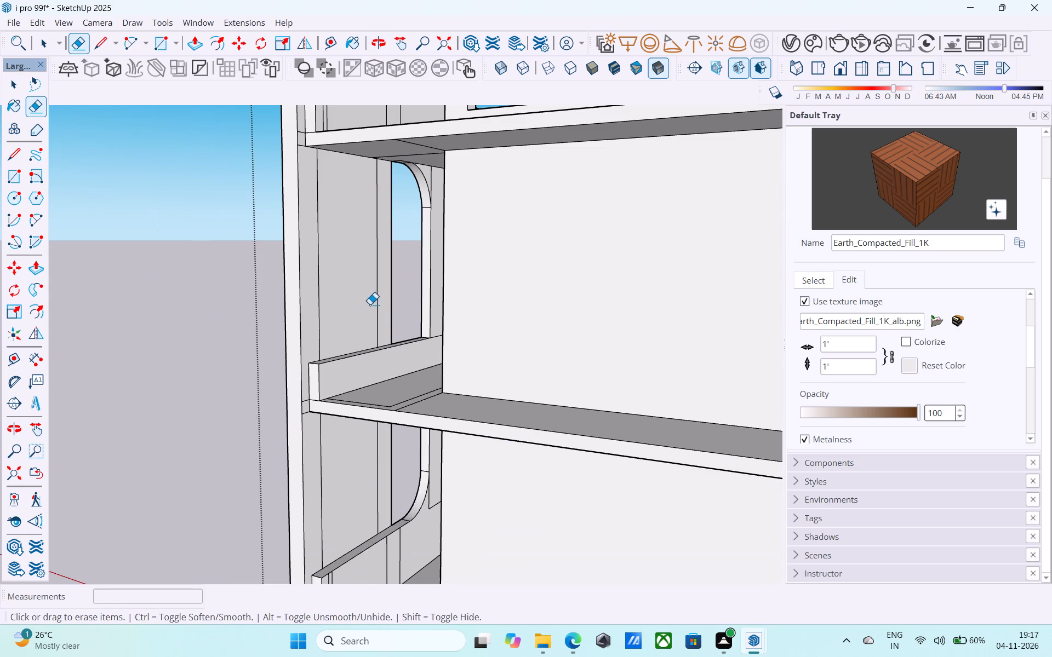
{"action": "left_click_drag", "start_coordinate": [328, 269], "coordinate": [319, 268]}
{"action": "left_click", "coordinate": [375, 293]}
{"action": "scroll", "coordinate": [362, 307], "scroll_direction": "down", "scroll_amount": 4}
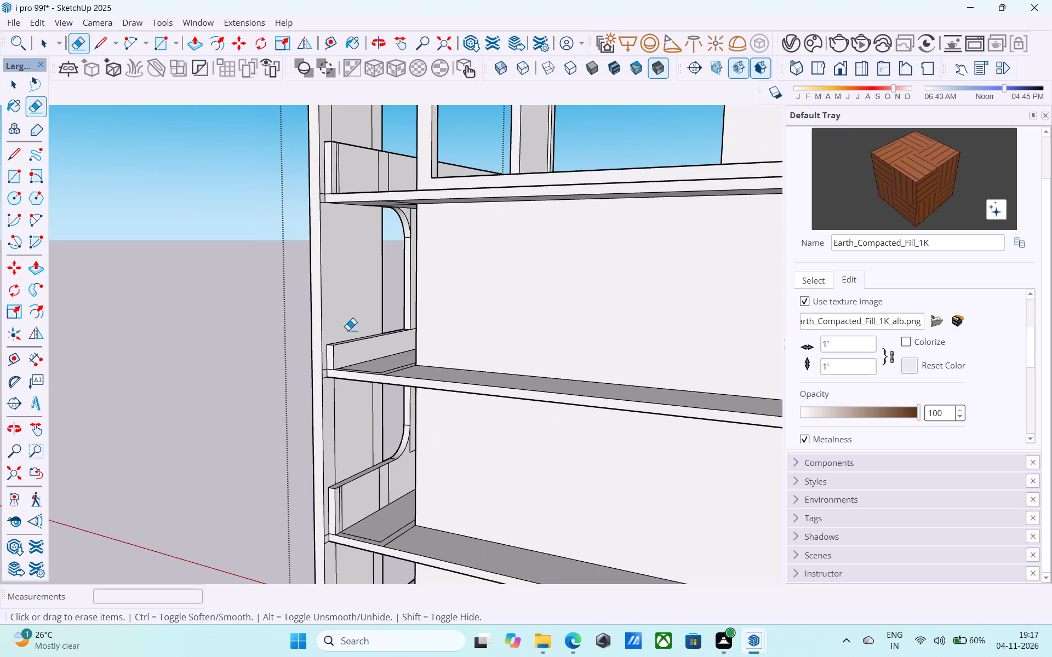
{"action": "left_click", "coordinate": [335, 400]}
{"action": "left_click_drag", "start_coordinate": [366, 411], "coordinate": [374, 413]}
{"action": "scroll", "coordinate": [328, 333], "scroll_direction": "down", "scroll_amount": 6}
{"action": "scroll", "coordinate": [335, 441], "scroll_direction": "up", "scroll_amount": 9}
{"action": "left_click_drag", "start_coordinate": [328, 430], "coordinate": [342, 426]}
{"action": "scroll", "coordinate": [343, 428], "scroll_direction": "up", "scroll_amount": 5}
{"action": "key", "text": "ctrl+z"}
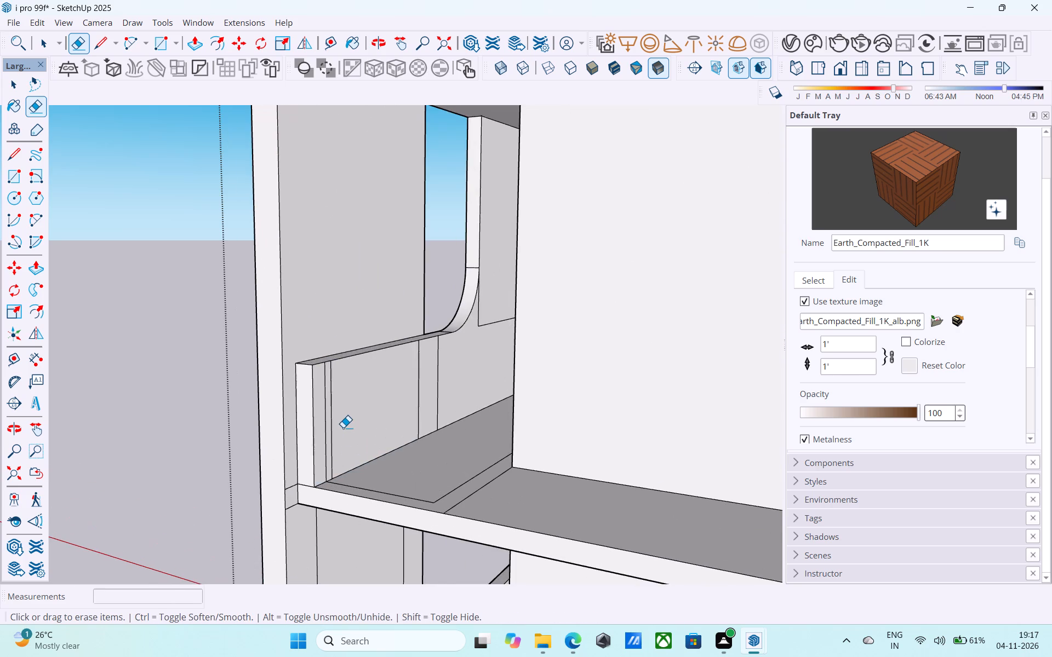
Erase the vertical seam lines on the inner face of the second balcony's parapet.
{"action": "scroll", "coordinate": [341, 427], "scroll_direction": "up", "scroll_amount": 4}
{"action": "left_click_drag", "start_coordinate": [317, 412], "coordinate": [331, 405]}
{"action": "left_click_drag", "start_coordinate": [430, 379], "coordinate": [444, 379]}
{"action": "left_click_drag", "start_coordinate": [445, 379], "coordinate": [453, 383]}
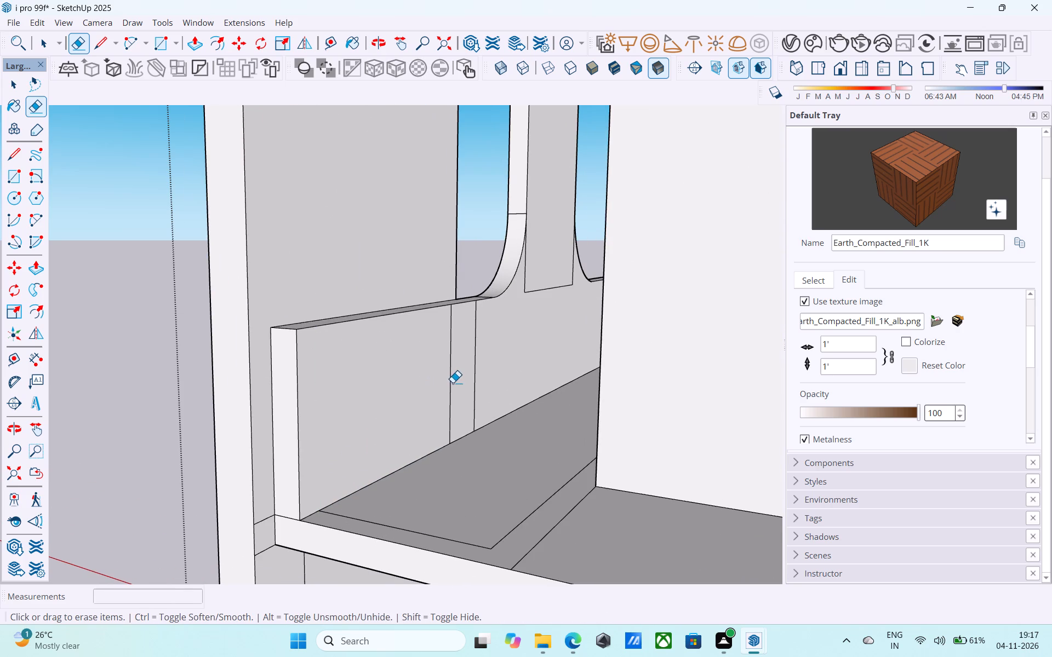
{"action": "left_click_drag", "start_coordinate": [453, 383], "coordinate": [455, 384]}
{"action": "left_click_drag", "start_coordinate": [466, 384], "coordinate": [473, 385]}
{"action": "scroll", "coordinate": [442, 359], "scroll_direction": "down", "scroll_amount": 9}
{"action": "scroll", "coordinate": [379, 283], "scroll_direction": "up", "scroll_amount": 2}
{"action": "scroll", "coordinate": [379, 283], "scroll_direction": "down", "scroll_amount": 4}
{"action": "scroll", "coordinate": [416, 337], "scroll_direction": "up", "scroll_amount": 4}
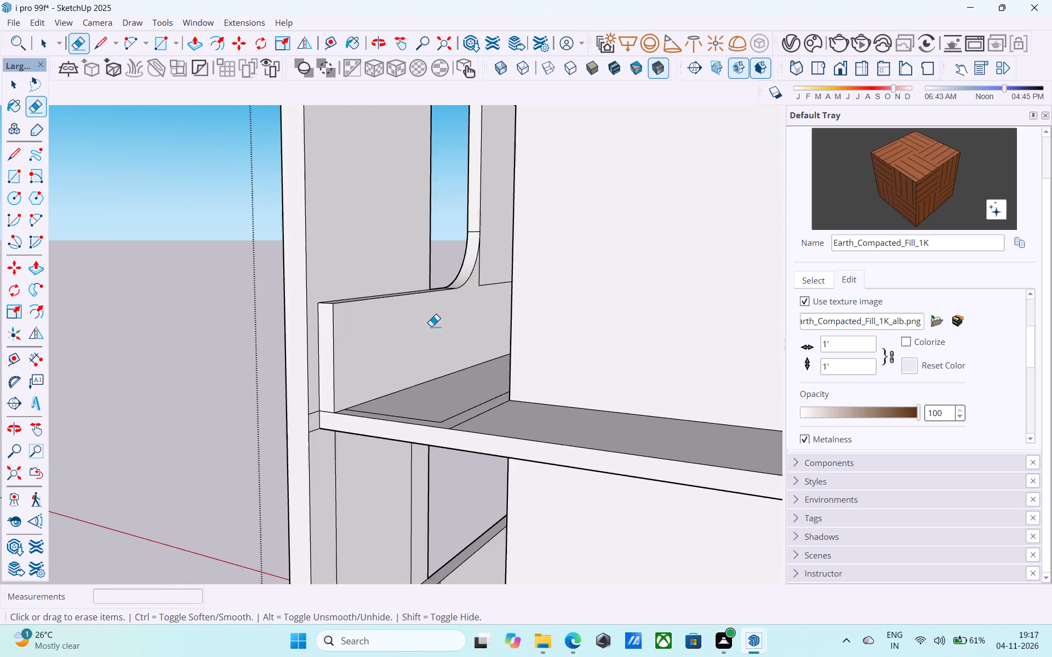
Erase the leftover straight edges beside the rounded opening above the second balcony's parapet.
{"action": "scroll", "coordinate": [431, 326], "scroll_direction": "up", "scroll_amount": 9}
{"action": "left_click_drag", "start_coordinate": [496, 265], "coordinate": [496, 275]}
{"action": "left_click", "coordinate": [485, 263]}
{"action": "left_click_drag", "start_coordinate": [545, 272], "coordinate": [550, 273]}
Erase the two vertical seam lines on the column's inner face below the second balcony.
{"action": "scroll", "coordinate": [467, 293], "scroll_direction": "down", "scroll_amount": 17}
{"action": "middle_click_drag", "start_coordinate": [419, 302], "coordinate": [381, 293]}
{"action": "scroll", "coordinate": [362, 348], "scroll_direction": "up", "scroll_amount": 8}
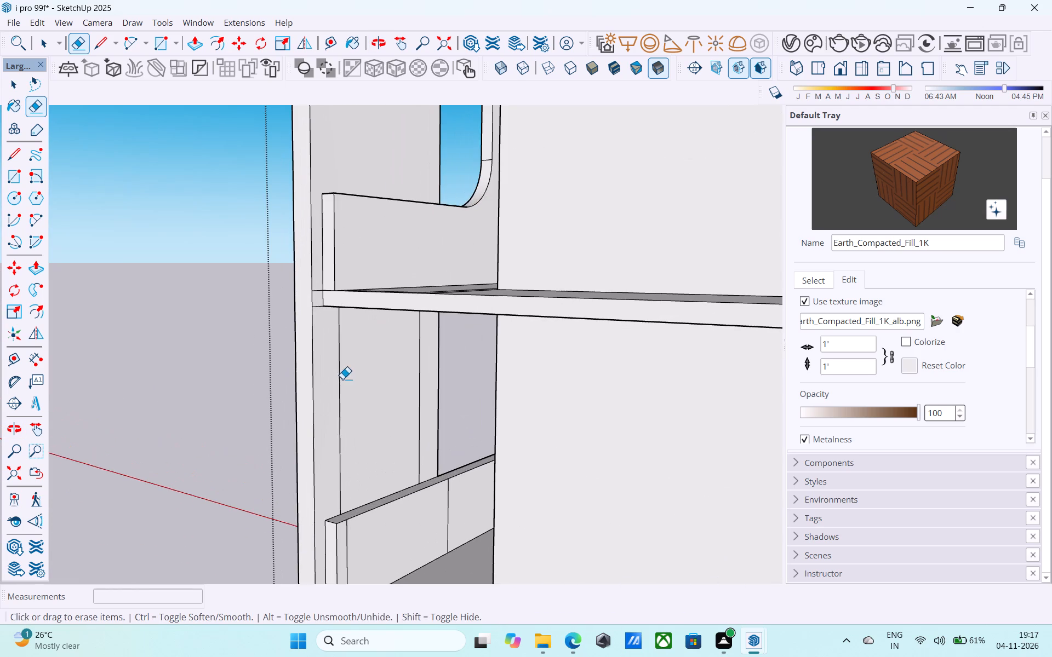
{"action": "left_click", "coordinate": [338, 374]}
{"action": "left_click_drag", "start_coordinate": [413, 388], "coordinate": [421, 394]}
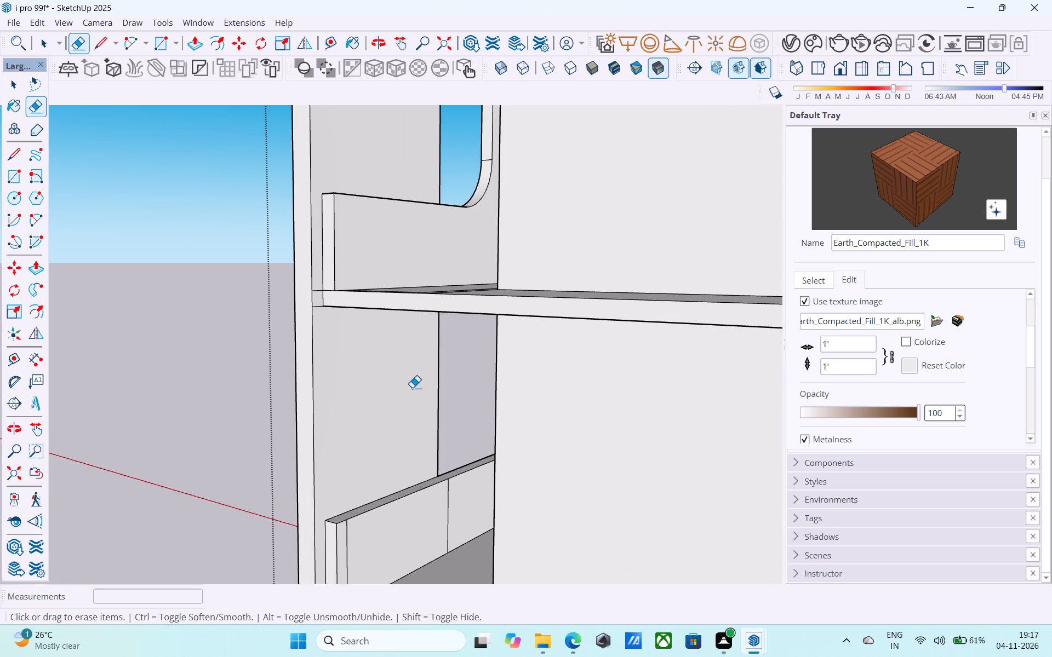
Erase the vertical seam lines on the inner face of the lowest balcony's parapet.
{"action": "scroll", "coordinate": [370, 396], "scroll_direction": "down", "scroll_amount": 6}
{"action": "middle_click_drag", "start_coordinate": [336, 412], "coordinate": [322, 406]}
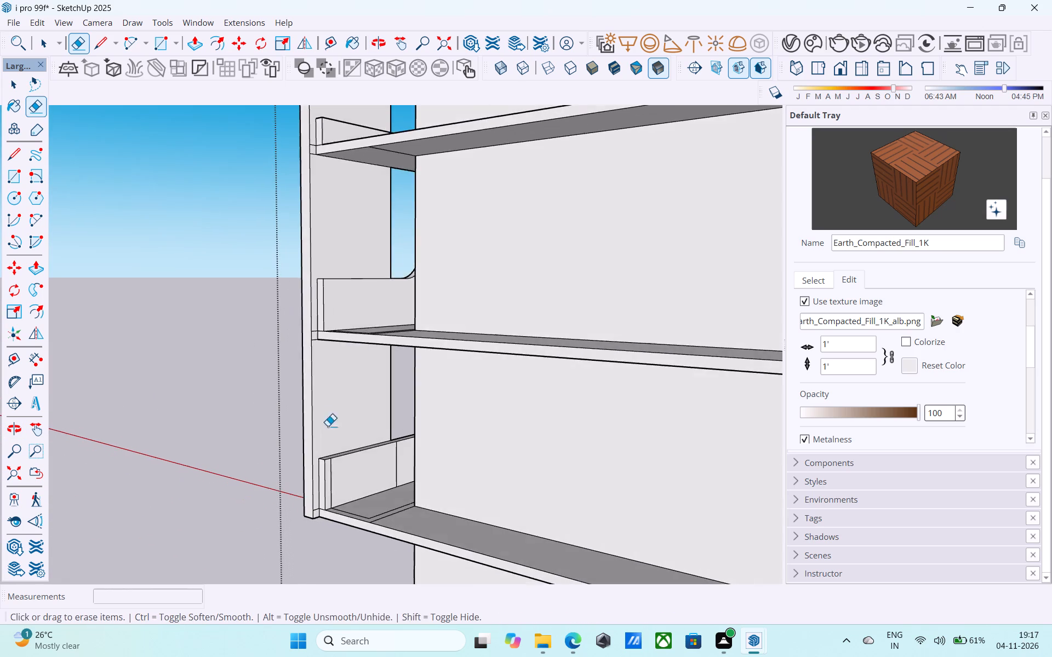
{"action": "scroll", "coordinate": [320, 486], "scroll_direction": "up", "scroll_amount": 14}
{"action": "left_click", "coordinate": [340, 481]}
{"action": "left_click_drag", "start_coordinate": [547, 433], "coordinate": [541, 433]}
{"action": "left_click_drag", "start_coordinate": [546, 432], "coordinate": [551, 430]}
Erase the short joint edges where the lowest balcony slab's end meets the column.
{"action": "scroll", "coordinate": [551, 430], "scroll_direction": "down", "scroll_amount": 7}
{"action": "middle_click_drag", "start_coordinate": [536, 468], "coordinate": [516, 461]}
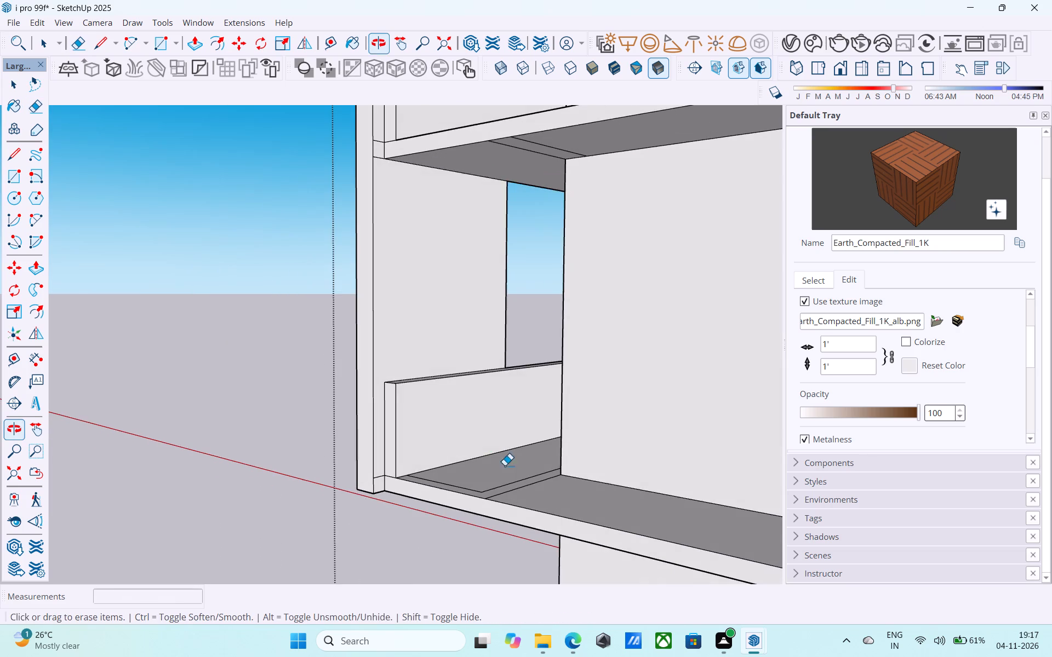
{"action": "scroll", "coordinate": [386, 470], "scroll_direction": "up", "scroll_amount": 14}
{"action": "left_click_drag", "start_coordinate": [362, 467], "coordinate": [359, 483]}
Erase the leftover outline edges on the lowest balcony's floor, including the stub beside the wall.
{"action": "scroll", "coordinate": [349, 482], "scroll_direction": "down", "scroll_amount": 7}
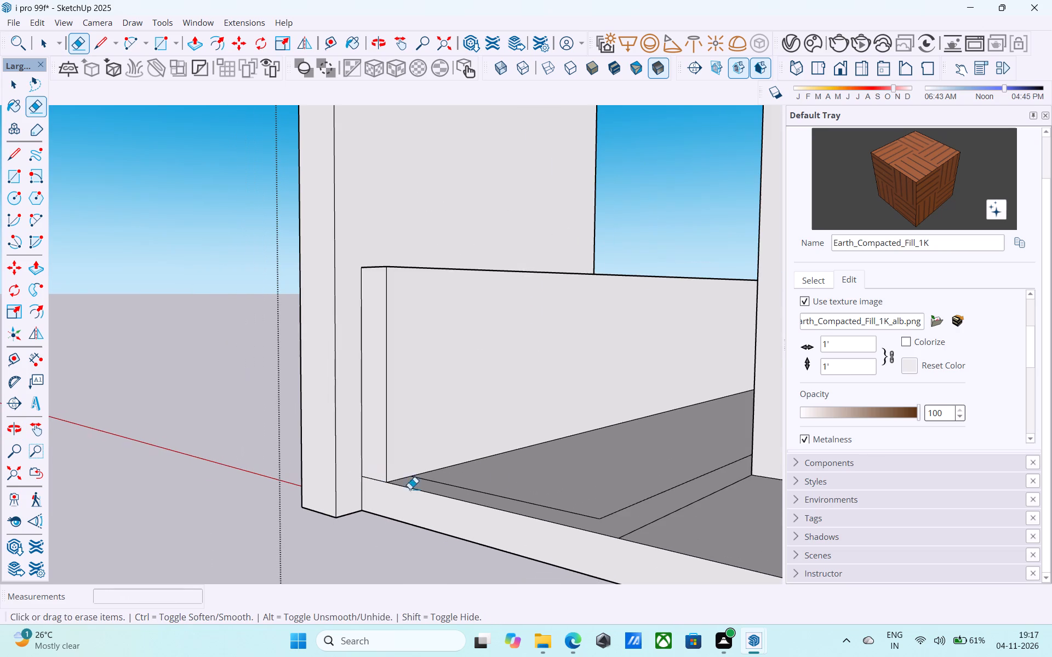
{"action": "left_click_drag", "start_coordinate": [628, 512], "coordinate": [608, 494]}
{"action": "left_click_drag", "start_coordinate": [651, 531], "coordinate": [630, 520]}
{"action": "left_click_drag", "start_coordinate": [587, 517], "coordinate": [579, 510]}
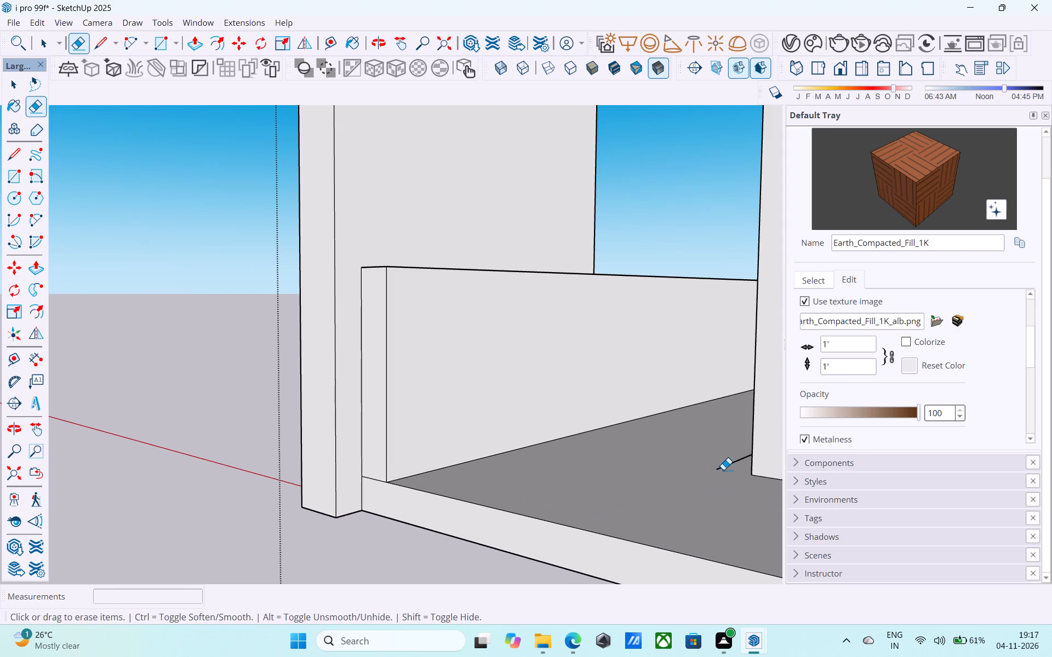
{"action": "left_click_drag", "start_coordinate": [730, 466], "coordinate": [713, 457]}
{"action": "scroll", "coordinate": [520, 466], "scroll_direction": "down", "scroll_amount": 11}
{"action": "middle_click_drag", "start_coordinate": [505, 466], "coordinate": [622, 472]}
{"action": "scroll", "coordinate": [757, 389], "scroll_direction": "up", "scroll_amount": 16}
{"action": "left_click_drag", "start_coordinate": [731, 387], "coordinate": [735, 394]}
{"action": "scroll", "coordinate": [731, 397], "scroll_direction": "down", "scroll_amount": 12}
{"action": "scroll", "coordinate": [729, 408], "scroll_direction": "up", "scroll_amount": 1}
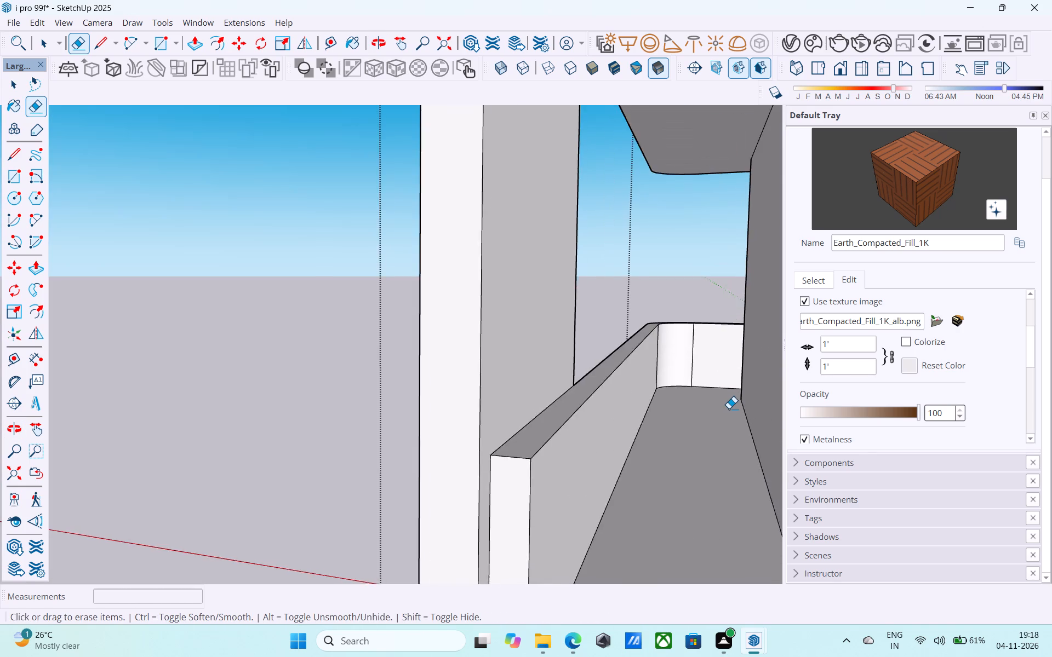
Erase the leftover outline edges on the third balcony's floor near the column.
{"action": "scroll", "coordinate": [728, 408], "scroll_direction": "down", "scroll_amount": 9}
{"action": "middle_click_drag", "start_coordinate": [688, 410], "coordinate": [582, 520]}
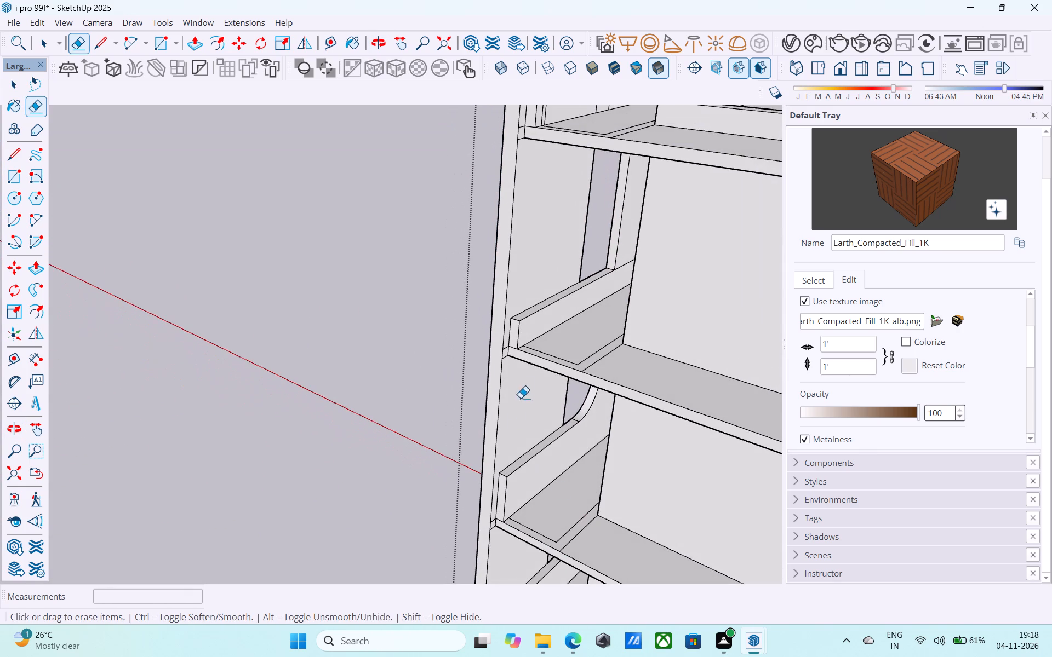
{"action": "scroll", "coordinate": [587, 347], "scroll_direction": "up", "scroll_amount": 6}
{"action": "left_click_drag", "start_coordinate": [608, 377], "coordinate": [583, 361]}
{"action": "scroll", "coordinate": [546, 376], "scroll_direction": "up", "scroll_amount": 6}
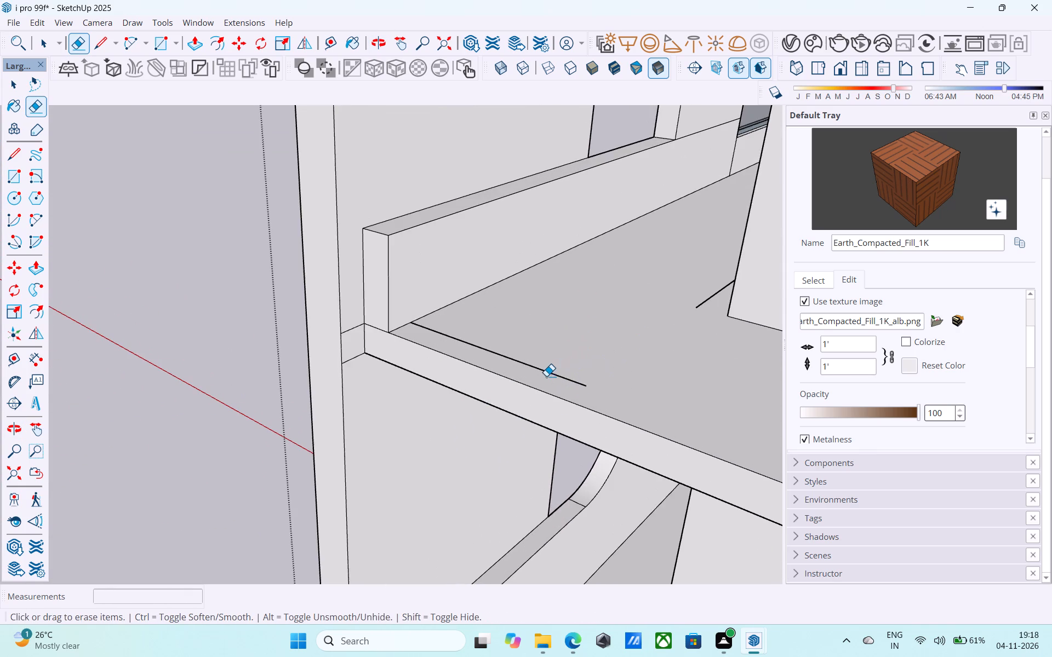
{"action": "left_click_drag", "start_coordinate": [546, 376], "coordinate": [562, 365]}
Erase the short joint edges where the third balcony slab's end meets the column.
{"action": "scroll", "coordinate": [381, 321], "scroll_direction": "up", "scroll_amount": 9}
{"action": "left_click_drag", "start_coordinate": [338, 325], "coordinate": [338, 338]}
{"action": "left_click_drag", "start_coordinate": [337, 350], "coordinate": [341, 400]}
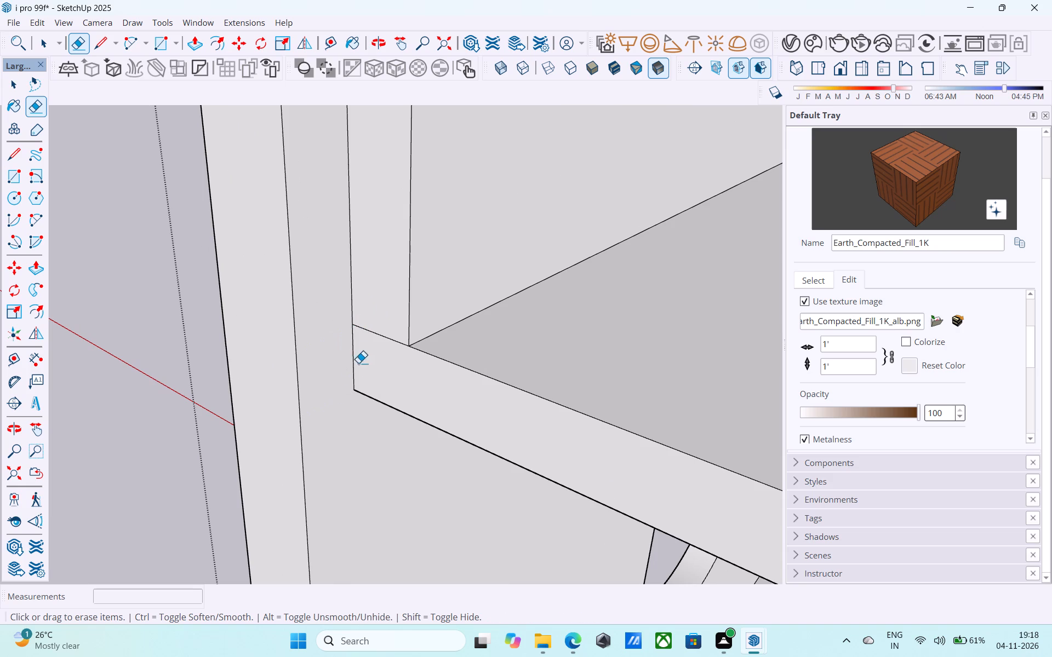
{"action": "left_click_drag", "start_coordinate": [374, 336], "coordinate": [378, 343]}
{"action": "left_click_drag", "start_coordinate": [382, 332], "coordinate": [382, 346]}
Erase the leftover outline edges on the second balcony's floor near the column.
{"action": "scroll", "coordinate": [372, 353], "scroll_direction": "down", "scroll_amount": 20}
{"action": "scroll", "coordinate": [372, 353], "scroll_direction": "down", "scroll_amount": 2}
{"action": "scroll", "coordinate": [358, 376], "scroll_direction": "up", "scroll_amount": 1}
{"action": "scroll", "coordinate": [354, 375], "scroll_direction": "down", "scroll_amount": 6}
{"action": "middle_click_drag", "start_coordinate": [347, 387], "coordinate": [329, 347]}
{"action": "scroll", "coordinate": [357, 444], "scroll_direction": "up", "scroll_amount": 12}
{"action": "left_click_drag", "start_coordinate": [442, 469], "coordinate": [413, 420]}
{"action": "scroll", "coordinate": [375, 441], "scroll_direction": "up", "scroll_amount": 5}
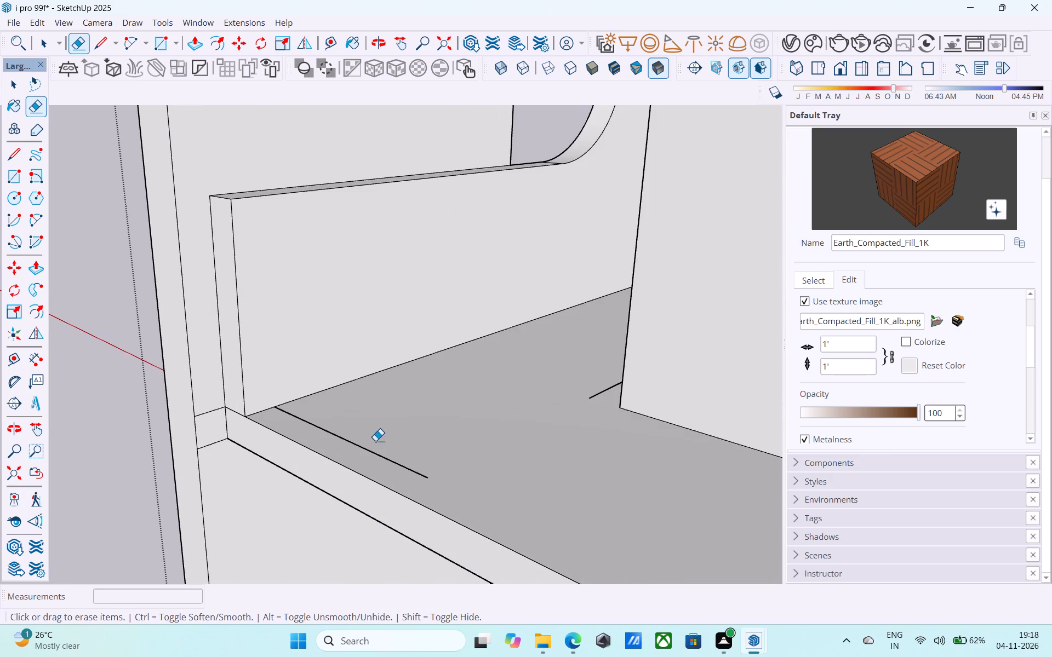
{"action": "left_click_drag", "start_coordinate": [376, 441], "coordinate": [367, 445]}
{"action": "left_click_drag", "start_coordinate": [361, 443], "coordinate": [368, 452]}
Erase the short joint edges where the second balcony slab's end meets the column.
{"action": "left_click_drag", "start_coordinate": [220, 405], "coordinate": [219, 413]}
{"action": "left_click_drag", "start_coordinate": [217, 422], "coordinate": [229, 461]}
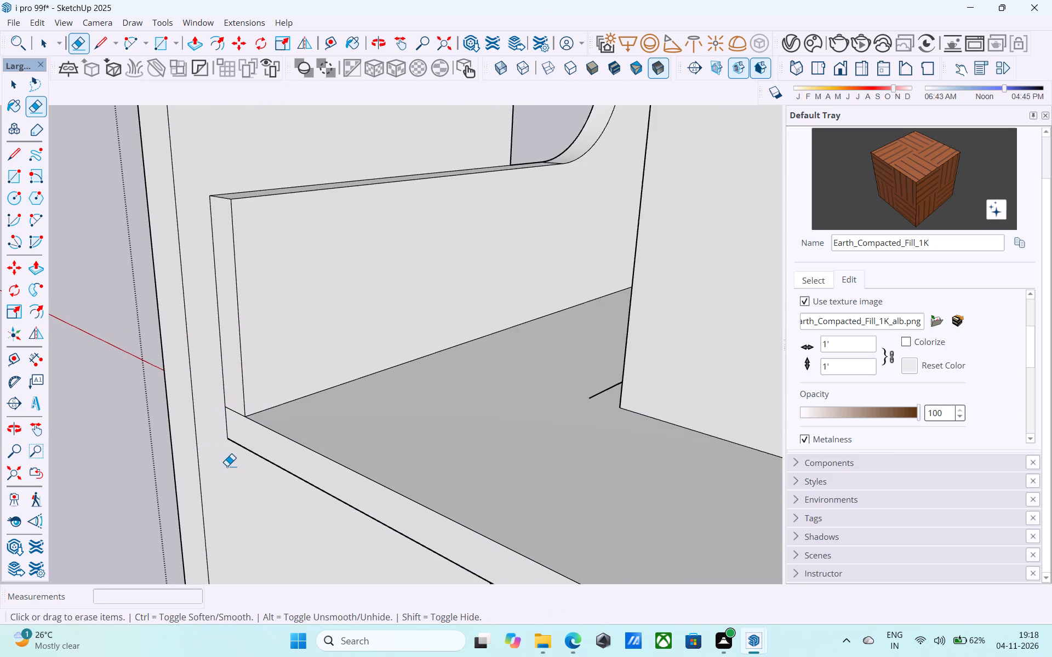
Erase the remaining edge stubs on the balcony floor beside the inner wall, at the near and far wall corners.
{"action": "scroll", "coordinate": [224, 453], "scroll_direction": "down", "scroll_amount": 8}
{"action": "scroll", "coordinate": [224, 453], "scroll_direction": "up", "scroll_amount": 1}
{"action": "scroll", "coordinate": [224, 453], "scroll_direction": "down", "scroll_amount": 13}
{"action": "middle_click_drag", "start_coordinate": [278, 522], "coordinate": [316, 505]}
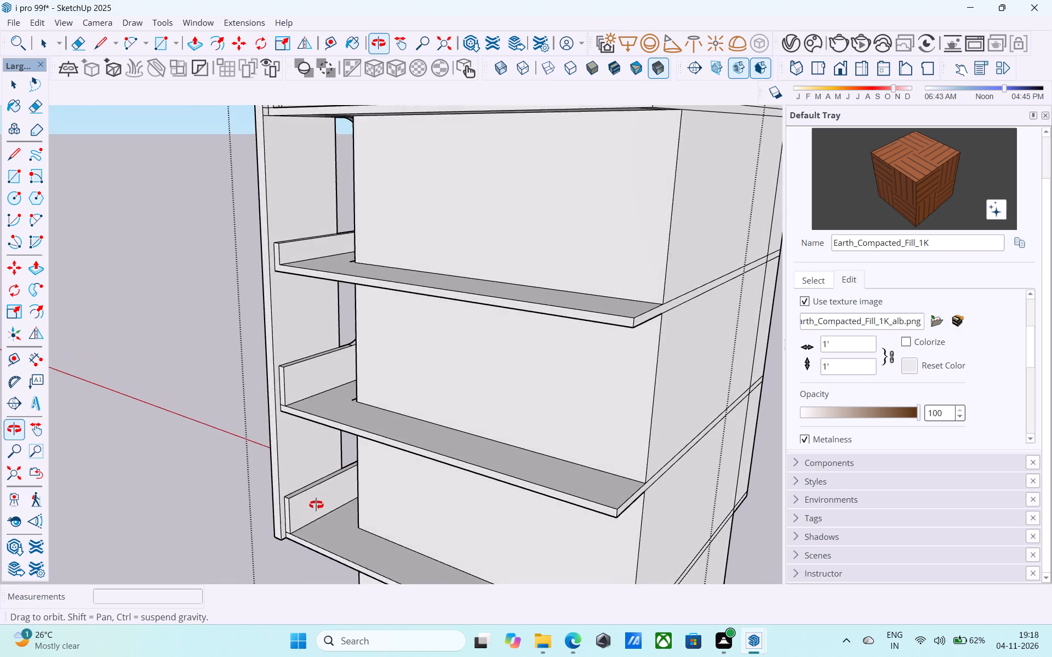
{"action": "middle_click_drag", "start_coordinate": [316, 505], "coordinate": [441, 530]}
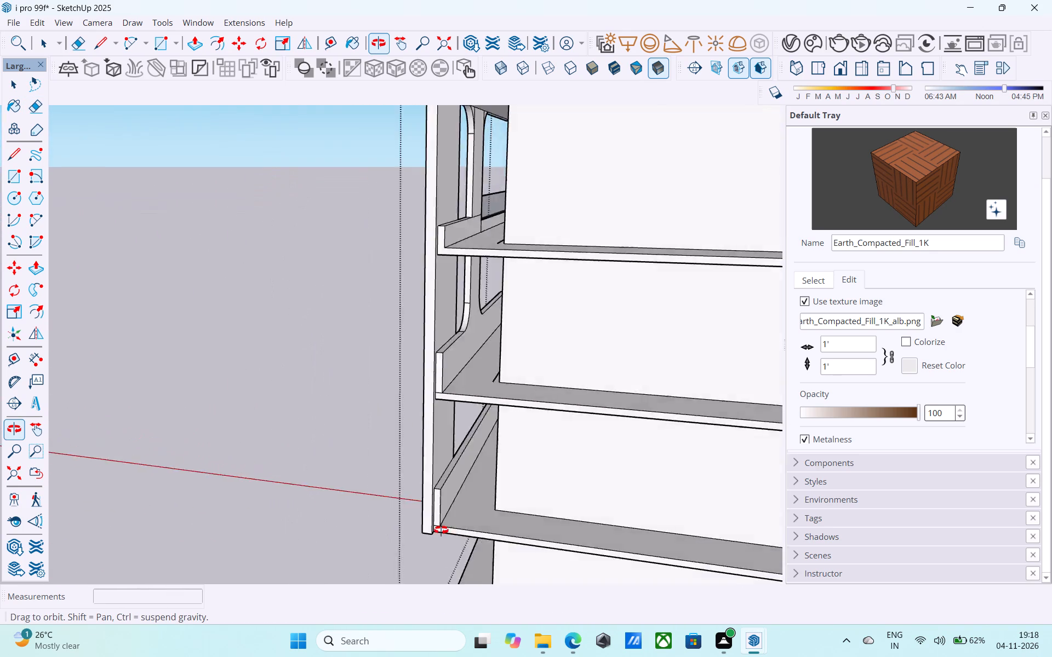
{"action": "middle_click_drag", "start_coordinate": [441, 530], "coordinate": [453, 566]}
{"action": "scroll", "coordinate": [557, 428], "scroll_direction": "up", "scroll_amount": 12}
{"action": "left_click", "coordinate": [508, 458]}
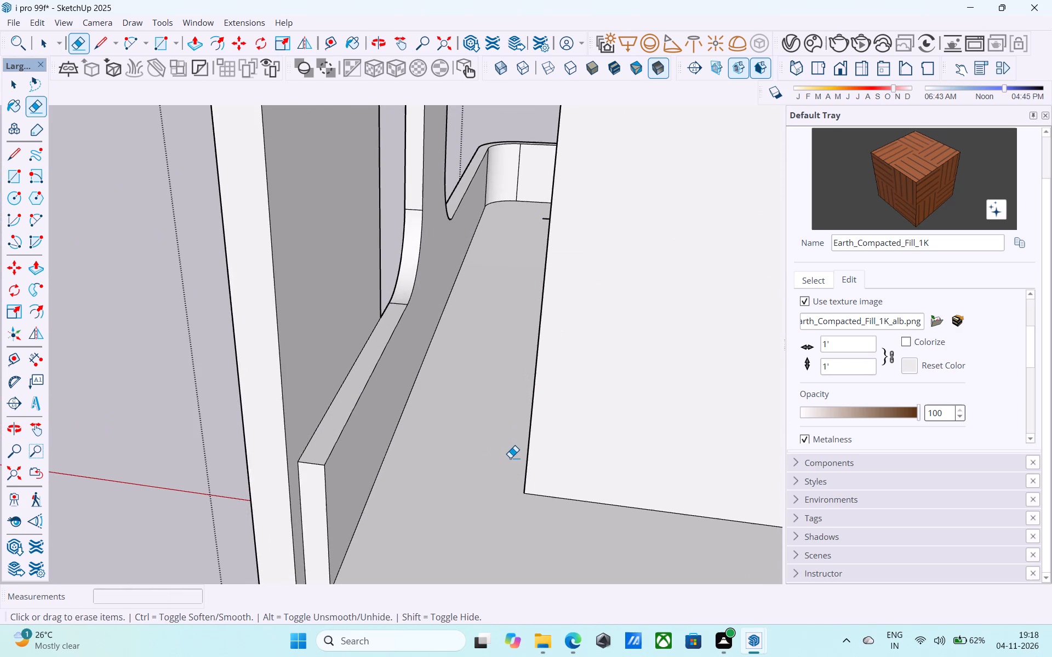
{"action": "scroll", "coordinate": [510, 458], "scroll_direction": "down", "scroll_amount": 5}
{"action": "middle_click_drag", "start_coordinate": [509, 458], "coordinate": [559, 429]}
{"action": "scroll", "coordinate": [495, 304], "scroll_direction": "up", "scroll_amount": 11}
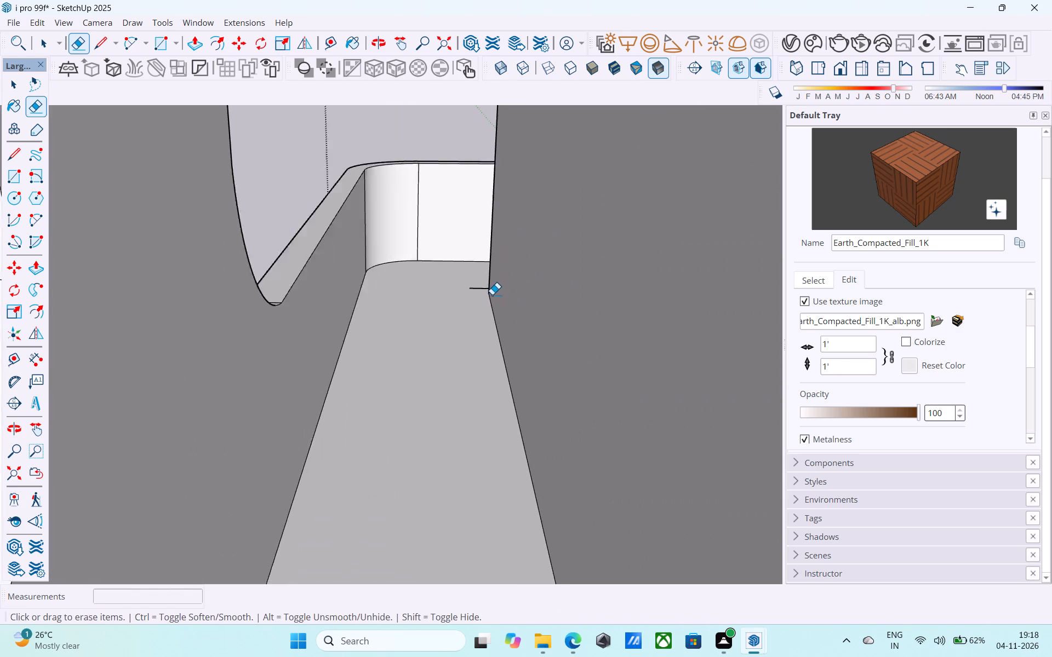
{"action": "left_click", "coordinate": [477, 287]}
{"action": "scroll", "coordinate": [471, 287], "scroll_direction": "down", "scroll_amount": 18}
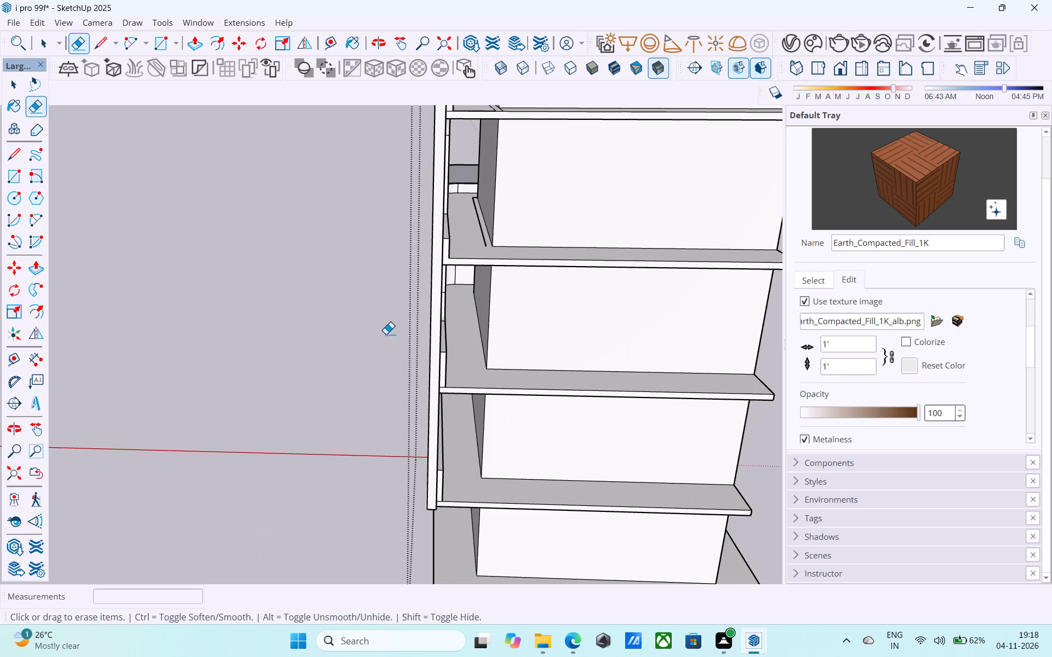
Erase the short joint edges where the top balcony slab's end meets the column.
{"action": "scroll", "coordinate": [386, 334], "scroll_direction": "down", "scroll_amount": 7}
{"action": "middle_click_drag", "start_coordinate": [457, 349], "coordinate": [386, 333]}
{"action": "scroll", "coordinate": [536, 435], "scroll_direction": "down", "scroll_amount": 2}
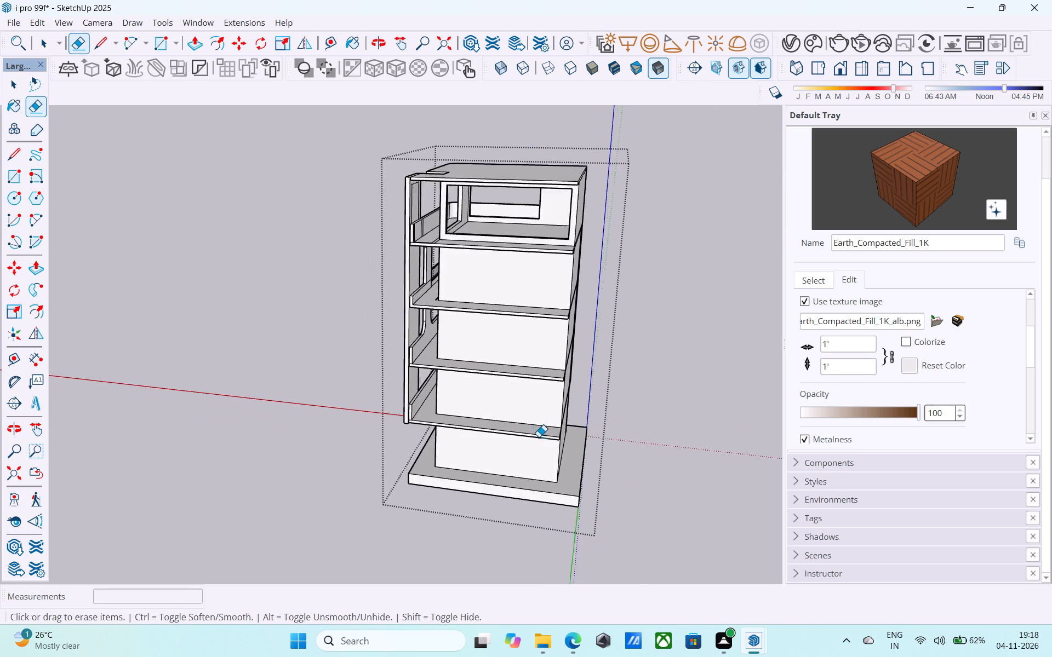
{"action": "scroll", "coordinate": [539, 437], "scroll_direction": "down", "scroll_amount": 3}
{"action": "middle_click_drag", "start_coordinate": [540, 437], "coordinate": [559, 372]}
{"action": "scroll", "coordinate": [523, 388], "scroll_direction": "up", "scroll_amount": 6}
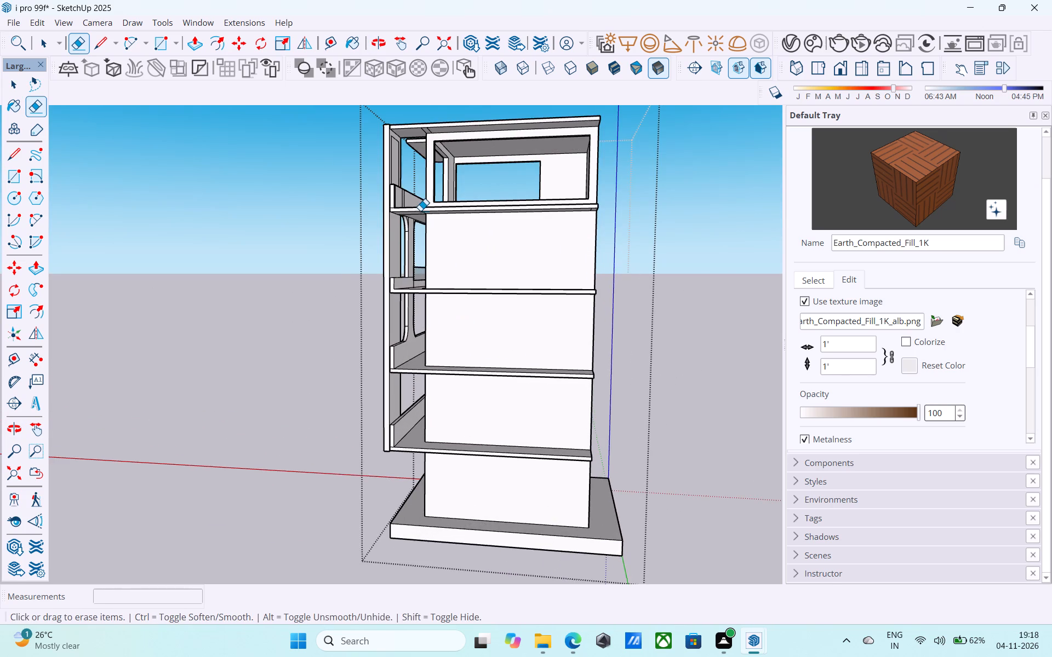
{"action": "scroll", "coordinate": [420, 211], "scroll_direction": "up", "scroll_amount": 5}
{"action": "middle_click_drag", "start_coordinate": [417, 210], "coordinate": [386, 243]}
{"action": "scroll", "coordinate": [378, 244], "scroll_direction": "up", "scroll_amount": 10}
{"action": "middle_click_drag", "start_coordinate": [388, 147], "coordinate": [372, 226]}
{"action": "scroll", "coordinate": [386, 291], "scroll_direction": "down", "scroll_amount": 5}
{"action": "middle_click_drag", "start_coordinate": [386, 291], "coordinate": [333, 236]}
{"action": "scroll", "coordinate": [334, 224], "scroll_direction": "up", "scroll_amount": 5}
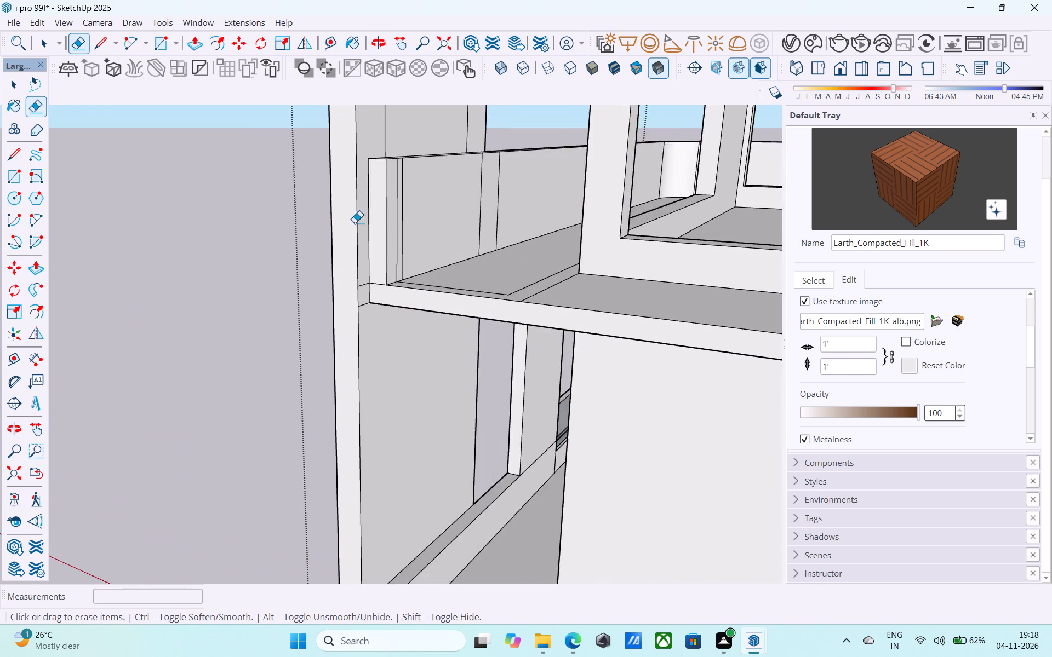
{"action": "scroll", "coordinate": [355, 223], "scroll_direction": "up", "scroll_amount": 12}
{"action": "left_click_drag", "start_coordinate": [362, 352], "coordinate": [369, 379]}
{"action": "left_click_drag", "start_coordinate": [369, 384], "coordinate": [379, 447]}
Erase the vertical seam lines on the inner face of the top balcony's parapet.
{"action": "scroll", "coordinate": [373, 448], "scroll_direction": "down", "scroll_amount": 2}
{"action": "scroll", "coordinate": [373, 449], "scroll_direction": "up", "scroll_amount": 1}
{"action": "scroll", "coordinate": [373, 450], "scroll_direction": "down", "scroll_amount": 3}
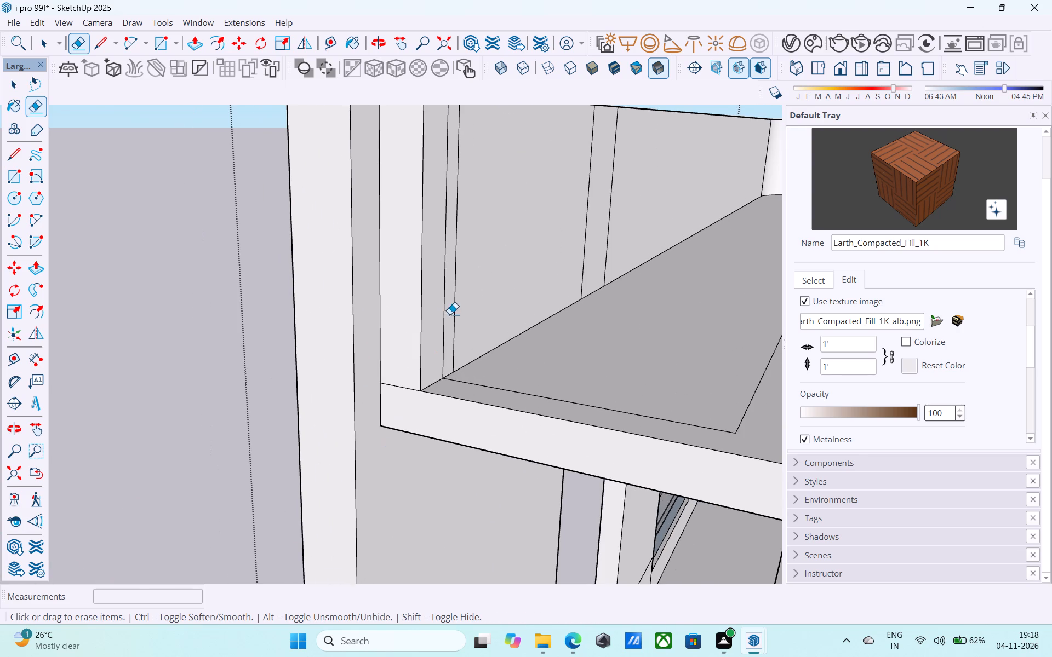
{"action": "left_click_drag", "start_coordinate": [444, 306], "coordinate": [460, 302]}
{"action": "left_click_drag", "start_coordinate": [560, 263], "coordinate": [619, 235]}
{"action": "scroll", "coordinate": [571, 271], "scroll_direction": "down", "scroll_amount": 5}
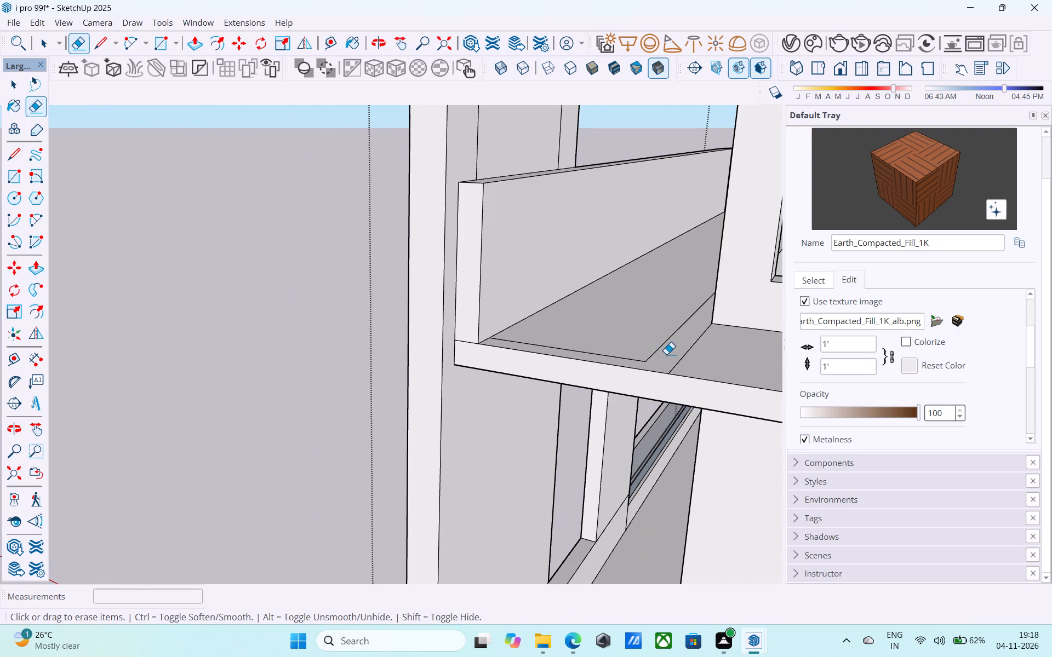
Erase the leftover outline and seam edges on the top balcony's floor near the column.
{"action": "left_click_drag", "start_coordinate": [664, 352], "coordinate": [642, 336]}
{"action": "left_click_drag", "start_coordinate": [695, 360], "coordinate": [658, 336]}
{"action": "left_click_drag", "start_coordinate": [620, 353], "coordinate": [628, 365]}
{"action": "left_click_drag", "start_coordinate": [700, 324], "coordinate": [694, 294]}
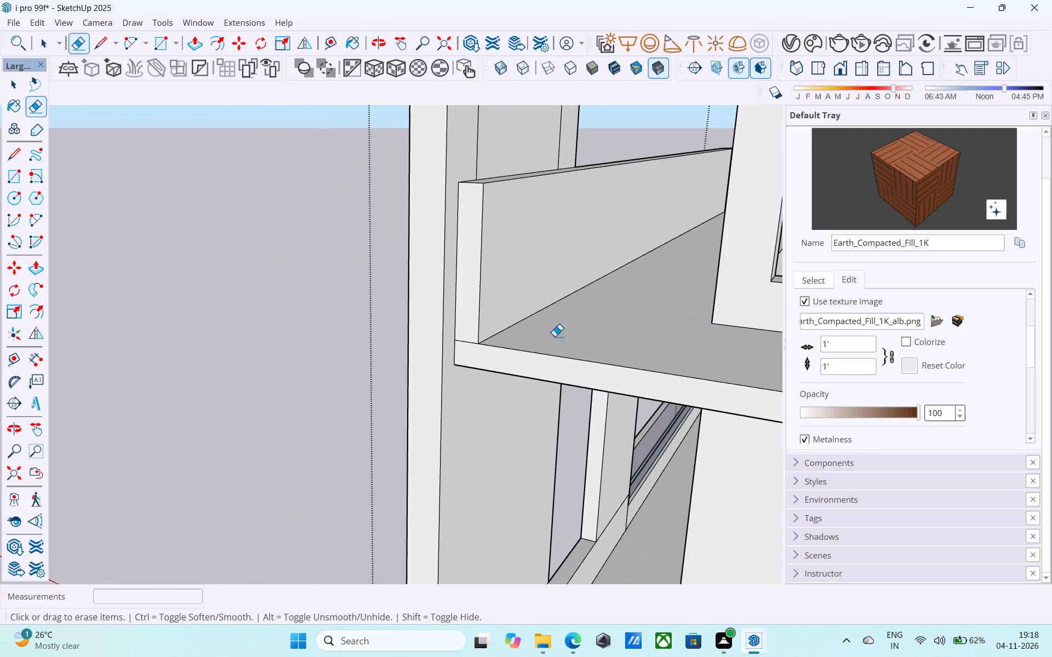
Erase the edge stub on the top balcony's floor beside the brown wall panel.
{"action": "scroll", "coordinate": [512, 349], "scroll_direction": "down", "scroll_amount": 4}
{"action": "middle_click_drag", "start_coordinate": [540, 361], "coordinate": [581, 280]}
{"action": "middle_click_drag", "start_coordinate": [610, 303], "coordinate": [626, 342]}
{"action": "scroll", "coordinate": [658, 348], "scroll_direction": "up", "scroll_amount": 8}
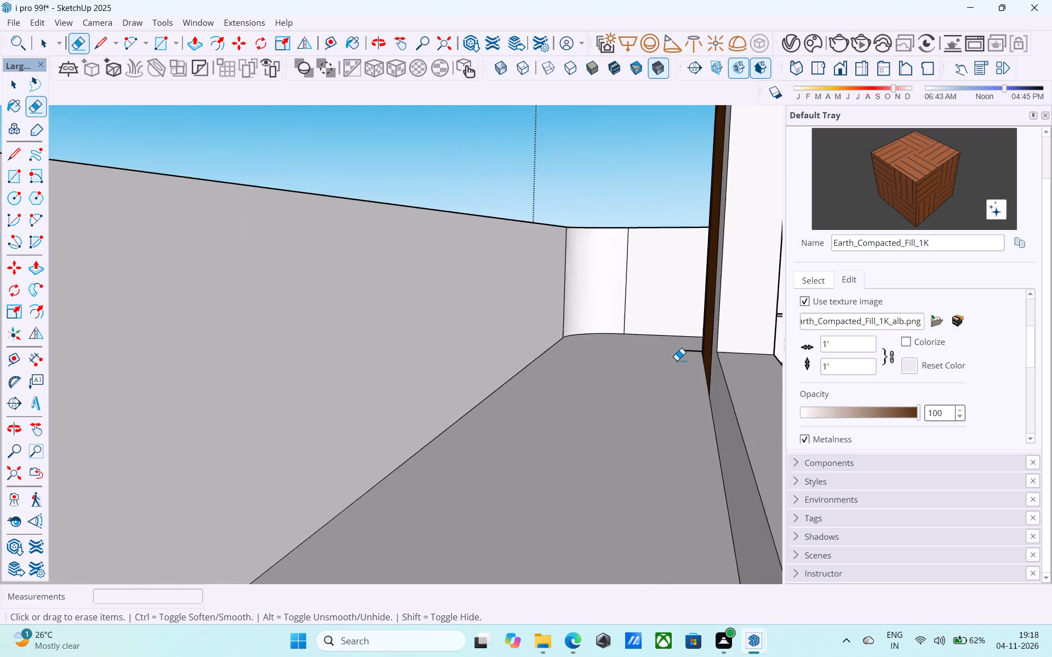
{"action": "scroll", "coordinate": [677, 360], "scroll_direction": "up", "scroll_amount": 5}
{"action": "left_click_drag", "start_coordinate": [702, 339], "coordinate": [687, 361]}
Erase the leftover outline edges on the column's inner face beneath the roof slab.
{"action": "scroll", "coordinate": [677, 366], "scroll_direction": "down", "scroll_amount": 20}
{"action": "scroll", "coordinate": [677, 366], "scroll_direction": "down", "scroll_amount": 5}
{"action": "middle_click_drag", "start_coordinate": [653, 385], "coordinate": [438, 392]}
{"action": "scroll", "coordinate": [512, 380], "scroll_direction": "up", "scroll_amount": 11}
{"action": "left_click", "coordinate": [504, 374]}
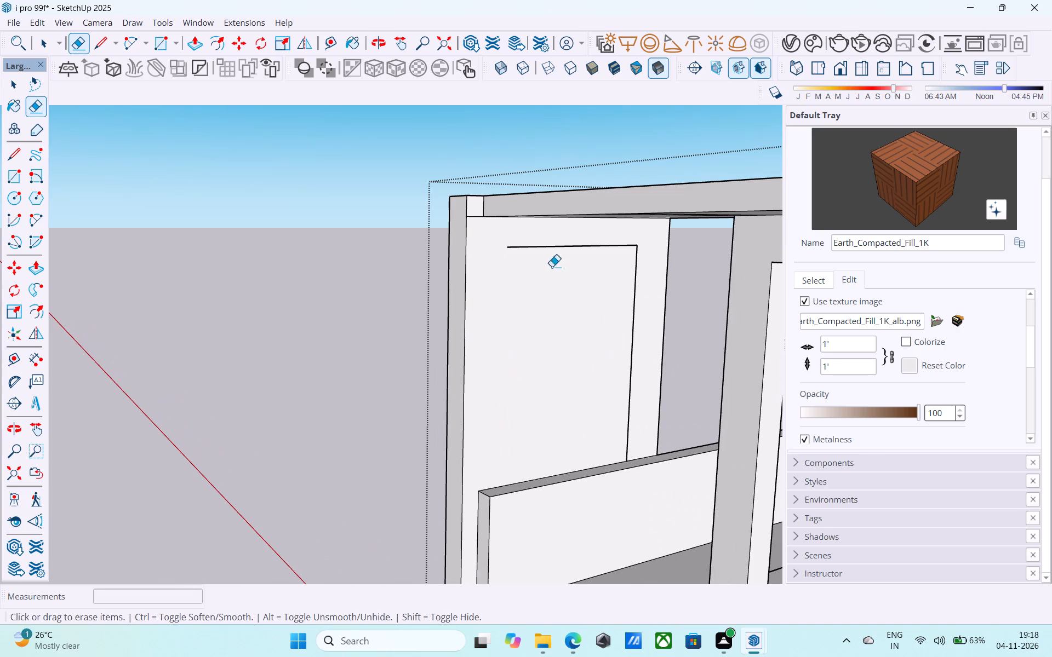
{"action": "left_click", "coordinate": [556, 247]}
{"action": "left_click_drag", "start_coordinate": [628, 314], "coordinate": [634, 319]}
Erase the edge stubs beside the inner wall on the balcony floor one level below the top.
{"action": "scroll", "coordinate": [631, 329], "scroll_direction": "down", "scroll_amount": 6}
{"action": "middle_click_drag", "start_coordinate": [545, 390], "coordinate": [562, 390]}
{"action": "scroll", "coordinate": [548, 382], "scroll_direction": "down", "scroll_amount": 6}
{"action": "middle_click_drag", "start_coordinate": [541, 391], "coordinate": [808, 385]}
{"action": "scroll", "coordinate": [571, 498], "scroll_direction": "up", "scroll_amount": 10}
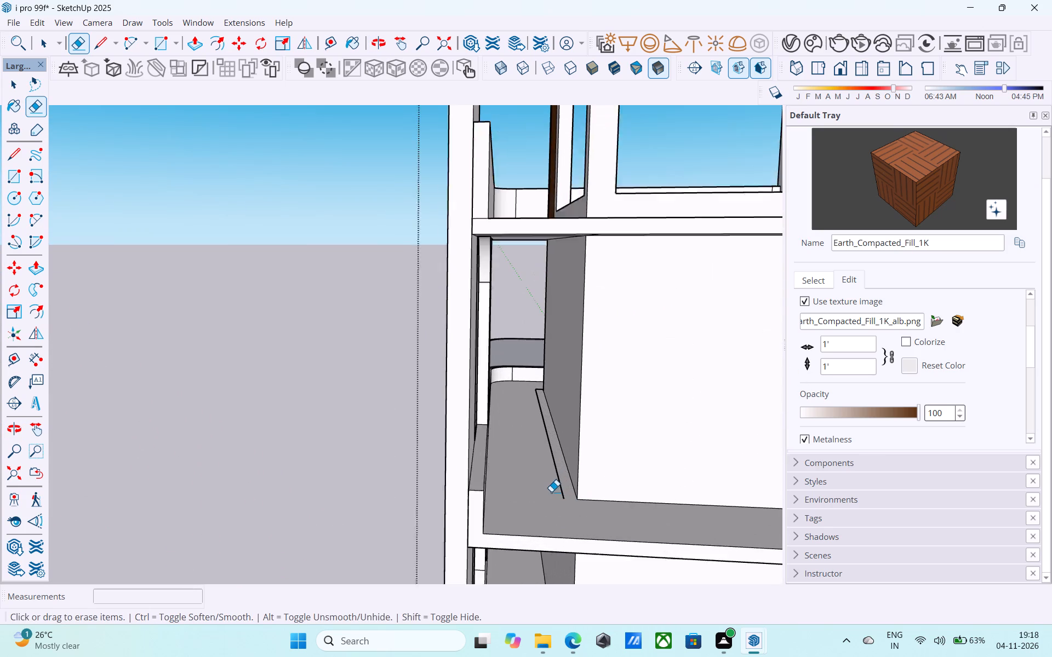
{"action": "scroll", "coordinate": [551, 492], "scroll_direction": "up", "scroll_amount": 1}
{"action": "left_click", "coordinate": [559, 484]}
{"action": "scroll", "coordinate": [531, 364], "scroll_direction": "up", "scroll_amount": 8}
{"action": "left_click_drag", "start_coordinate": [543, 398], "coordinate": [545, 415]}
{"action": "scroll", "coordinate": [542, 427], "scroll_direction": "down", "scroll_amount": 4}
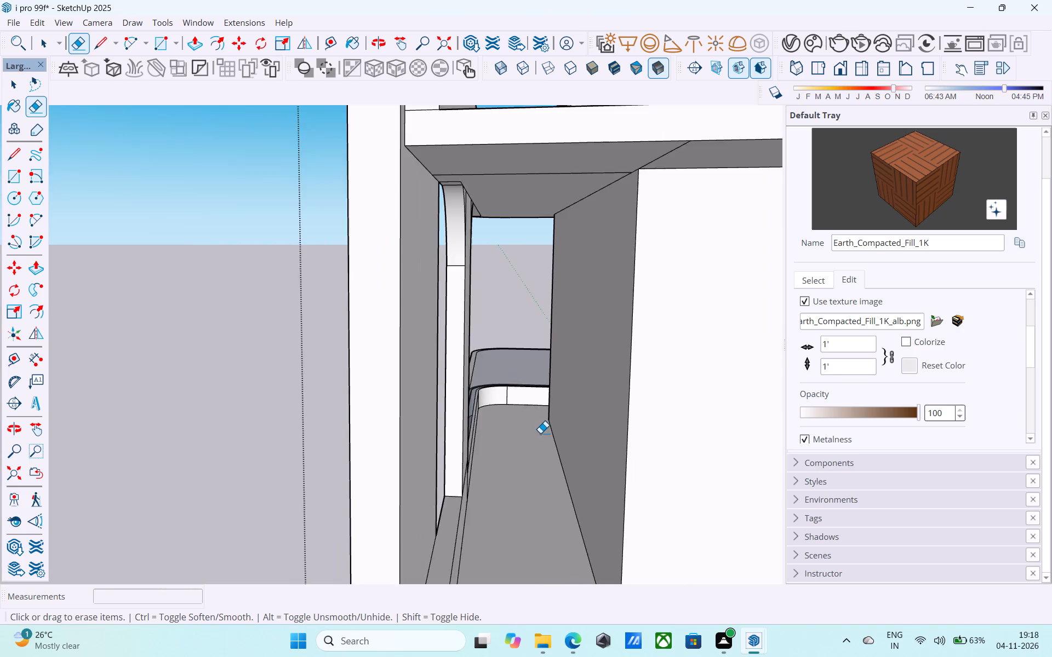
Save the model.
{"action": "scroll", "coordinate": [540, 433], "scroll_direction": "down", "scroll_amount": 20}
{"action": "scroll", "coordinate": [540, 433], "scroll_direction": "down", "scroll_amount": 7}
{"action": "middle_click_drag", "start_coordinate": [511, 393], "coordinate": [509, 263]}
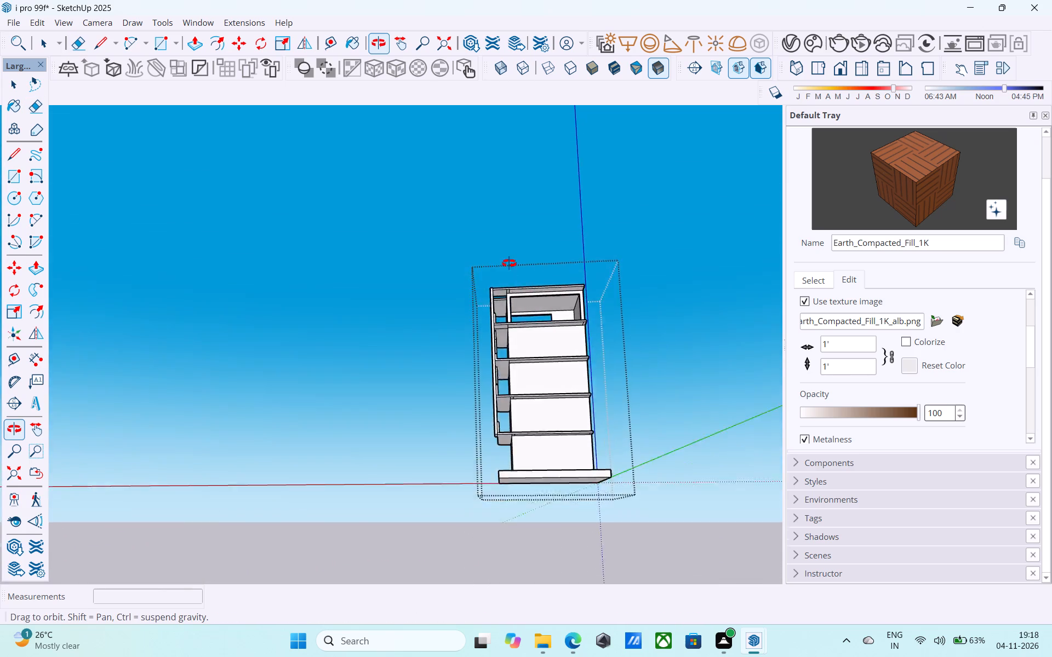
{"action": "middle_click_drag", "start_coordinate": [509, 263], "coordinate": [464, 401]}
{"action": "scroll", "coordinate": [577, 358], "scroll_direction": "up", "scroll_amount": 6}
{"action": "middle_click_drag", "start_coordinate": [560, 381], "coordinate": [567, 380]}
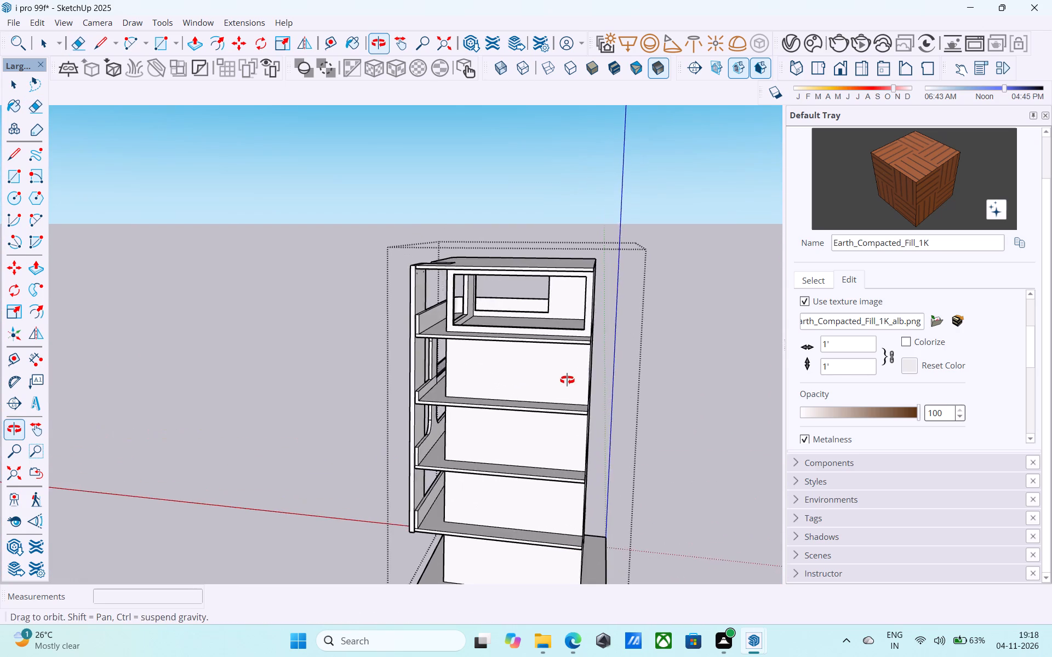
{"action": "middle_click_drag", "start_coordinate": [567, 380], "coordinate": [569, 381]}
{"action": "scroll", "coordinate": [564, 381], "scroll_direction": "up", "scroll_amount": 5}
{"action": "key", "text": "ctrl+s"}
Inspect the tower from the rear, side and front for its overall form and finishes.
{"action": "key", "text": "space"}
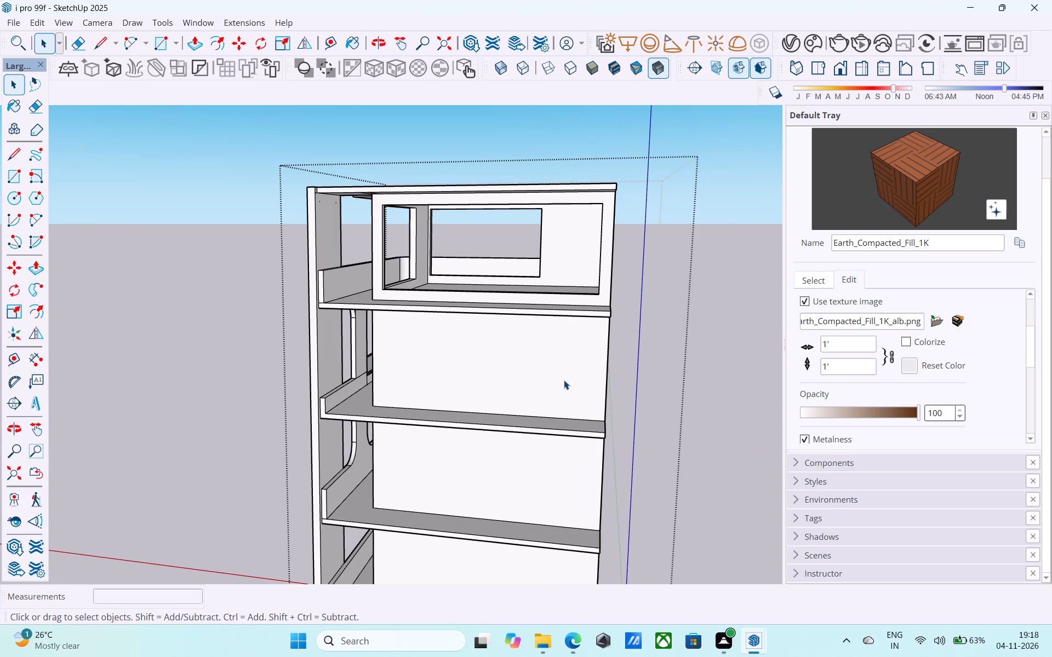
{"action": "scroll", "coordinate": [493, 365], "scroll_direction": "down", "scroll_amount": 6}
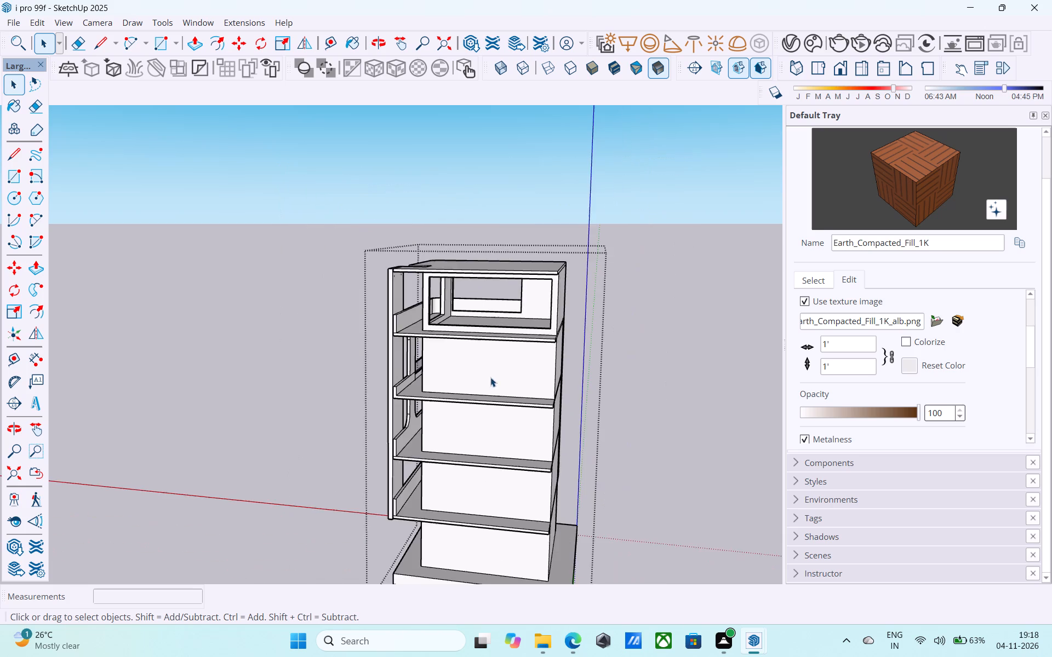
{"action": "middle_click_drag", "start_coordinate": [495, 381], "coordinate": [516, 404]}
{"action": "scroll", "coordinate": [501, 404], "scroll_direction": "down", "scroll_amount": 6}
{"action": "middle_click_drag", "start_coordinate": [498, 409], "coordinate": [591, 357]}
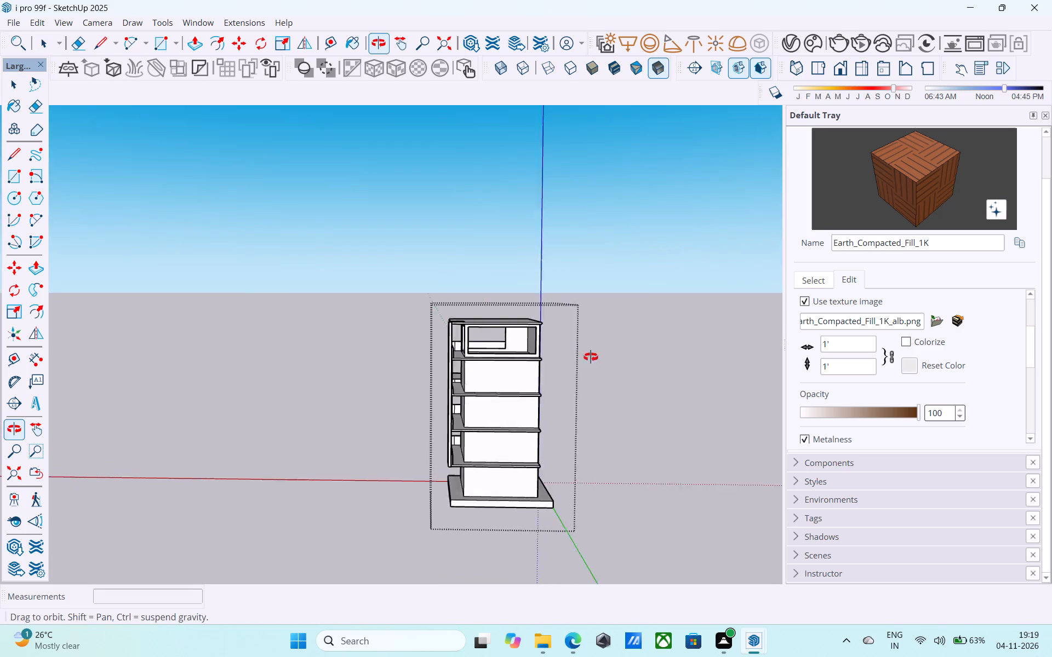
{"action": "middle_click_drag", "start_coordinate": [591, 357], "coordinate": [703, 333]}
{"action": "scroll", "coordinate": [523, 377], "scroll_direction": "up", "scroll_amount": 1}
{"action": "scroll", "coordinate": [454, 393], "scroll_direction": "up", "scroll_amount": 3}
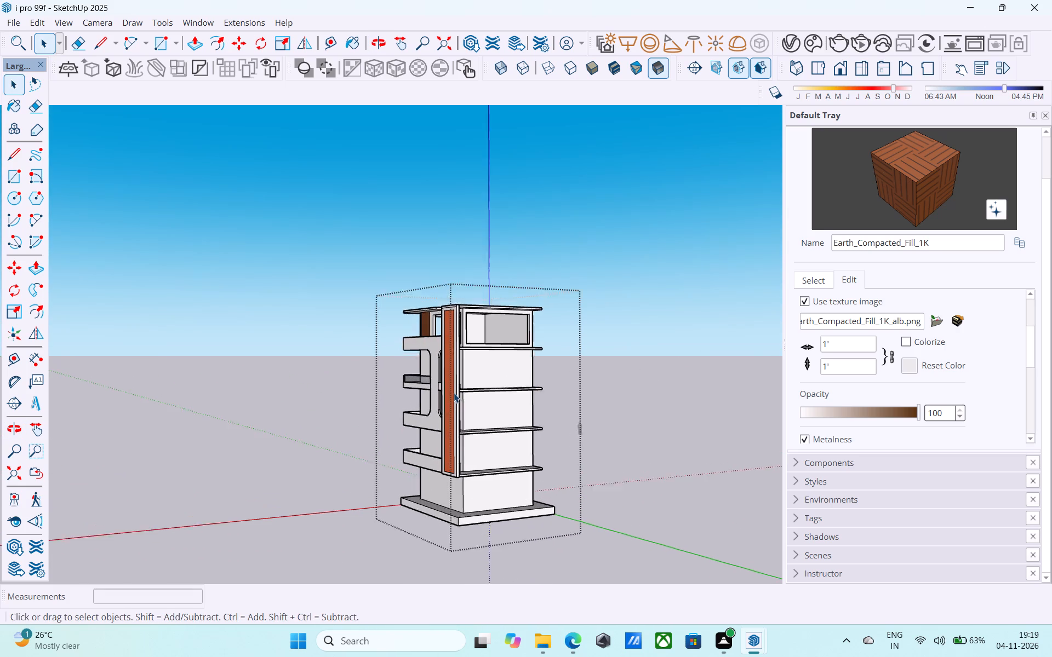
{"action": "scroll", "coordinate": [454, 393], "scroll_direction": "up", "scroll_amount": 3}
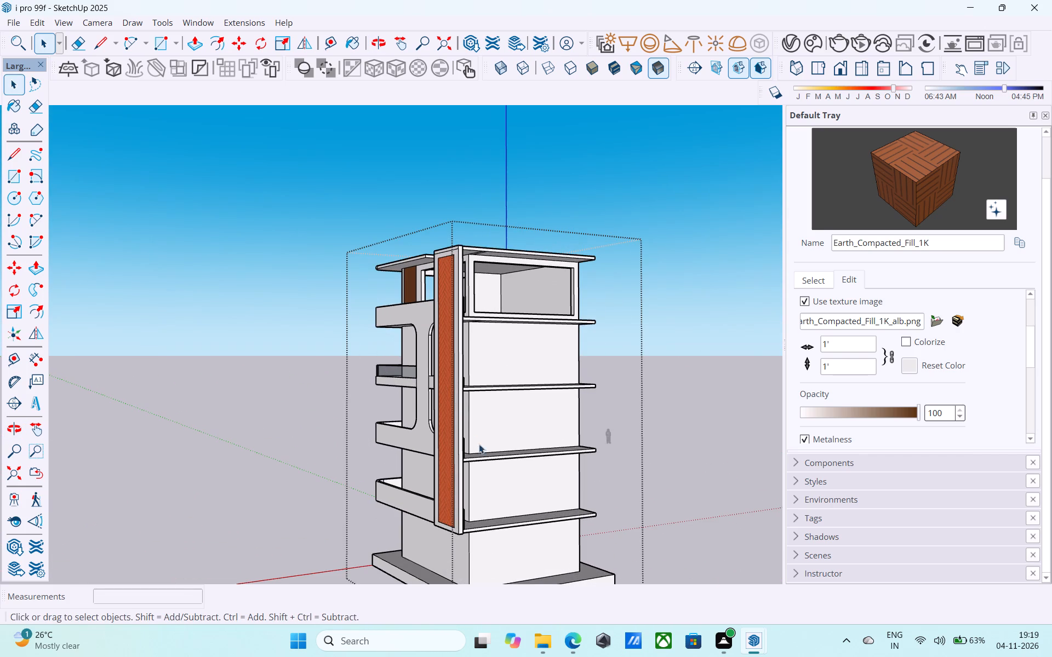
{"action": "scroll", "coordinate": [476, 449], "scroll_direction": "down", "scroll_amount": 7}
{"action": "middle_click_drag", "start_coordinate": [488, 403], "coordinate": [460, 339]}
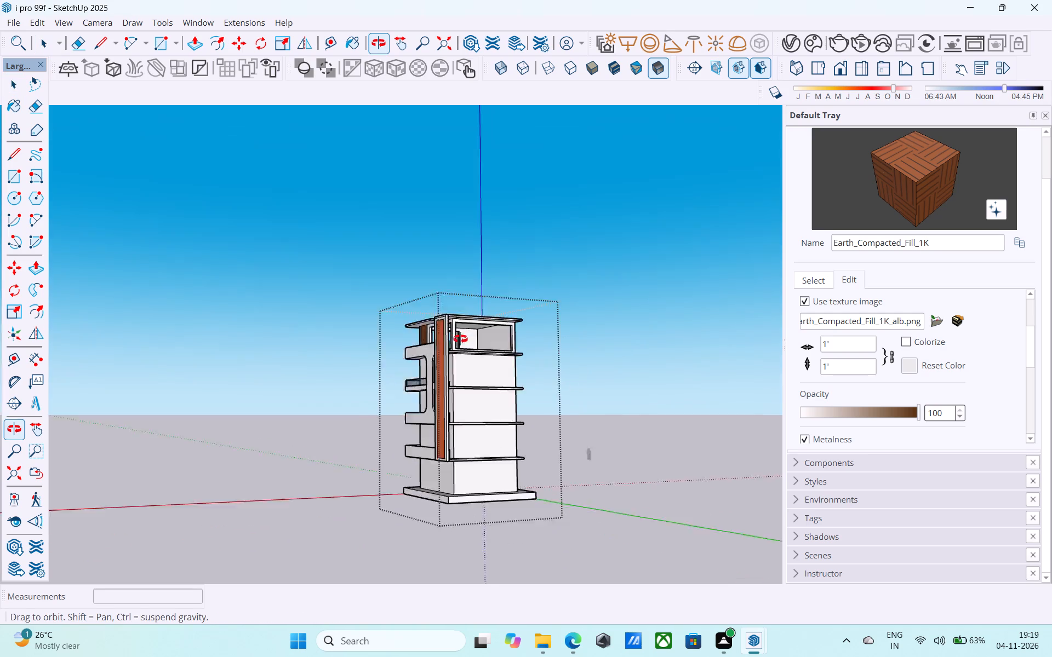
{"action": "middle_click_drag", "start_coordinate": [460, 339], "coordinate": [487, 357]}
{"action": "scroll", "coordinate": [470, 324], "scroll_direction": "up", "scroll_amount": 11}
{"action": "middle_click_drag", "start_coordinate": [461, 465], "coordinate": [463, 430]}
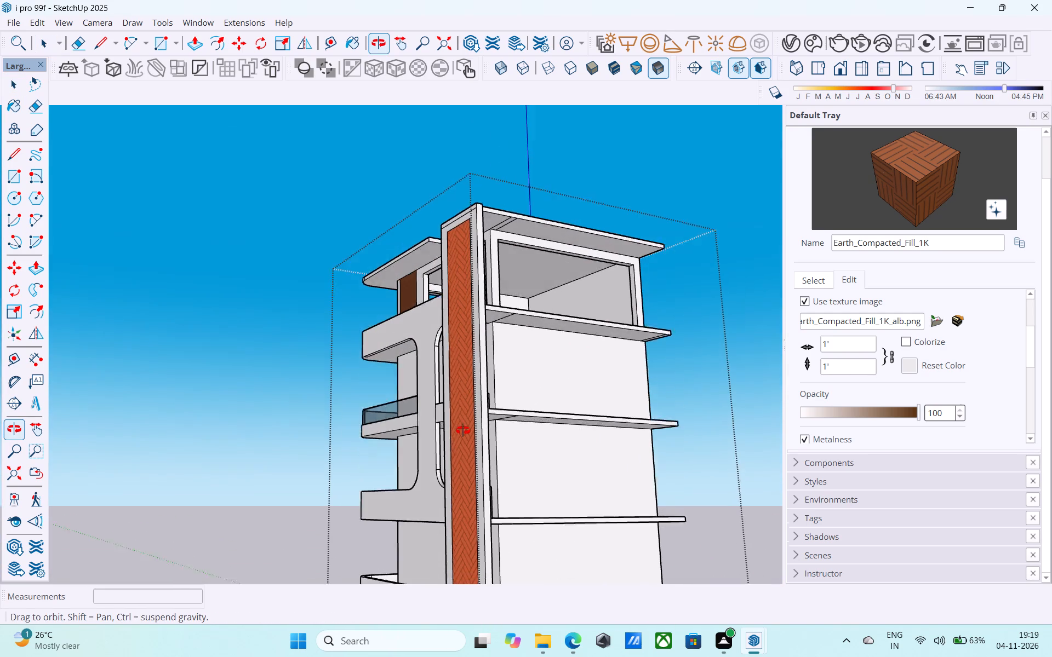
{"action": "middle_click_drag", "start_coordinate": [463, 430], "coordinate": [689, 416]}
{"action": "scroll", "coordinate": [544, 381], "scroll_direction": "down", "scroll_amount": 7}
{"action": "middle_click_drag", "start_coordinate": [539, 376], "coordinate": [815, 481]}
{"action": "scroll", "coordinate": [437, 434], "scroll_direction": "up", "scroll_amount": 8}
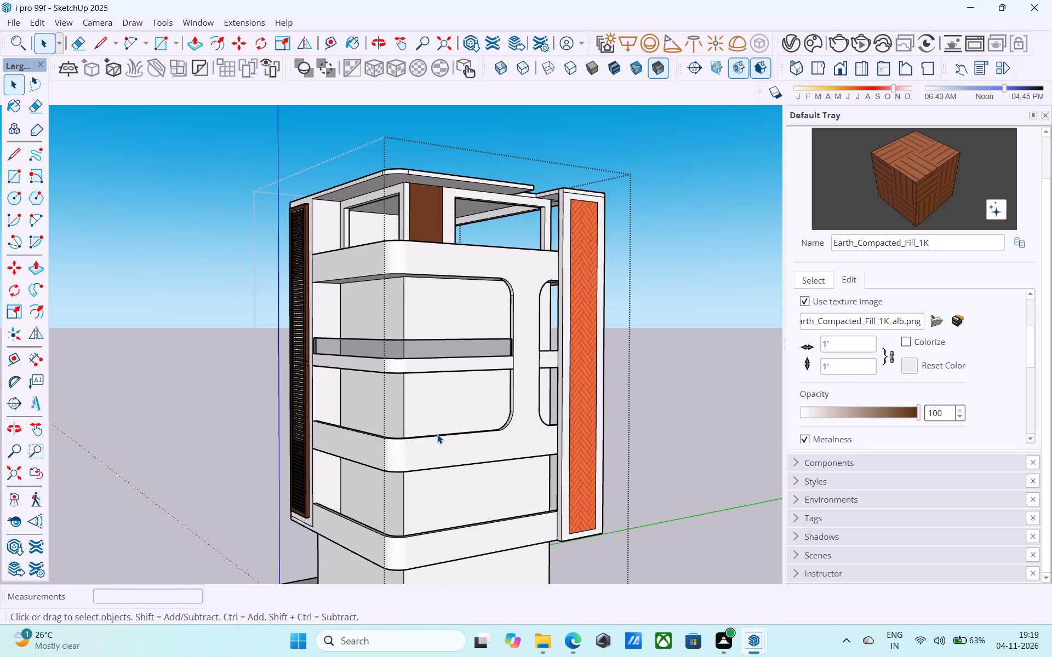
{"action": "scroll", "coordinate": [439, 437], "scroll_direction": "down", "scroll_amount": 5}
{"action": "middle_click_drag", "start_coordinate": [441, 441], "coordinate": [449, 475]}
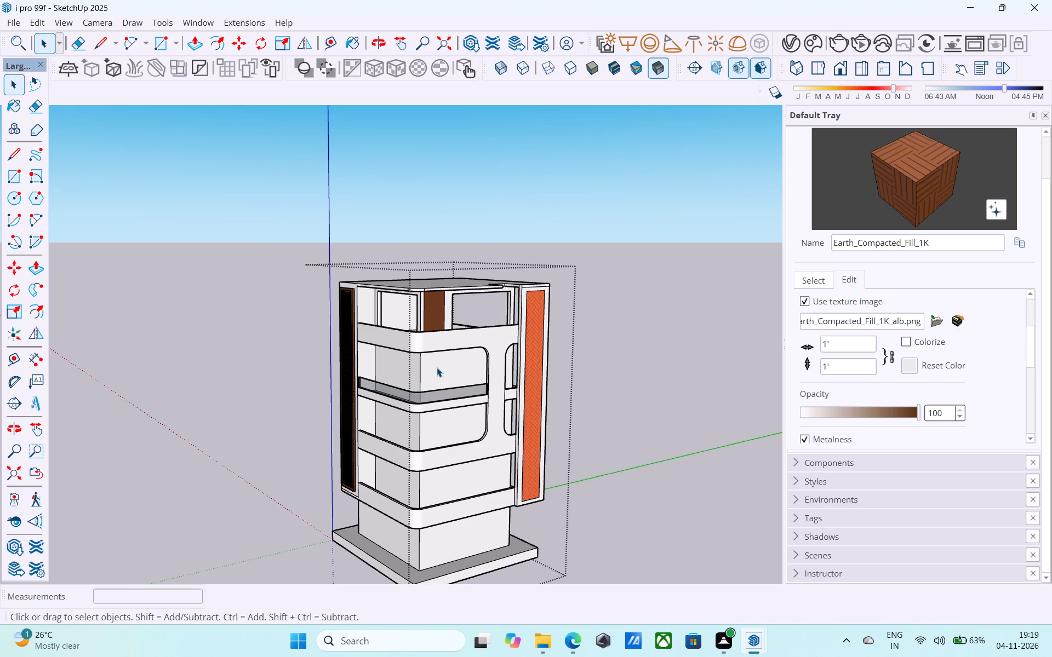
Offset the outline of the top balcony parapet's front face inward, trying 1' and 6" before settling on 9".
{"action": "scroll", "coordinate": [437, 367], "scroll_direction": "up", "scroll_amount": 11}
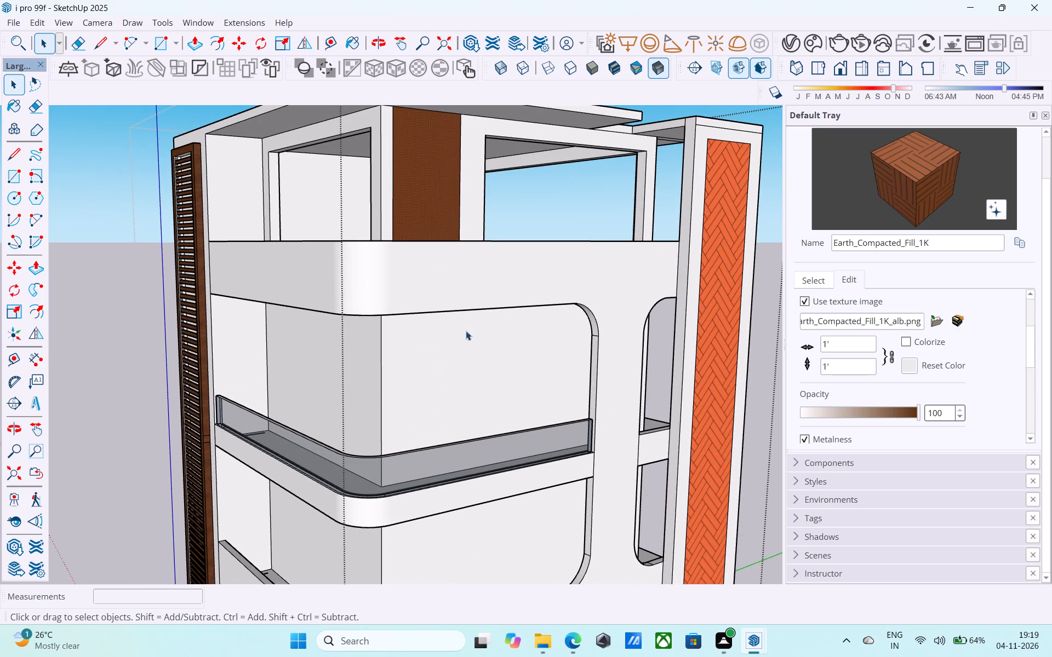
{"action": "left_click", "coordinate": [444, 303]}
{"action": "scroll", "coordinate": [447, 287], "scroll_direction": "up", "scroll_amount": 3}
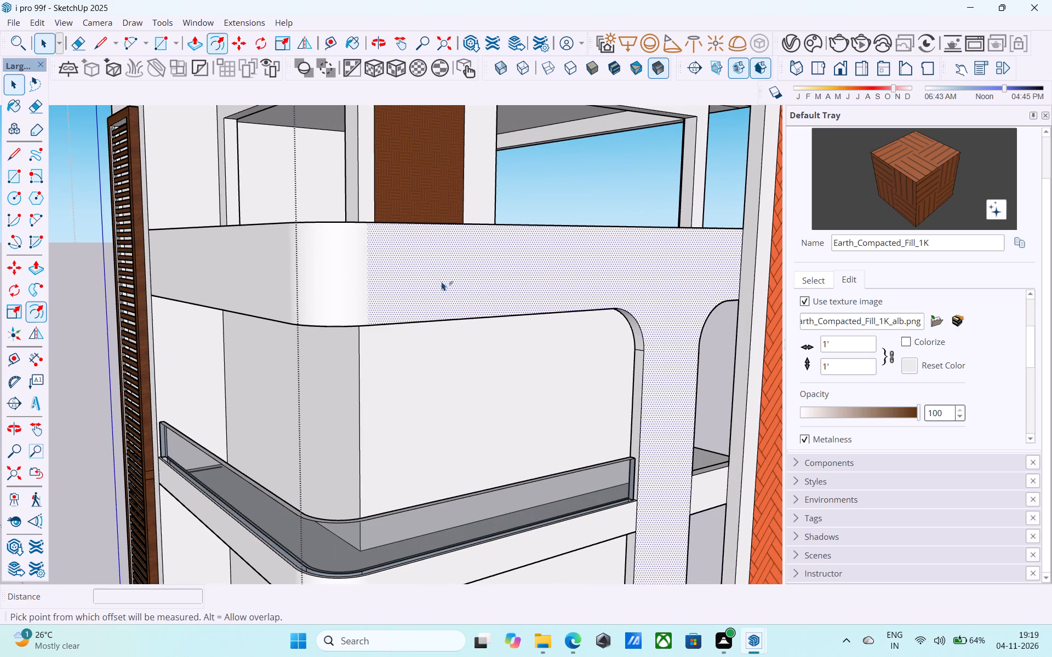
{"action": "key", "text": "f"}
{"action": "left_click", "coordinate": [438, 276]}
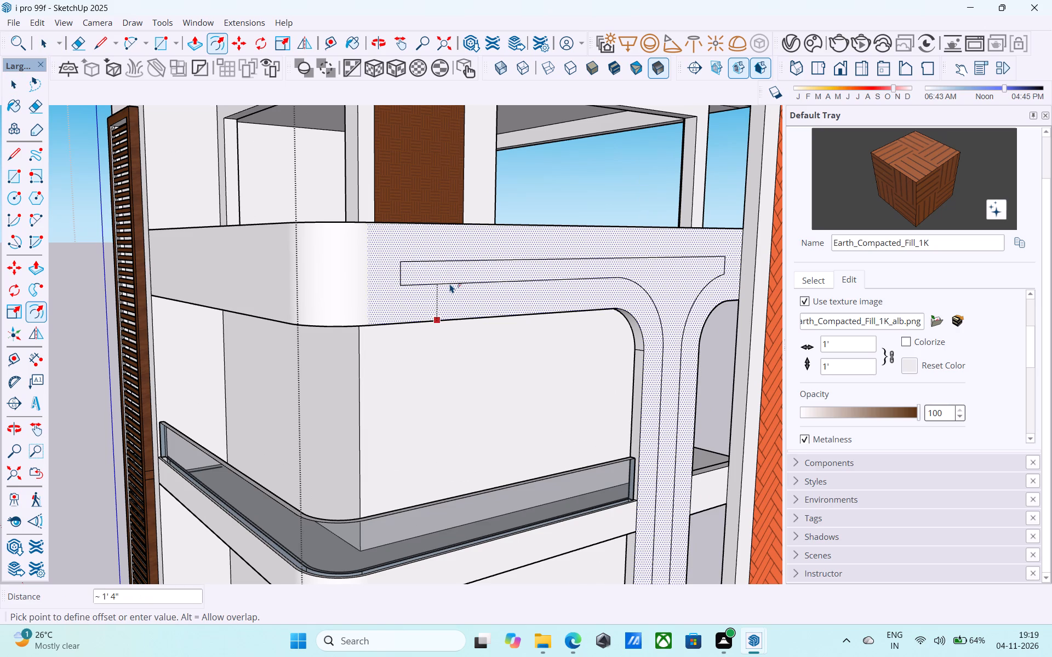
{"action": "type", "text": "1'"}
{"action": "key", "text": "Return"}
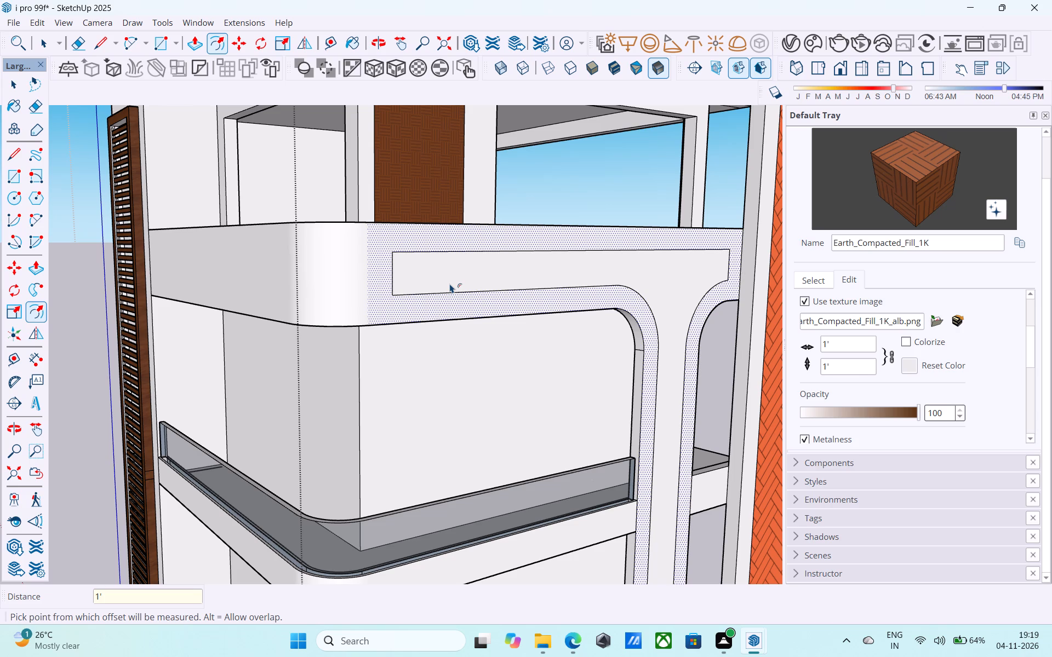
{"action": "type", "text": "6\""}
{"action": "key", "text": "Return"}
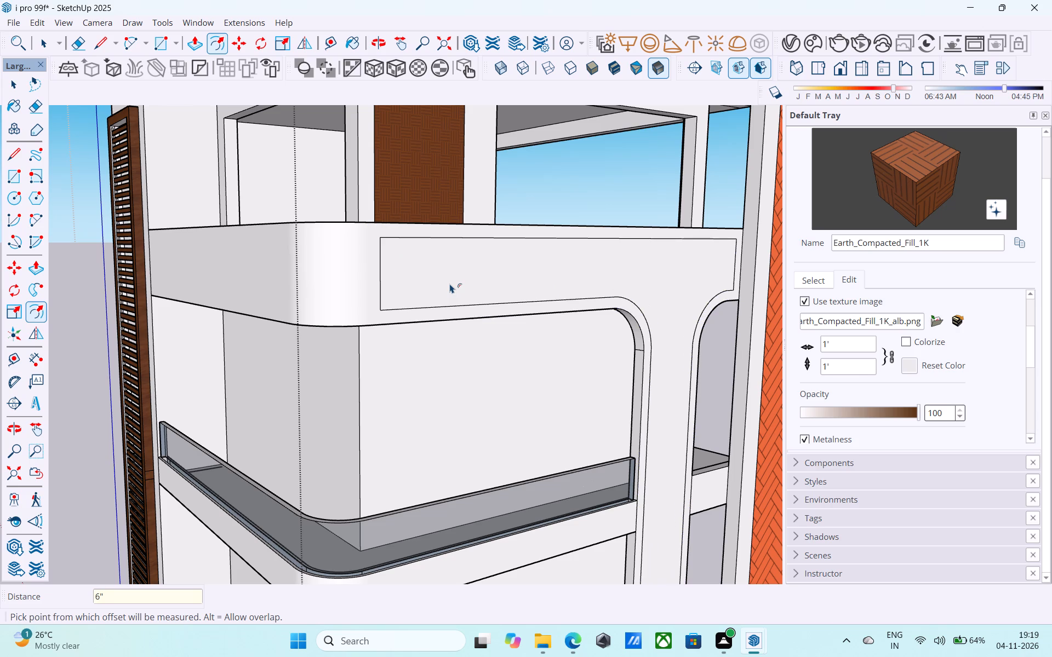
{"action": "type", "text": "9\""}
{"action": "key", "text": "Return"}
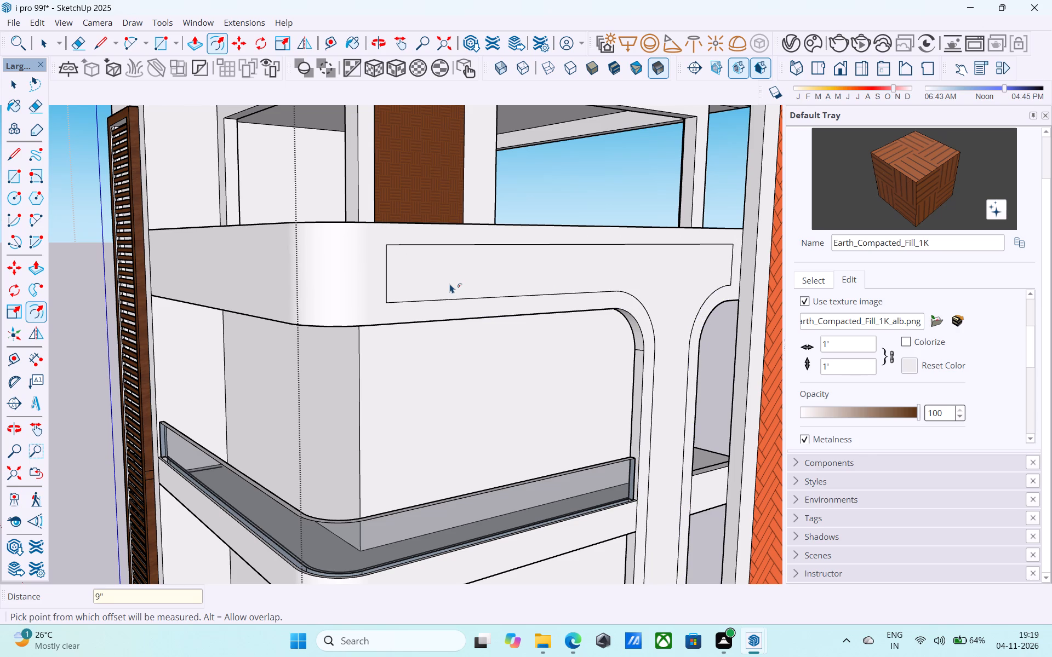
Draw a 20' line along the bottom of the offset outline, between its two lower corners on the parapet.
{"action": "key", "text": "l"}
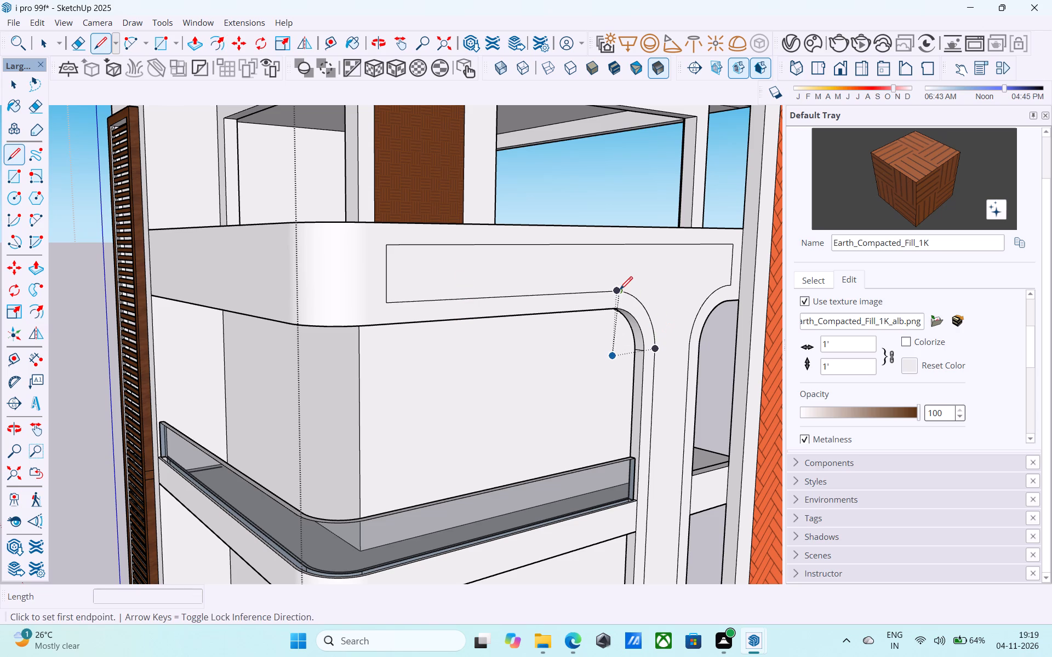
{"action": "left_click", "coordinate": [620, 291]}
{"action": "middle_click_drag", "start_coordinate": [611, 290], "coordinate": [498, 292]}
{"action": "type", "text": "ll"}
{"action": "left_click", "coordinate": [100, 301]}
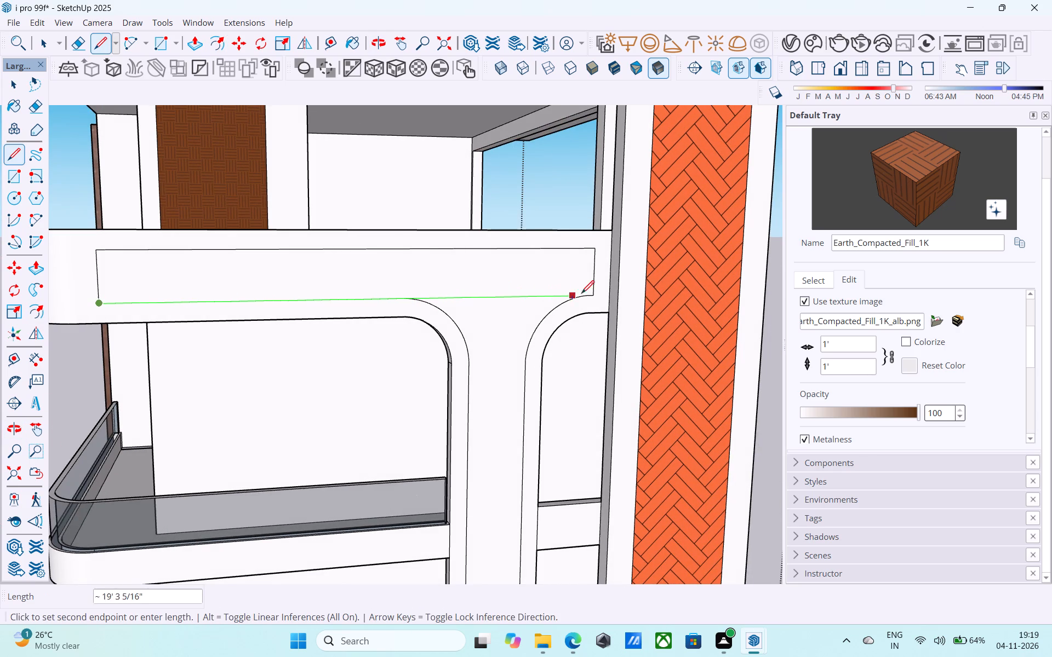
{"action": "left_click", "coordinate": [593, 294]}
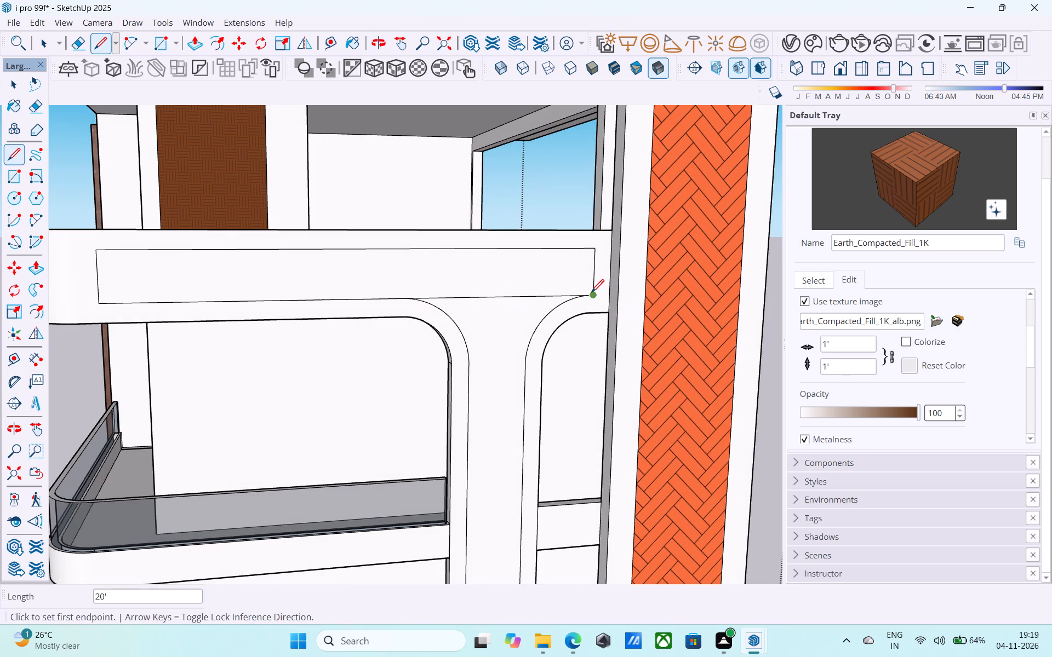
Erase the two curved corners where the offset outline turns down into the pillar.
{"action": "key", "text": "e"}
{"action": "left_click_drag", "start_coordinate": [445, 317], "coordinate": [451, 317]}
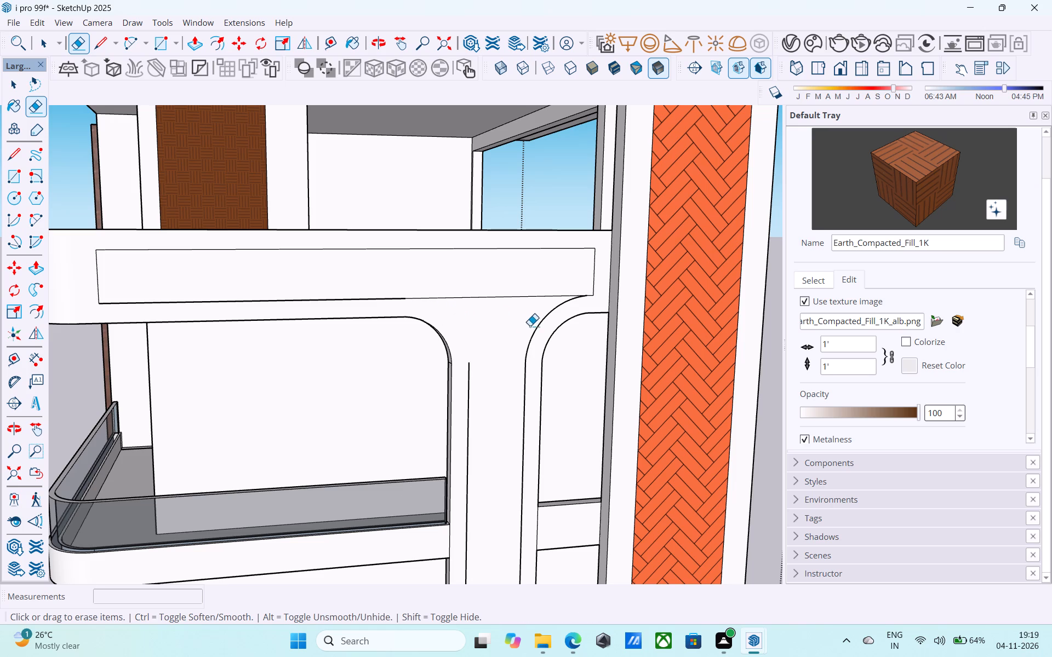
{"action": "left_click_drag", "start_coordinate": [540, 329], "coordinate": [535, 324]}
Delete both segments of the bottom edge of the rectangular outline on the top parapet.
{"action": "scroll", "coordinate": [477, 261], "scroll_direction": "down", "scroll_amount": 11}
{"action": "scroll", "coordinate": [421, 267], "scroll_direction": "up", "scroll_amount": 10}
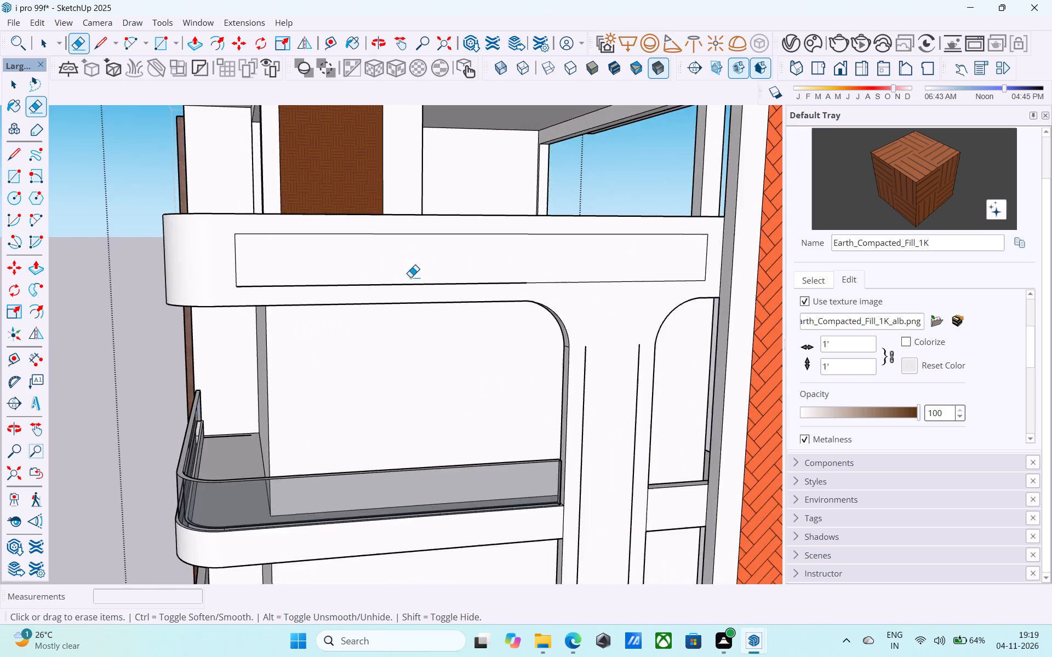
{"action": "scroll", "coordinate": [410, 277], "scroll_direction": "up", "scroll_amount": 6}
{"action": "key", "text": "space"}
{"action": "left_click", "coordinate": [539, 278]}
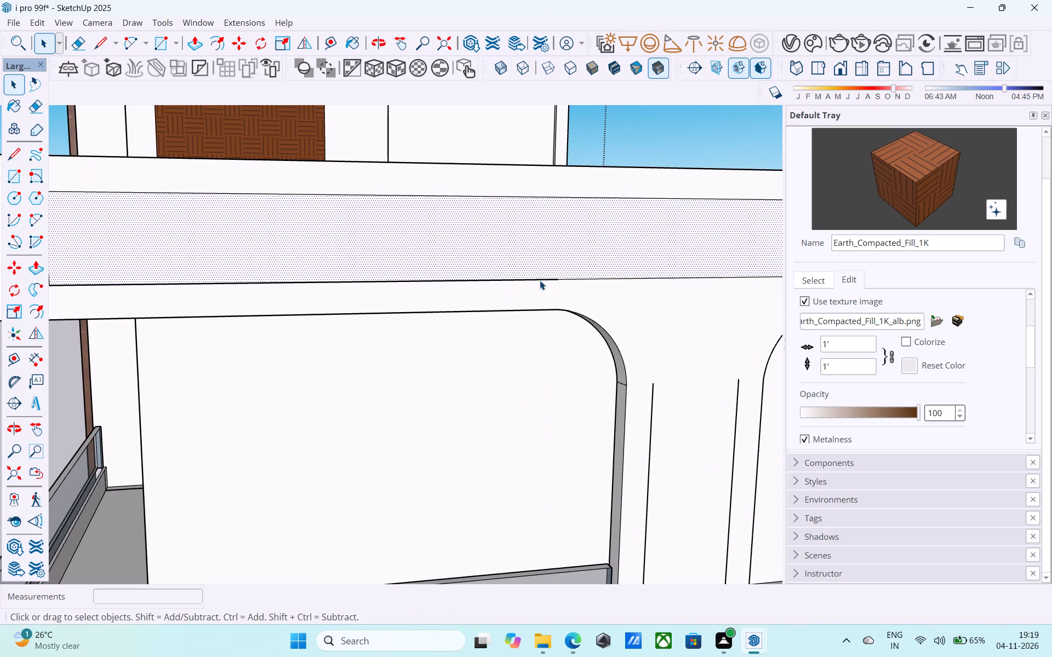
{"action": "left_click", "coordinate": [541, 281]}
{"action": "scroll", "coordinate": [540, 281], "scroll_direction": "down", "scroll_amount": 8}
{"action": "key", "text": "Delete"}
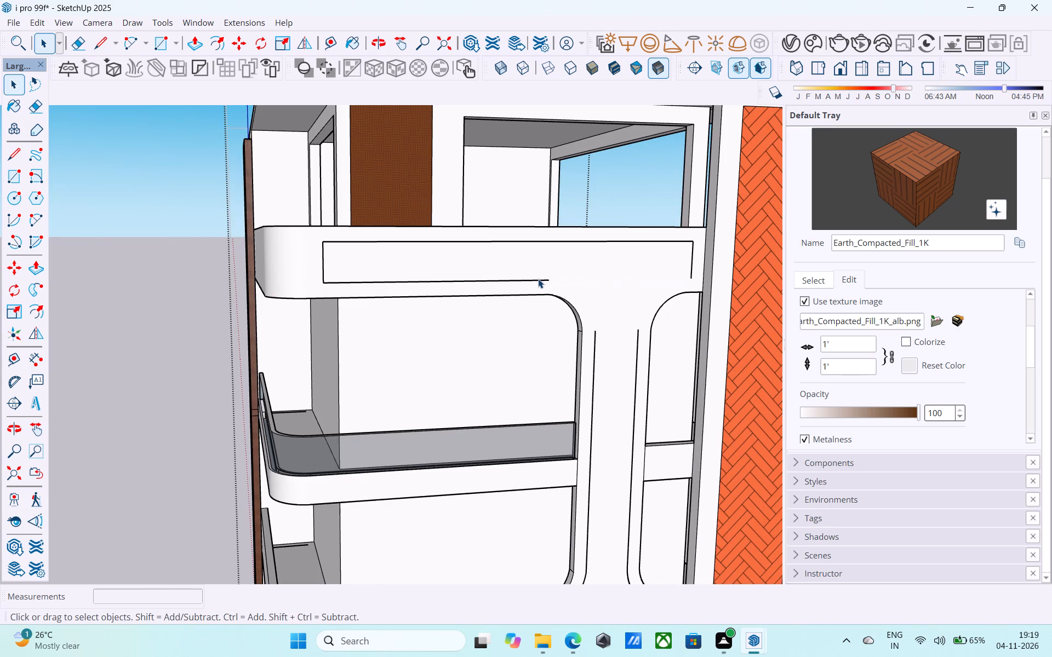
{"action": "left_click", "coordinate": [540, 279]}
{"action": "key", "text": "Delete"}
Draw a 20' line between the two lower corners to close the rectangular outline on the top parapet.
{"action": "key", "text": "l"}
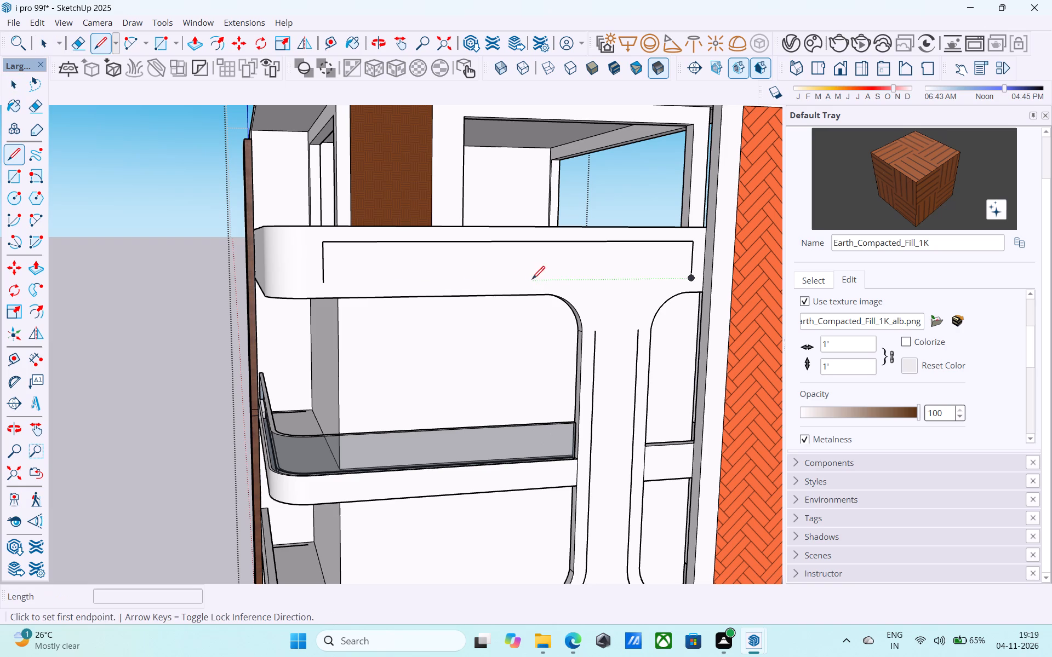
{"action": "left_click", "coordinate": [327, 284]}
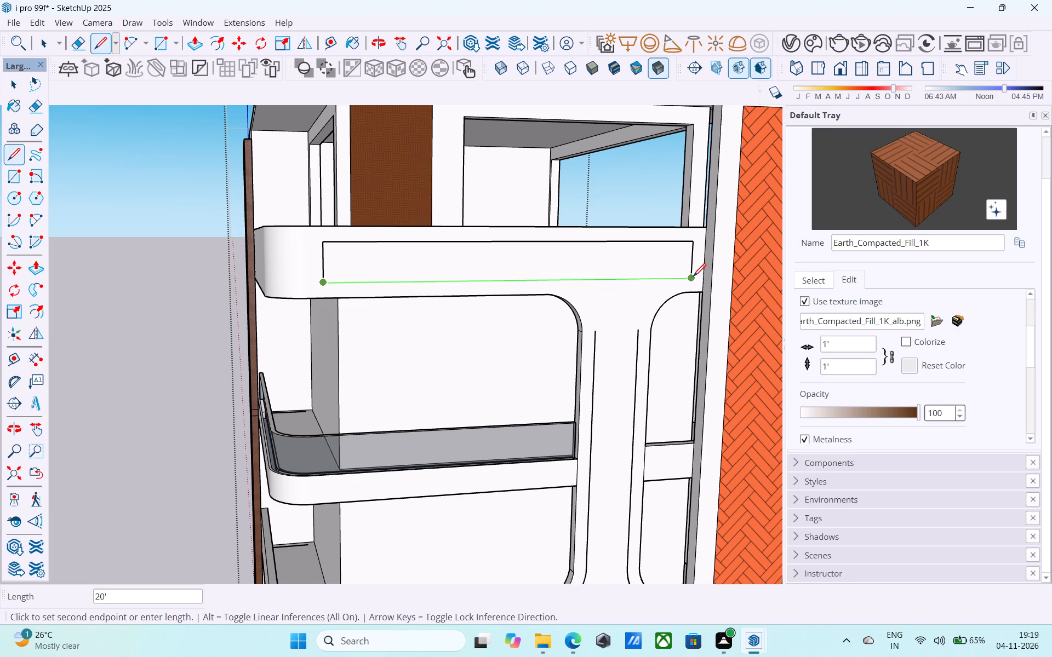
{"action": "left_click", "coordinate": [693, 278]}
{"action": "scroll", "coordinate": [528, 297], "scroll_direction": "down", "scroll_amount": 7}
{"action": "key", "text": "space"}
{"action": "middle_click", "coordinate": [524, 295]}
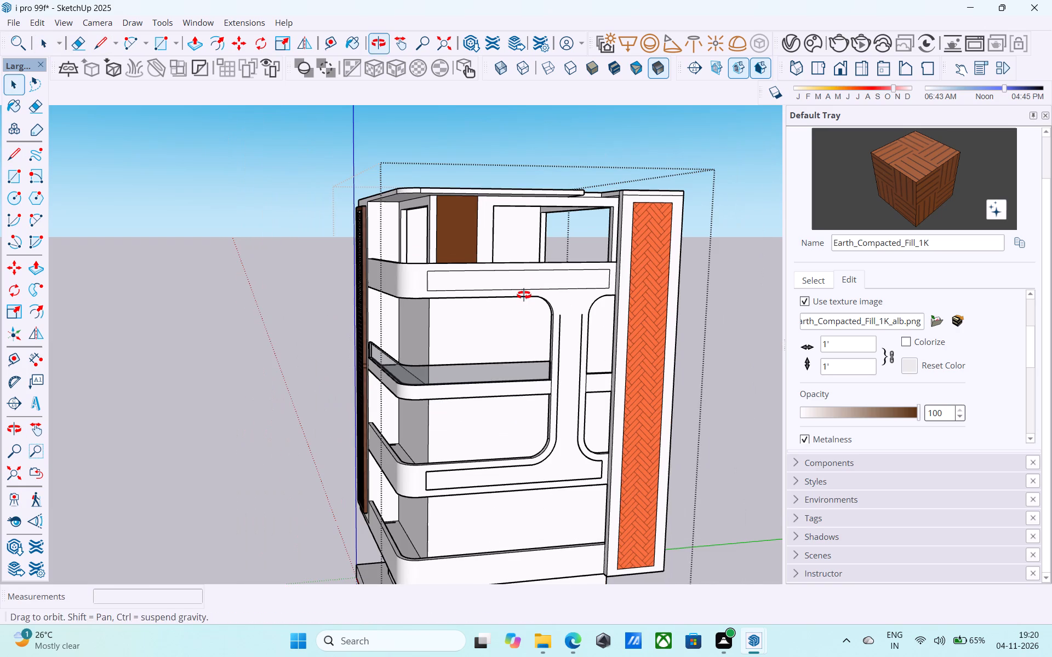
{"action": "scroll", "coordinate": [525, 295], "scroll_direction": "up", "scroll_amount": 5}
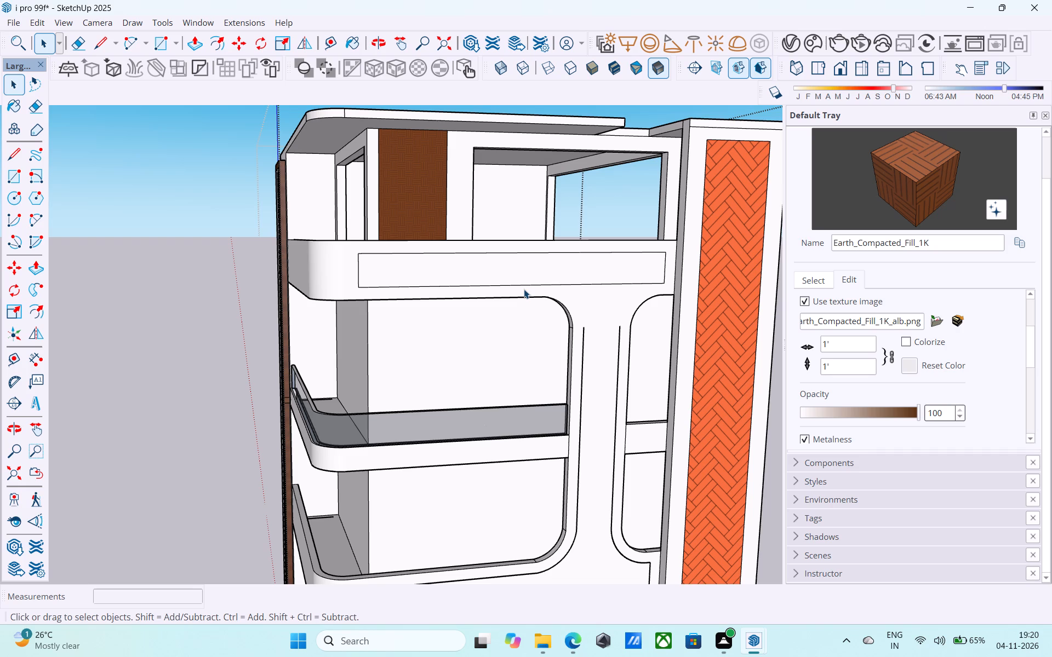
Erase the two curved corners where the pillar outline meets the outline on the parapet at the pillar's foot.
{"action": "scroll", "coordinate": [523, 290], "scroll_direction": "down", "scroll_amount": 7}
{"action": "middle_click_drag", "start_coordinate": [523, 290], "coordinate": [528, 282]}
{"action": "scroll", "coordinate": [468, 448], "scroll_direction": "up", "scroll_amount": 7}
{"action": "middle_click_drag", "start_coordinate": [455, 440], "coordinate": [431, 423]}
{"action": "scroll", "coordinate": [362, 436], "scroll_direction": "down", "scroll_amount": 3}
{"action": "middle_click_drag", "start_coordinate": [545, 464], "coordinate": [575, 464]}
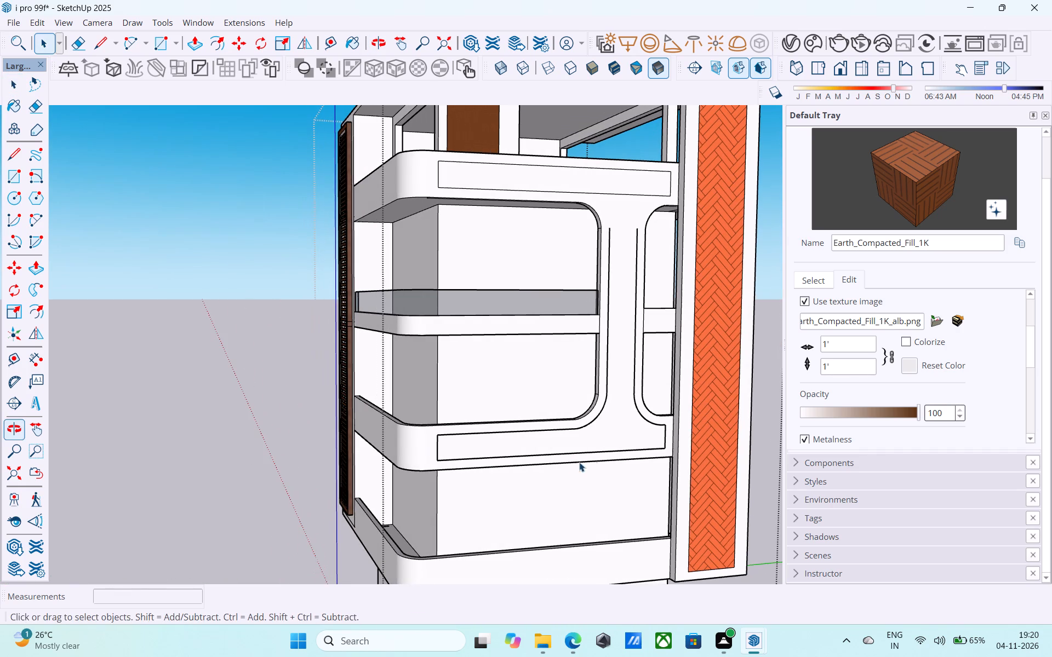
{"action": "type", "text": "re"}
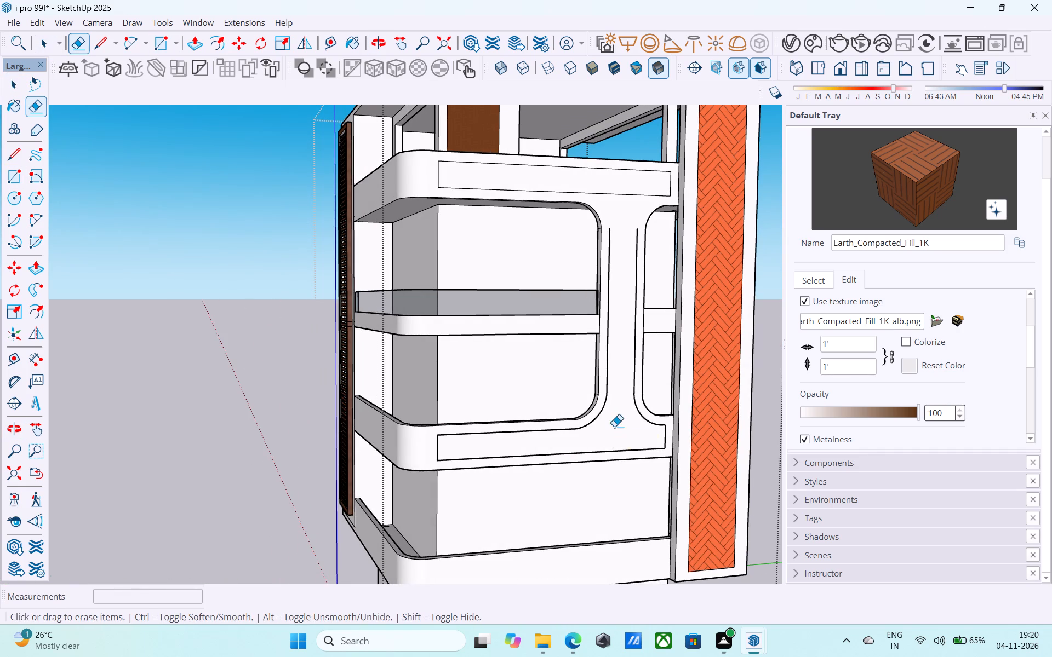
{"action": "scroll", "coordinate": [606, 420], "scroll_direction": "up", "scroll_amount": 4}
{"action": "left_click_drag", "start_coordinate": [590, 409], "coordinate": [594, 414]}
{"action": "left_click", "coordinate": [660, 416]}
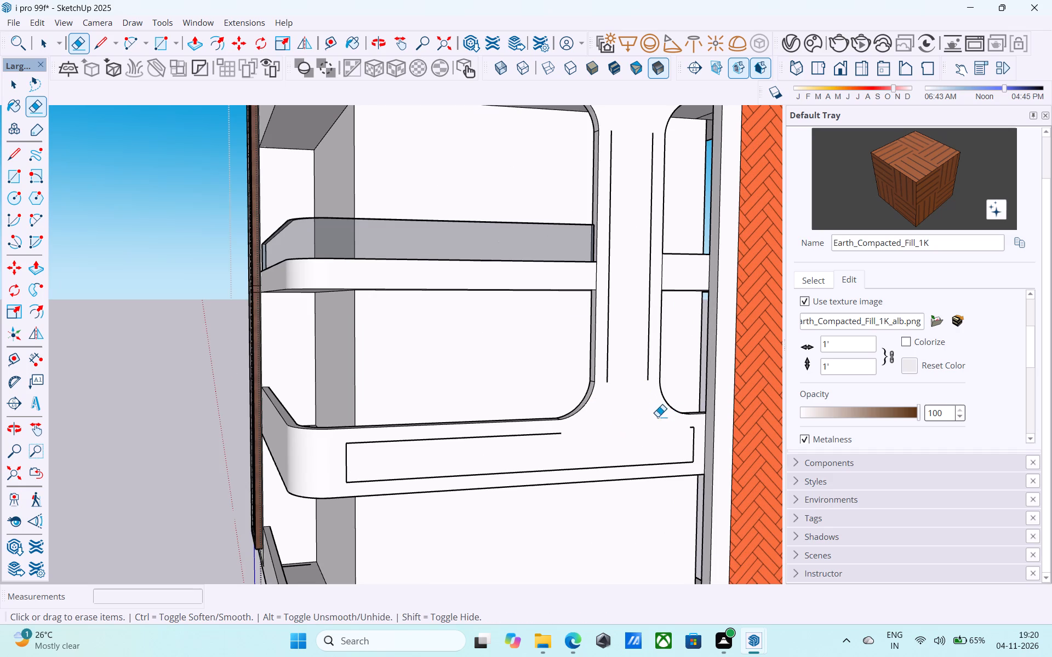
Erase the remaining top edge segments of the outline on the parapet at the pillar's foot.
{"action": "middle_click_drag", "start_coordinate": [585, 445], "coordinate": [581, 466]}
{"action": "key", "text": "l"}
{"action": "middle_click_drag", "start_coordinate": [579, 465], "coordinate": [555, 463], "text": "shift"}
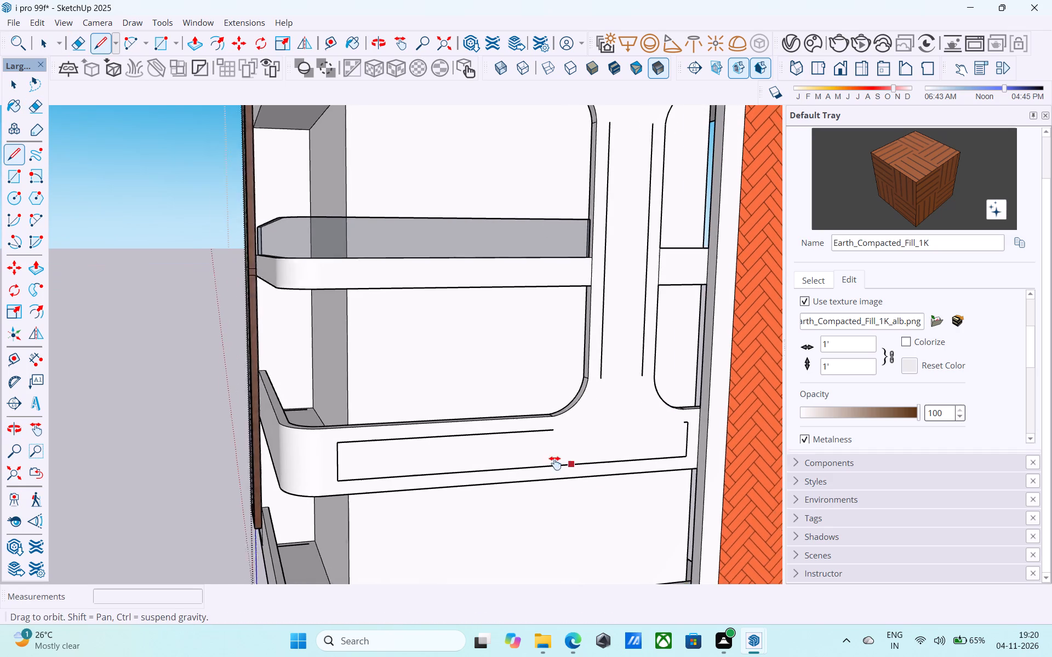
{"action": "middle_click_drag", "start_coordinate": [555, 463], "coordinate": [501, 470], "text": "shift"}
{"action": "scroll", "coordinate": [451, 455], "scroll_direction": "up", "scroll_amount": 1}
{"action": "key", "text": "e"}
{"action": "scroll", "coordinate": [447, 451], "scroll_direction": "up", "scroll_amount": 4}
{"action": "left_click_drag", "start_coordinate": [438, 444], "coordinate": [425, 434]}
{"action": "left_click", "coordinate": [730, 419]}
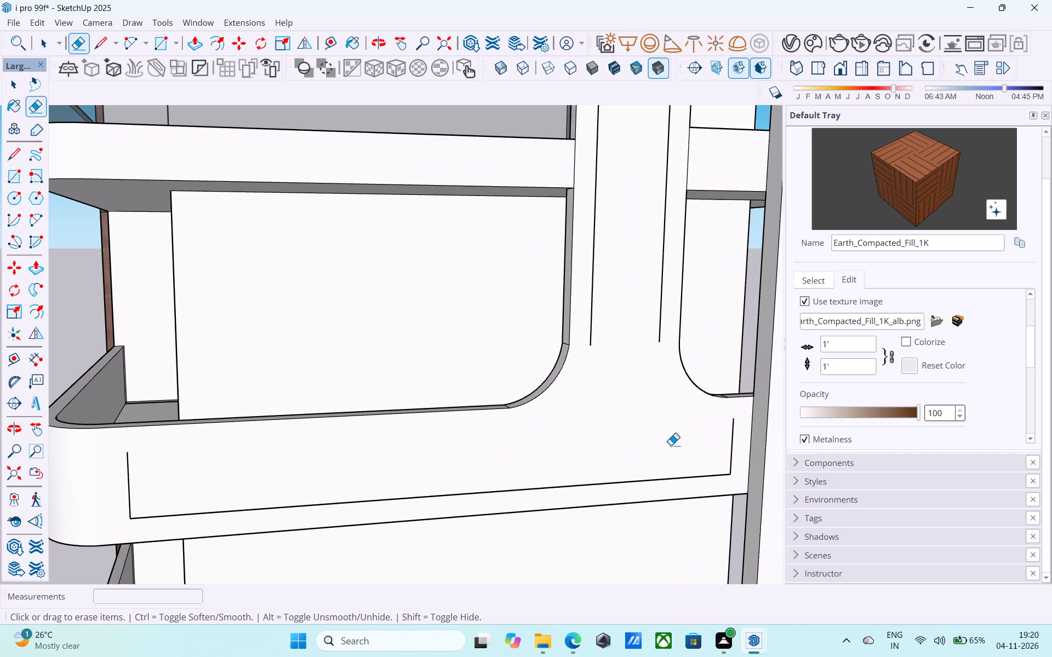
Draw a 20' line between the two upper corners to close the outline on the parapet at the pillar's foot.
{"action": "key", "text": "space"}
{"action": "type", "text": "l"}
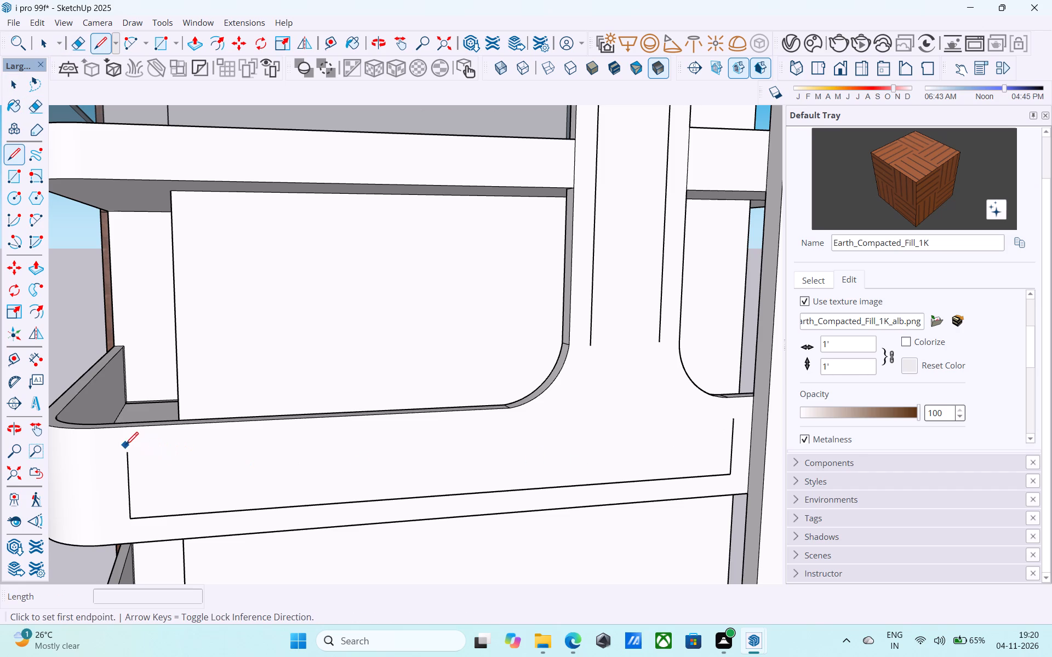
{"action": "left_click", "coordinate": [127, 448]}
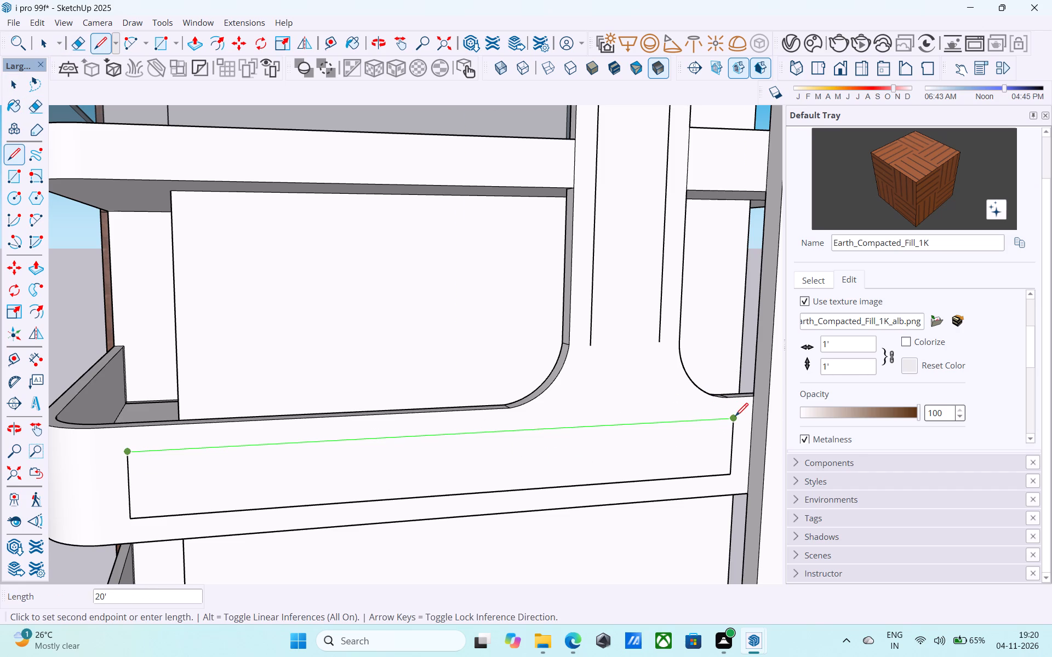
{"action": "left_click", "coordinate": [735, 417]}
{"action": "key", "text": "space"}
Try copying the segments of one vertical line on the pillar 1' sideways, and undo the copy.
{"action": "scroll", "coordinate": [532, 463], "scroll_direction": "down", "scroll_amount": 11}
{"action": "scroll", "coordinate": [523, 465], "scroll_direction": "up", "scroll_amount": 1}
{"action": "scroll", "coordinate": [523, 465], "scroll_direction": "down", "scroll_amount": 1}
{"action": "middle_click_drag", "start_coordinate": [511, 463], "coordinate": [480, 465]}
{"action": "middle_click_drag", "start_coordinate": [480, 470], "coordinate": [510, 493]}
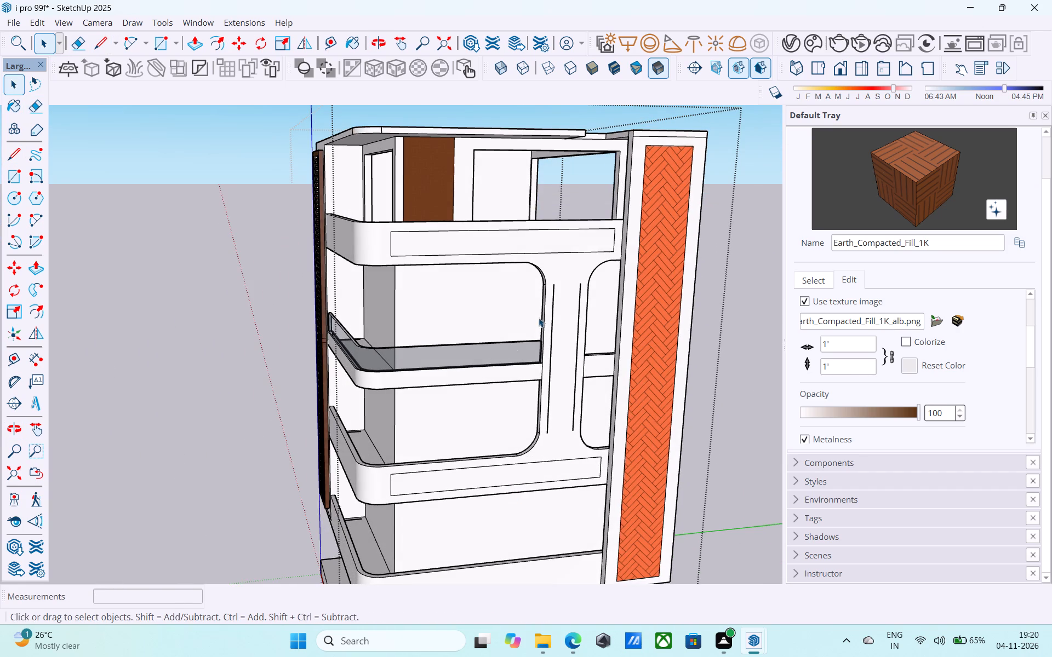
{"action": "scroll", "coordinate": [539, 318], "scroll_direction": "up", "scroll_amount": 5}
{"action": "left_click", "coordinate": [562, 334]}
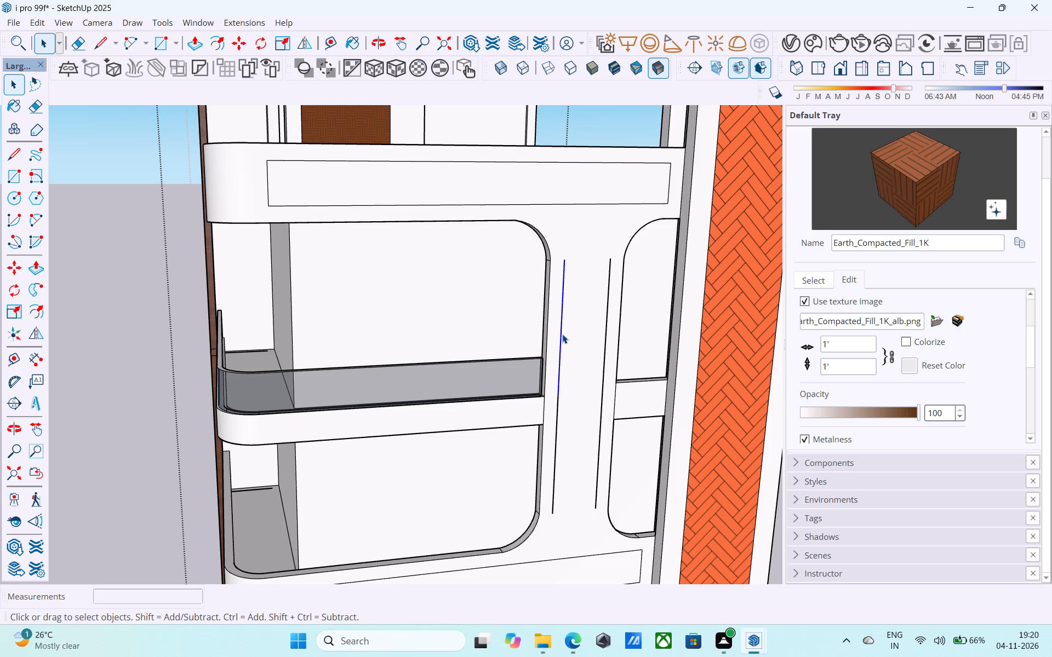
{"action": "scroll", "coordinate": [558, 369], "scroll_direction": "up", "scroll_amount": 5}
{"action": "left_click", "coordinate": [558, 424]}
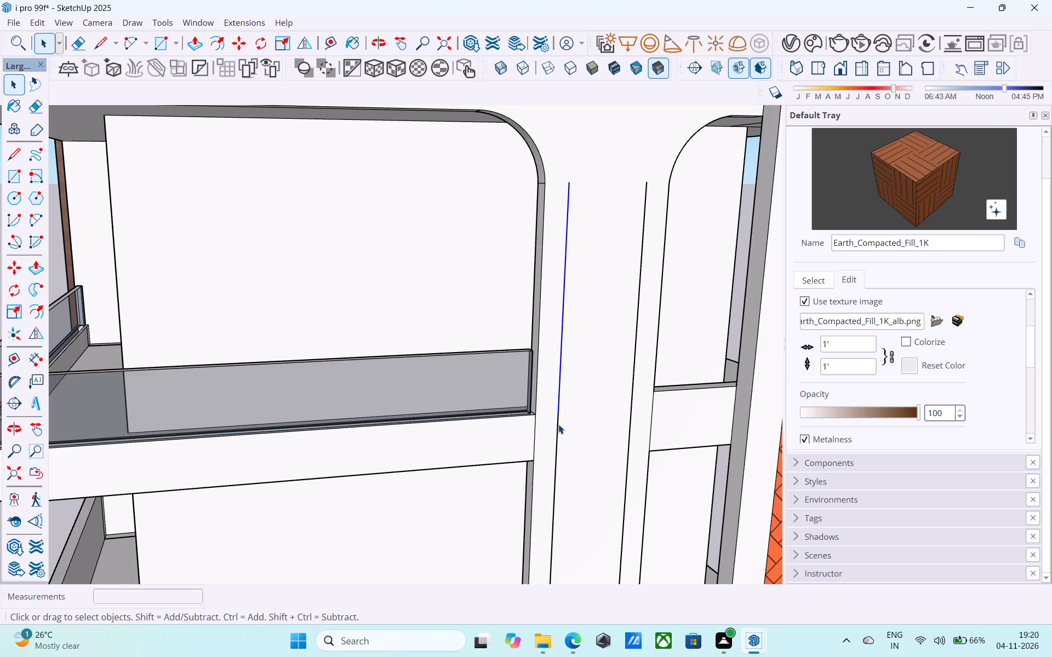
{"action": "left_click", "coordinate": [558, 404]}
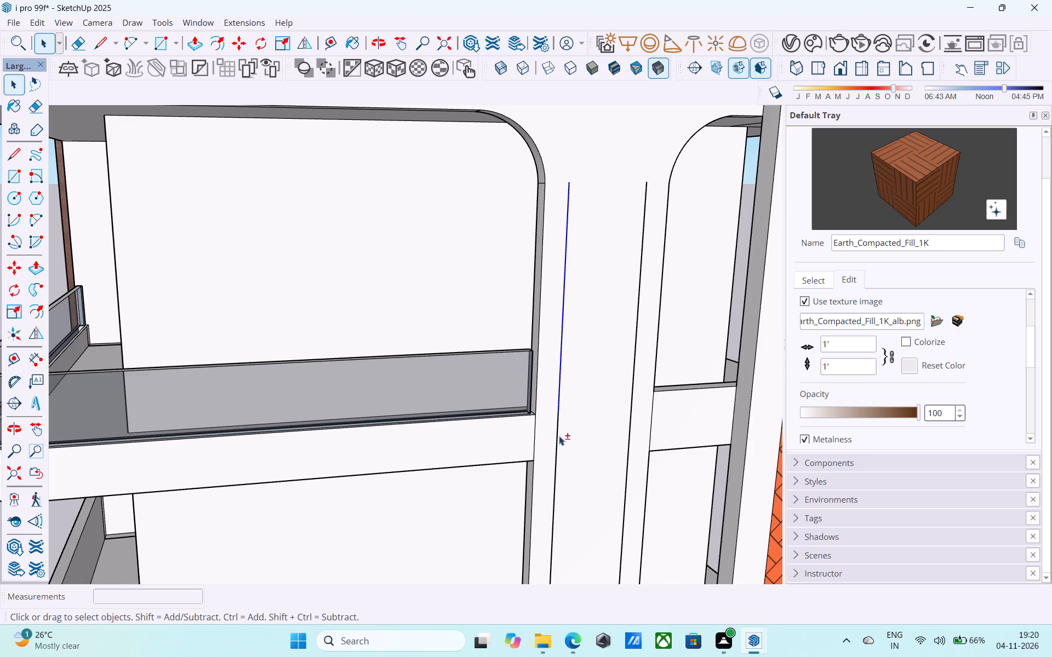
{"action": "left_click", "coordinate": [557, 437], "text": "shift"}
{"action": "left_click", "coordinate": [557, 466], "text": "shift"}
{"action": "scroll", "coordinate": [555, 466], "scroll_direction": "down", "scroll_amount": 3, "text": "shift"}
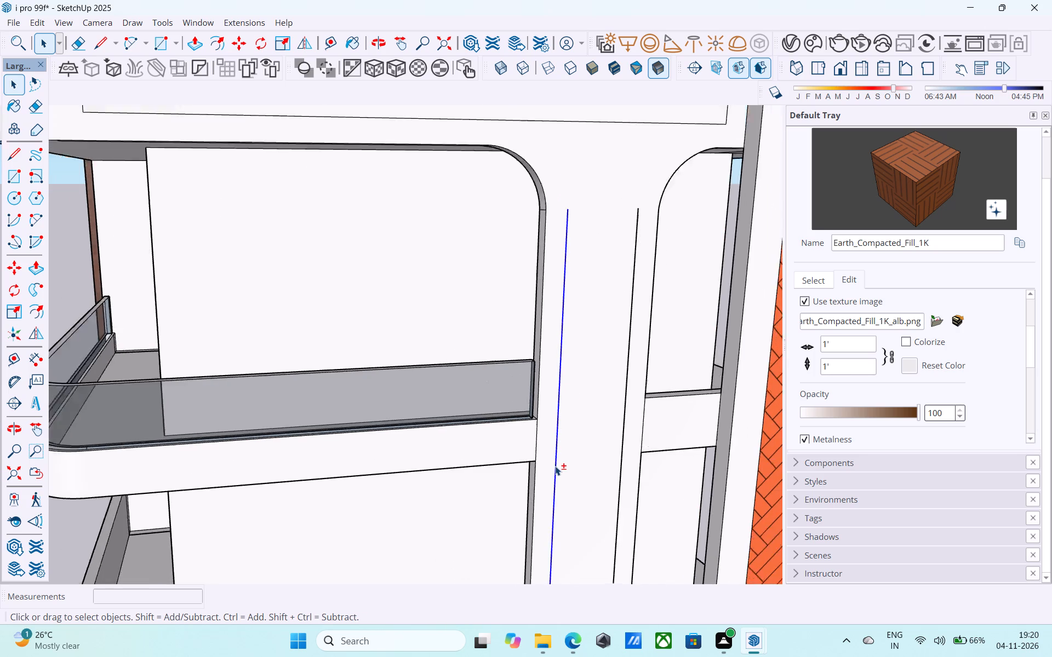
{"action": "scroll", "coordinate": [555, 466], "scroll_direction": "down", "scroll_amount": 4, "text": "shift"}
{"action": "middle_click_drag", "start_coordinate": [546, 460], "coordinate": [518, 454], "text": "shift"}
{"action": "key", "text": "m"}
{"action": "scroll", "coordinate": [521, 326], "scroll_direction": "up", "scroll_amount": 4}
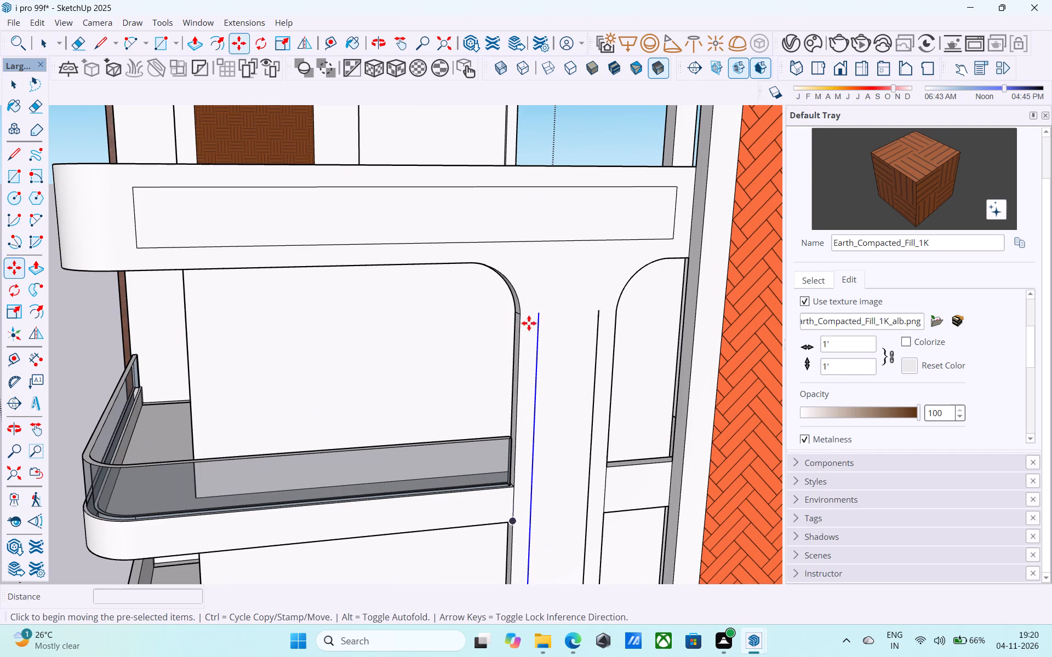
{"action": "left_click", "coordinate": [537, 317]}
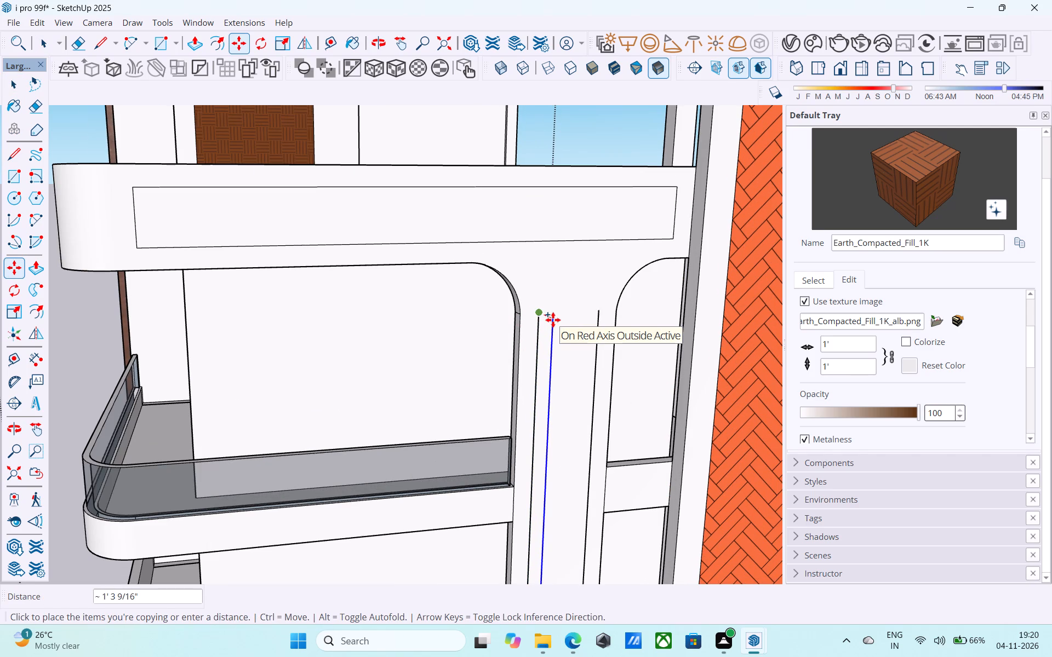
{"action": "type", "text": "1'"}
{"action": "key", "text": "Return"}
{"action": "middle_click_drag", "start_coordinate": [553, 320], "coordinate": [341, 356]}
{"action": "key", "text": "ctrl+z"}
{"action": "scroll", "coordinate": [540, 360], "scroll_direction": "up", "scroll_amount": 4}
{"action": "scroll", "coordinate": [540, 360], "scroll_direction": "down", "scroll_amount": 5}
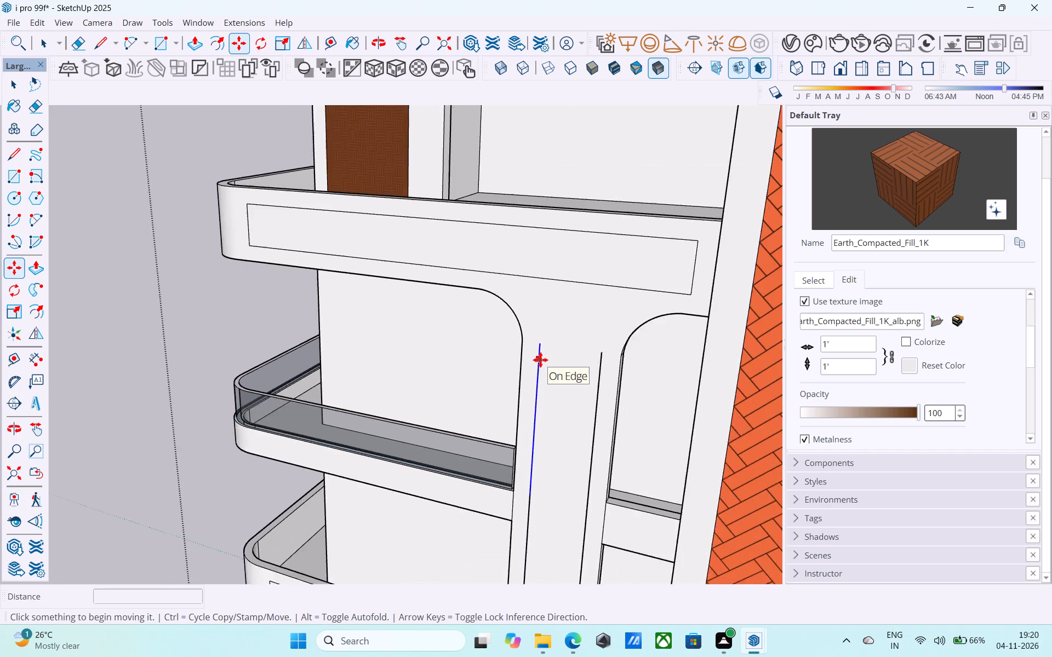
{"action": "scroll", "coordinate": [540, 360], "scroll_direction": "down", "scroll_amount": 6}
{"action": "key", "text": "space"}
Save the model.
{"action": "scroll", "coordinate": [540, 360], "scroll_direction": "down", "scroll_amount": 6}
{"action": "middle_click_drag", "start_coordinate": [546, 378], "coordinate": [522, 279]}
{"action": "key", "text": "ctrl+s"}
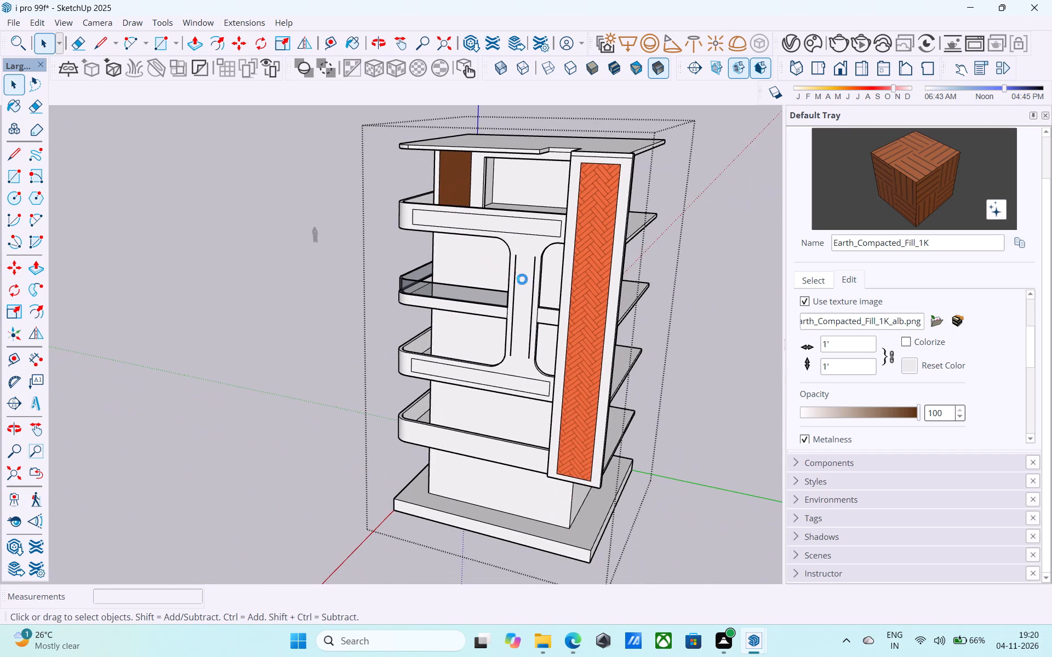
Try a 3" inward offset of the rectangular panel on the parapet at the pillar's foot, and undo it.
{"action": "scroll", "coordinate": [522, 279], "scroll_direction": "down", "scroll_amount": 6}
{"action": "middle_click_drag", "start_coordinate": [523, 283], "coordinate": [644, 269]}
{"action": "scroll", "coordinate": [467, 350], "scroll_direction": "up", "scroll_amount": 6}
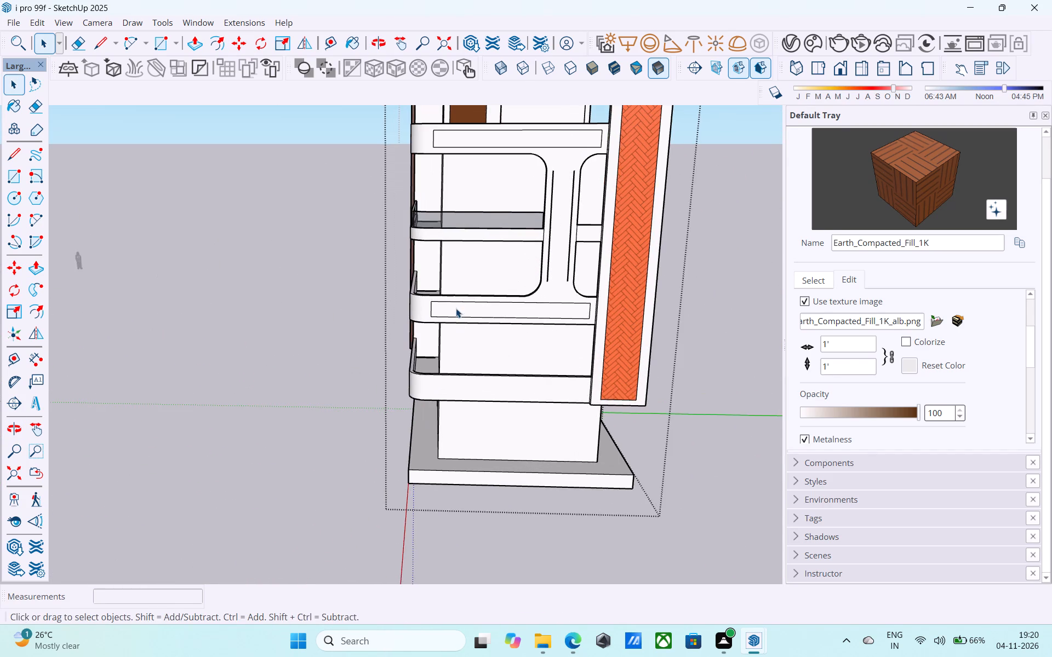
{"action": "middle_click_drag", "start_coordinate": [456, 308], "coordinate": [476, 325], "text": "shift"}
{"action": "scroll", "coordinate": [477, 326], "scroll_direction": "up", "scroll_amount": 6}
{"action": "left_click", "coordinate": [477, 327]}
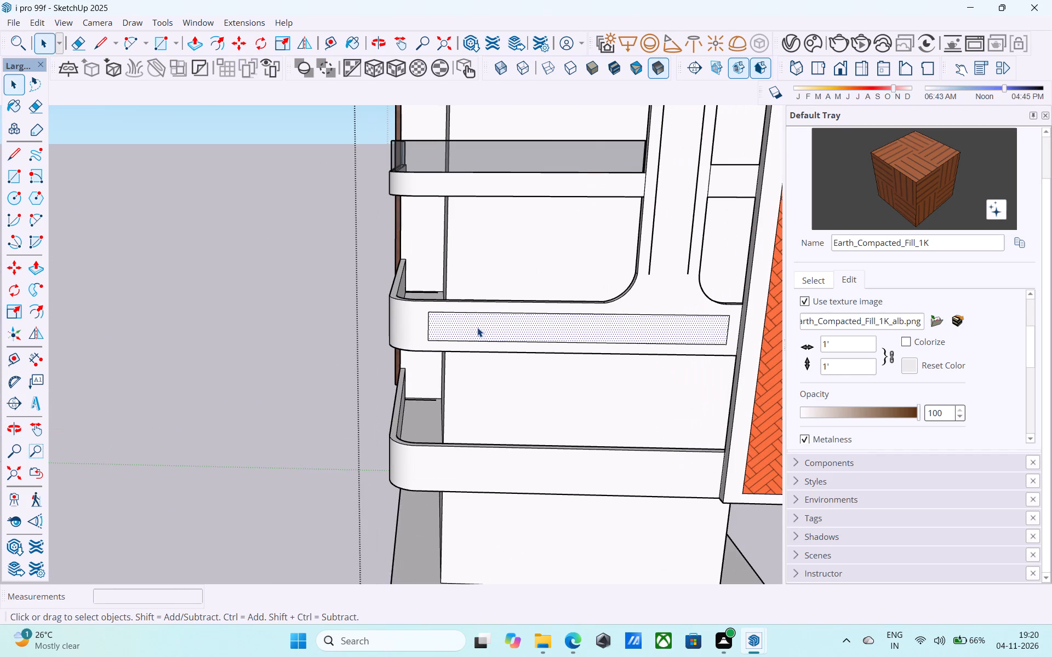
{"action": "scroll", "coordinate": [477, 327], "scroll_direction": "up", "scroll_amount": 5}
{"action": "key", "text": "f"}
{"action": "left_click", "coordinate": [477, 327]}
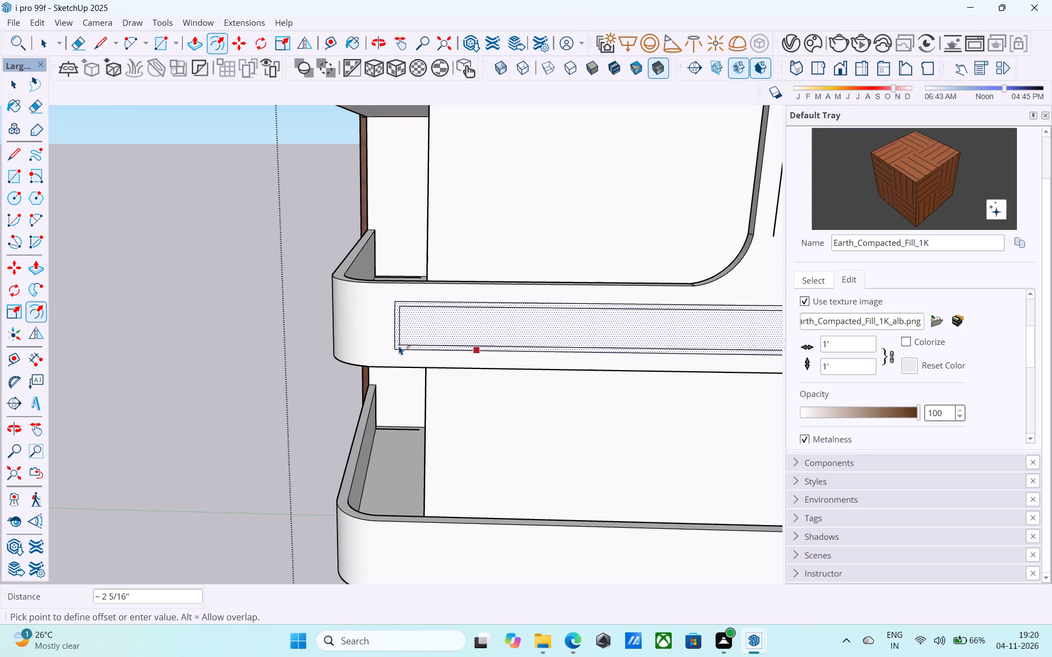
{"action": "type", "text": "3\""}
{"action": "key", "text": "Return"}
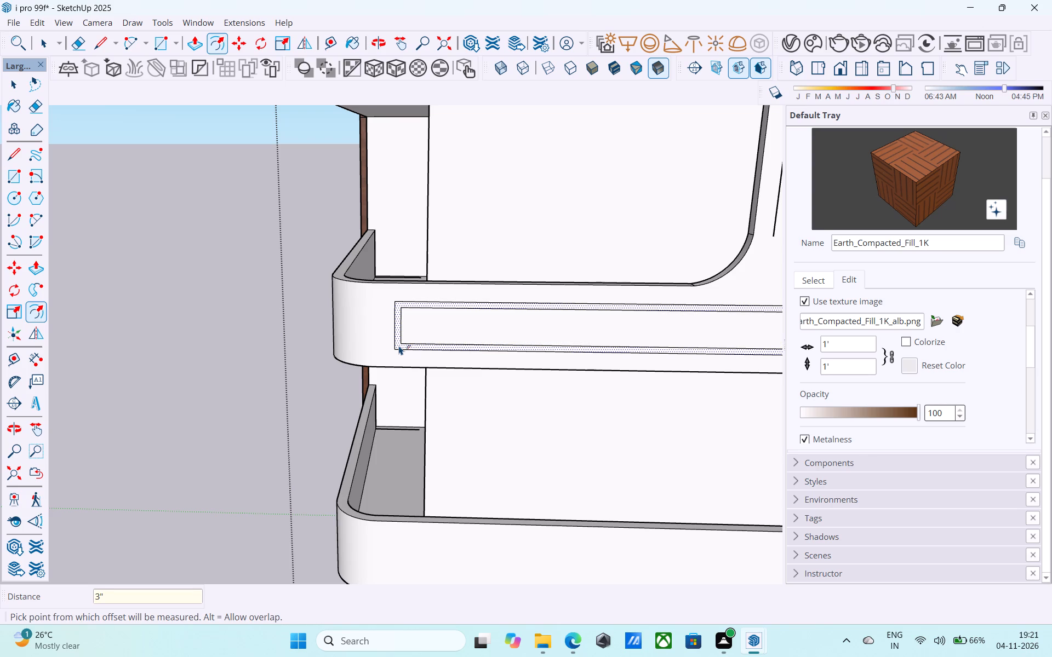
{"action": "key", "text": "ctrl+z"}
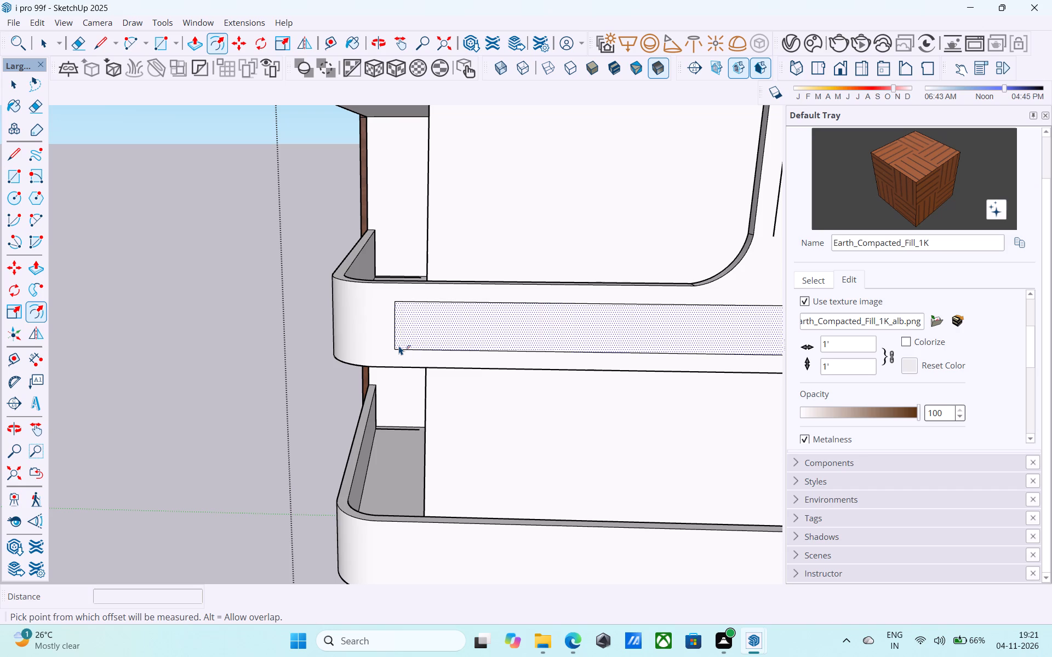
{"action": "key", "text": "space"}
Copy the lower parapet panel's short edge 20' to its opposite end and divide the copies into 27 equal strips.
{"action": "scroll", "coordinate": [405, 307], "scroll_direction": "down", "scroll_amount": 9}
{"action": "middle_click_drag", "start_coordinate": [385, 312], "coordinate": [428, 322], "text": "shift"}
{"action": "scroll", "coordinate": [428, 322], "scroll_direction": "up", "scroll_amount": 11}
{"action": "left_click", "coordinate": [414, 328]}
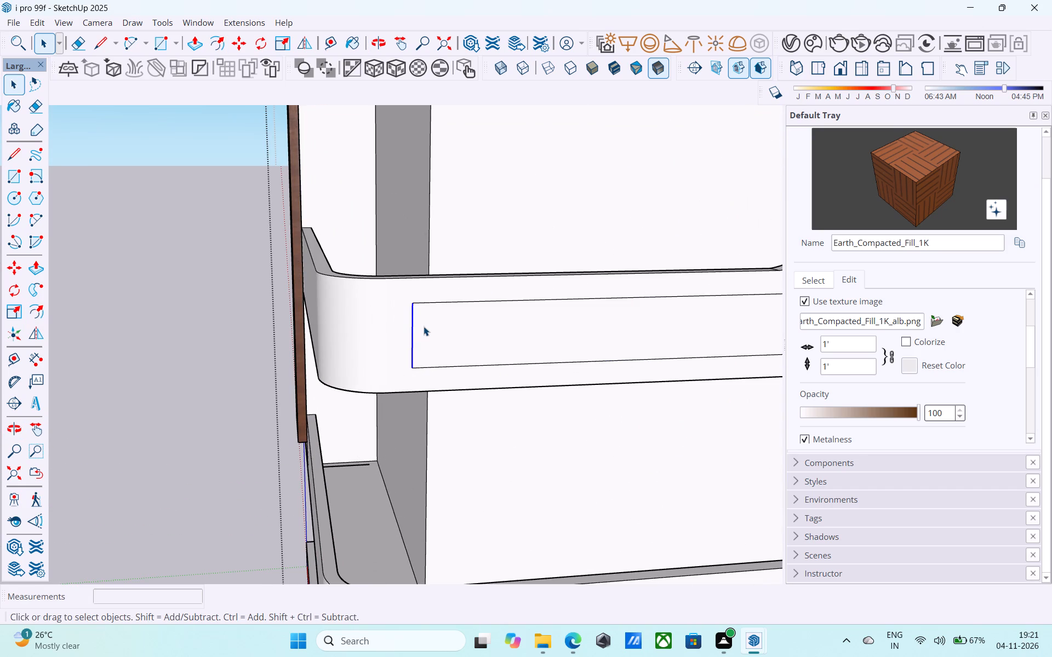
{"action": "key", "text": "m"}
{"action": "left_click", "coordinate": [414, 304]}
{"action": "scroll", "coordinate": [314, 341], "scroll_direction": "down", "scroll_amount": 7}
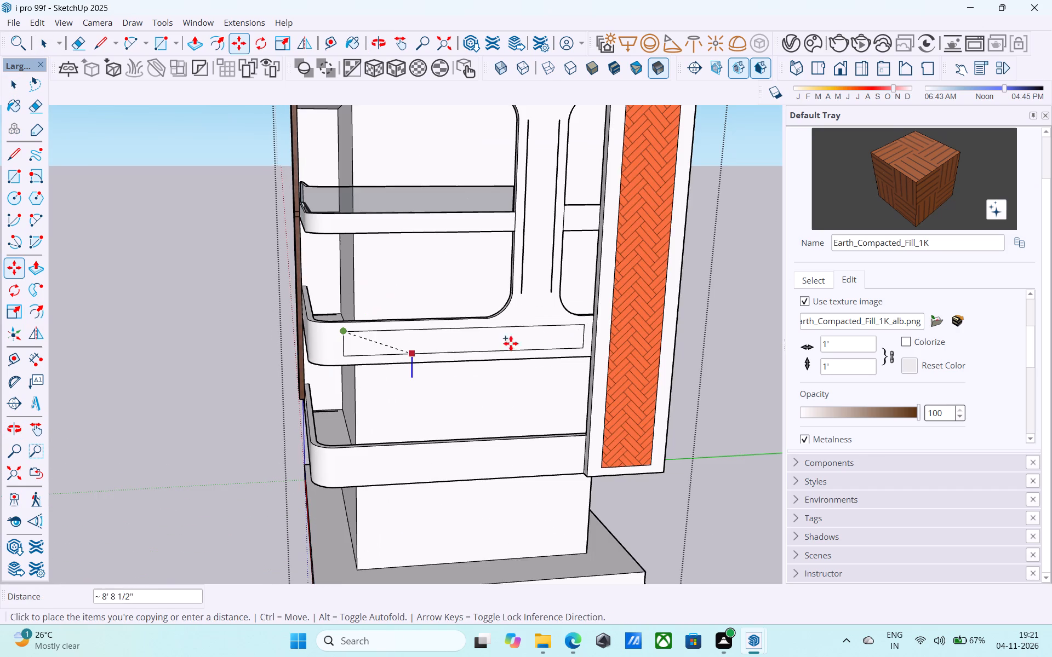
{"action": "scroll", "coordinate": [588, 328], "scroll_direction": "up", "scroll_amount": 5}
{"action": "left_click", "coordinate": [582, 322]}
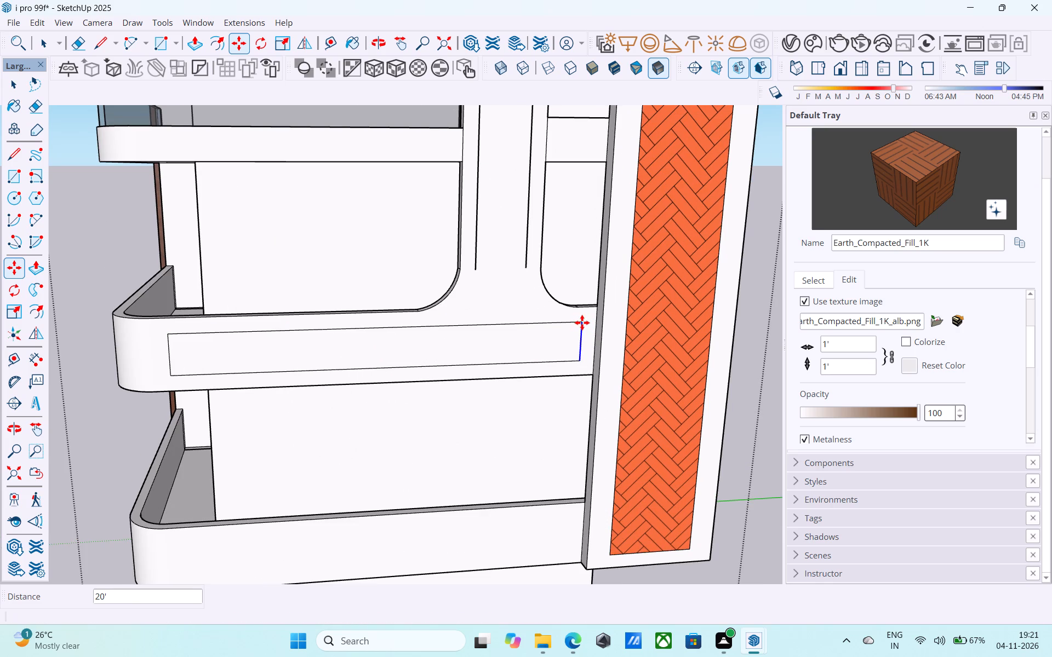
{"action": "key", "text": "slash"}
{"action": "type", "text": "27"}
{"action": "key", "text": "Return"}
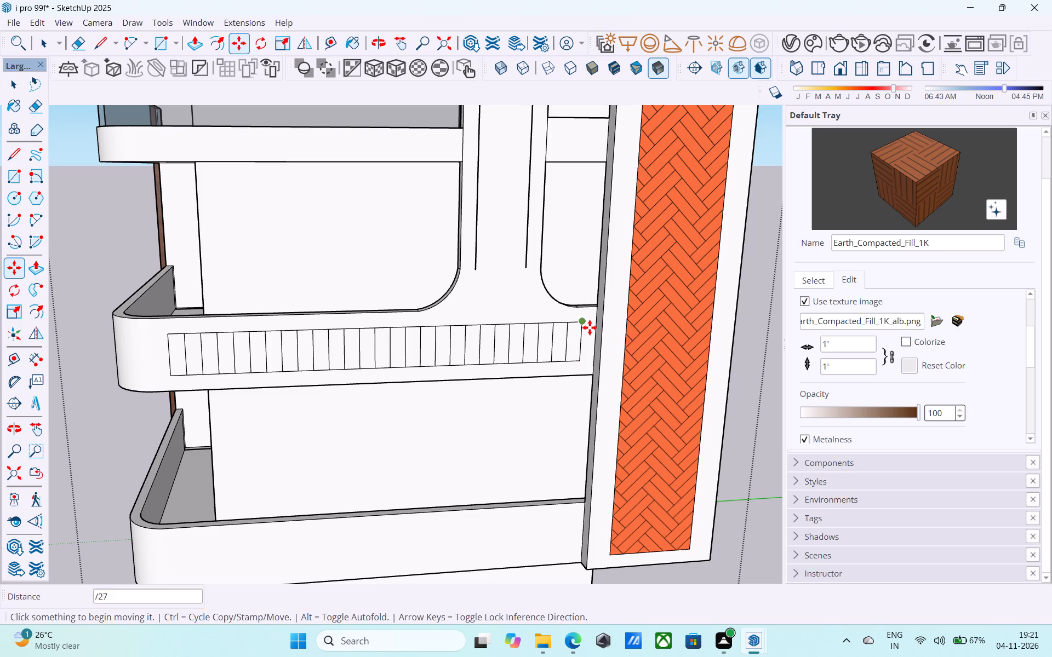
{"action": "key", "text": "space"}
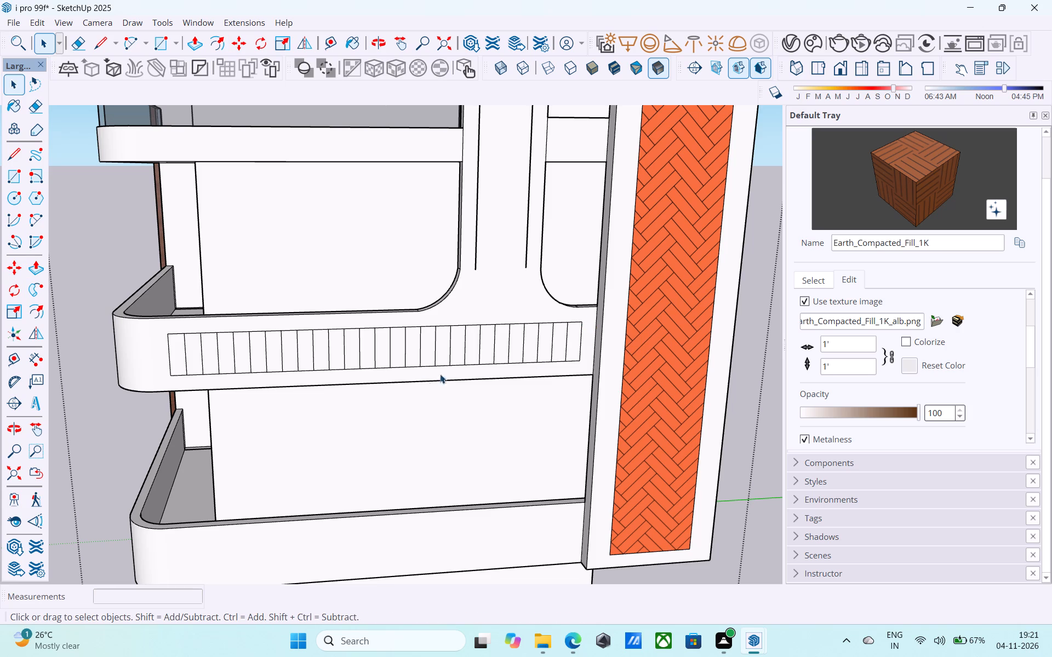
Push the first panel strip, nearest the parapet's rounded corner, 6" inward through the parapet.
{"action": "middle_click_drag", "start_coordinate": [191, 359], "coordinate": [296, 377], "text": "shift"}
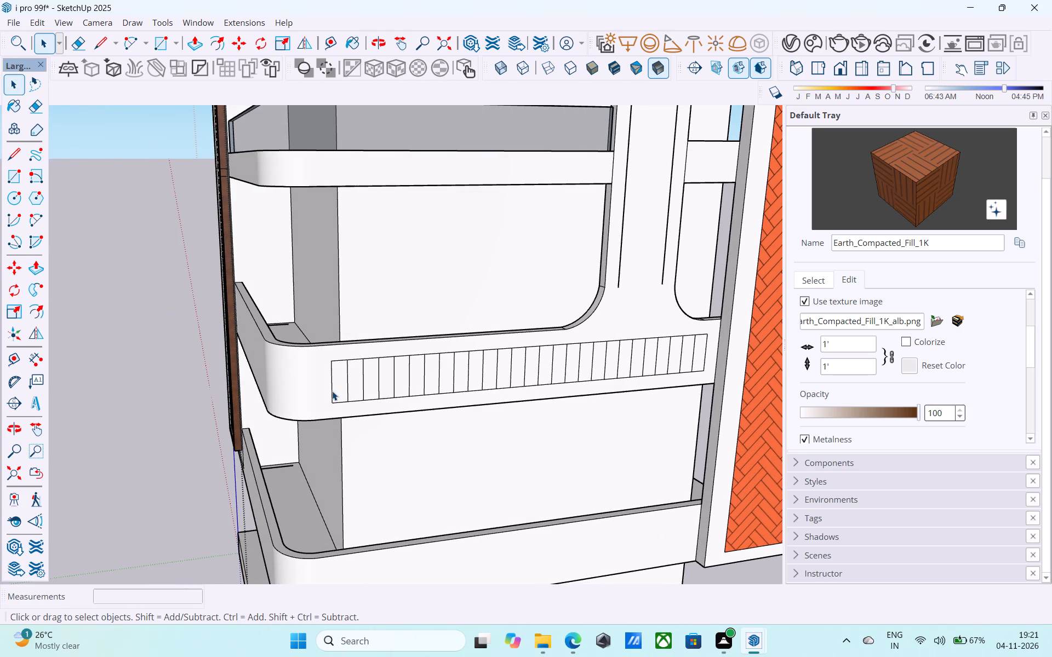
{"action": "scroll", "coordinate": [334, 389], "scroll_direction": "up", "scroll_amount": 10}
{"action": "left_click", "coordinate": [348, 388]}
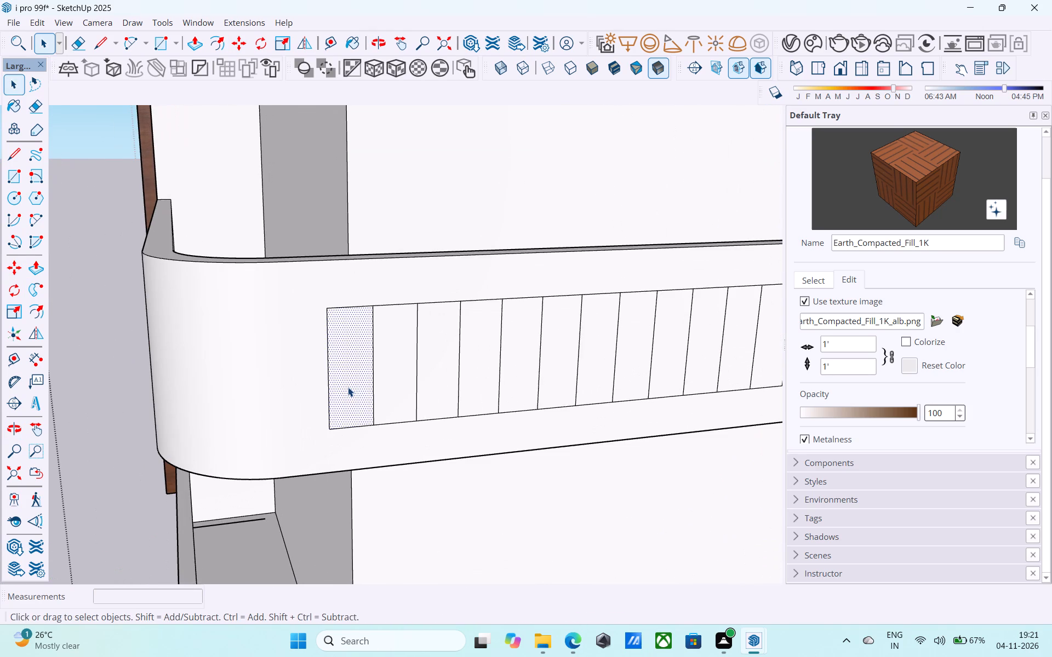
{"action": "middle_click_drag", "start_coordinate": [348, 387], "coordinate": [293, 435]}
{"action": "key", "text": "p"}
{"action": "left_click", "coordinate": [336, 400]}
{"action": "middle_click_drag", "start_coordinate": [367, 302], "coordinate": [300, 447]}
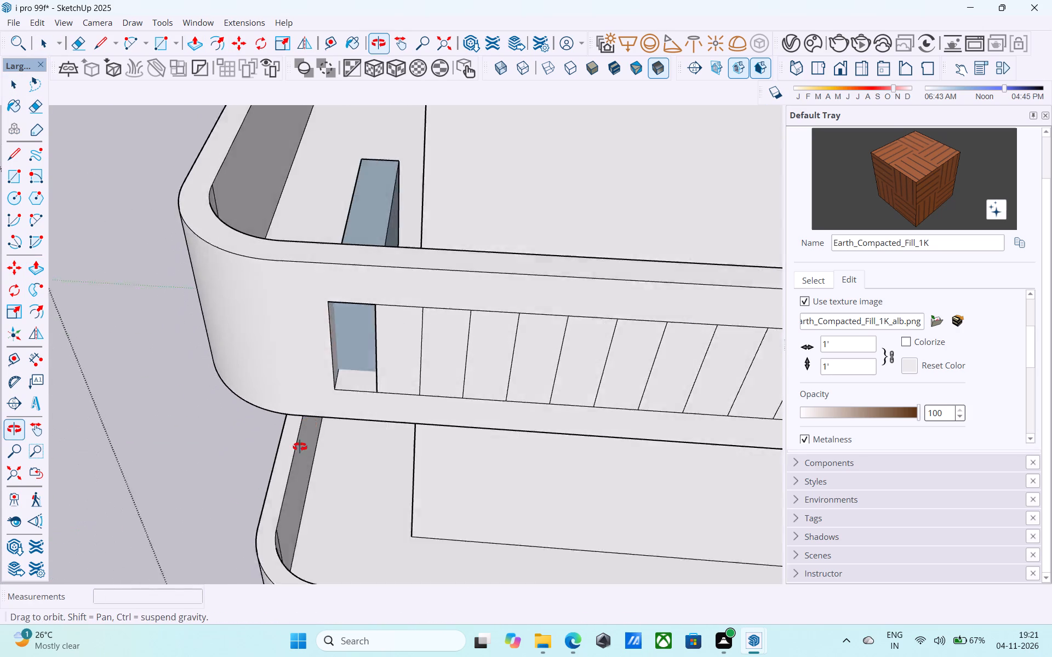
{"action": "middle_click_drag", "start_coordinate": [300, 447], "coordinate": [293, 459]}
{"action": "left_click", "coordinate": [423, 249]}
{"action": "middle_click_drag", "start_coordinate": [461, 383], "coordinate": [455, 309]}
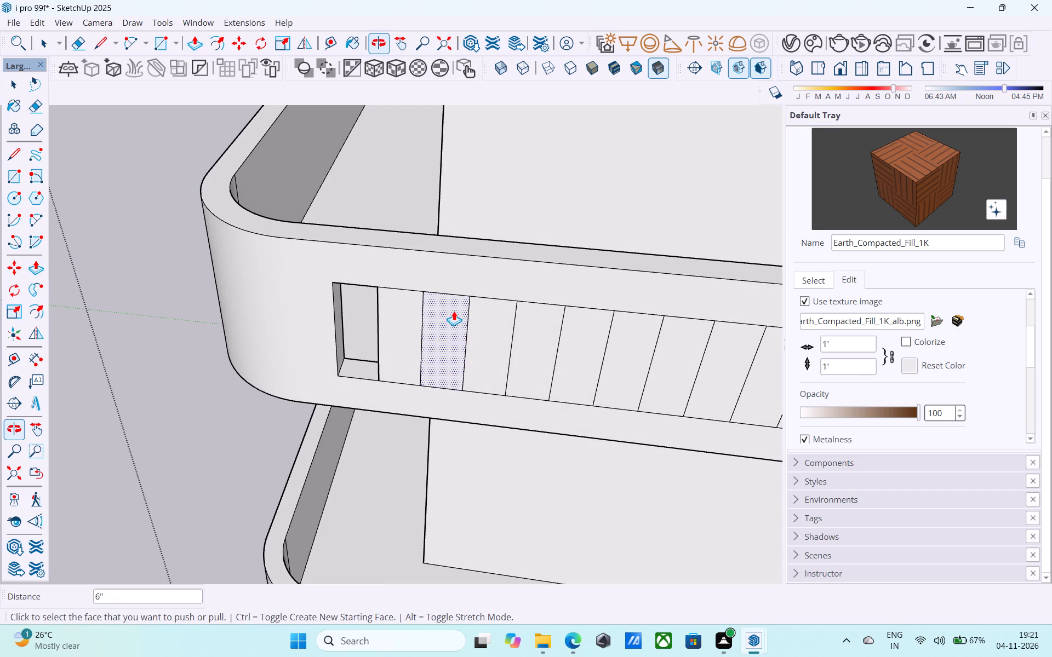
Repeat the 6" inward push on the third and fifth strips of the lower parapet panel, leaving the strips between them solid.
{"action": "double_click", "coordinate": [448, 321]}
{"action": "scroll", "coordinate": [448, 321], "scroll_direction": "down", "scroll_amount": 5}
{"action": "middle_click", "coordinate": [448, 321], "text": "shift"}
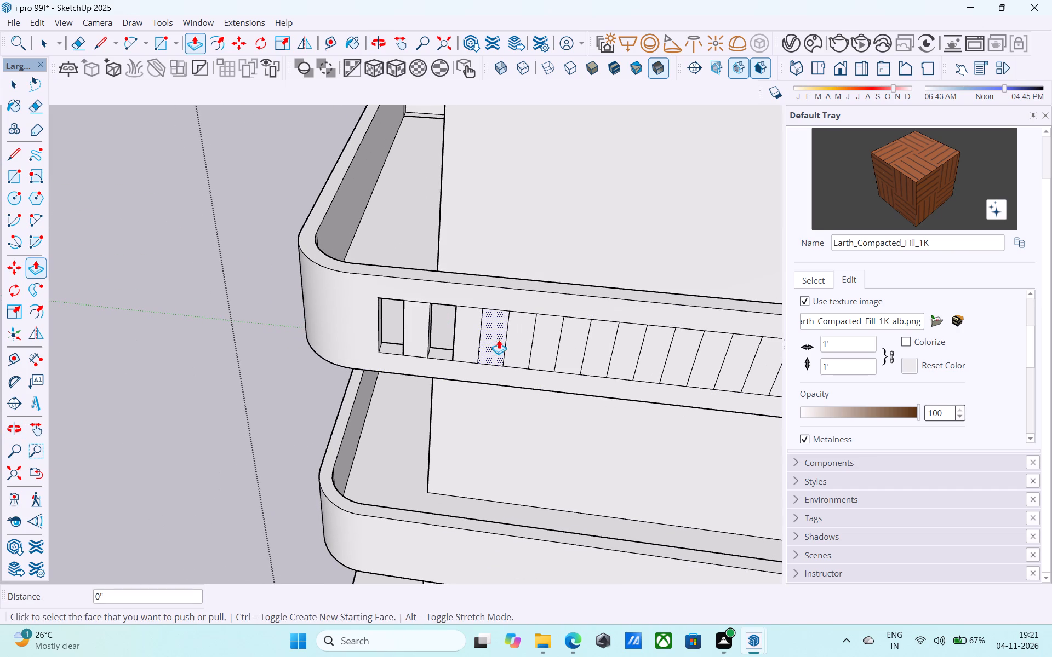
{"action": "double_click", "coordinate": [497, 338]}
Push the seventh and ninth strips of the parapet panel 6" inward, continuing the alternating openings.
{"action": "scroll", "coordinate": [533, 365], "scroll_direction": "down", "scroll_amount": 3}
{"action": "scroll", "coordinate": [533, 365], "scroll_direction": "up", "scroll_amount": 1}
{"action": "scroll", "coordinate": [531, 362], "scroll_direction": "down", "scroll_amount": 1}
{"action": "right_click_drag", "start_coordinate": [530, 364], "coordinate": [469, 359], "text": "shift"}
{"action": "middle_click_drag", "start_coordinate": [520, 358], "coordinate": [470, 360], "text": "shift"}
{"action": "middle_click_drag", "start_coordinate": [511, 365], "coordinate": [409, 373], "text": "shift"}
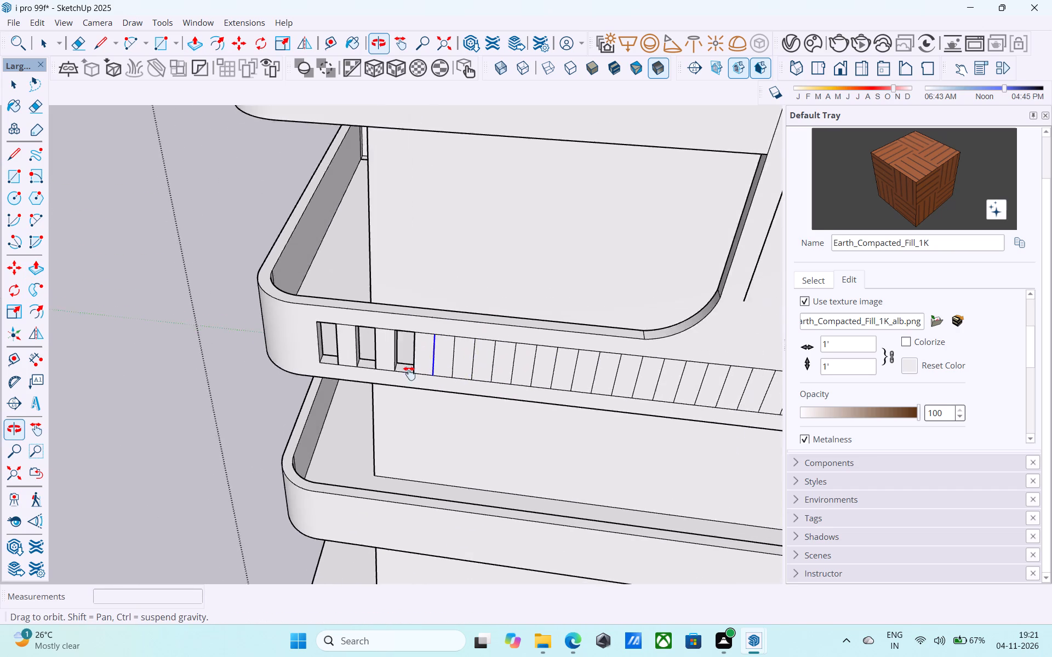
{"action": "middle_click_drag", "start_coordinate": [409, 373], "coordinate": [458, 329], "text": "shift"}
{"action": "scroll", "coordinate": [466, 358], "scroll_direction": "up", "scroll_amount": 8}
{"action": "key", "text": "space"}
{"action": "left_click", "coordinate": [410, 343]}
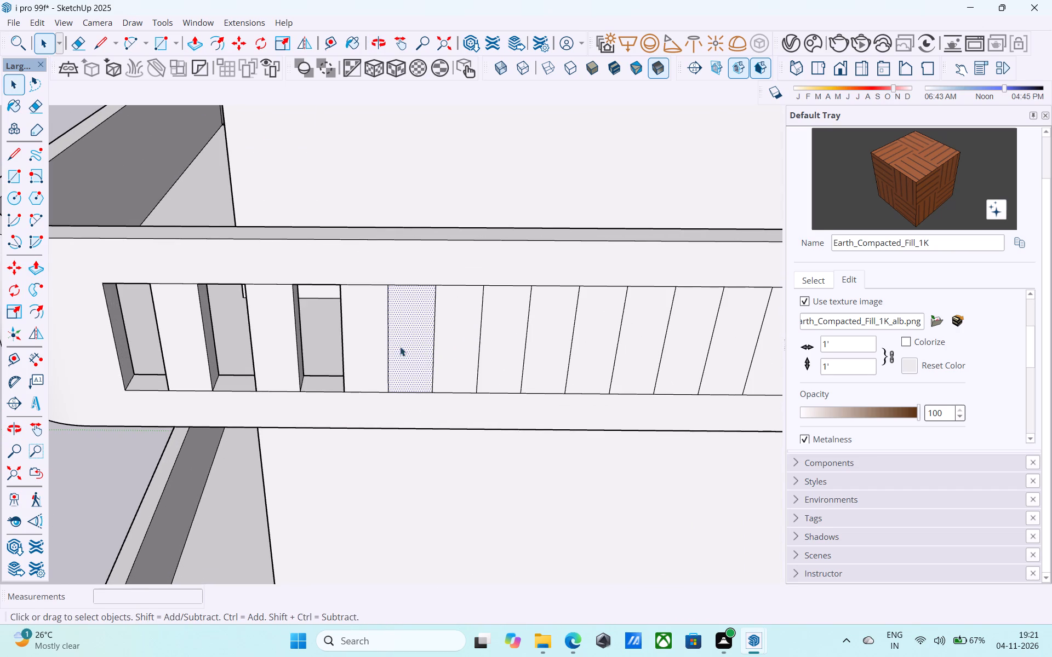
{"action": "key", "text": "p"}
{"action": "double_click", "coordinate": [400, 347]}
{"action": "double_click", "coordinate": [495, 344]}
Push the eleventh, thirteenth and fifteenth strips of the parapet panel 6" inward with the same alternating spacing.
{"action": "scroll", "coordinate": [495, 344], "scroll_direction": "down", "scroll_amount": 1}
{"action": "middle_click_drag", "start_coordinate": [495, 344], "coordinate": [382, 316], "text": "shift"}
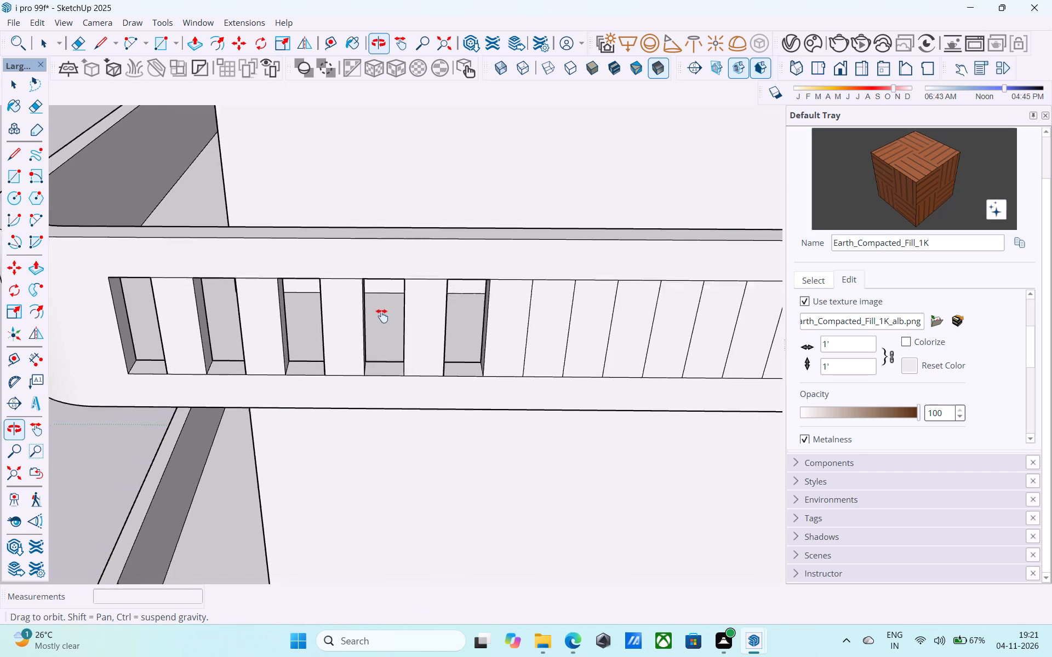
{"action": "middle_click_drag", "start_coordinate": [382, 316], "coordinate": [361, 314], "text": "shift"}
{"action": "double_click", "coordinate": [432, 313]}
{"action": "double_click", "coordinate": [497, 308]}
{"action": "middle_click_drag", "start_coordinate": [497, 307], "coordinate": [413, 301], "text": "shift"}
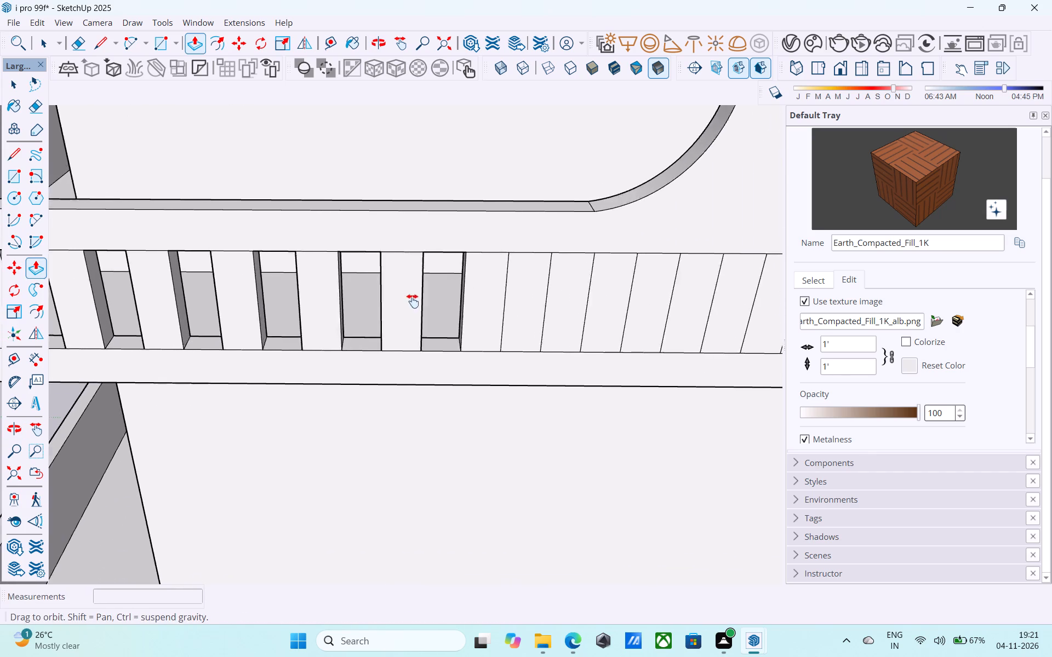
{"action": "middle_click_drag", "start_coordinate": [413, 301], "coordinate": [384, 293], "text": "shift"}
{"action": "double_click", "coordinate": [448, 287]}
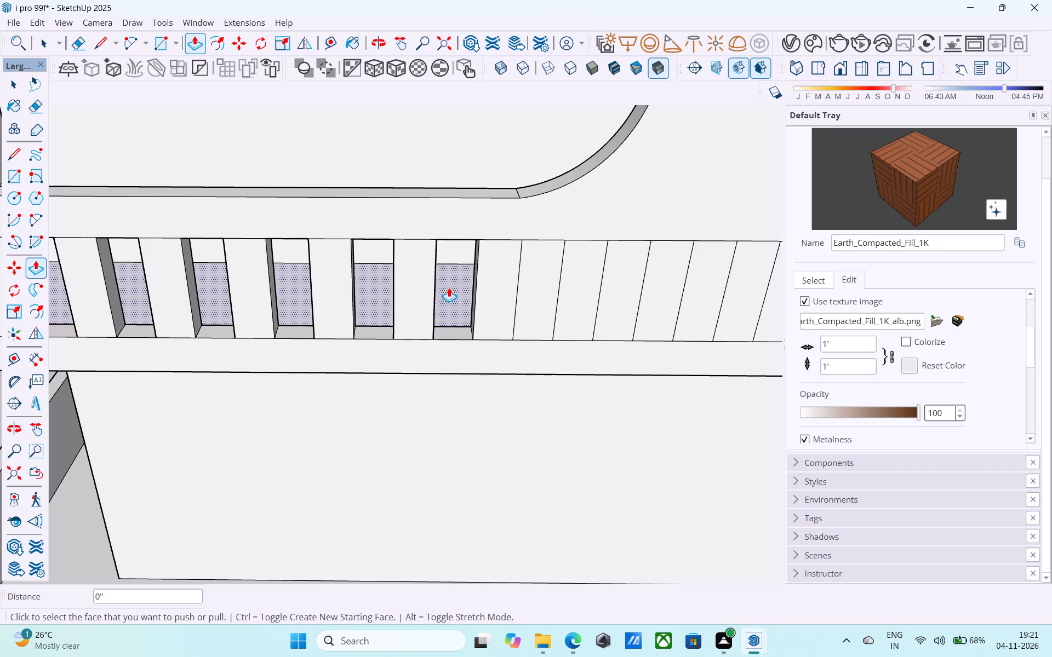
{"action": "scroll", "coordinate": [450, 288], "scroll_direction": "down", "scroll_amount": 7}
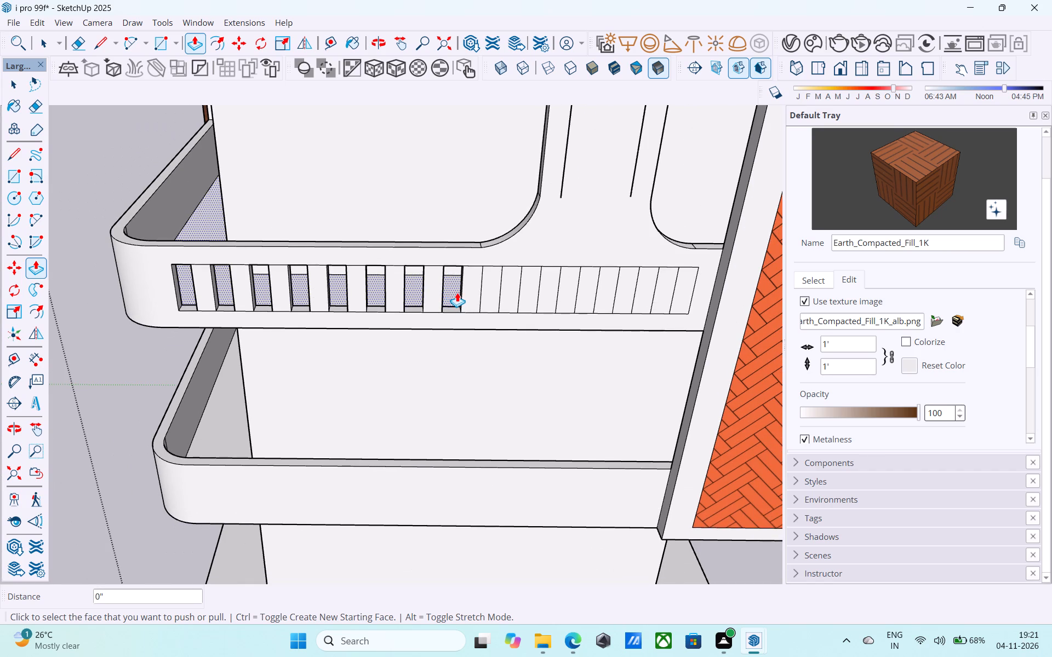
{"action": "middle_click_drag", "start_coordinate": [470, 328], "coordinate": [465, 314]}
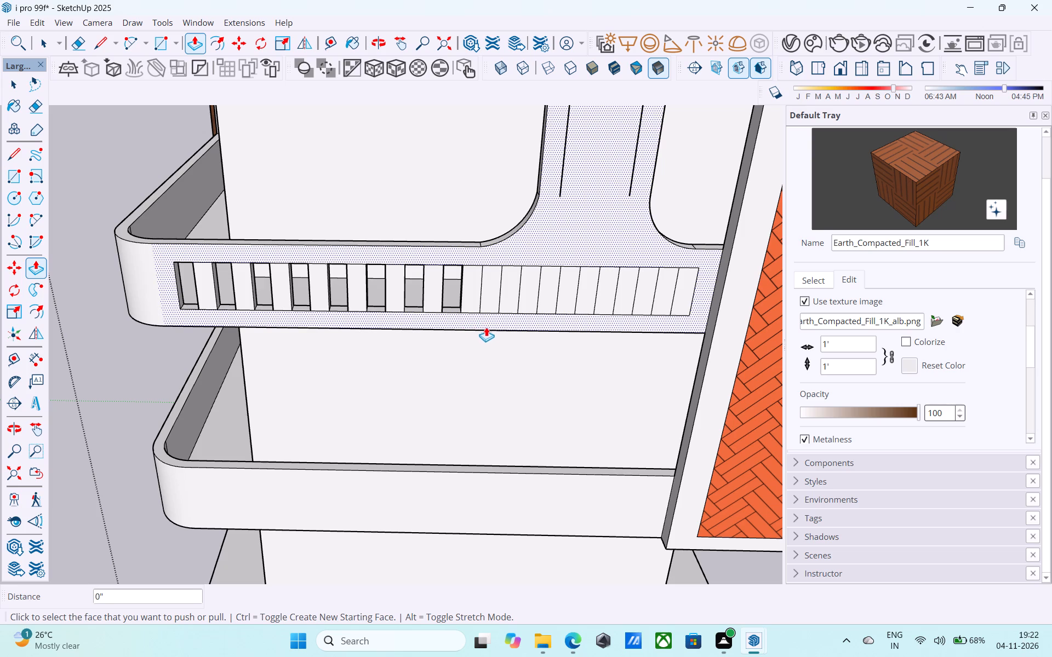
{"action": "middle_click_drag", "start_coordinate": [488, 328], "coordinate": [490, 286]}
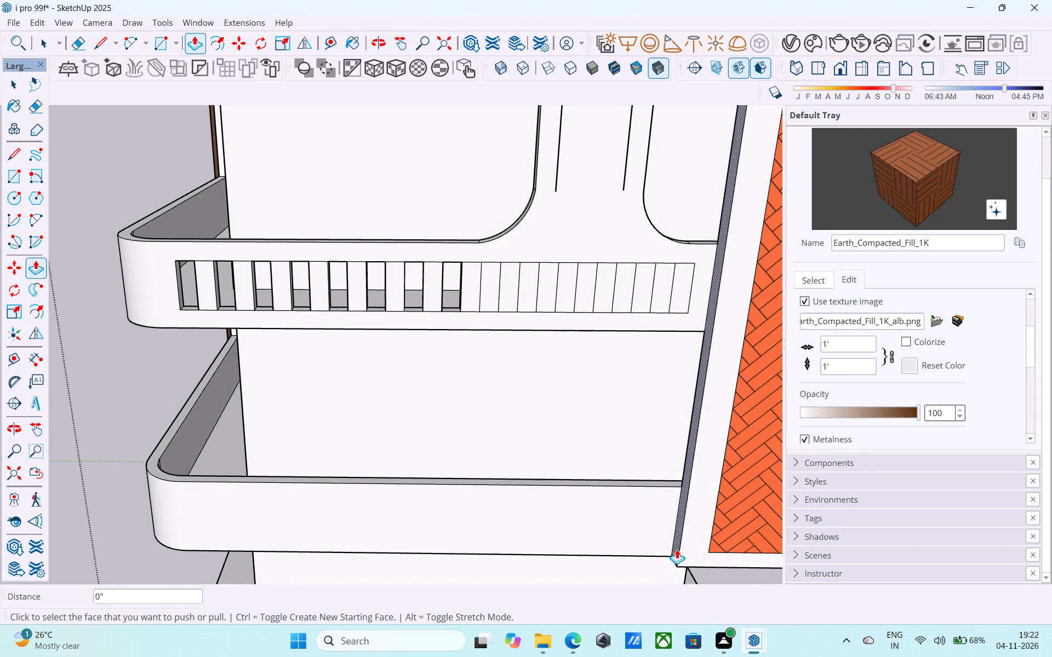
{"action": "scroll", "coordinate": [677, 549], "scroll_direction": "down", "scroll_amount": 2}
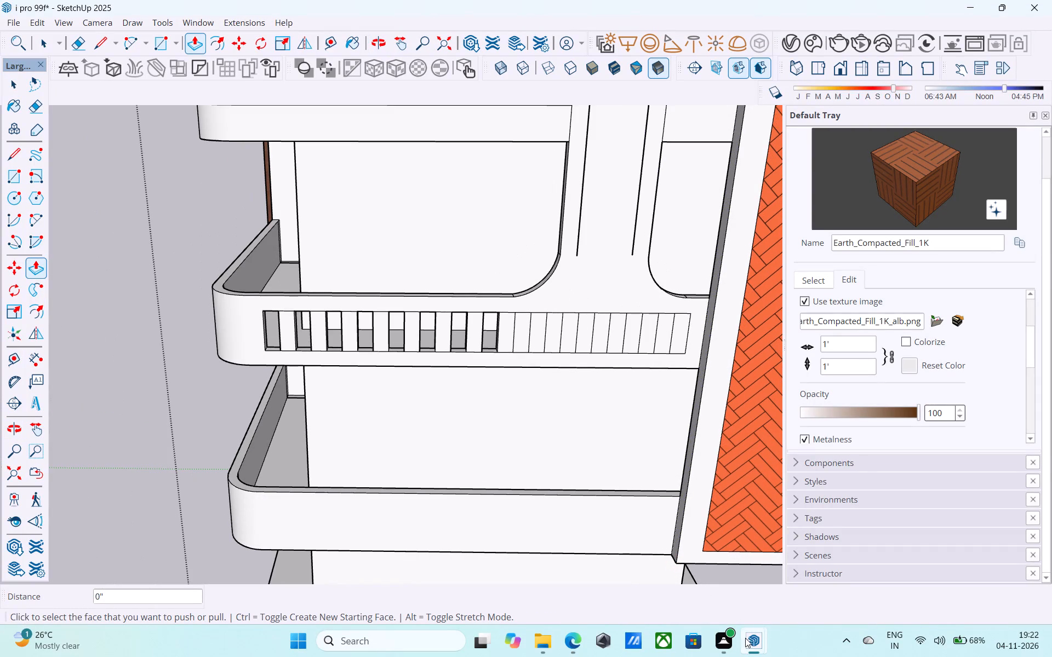
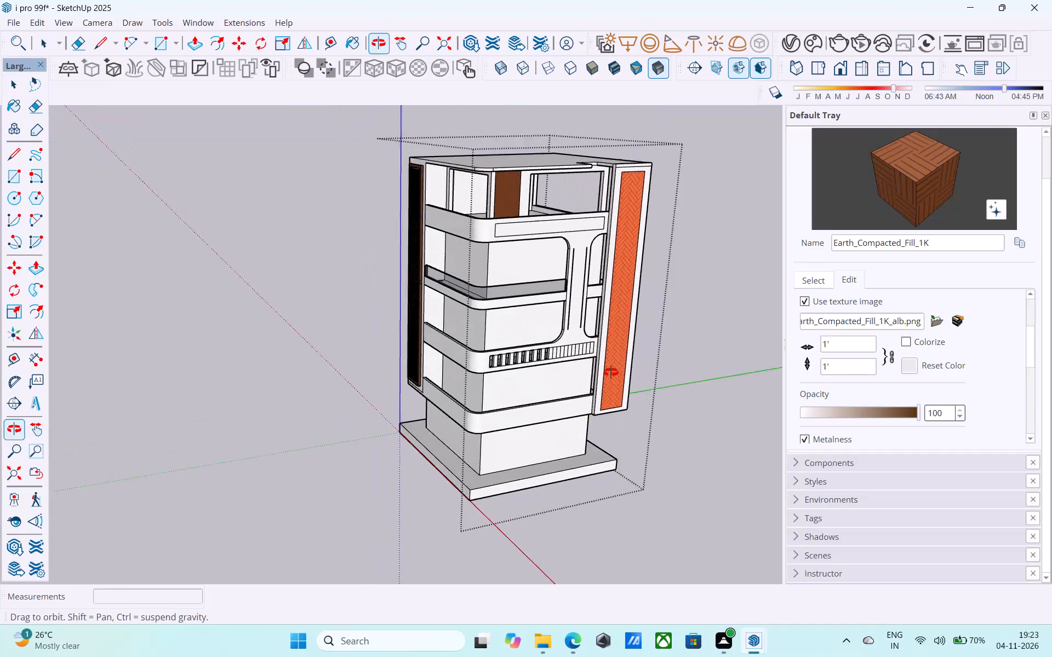
Place a vertical guide 6' in from the ground-floor wall's outer edge, on the side nearest the orange herringbone column.
{"action": "scroll", "coordinate": [590, 399], "scroll_direction": "up", "scroll_amount": 8}
{"action": "middle_click_drag", "start_coordinate": [567, 383], "coordinate": [568, 389]}
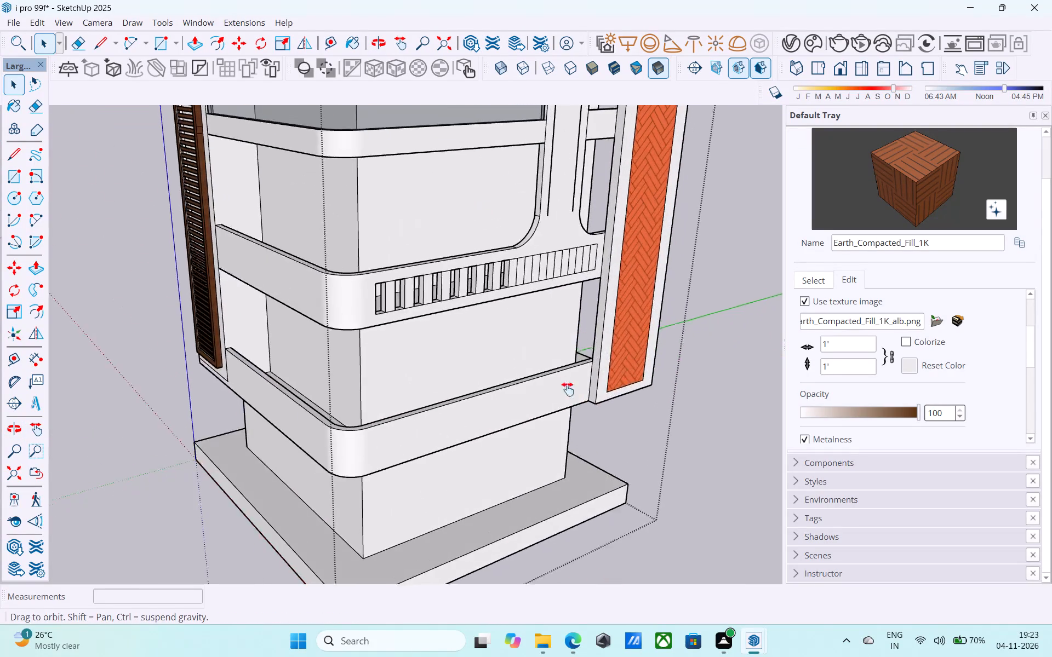
{"action": "middle_click_drag", "start_coordinate": [568, 389], "coordinate": [669, 482]}
{"action": "scroll", "coordinate": [647, 457], "scroll_direction": "up", "scroll_amount": 2}
{"action": "scroll", "coordinate": [645, 455], "scroll_direction": "down", "scroll_amount": 1}
{"action": "scroll", "coordinate": [645, 455], "scroll_direction": "up", "scroll_amount": 2}
{"action": "middle_click_drag", "start_coordinate": [614, 436], "coordinate": [594, 442]}
{"action": "middle_click_drag", "start_coordinate": [557, 411], "coordinate": [512, 332]}
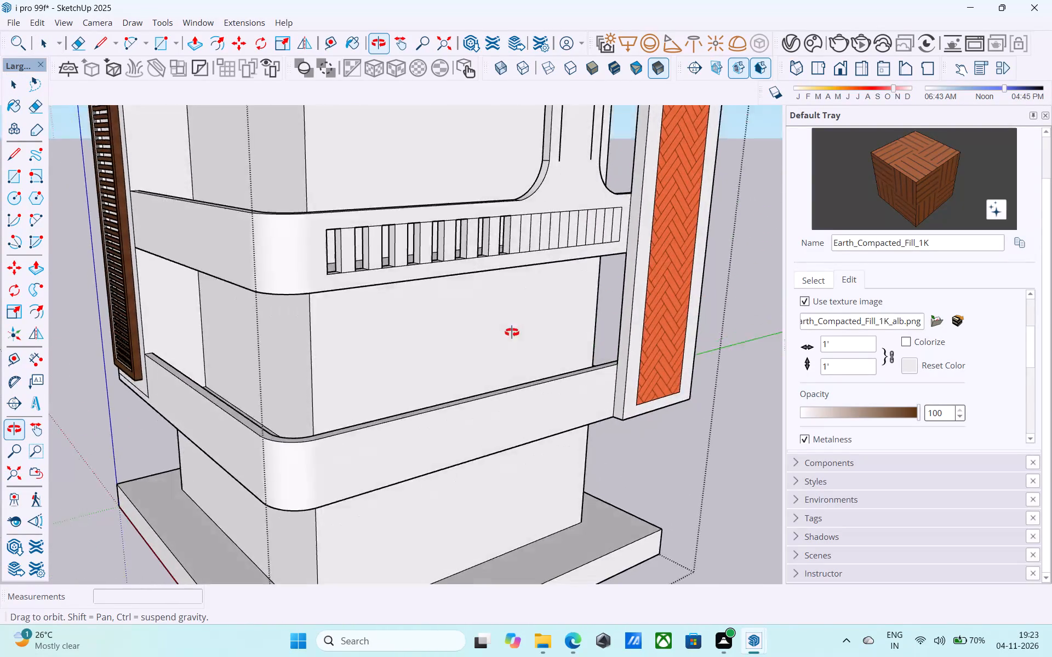
{"action": "middle_click_drag", "start_coordinate": [512, 332], "coordinate": [508, 303]}
{"action": "middle_click_drag", "start_coordinate": [546, 498], "coordinate": [521, 493]}
{"action": "key", "text": "t"}
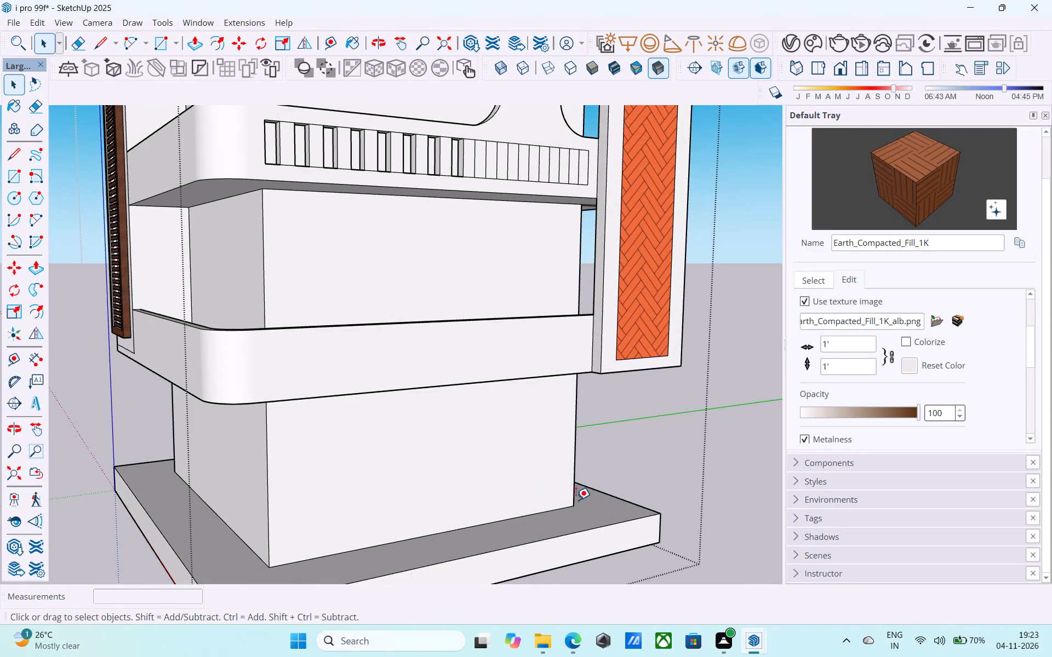
{"action": "left_click", "coordinate": [575, 481]}
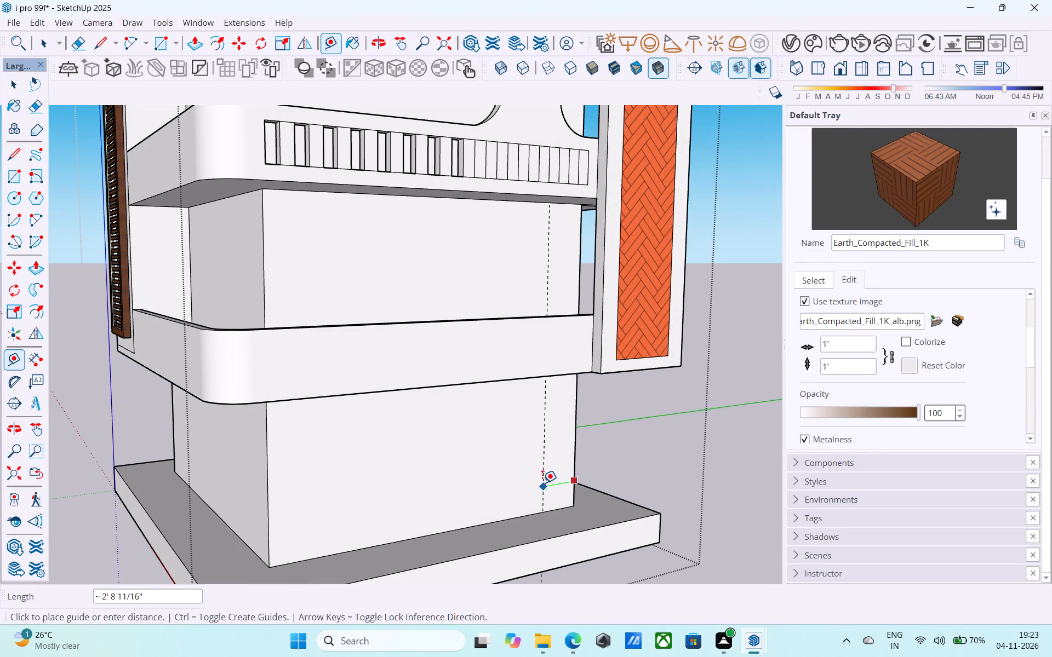
{"action": "middle_click_drag", "start_coordinate": [541, 483], "coordinate": [378, 524]}
{"action": "scroll", "coordinate": [376, 519], "scroll_direction": "up", "scroll_amount": 4}
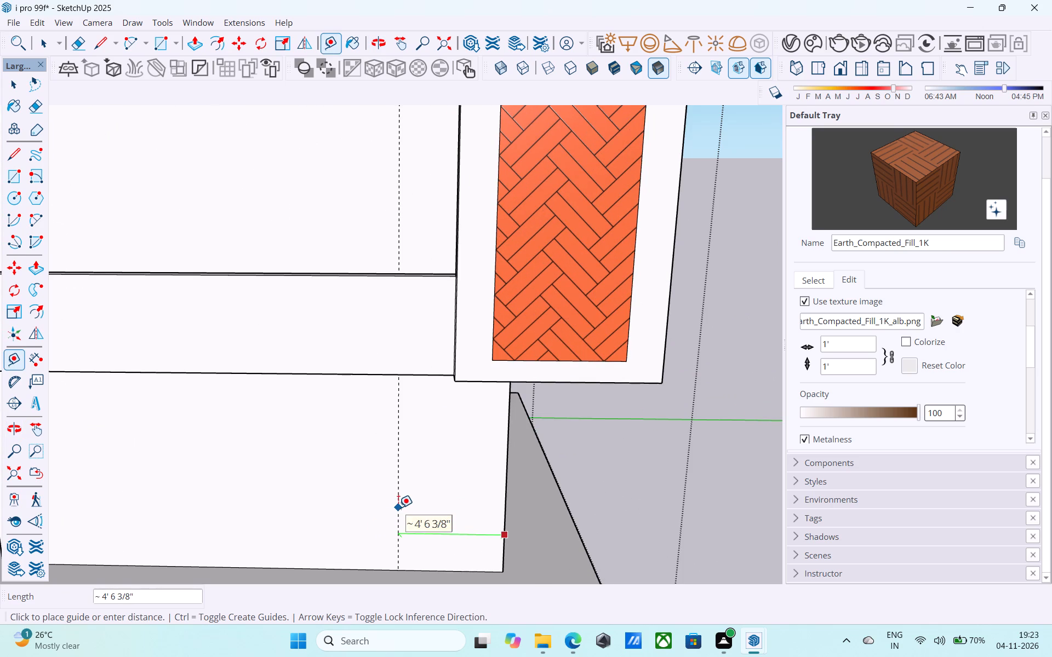
{"action": "middle_click_drag", "start_coordinate": [392, 508], "coordinate": [481, 512]}
{"action": "scroll", "coordinate": [484, 509], "scroll_direction": "down", "scroll_amount": 6}
{"action": "middle_click_drag", "start_coordinate": [484, 509], "coordinate": [502, 514]}
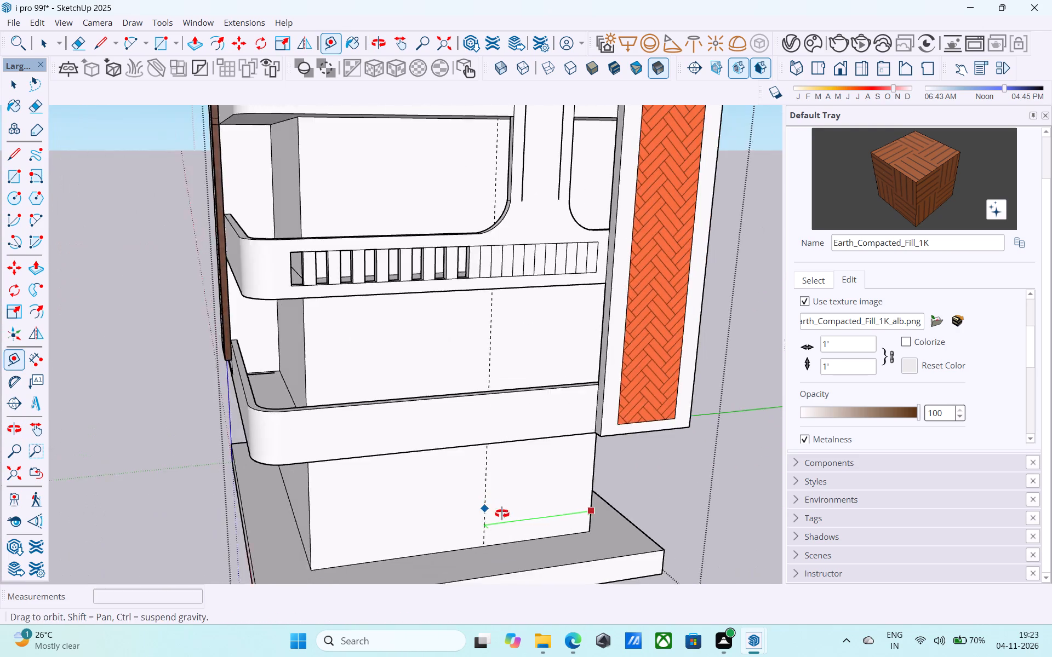
{"action": "middle_click_drag", "start_coordinate": [502, 514], "coordinate": [578, 510]}
{"action": "scroll", "coordinate": [588, 489], "scroll_direction": "up", "scroll_amount": 6}
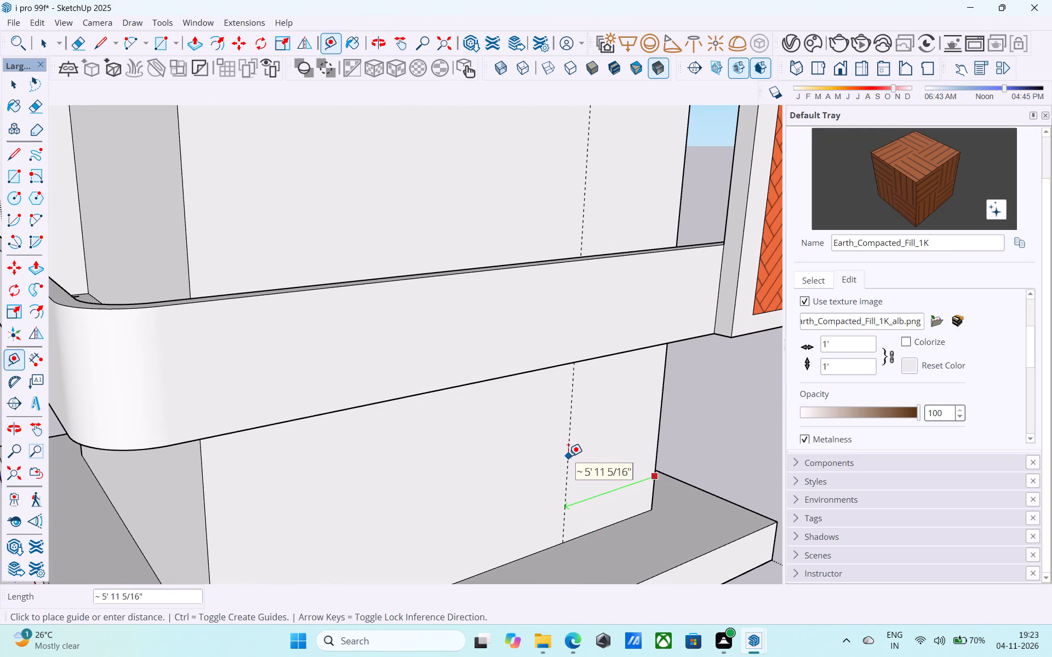
{"action": "type", "text": "6'"}
{"action": "key", "text": "Return"}
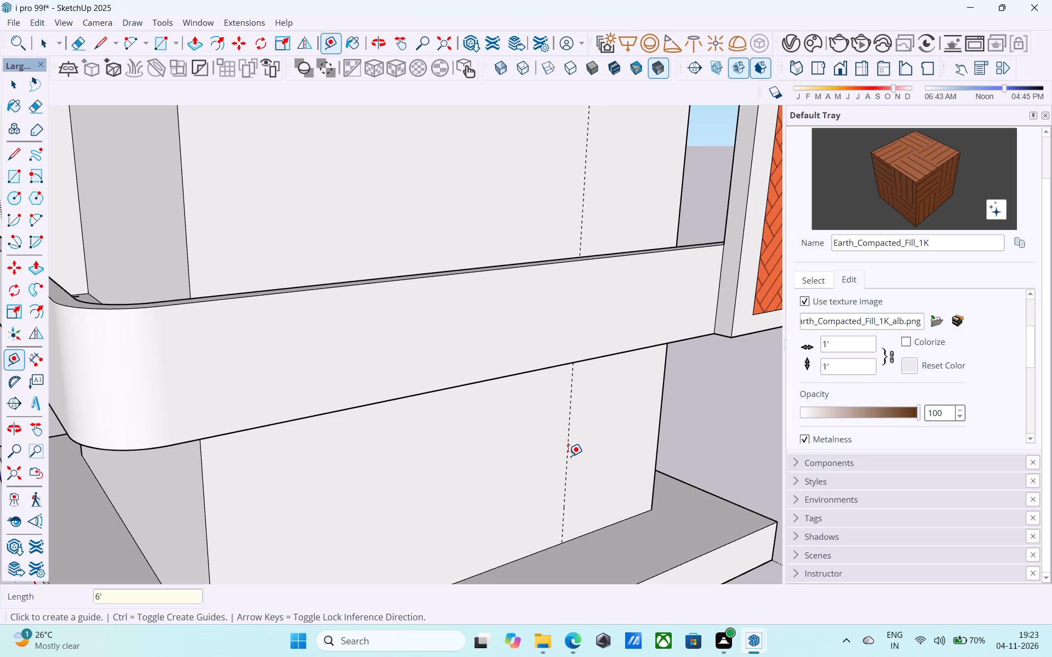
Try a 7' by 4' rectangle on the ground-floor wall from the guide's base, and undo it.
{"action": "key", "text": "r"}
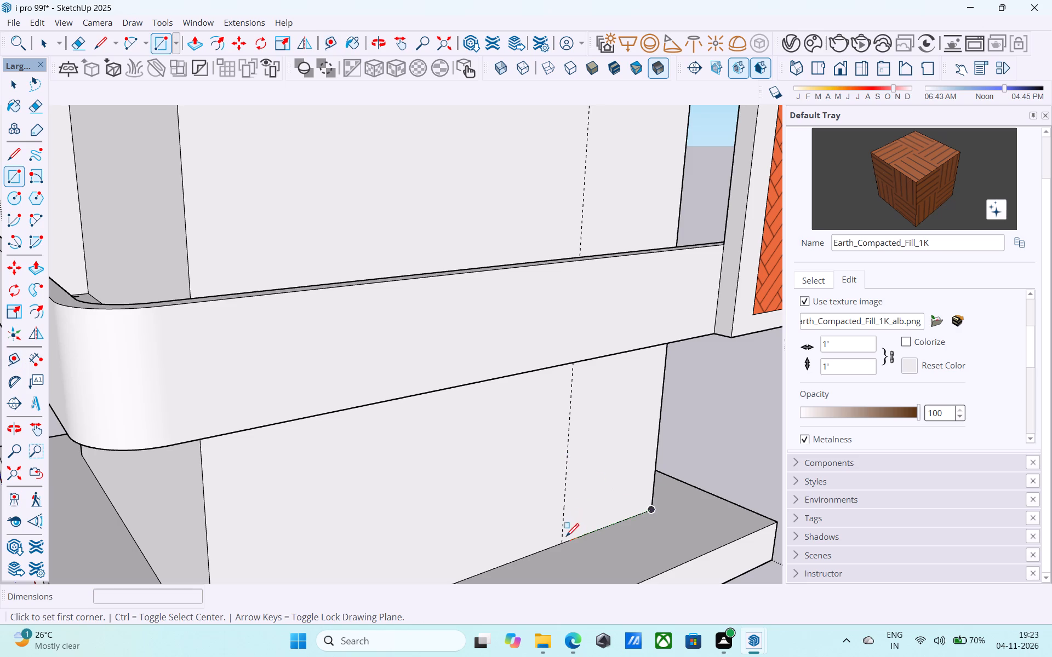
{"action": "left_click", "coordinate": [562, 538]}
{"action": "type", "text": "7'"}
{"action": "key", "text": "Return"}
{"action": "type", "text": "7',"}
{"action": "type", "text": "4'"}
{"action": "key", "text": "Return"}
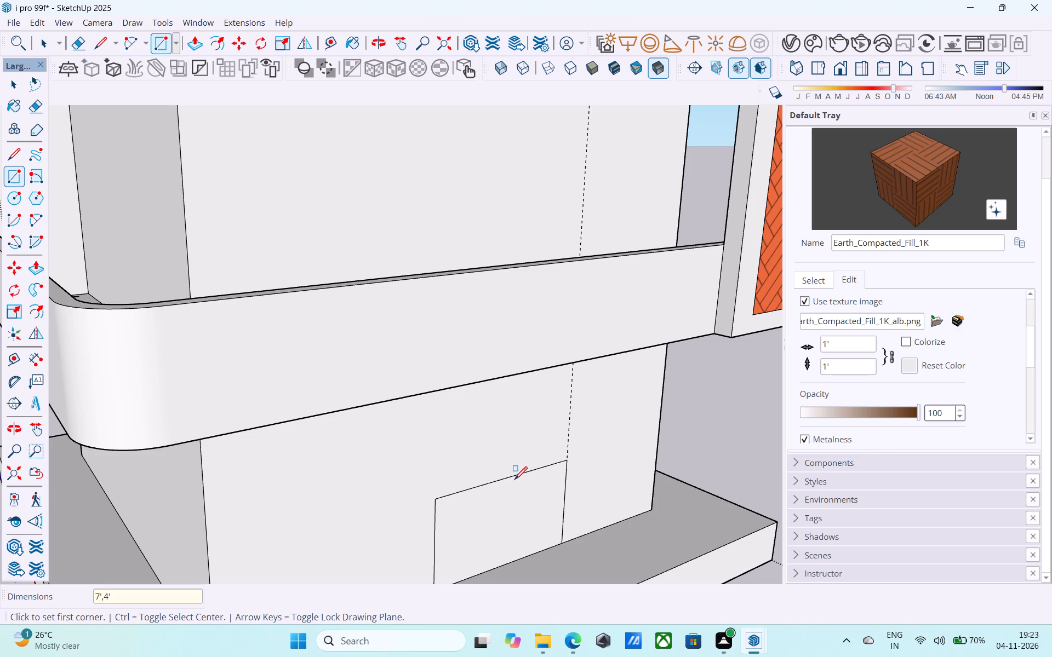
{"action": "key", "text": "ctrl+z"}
Draw a door outline 4' wide and 7' high on the ground-floor wall, starting where the guide meets the plinth.
{"action": "key", "text": "space"}
{"action": "type", "text": "r"}
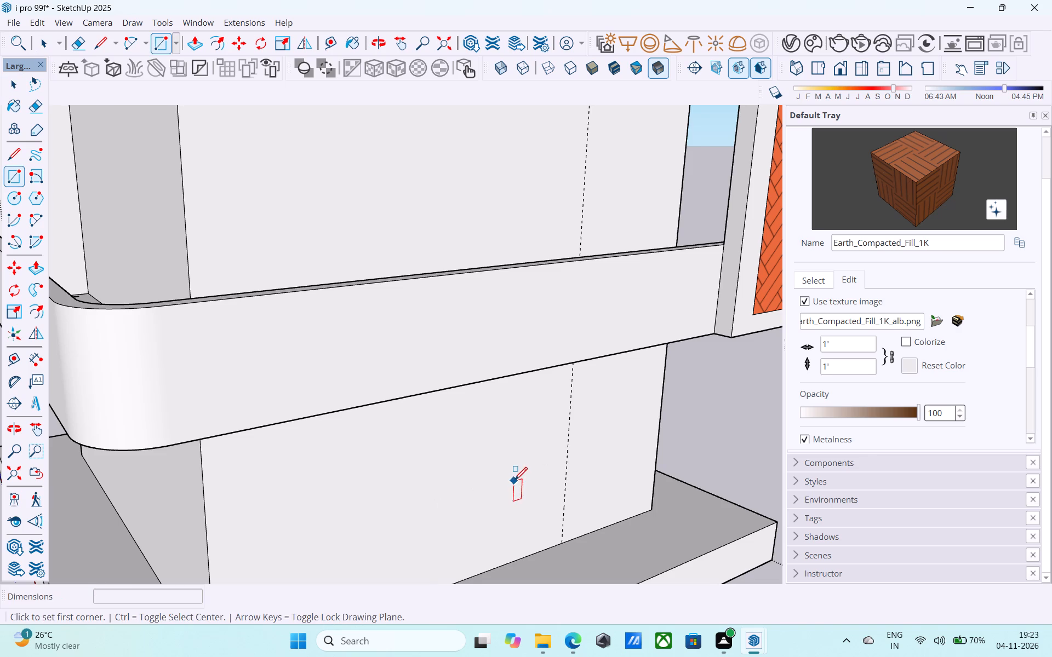
{"action": "scroll", "coordinate": [514, 481], "scroll_direction": "down", "scroll_amount": 2}
{"action": "middle_click_drag", "start_coordinate": [514, 481], "coordinate": [527, 407], "text": "shift"}
{"action": "scroll", "coordinate": [563, 463], "scroll_direction": "up", "scroll_amount": 7}
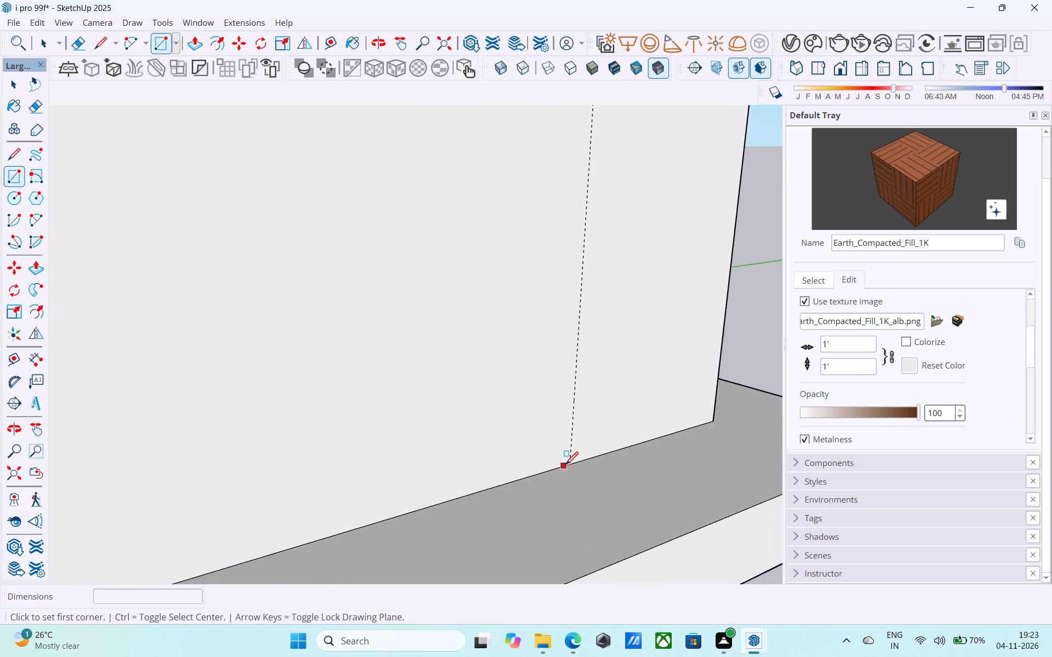
{"action": "scroll", "coordinate": [565, 466], "scroll_direction": "up", "scroll_amount": 4}
{"action": "left_click", "coordinate": [572, 462]}
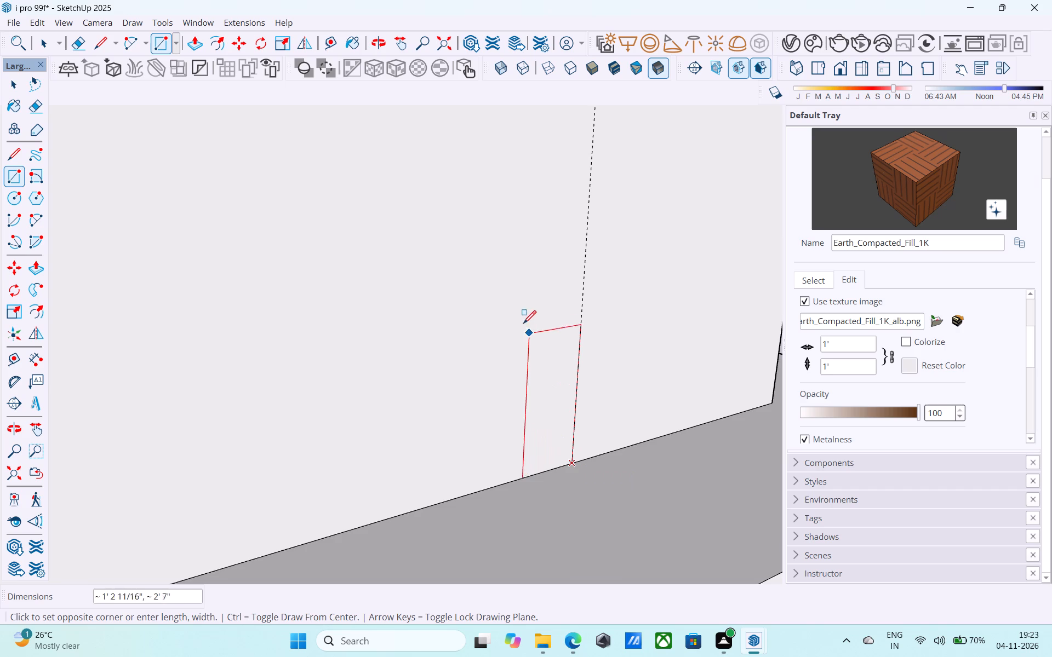
{"action": "type", "text": "7',"}
{"action": "type", "text": "3'"}
{"action": "key", "text": "Return"}
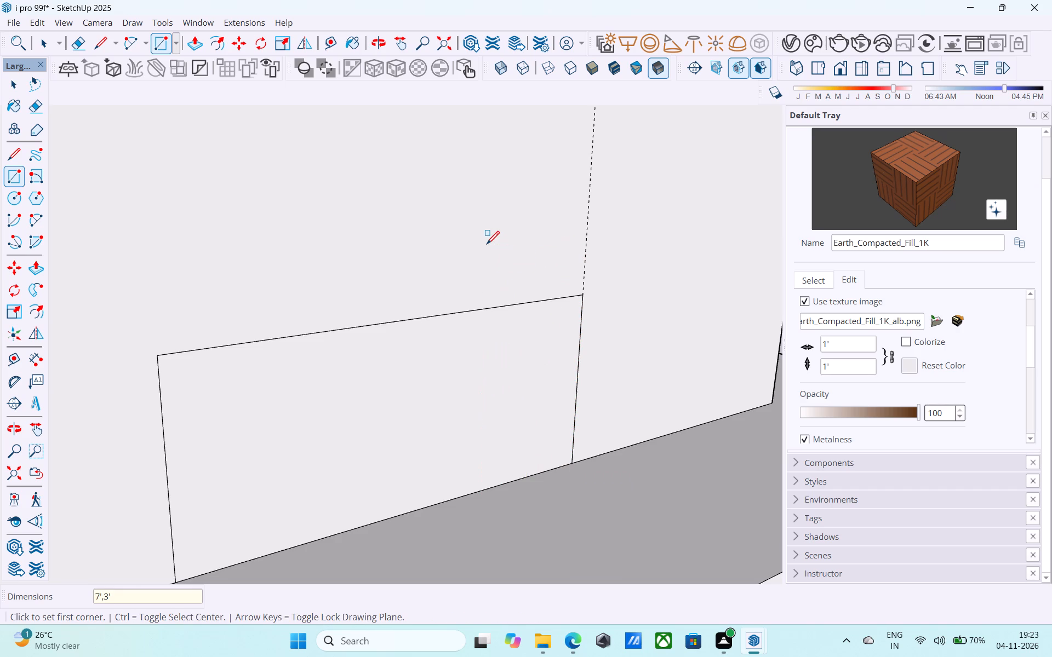
{"action": "type", "text": "3',7'"}
{"action": "key", "text": "Return"}
{"action": "type", "text": "7',4'"}
{"action": "key", "text": "Return"}
{"action": "type", "text": "4',7'"}
{"action": "key", "text": "Return"}
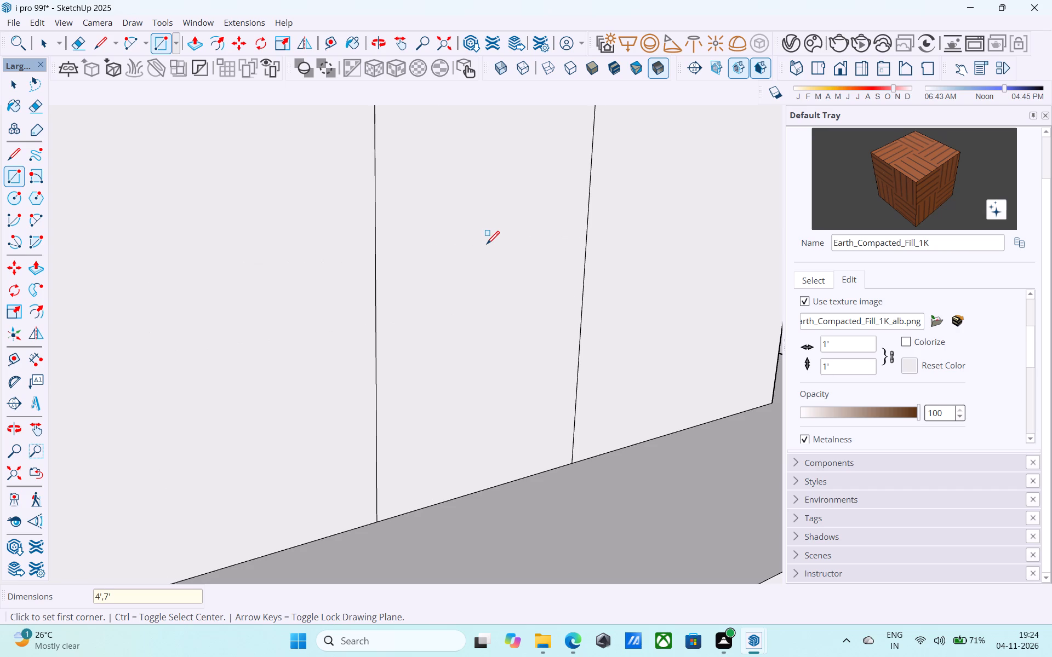
{"action": "key", "text": "space"}
Draw a 4' by 7' door outline on the wall one floor up, starting at the guide's foot behind the plain parapet.
{"action": "scroll", "coordinate": [491, 286], "scroll_direction": "down", "scroll_amount": 10}
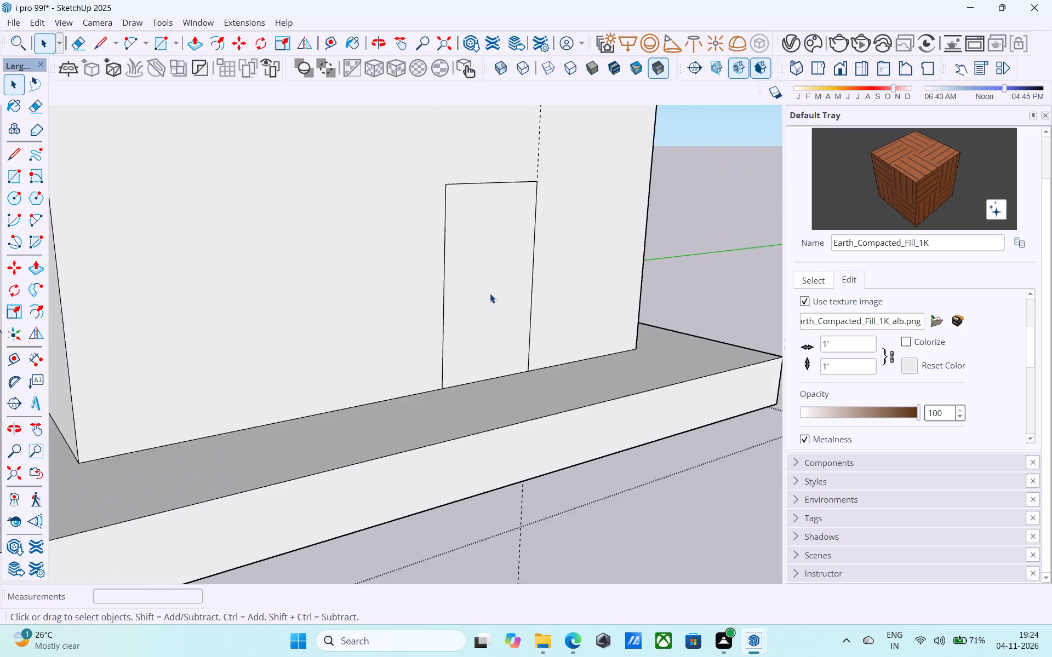
{"action": "scroll", "coordinate": [490, 293], "scroll_direction": "down", "scroll_amount": 1}
{"action": "middle_click_drag", "start_coordinate": [491, 293], "coordinate": [526, 487]}
{"action": "scroll", "coordinate": [538, 440], "scroll_direction": "down", "scroll_amount": 4}
{"action": "middle_click_drag", "start_coordinate": [540, 441], "coordinate": [532, 486]}
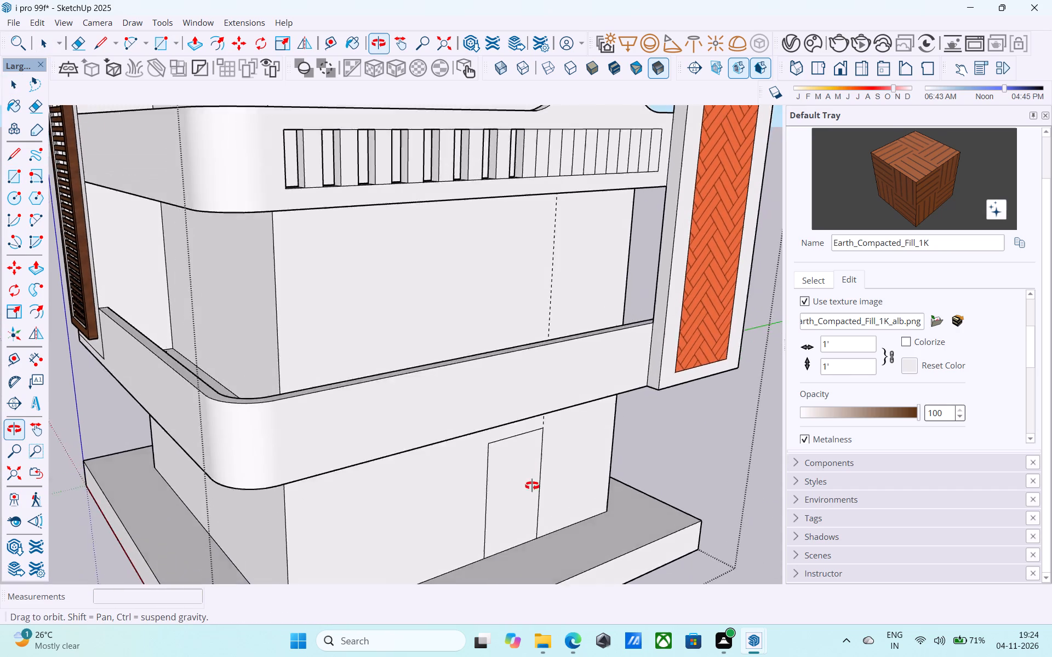
{"action": "middle_click_drag", "start_coordinate": [532, 486], "coordinate": [540, 532]}
{"action": "middle_click_drag", "start_coordinate": [540, 476], "coordinate": [546, 514]}
{"action": "scroll", "coordinate": [554, 448], "scroll_direction": "up", "scroll_amount": 4}
{"action": "key", "text": "r"}
{"action": "scroll", "coordinate": [561, 460], "scroll_direction": "up", "scroll_amount": 3}
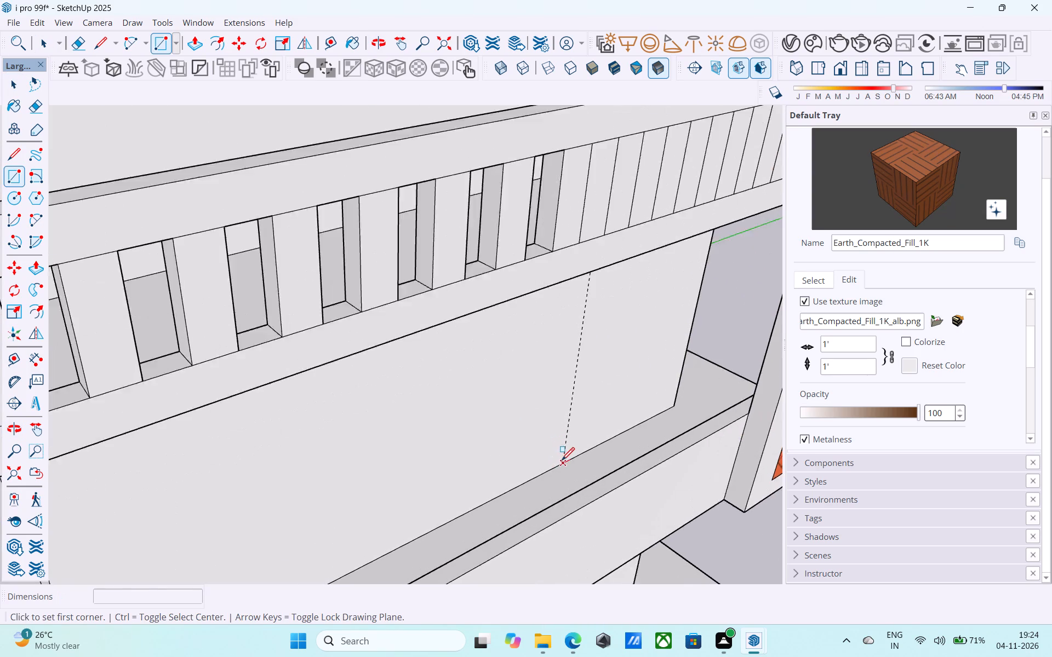
{"action": "scroll", "coordinate": [562, 462], "scroll_direction": "up", "scroll_amount": 3}
{"action": "left_click", "coordinate": [564, 463]}
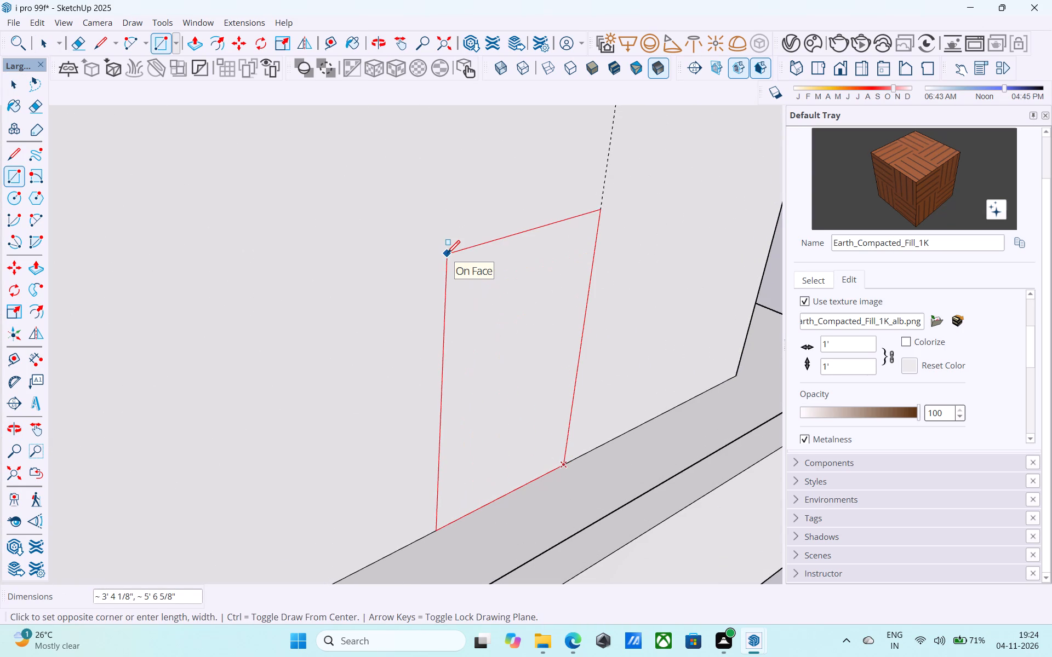
{"action": "type", "text": "4',7'"}
{"action": "key", "text": "Return"}
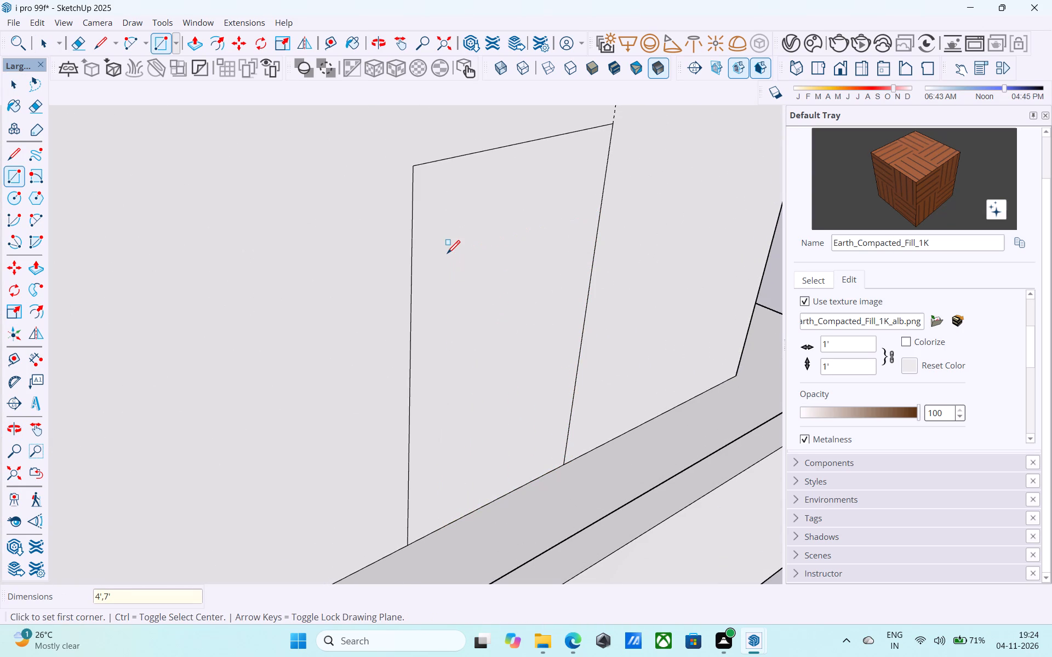
{"action": "key", "text": "space"}
Draw a 4' by 7' door outline from the guide on the wall behind the parapet with strip openings.
{"action": "scroll", "coordinate": [447, 255], "scroll_direction": "down", "scroll_amount": 20}
{"action": "middle_click_drag", "start_coordinate": [452, 258], "coordinate": [527, 418], "text": "shift"}
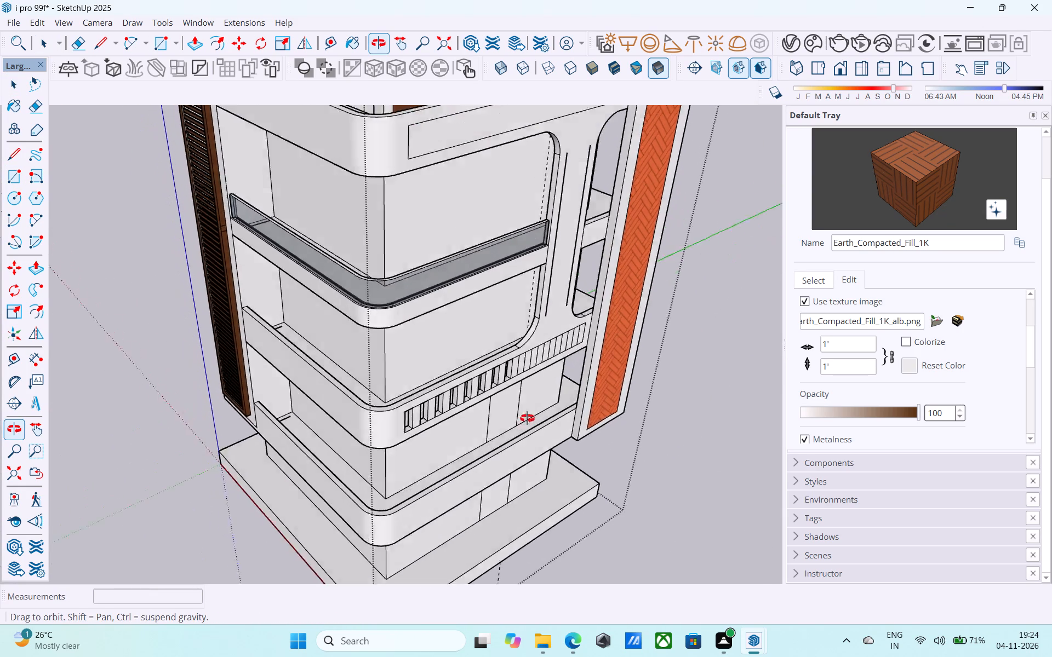
{"action": "middle_click_drag", "start_coordinate": [527, 418], "coordinate": [539, 406], "text": "shift"}
{"action": "middle_click_drag", "start_coordinate": [524, 328], "coordinate": [504, 309]}
{"action": "key", "text": "r"}
{"action": "scroll", "coordinate": [501, 309], "scroll_direction": "up", "scroll_amount": 8}
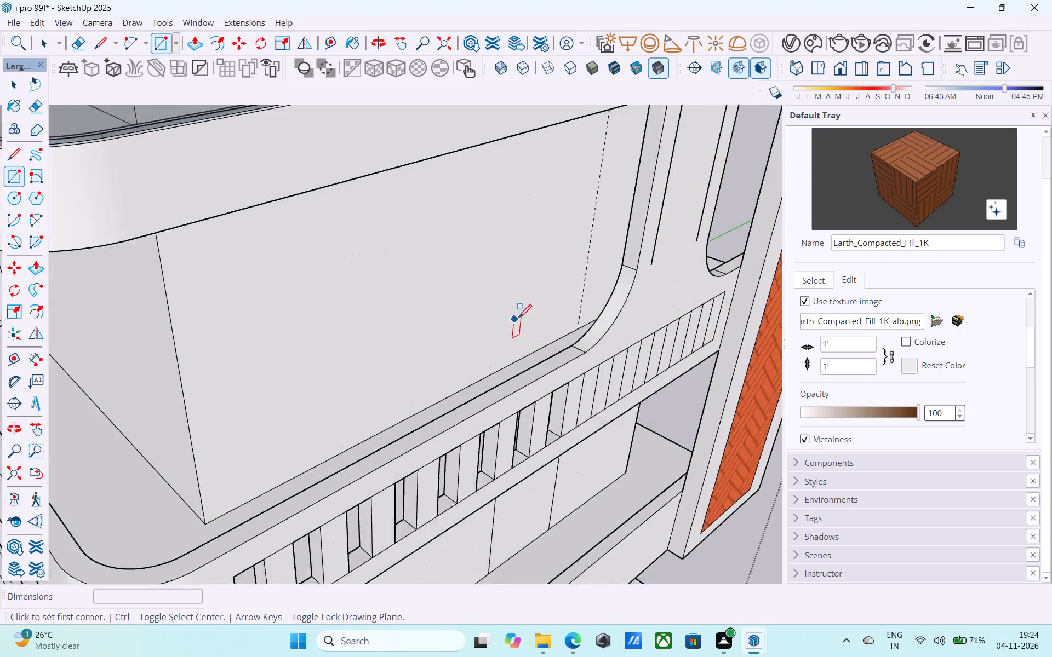
{"action": "scroll", "coordinate": [519, 319], "scroll_direction": "up", "scroll_amount": 6}
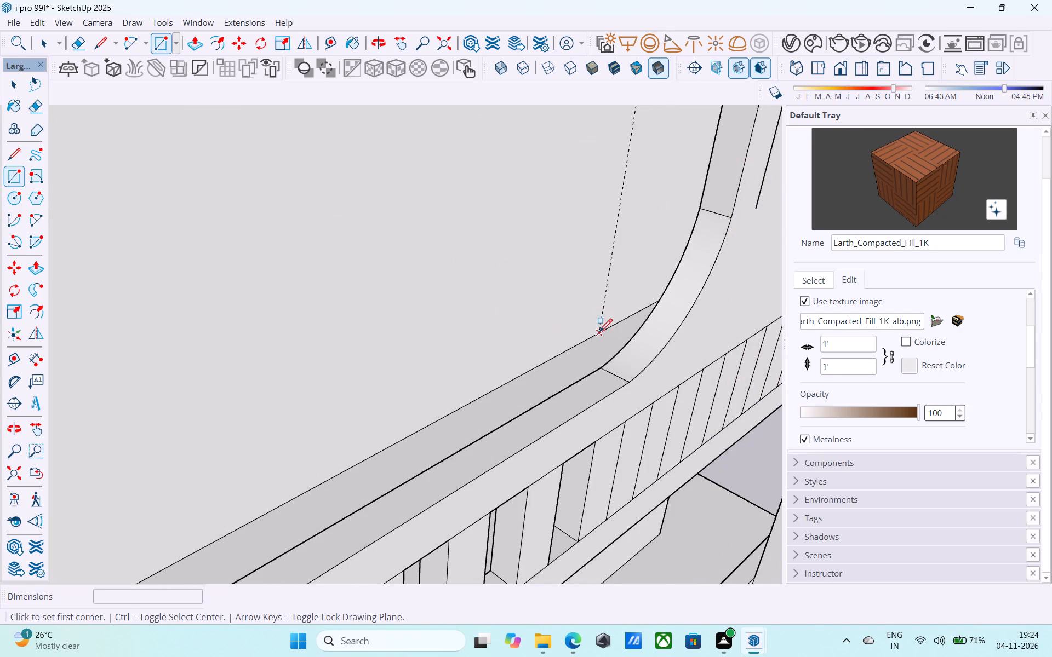
{"action": "left_click", "coordinate": [599, 333]}
{"action": "scroll", "coordinate": [592, 315], "scroll_direction": "down", "scroll_amount": 5}
{"action": "middle_click_drag", "start_coordinate": [590, 315], "coordinate": [583, 314], "text": "shift"}
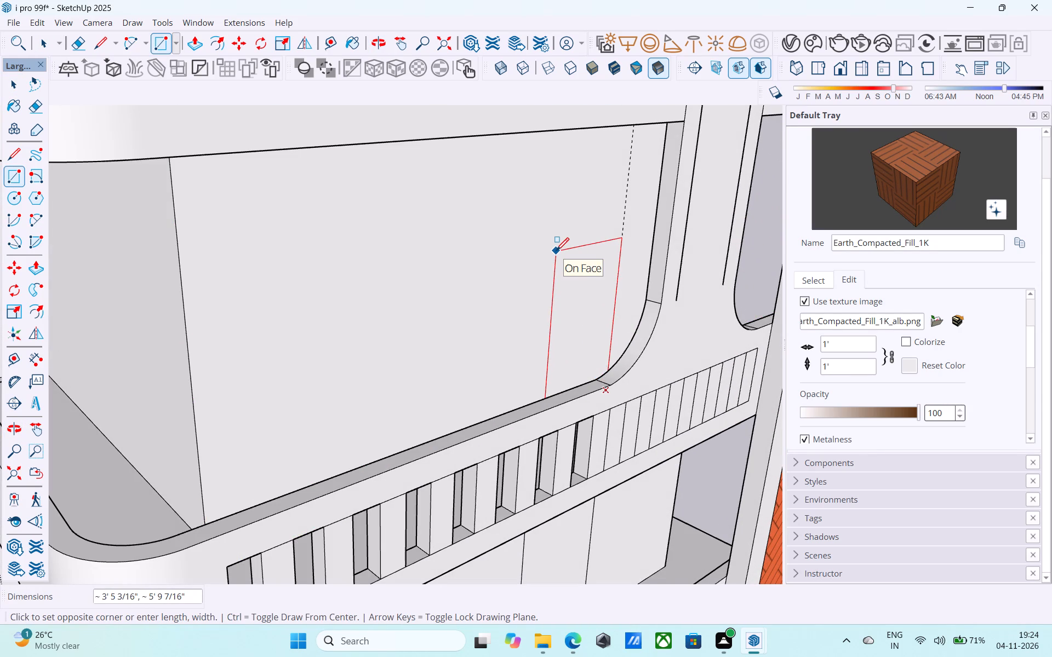
{"action": "type", "text": "4',7'"}
{"action": "key", "text": "Return"}
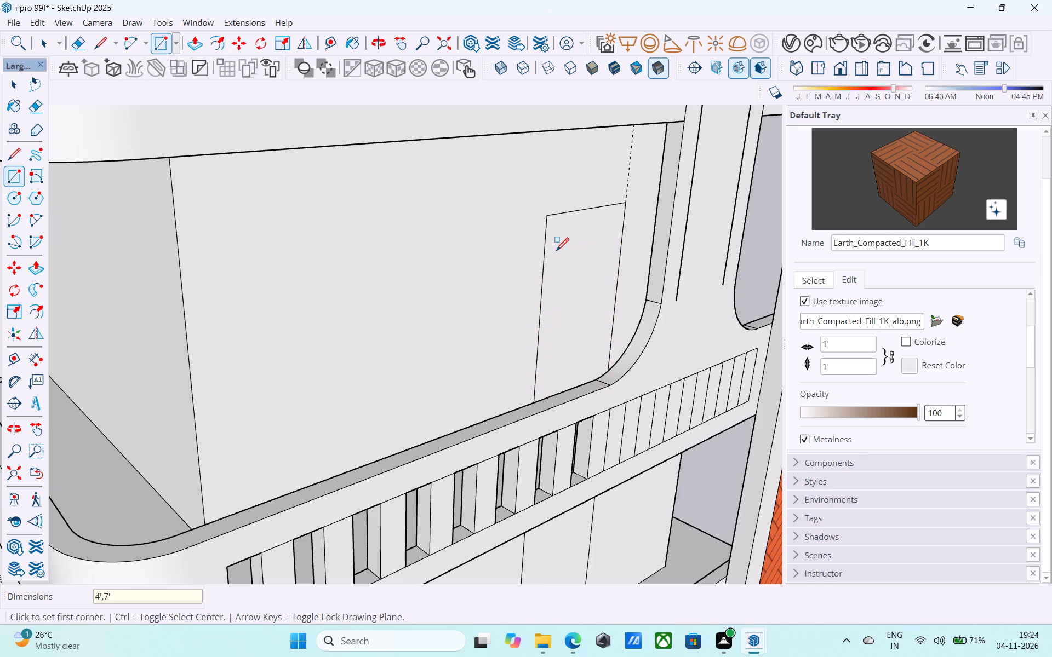
{"action": "key", "text": "space"}
Draw a 4' by 7' door outline from the guide on the wall behind the glass railing.
{"action": "scroll", "coordinate": [554, 247], "scroll_direction": "down", "scroll_amount": 13}
{"action": "middle_click_drag", "start_coordinate": [544, 245], "coordinate": [588, 383]}
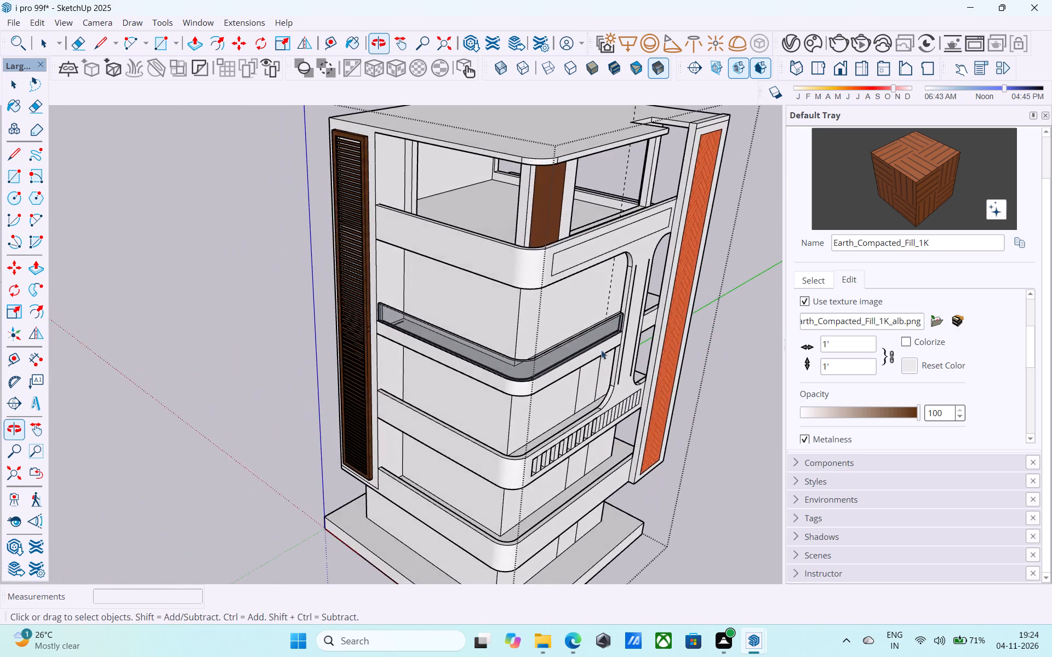
{"action": "scroll", "coordinate": [613, 324], "scroll_direction": "up", "scroll_amount": 6}
{"action": "middle_click_drag", "start_coordinate": [594, 307], "coordinate": [641, 331]}
{"action": "middle_click_drag", "start_coordinate": [681, 336], "coordinate": [637, 328]}
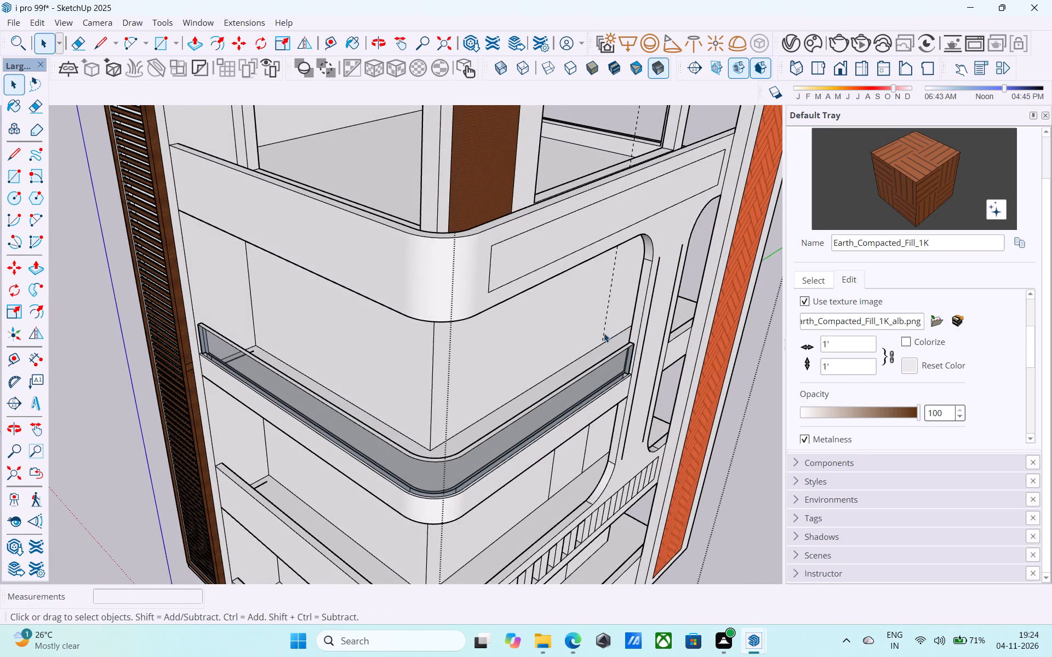
{"action": "scroll", "coordinate": [604, 333], "scroll_direction": "up", "scroll_amount": 5}
{"action": "key", "text": "r"}
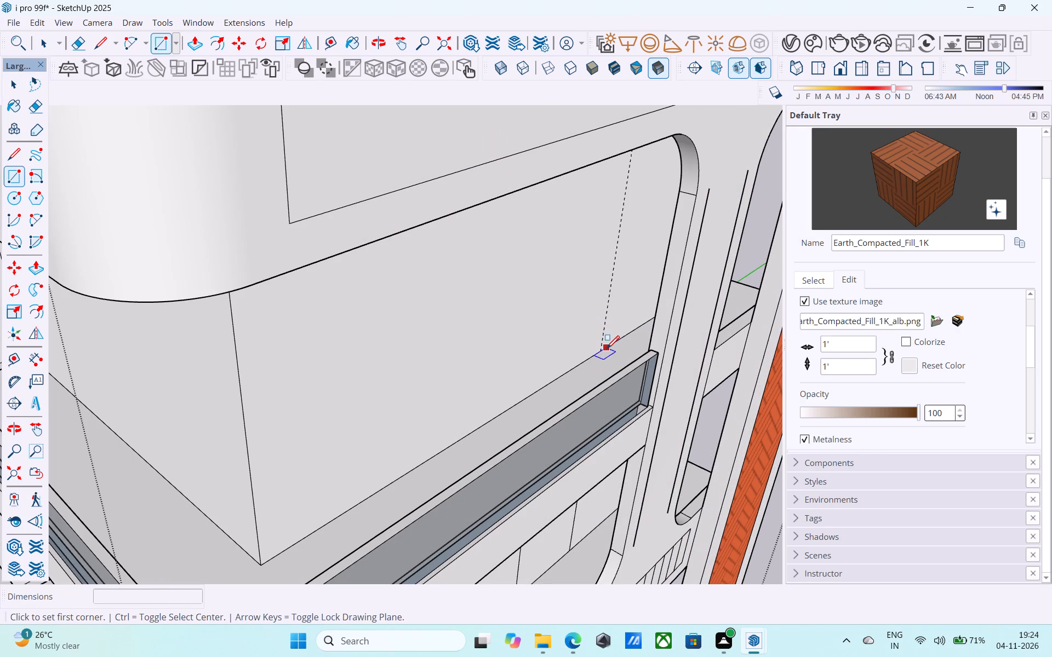
{"action": "left_click", "coordinate": [603, 351]}
{"action": "type", "text": "7',4'"}
{"action": "key", "text": "Return"}
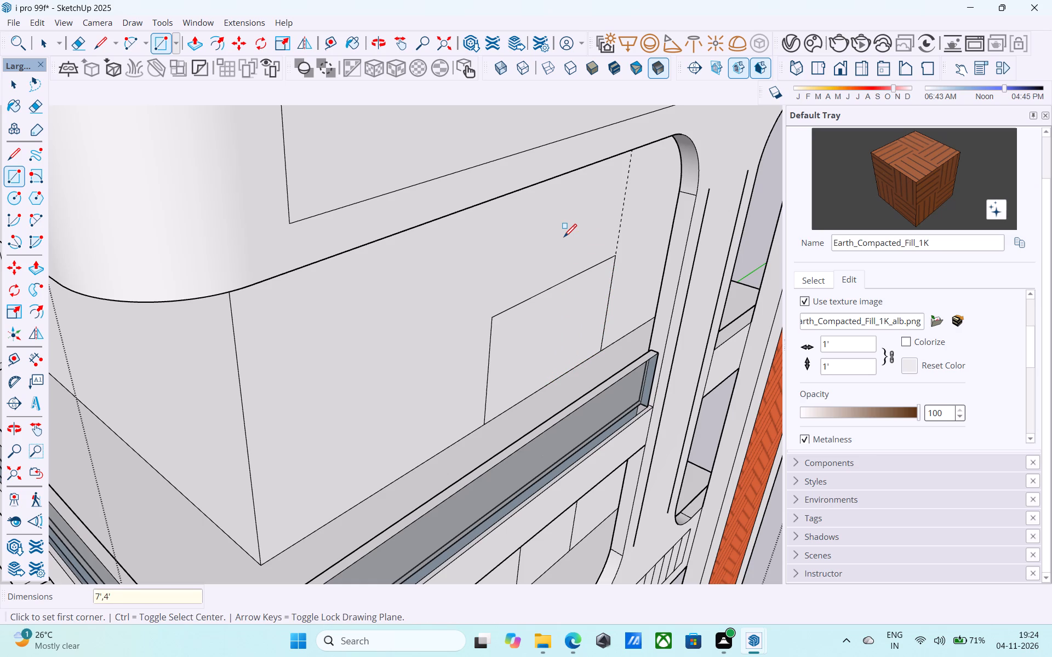
{"action": "type", "text": "4',7'"}
{"action": "key", "text": "Return"}
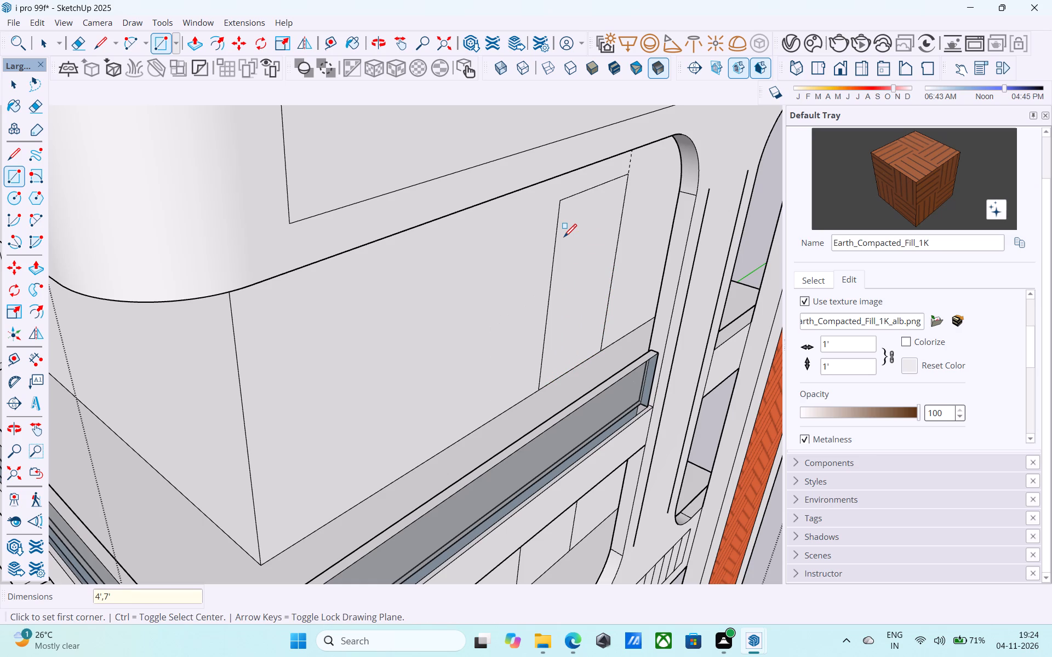
{"action": "key", "text": "space"}
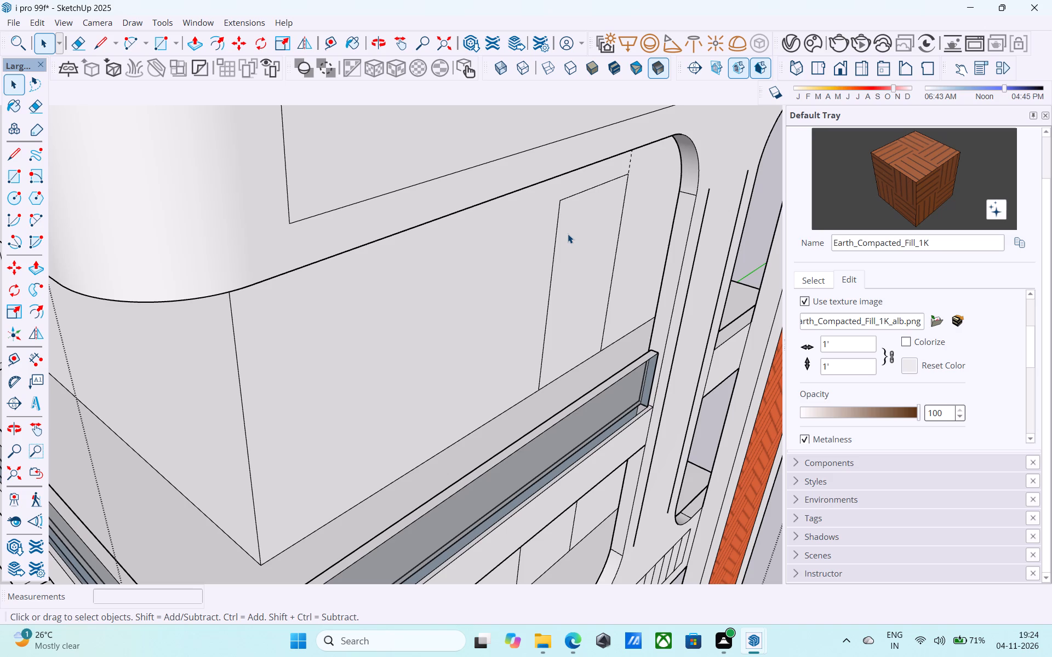
Inspect the door outlines on all four floors from several angles and distances.
{"action": "scroll", "coordinate": [570, 238], "scroll_direction": "down", "scroll_amount": 3}
{"action": "scroll", "coordinate": [567, 253], "scroll_direction": "up", "scroll_amount": 1}
{"action": "scroll", "coordinate": [564, 253], "scroll_direction": "down", "scroll_amount": 8}
{"action": "middle_click_drag", "start_coordinate": [540, 295], "coordinate": [522, 274]}
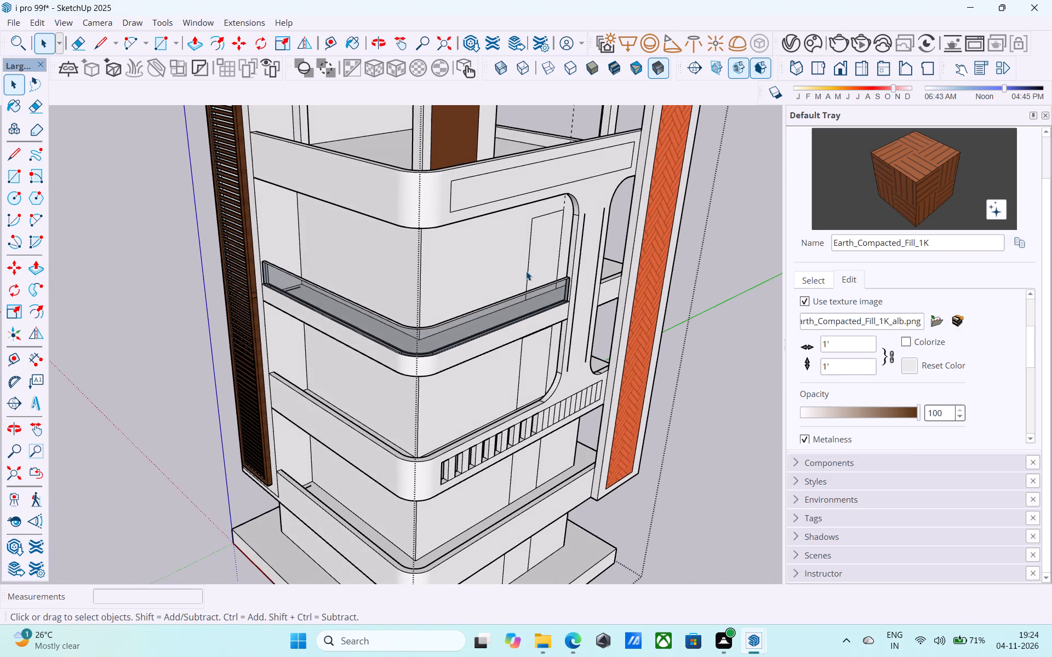
{"action": "key", "text": "space"}
{"action": "scroll", "coordinate": [528, 274], "scroll_direction": "down", "scroll_amount": 6}
{"action": "middle_click_drag", "start_coordinate": [527, 277], "coordinate": [529, 289]}
{"action": "scroll", "coordinate": [529, 289], "scroll_direction": "up", "scroll_amount": 2}
{"action": "scroll", "coordinate": [529, 289], "scroll_direction": "down", "scroll_amount": 1}
{"action": "scroll", "coordinate": [529, 289], "scroll_direction": "up", "scroll_amount": 7}
{"action": "middle_click_drag", "start_coordinate": [562, 316], "coordinate": [533, 308]}
{"action": "scroll", "coordinate": [533, 307], "scroll_direction": "up", "scroll_amount": 4}
{"action": "scroll", "coordinate": [509, 301], "scroll_direction": "down", "scroll_amount": 16}
{"action": "middle_click_drag", "start_coordinate": [502, 338], "coordinate": [510, 242], "text": "shift"}
{"action": "scroll", "coordinate": [479, 359], "scroll_direction": "up", "scroll_amount": 6}
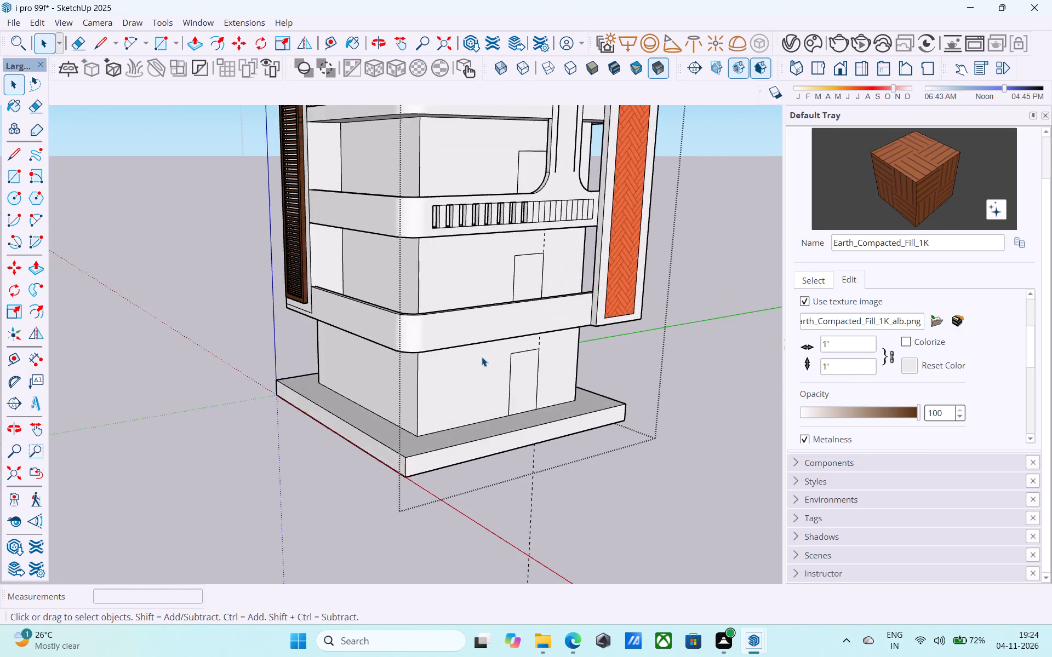
{"action": "middle_click_drag", "start_coordinate": [522, 316], "coordinate": [576, 460], "text": "shift"}
{"action": "scroll", "coordinate": [580, 453], "scroll_direction": "down", "scroll_amount": 4}
{"action": "middle_click_drag", "start_coordinate": [580, 455], "coordinate": [523, 489]}
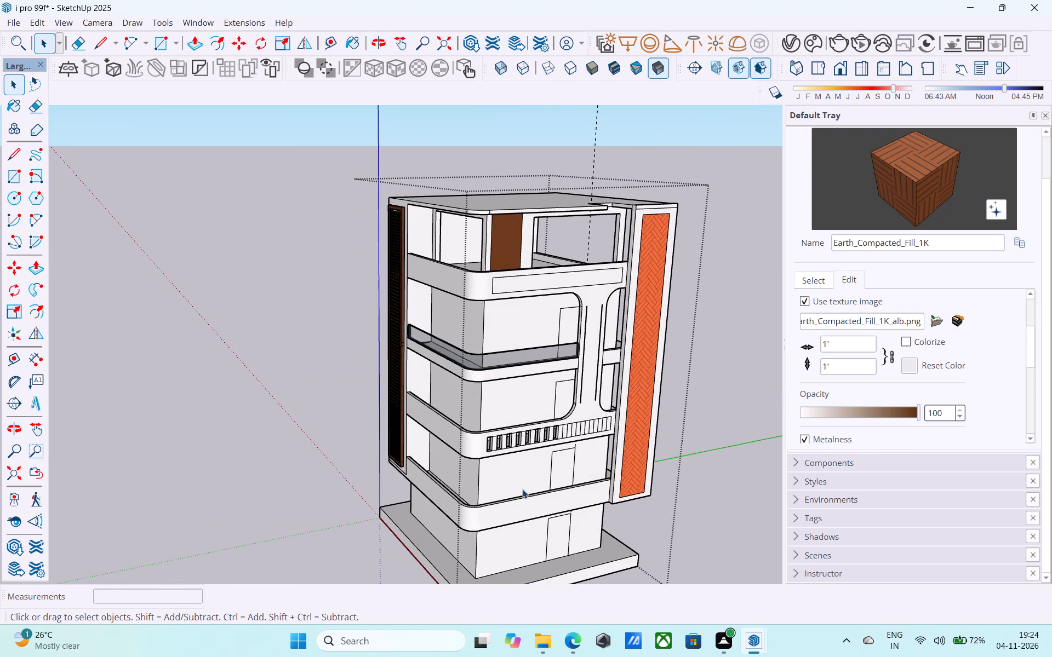
Offset the door outline behind the plain parapet 3" inward to form its frame.
{"action": "scroll", "coordinate": [558, 470], "scroll_direction": "up", "scroll_amount": 10}
{"action": "scroll", "coordinate": [569, 477], "scroll_direction": "down", "scroll_amount": 1, "text": "shift"}
{"action": "middle_click_drag", "start_coordinate": [569, 477], "coordinate": [568, 401], "text": "shift"}
{"action": "left_click", "coordinate": [568, 400]}
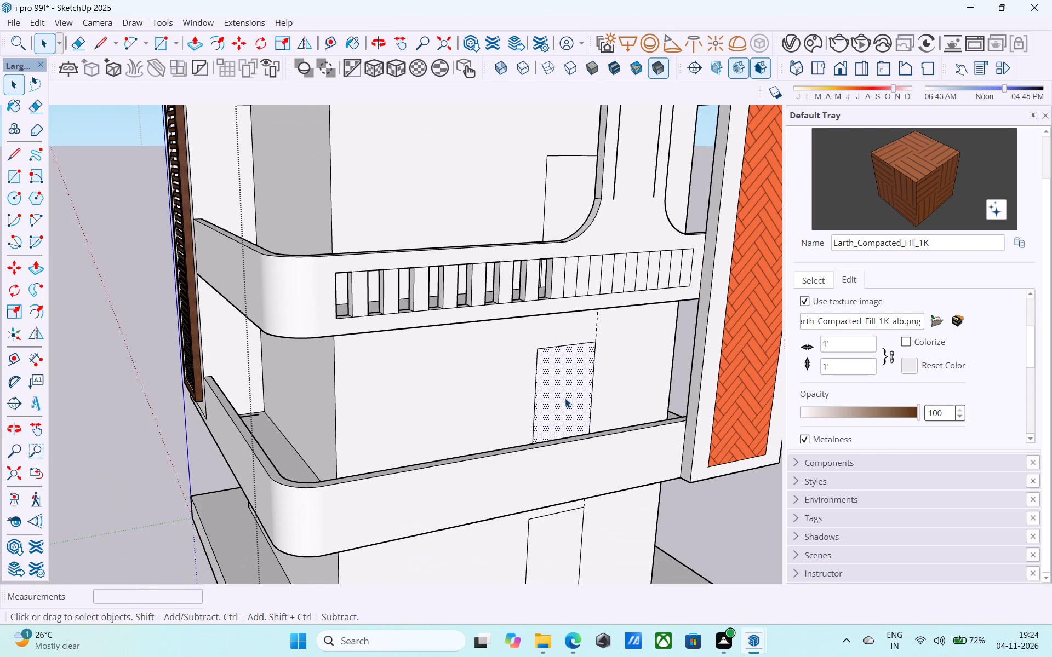
{"action": "scroll", "coordinate": [565, 398], "scroll_direction": "down", "scroll_amount": 2}
{"action": "key", "text": "f"}
{"action": "left_click", "coordinate": [565, 398]}
{"action": "key", "text": "9"}
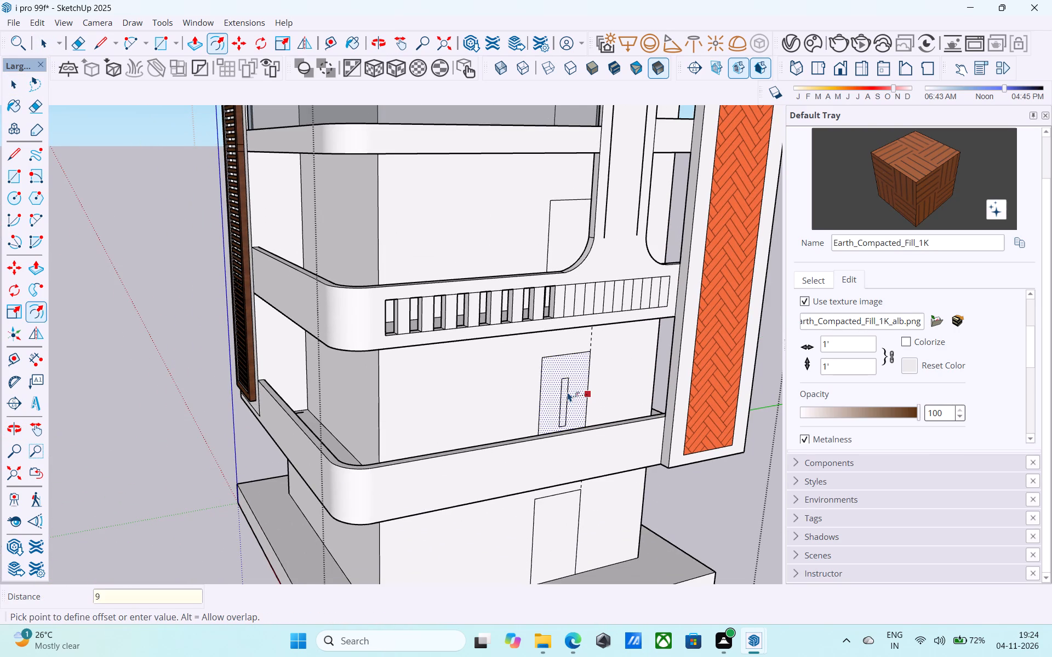
{"action": "key", "text": "BackSpace"}
{"action": "type", "text": "3\""}
{"action": "key", "text": "Return"}
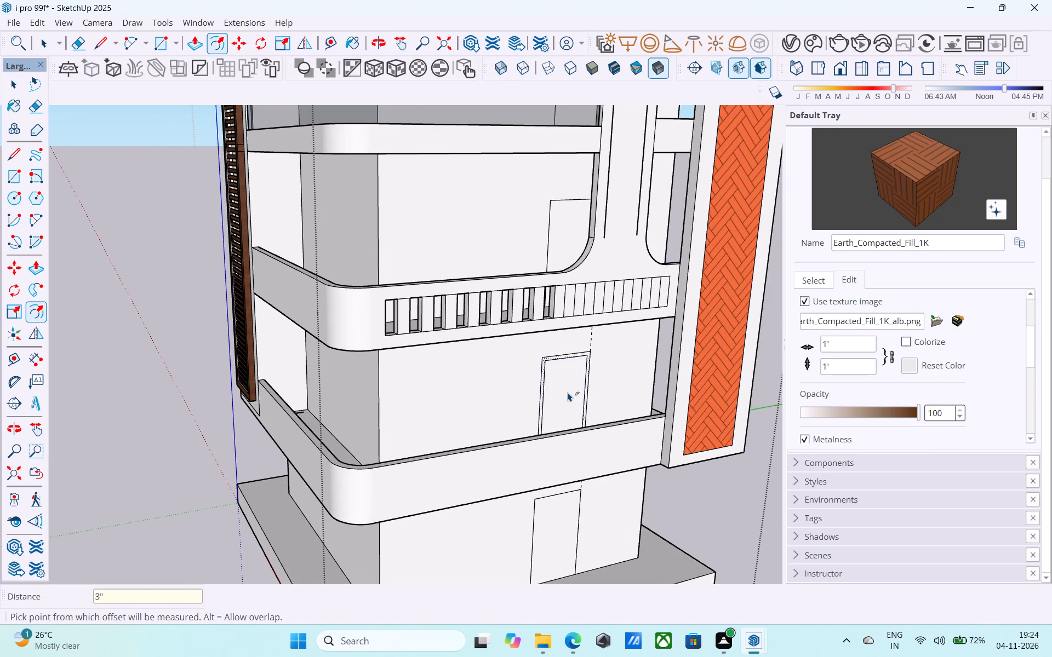
{"action": "key", "text": "space"}
Offset the ground-floor door outline 3" inward to form its frame.
{"action": "scroll", "coordinate": [510, 343], "scroll_direction": "down", "scroll_amount": 4}
{"action": "scroll", "coordinate": [506, 342], "scroll_direction": "up", "scroll_amount": 3}
{"action": "scroll", "coordinate": [506, 342], "scroll_direction": "down", "scroll_amount": 3}
{"action": "middle_click_drag", "start_coordinate": [507, 348], "coordinate": [477, 305]}
{"action": "scroll", "coordinate": [522, 486], "scroll_direction": "up", "scroll_amount": 12}
{"action": "left_click", "coordinate": [527, 405]}
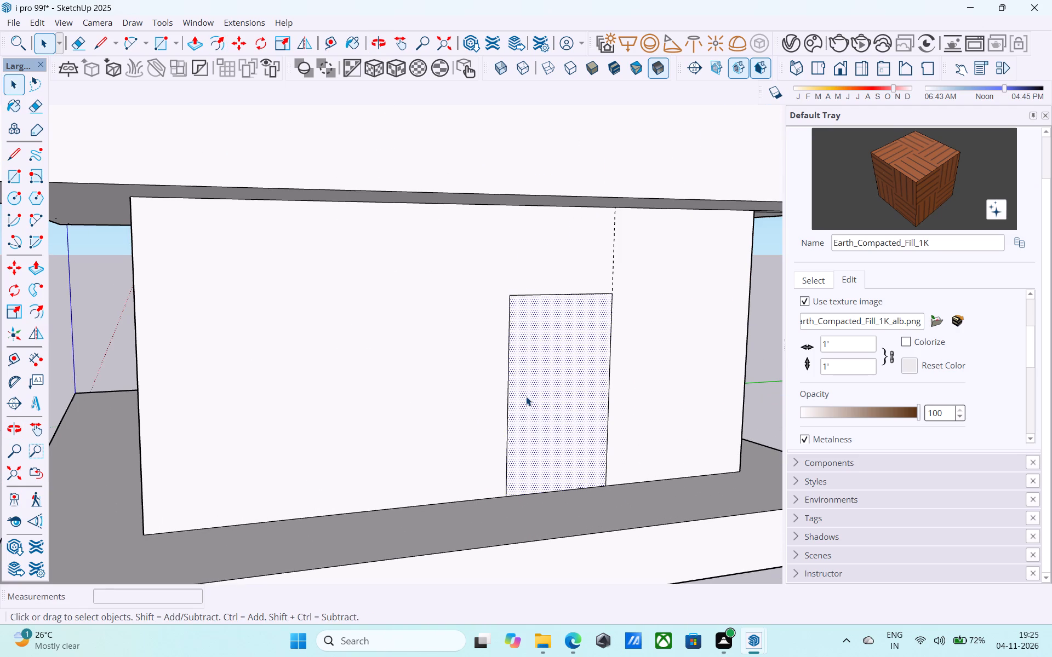
{"action": "scroll", "coordinate": [526, 393], "scroll_direction": "up", "scroll_amount": 4}
{"action": "key", "text": "f"}
{"action": "left_click", "coordinate": [527, 393]}
{"action": "type", "text": "3\""}
{"action": "key", "text": "Return"}
{"action": "key", "text": "space"}
Offset the door outline behind the parapet with strip openings 3" inward to form its frame.
{"action": "scroll", "coordinate": [532, 381], "scroll_direction": "down", "scroll_amount": 6}
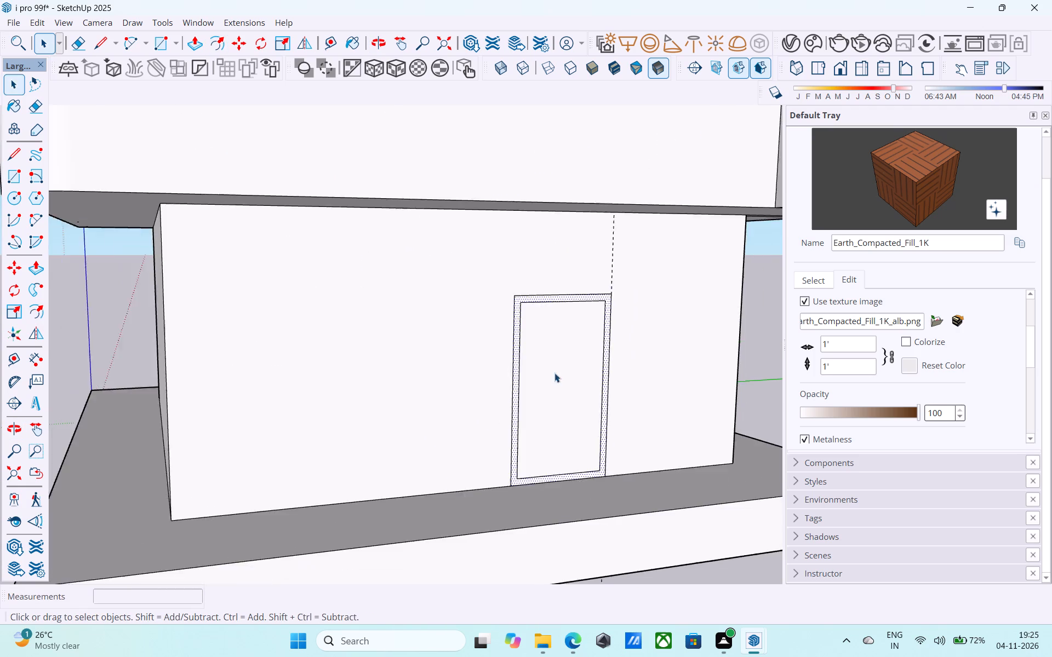
{"action": "scroll", "coordinate": [554, 373], "scroll_direction": "down", "scroll_amount": 8}
{"action": "middle_click_drag", "start_coordinate": [569, 375], "coordinate": [603, 557], "text": "shift"}
{"action": "middle_click_drag", "start_coordinate": [641, 372], "coordinate": [707, 487]}
{"action": "scroll", "coordinate": [681, 427], "scroll_direction": "up", "scroll_amount": 7}
{"action": "middle_click_drag", "start_coordinate": [683, 429], "coordinate": [684, 418]}
{"action": "scroll", "coordinate": [681, 419], "scroll_direction": "up", "scroll_amount": 1}
{"action": "left_click", "coordinate": [681, 419]}
{"action": "key", "text": "f"}
{"action": "left_click", "coordinate": [676, 414]}
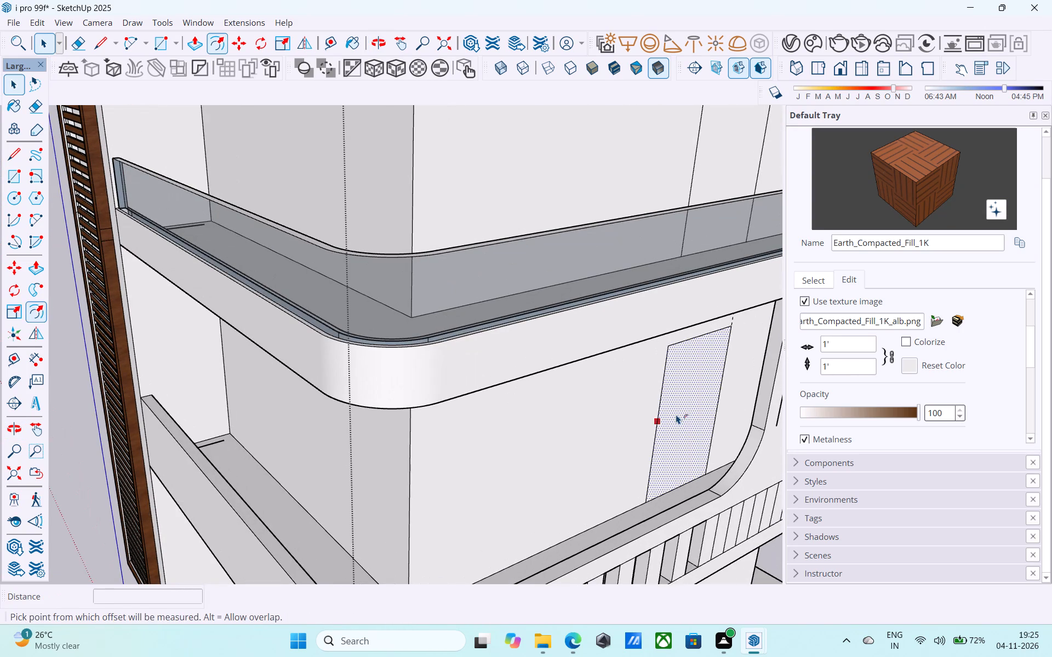
{"action": "type", "text": "3\""}
{"action": "key", "text": "Return"}
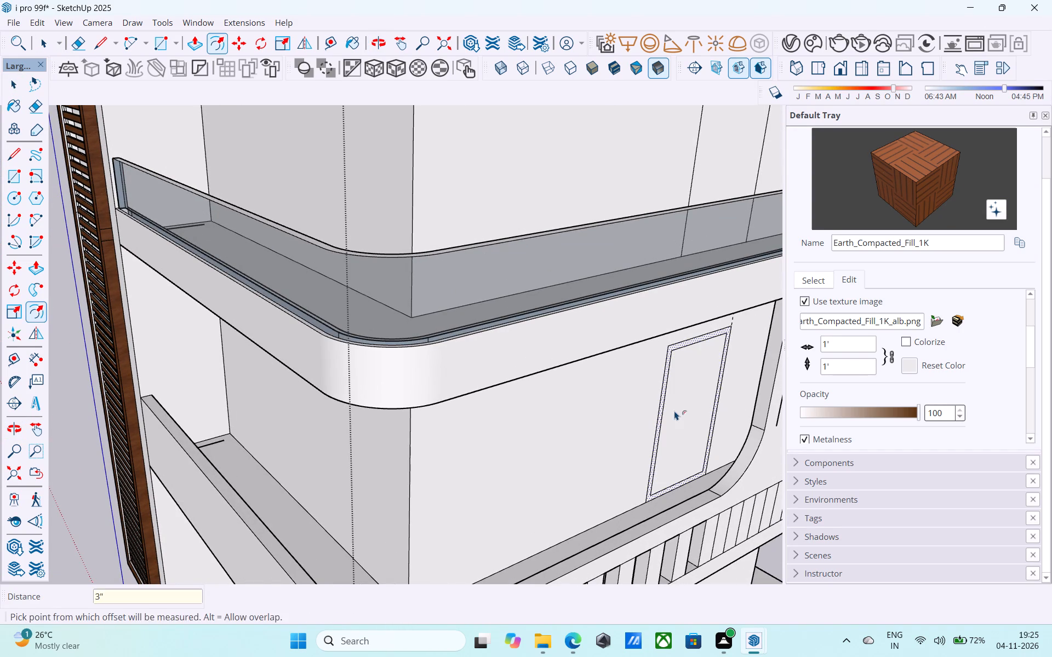
{"action": "key", "text": "space"}
Offset the door outline behind the glass railing 3" inward to form its frame.
{"action": "scroll", "coordinate": [665, 402], "scroll_direction": "down", "scroll_amount": 8}
{"action": "middle_click_drag", "start_coordinate": [672, 384], "coordinate": [609, 389], "text": "shift"}
{"action": "scroll", "coordinate": [640, 297], "scroll_direction": "up", "scroll_amount": 3}
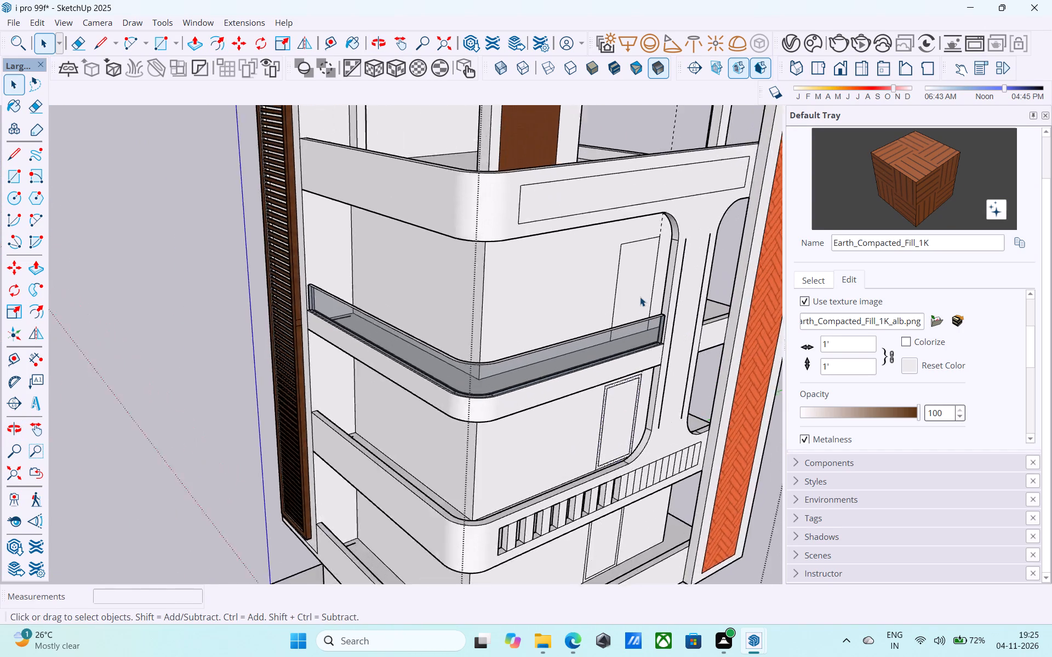
{"action": "scroll", "coordinate": [640, 297], "scroll_direction": "up", "scroll_amount": 3}
{"action": "left_click", "coordinate": [640, 297]}
{"action": "scroll", "coordinate": [640, 297], "scroll_direction": "up", "scroll_amount": 2}
{"action": "key", "text": "e"}
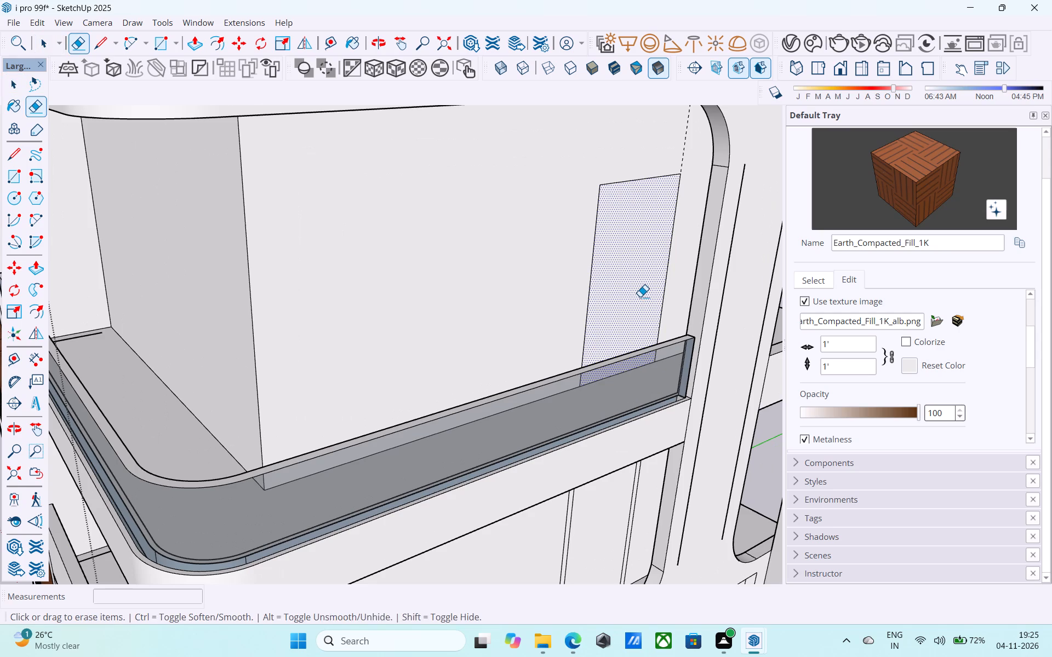
{"action": "key", "text": "f"}
{"action": "left_click", "coordinate": [640, 297]}
{"action": "type", "text": "3\""}
{"action": "key", "text": "Return"}
{"action": "key", "text": "space"}
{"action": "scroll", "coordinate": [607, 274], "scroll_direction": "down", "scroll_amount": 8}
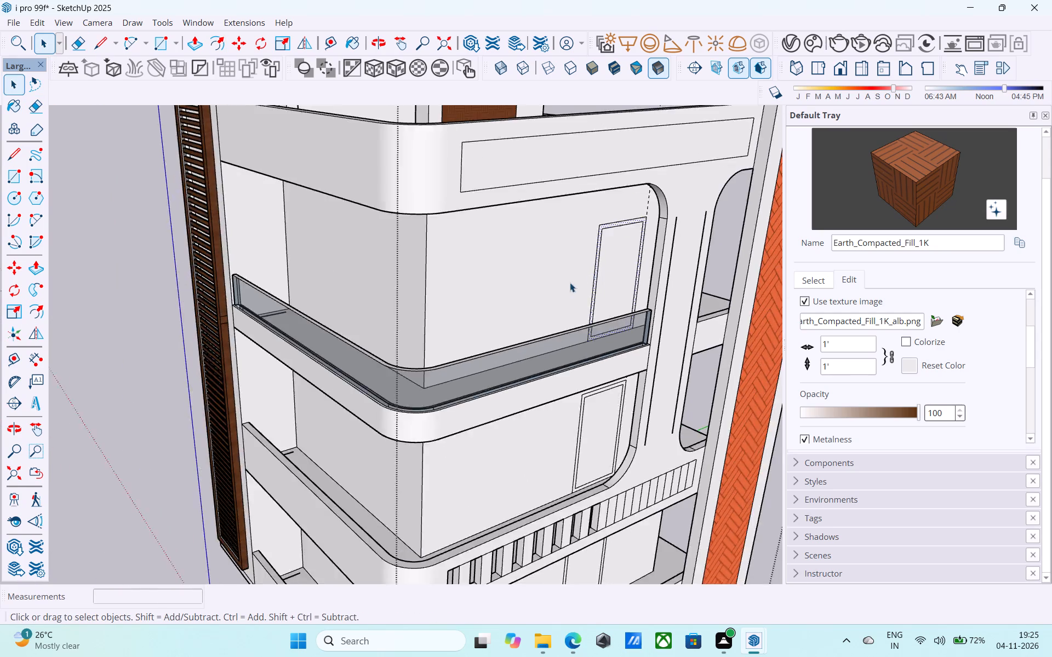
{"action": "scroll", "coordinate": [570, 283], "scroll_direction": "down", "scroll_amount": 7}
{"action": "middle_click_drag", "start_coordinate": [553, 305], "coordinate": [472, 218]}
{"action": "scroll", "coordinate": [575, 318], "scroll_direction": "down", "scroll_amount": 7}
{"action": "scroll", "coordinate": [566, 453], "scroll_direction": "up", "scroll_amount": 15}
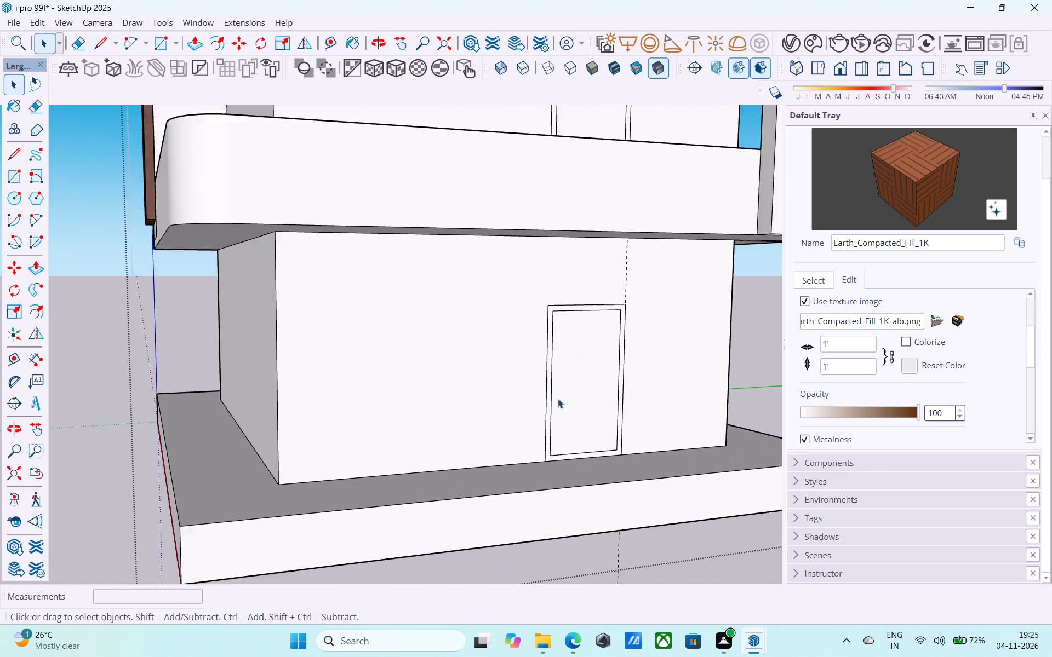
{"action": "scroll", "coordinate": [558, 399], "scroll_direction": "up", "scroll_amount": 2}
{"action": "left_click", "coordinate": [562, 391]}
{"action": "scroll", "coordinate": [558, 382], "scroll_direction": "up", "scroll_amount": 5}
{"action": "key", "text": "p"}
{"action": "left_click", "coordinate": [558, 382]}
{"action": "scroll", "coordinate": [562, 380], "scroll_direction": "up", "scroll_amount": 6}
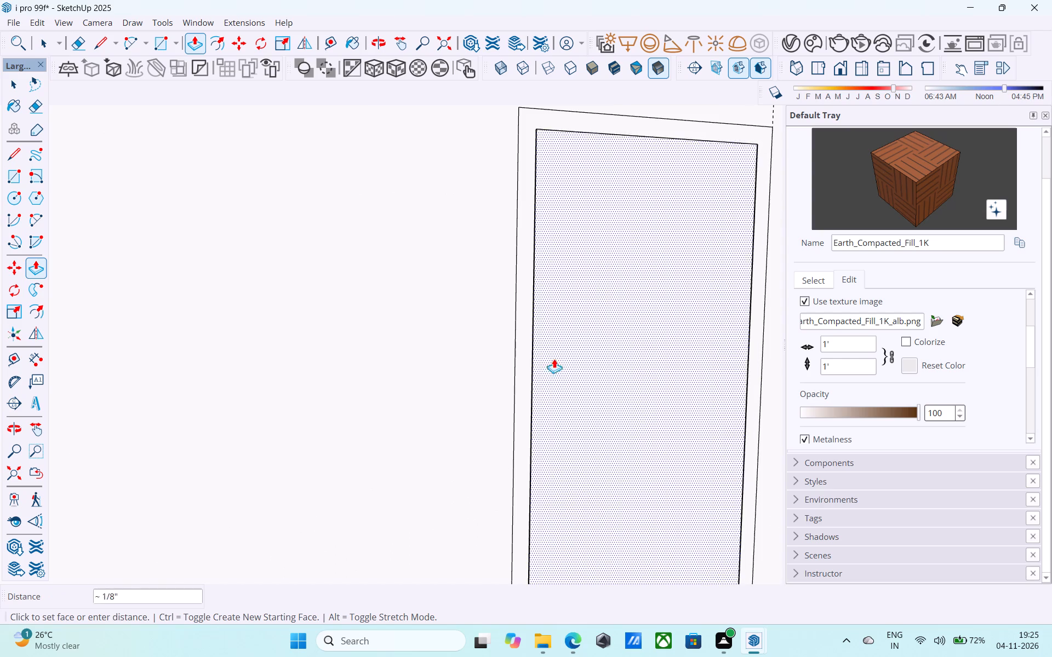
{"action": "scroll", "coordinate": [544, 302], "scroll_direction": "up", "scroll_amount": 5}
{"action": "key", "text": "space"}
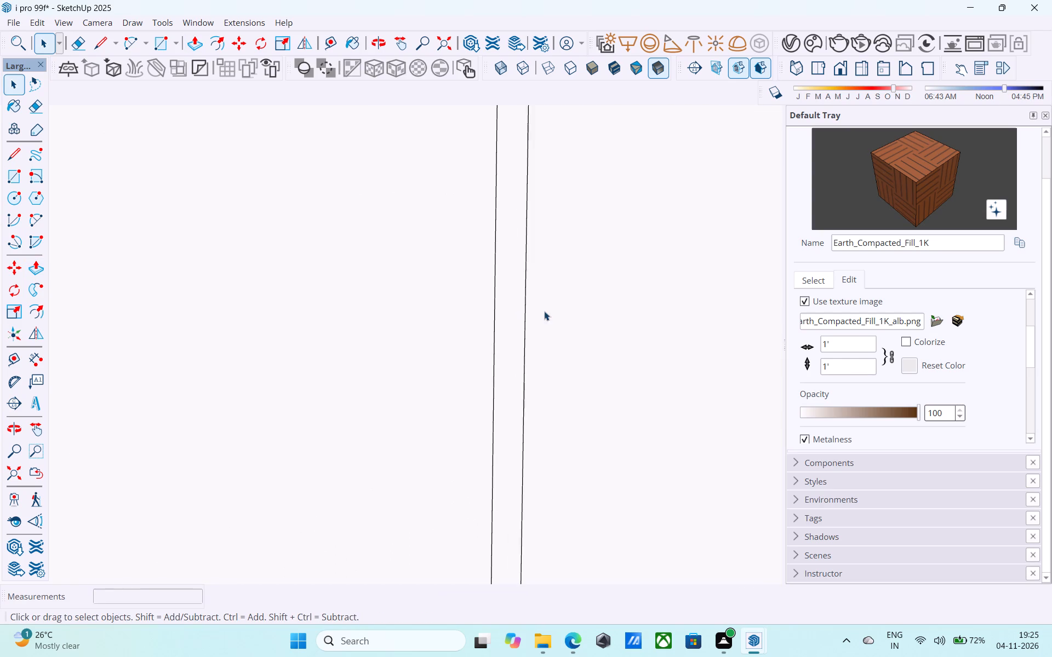
Push the ground-floor door's inner face 9" through the wall to open the doorway inside its frame.
{"action": "scroll", "coordinate": [544, 311], "scroll_direction": "down", "scroll_amount": 9}
{"action": "left_click", "coordinate": [626, 371]}
{"action": "scroll", "coordinate": [629, 374], "scroll_direction": "down", "scroll_amount": 5}
{"action": "key", "text": "p"}
{"action": "left_click", "coordinate": [632, 377]}
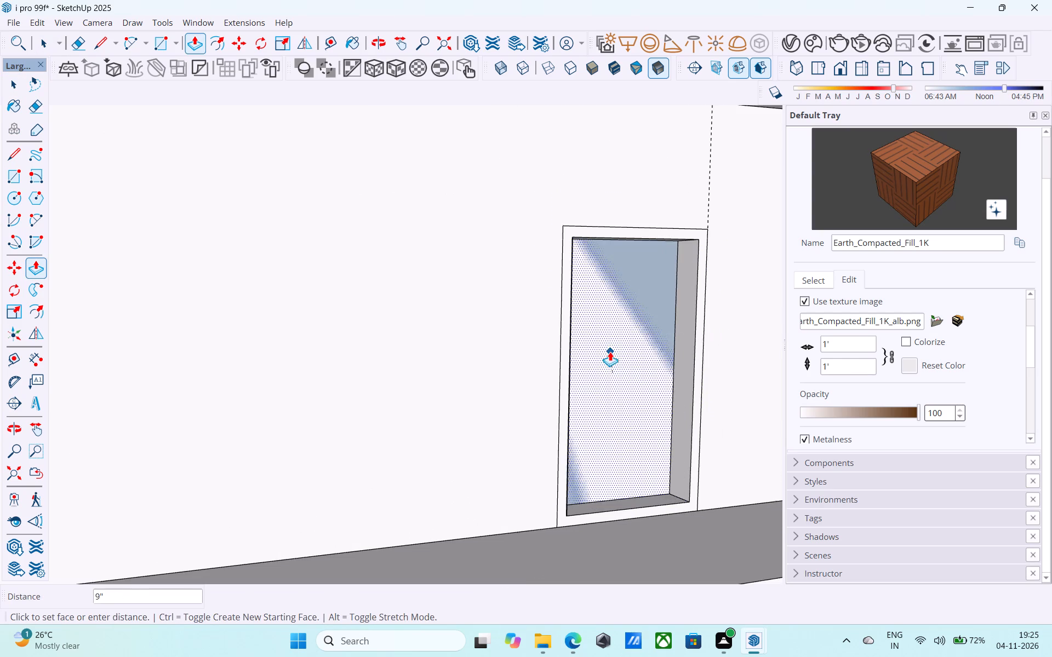
{"action": "left_click", "coordinate": [609, 350]}
Repeat the 9" push on the inner door faces of the three floors above to open their doorways.
{"action": "scroll", "coordinate": [608, 345], "scroll_direction": "down", "scroll_amount": 12}
{"action": "middle_click_drag", "start_coordinate": [608, 345], "coordinate": [606, 443]}
{"action": "scroll", "coordinate": [637, 336], "scroll_direction": "up", "scroll_amount": 7}
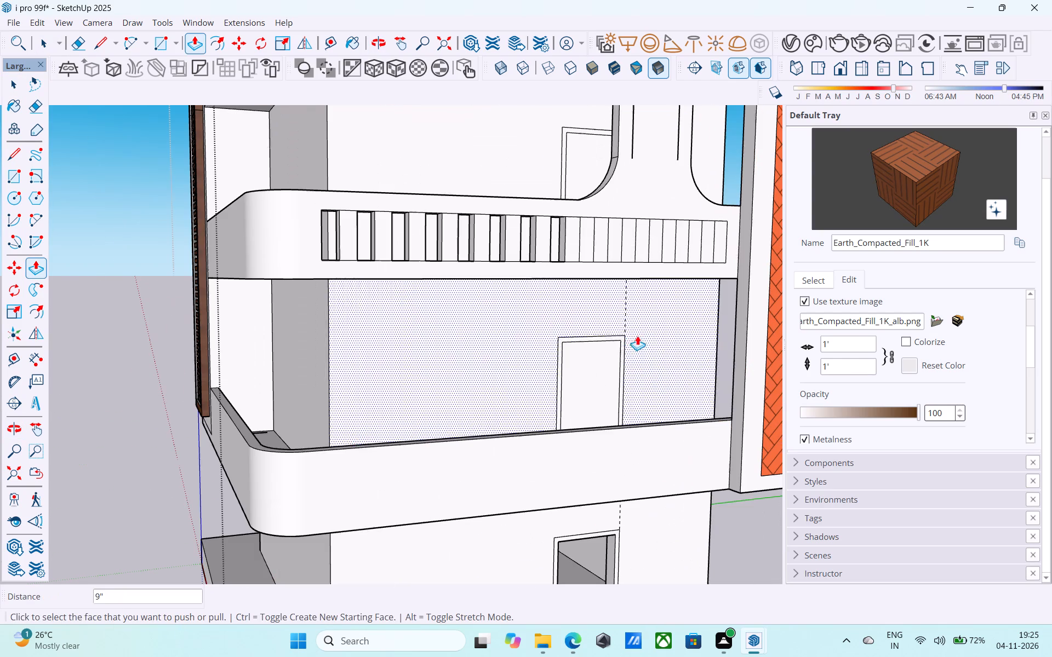
{"action": "double_click", "coordinate": [605, 364]}
{"action": "scroll", "coordinate": [605, 361], "scroll_direction": "down", "scroll_amount": 5}
{"action": "middle_click_drag", "start_coordinate": [605, 361], "coordinate": [636, 520], "text": "shift"}
{"action": "scroll", "coordinate": [633, 427], "scroll_direction": "up", "scroll_amount": 6}
{"action": "double_click", "coordinate": [632, 424]}
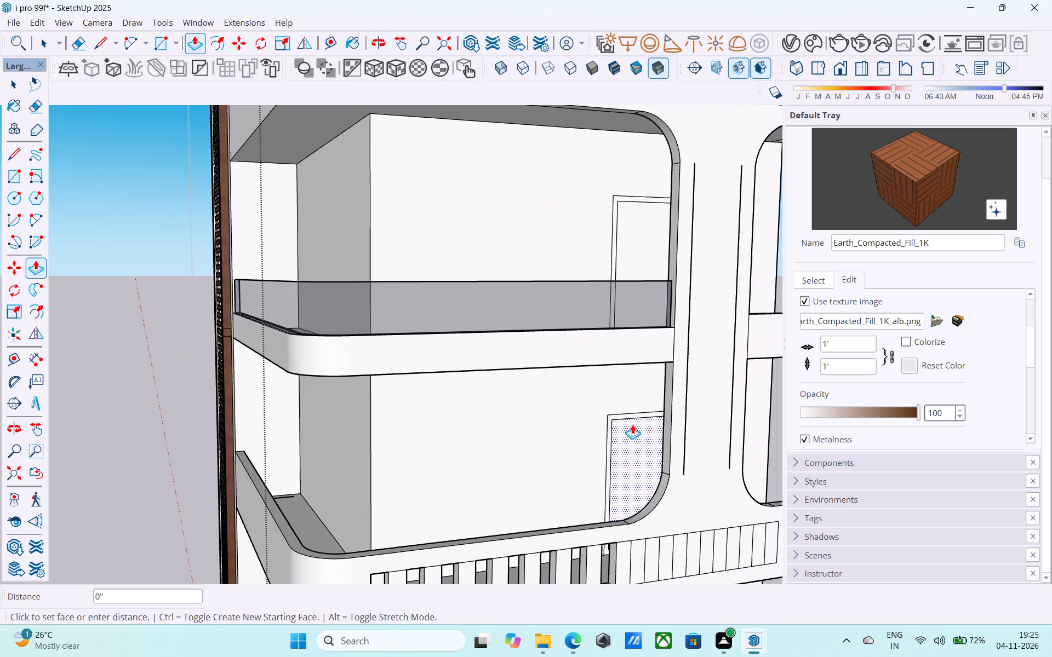
{"action": "scroll", "coordinate": [633, 426], "scroll_direction": "down", "scroll_amount": 6}
{"action": "middle_click_drag", "start_coordinate": [626, 427], "coordinate": [685, 528], "text": "shift"}
{"action": "double_click", "coordinate": [619, 407]}
{"action": "scroll", "coordinate": [617, 405], "scroll_direction": "down", "scroll_amount": 5}
{"action": "middle_click_drag", "start_coordinate": [616, 406], "coordinate": [637, 425], "text": "shift"}
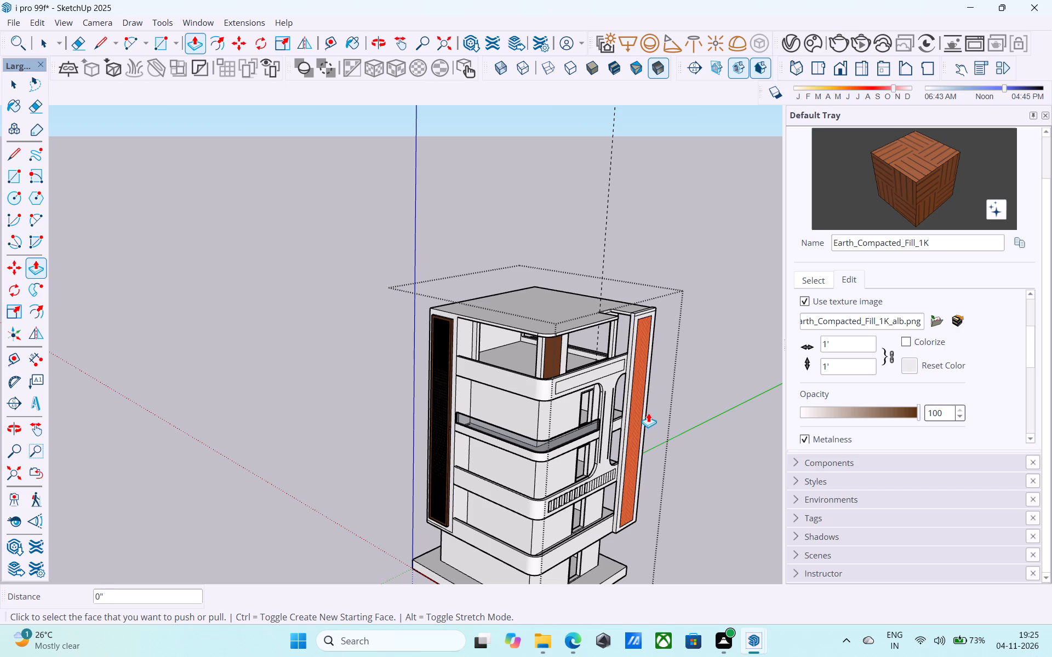
{"action": "scroll", "coordinate": [613, 380], "scroll_direction": "down", "scroll_amount": 6}
{"action": "middle_click_drag", "start_coordinate": [622, 392], "coordinate": [592, 365]}
{"action": "key", "text": "space"}
Save the model.
{"action": "scroll", "coordinate": [595, 364], "scroll_direction": "up", "scroll_amount": 5}
{"action": "key", "text": "ctrl+s"}
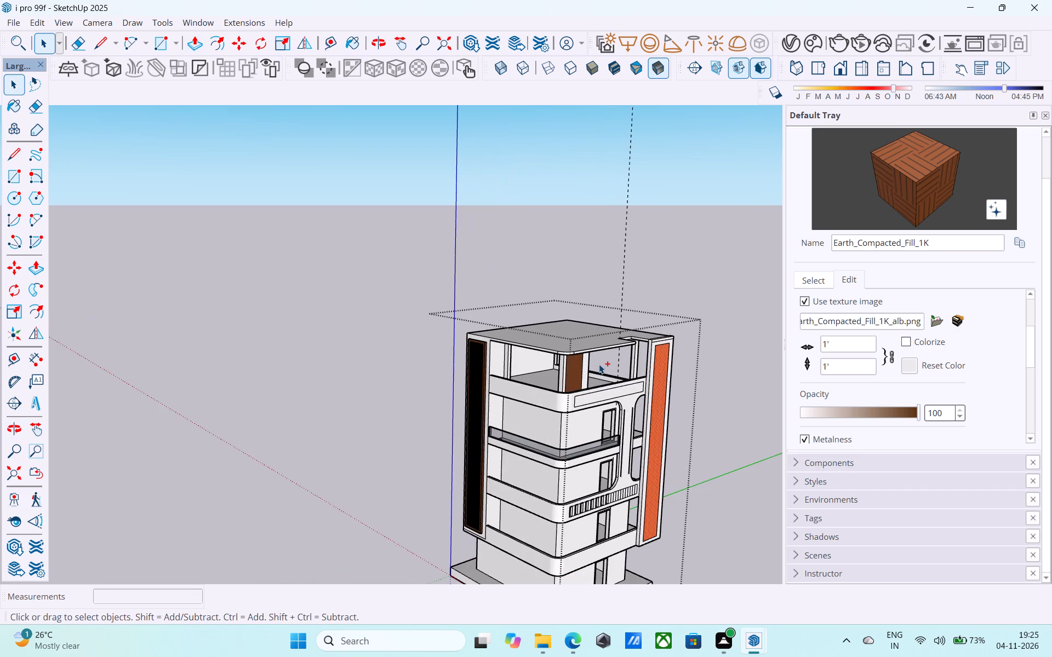
Inspect the door openings, balconies and facades of the tower from several sides and distances.
{"action": "scroll", "coordinate": [599, 364], "scroll_direction": "down", "scroll_amount": 5}
{"action": "middle_click_drag", "start_coordinate": [599, 364], "coordinate": [583, 268], "text": "shift"}
{"action": "scroll", "coordinate": [604, 459], "scroll_direction": "up", "scroll_amount": 5}
{"action": "middle_click_drag", "start_coordinate": [638, 508], "coordinate": [585, 470], "text": "shift"}
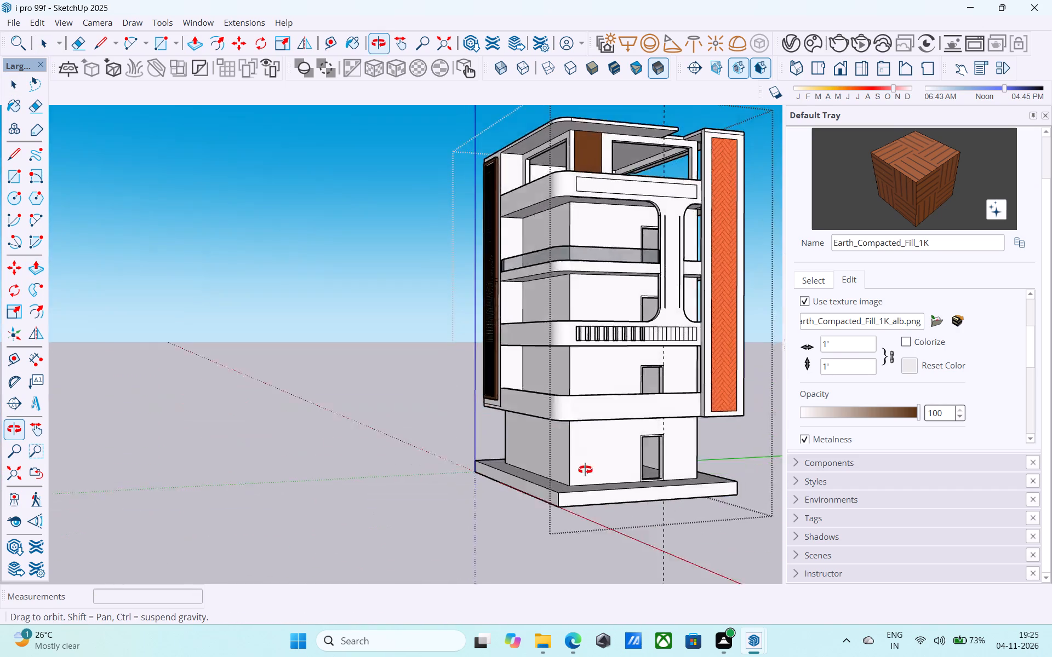
{"action": "middle_click_drag", "start_coordinate": [585, 470], "coordinate": [587, 472], "text": "shift"}
{"action": "scroll", "coordinate": [567, 454], "scroll_direction": "up", "scroll_amount": 4}
{"action": "scroll", "coordinate": [567, 454], "scroll_direction": "down", "scroll_amount": 5}
{"action": "middle_click_drag", "start_coordinate": [565, 454], "coordinate": [715, 451], "text": "shift"}
{"action": "scroll", "coordinate": [437, 438], "scroll_direction": "up", "scroll_amount": 6}
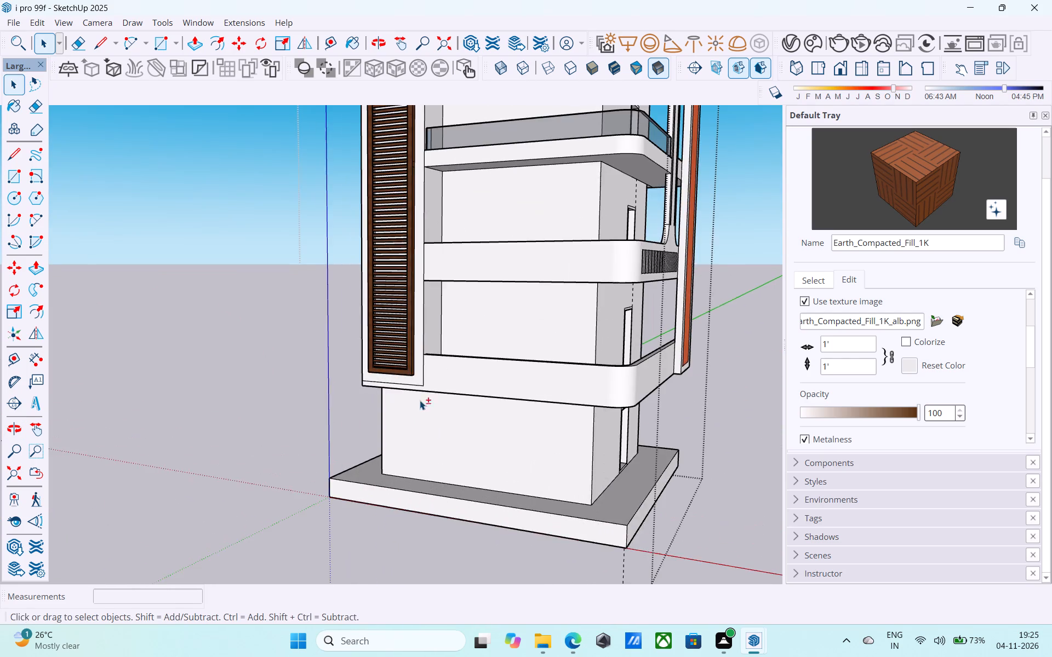
{"action": "middle_click_drag", "start_coordinate": [419, 402], "coordinate": [619, 492], "text": "shift"}
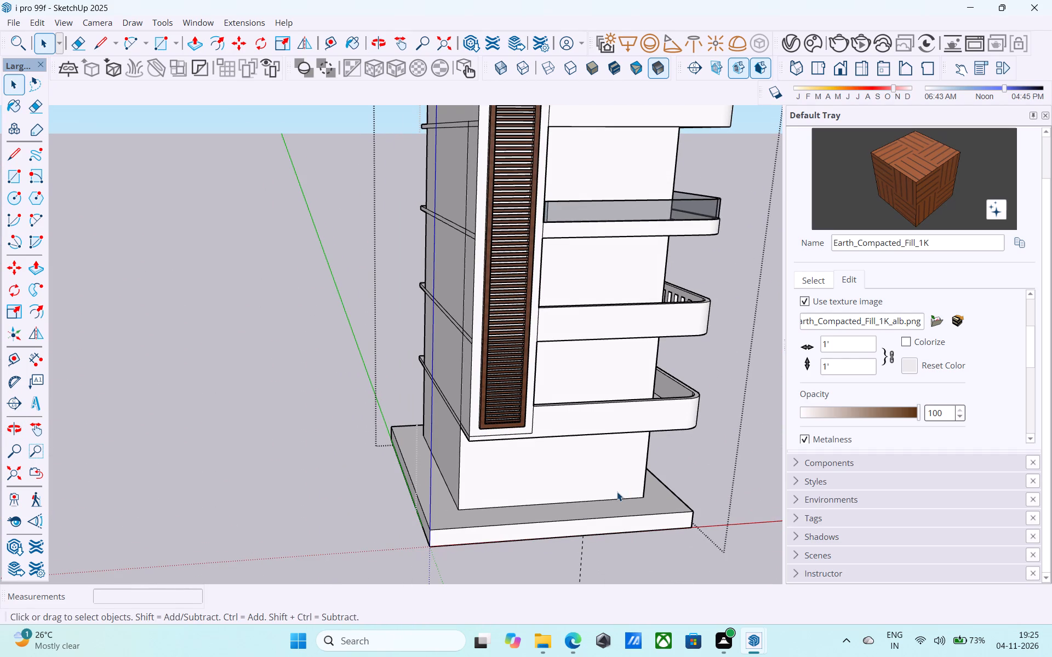
{"action": "scroll", "coordinate": [617, 492], "scroll_direction": "down", "scroll_amount": 7}
{"action": "middle_click_drag", "start_coordinate": [616, 495], "coordinate": [482, 467]}
{"action": "middle_click_drag", "start_coordinate": [600, 466], "coordinate": [316, 485]}
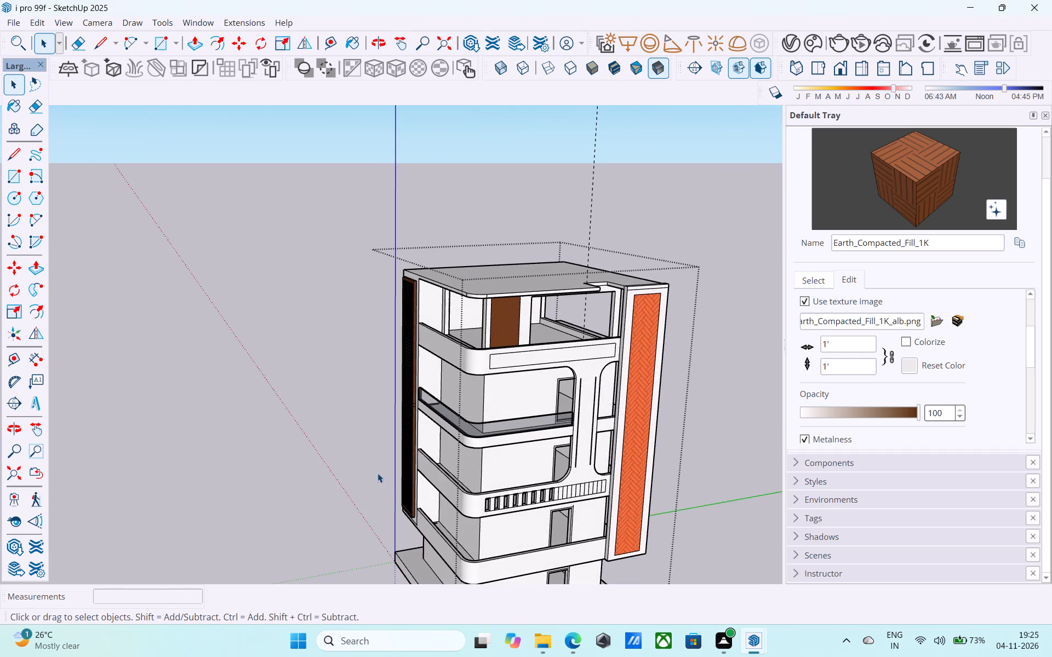
{"action": "scroll", "coordinate": [478, 464], "scroll_direction": "up", "scroll_amount": 6}
{"action": "scroll", "coordinate": [473, 431], "scroll_direction": "down", "scroll_amount": 7}
{"action": "middle_click_drag", "start_coordinate": [491, 526], "coordinate": [481, 418]}
{"action": "scroll", "coordinate": [441, 365], "scroll_direction": "down", "scroll_amount": 8}
{"action": "middle_click_drag", "start_coordinate": [445, 407], "coordinate": [433, 415]}
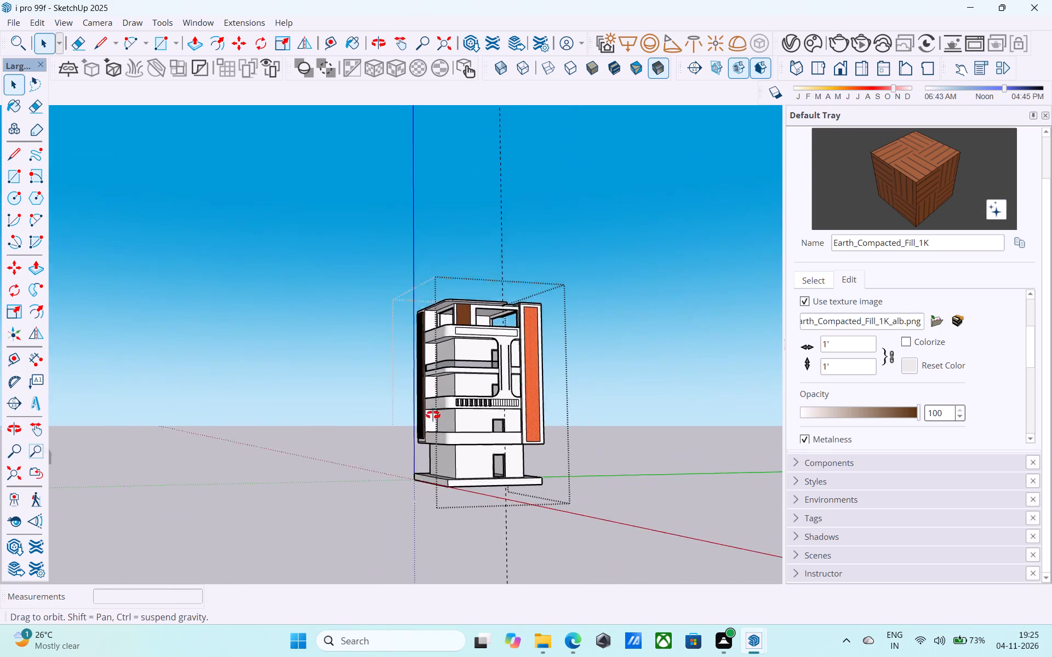
{"action": "middle_click_drag", "start_coordinate": [433, 415], "coordinate": [408, 436]}
{"action": "scroll", "coordinate": [418, 443], "scroll_direction": "up", "scroll_amount": 2}
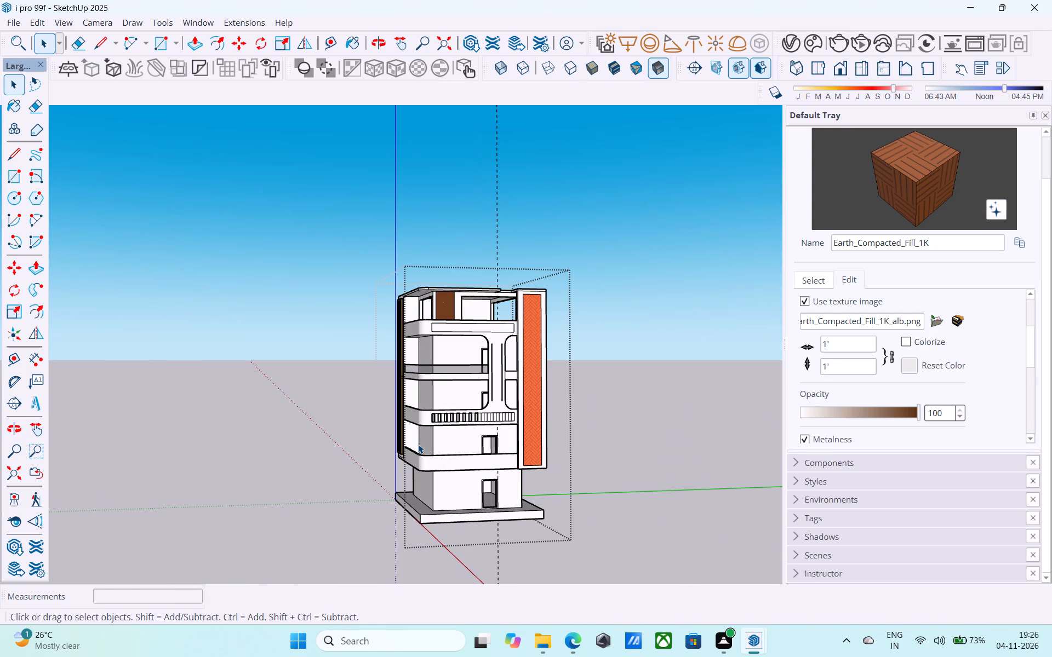
{"action": "scroll", "coordinate": [476, 419], "scroll_direction": "up", "scroll_amount": 5}
{"action": "scroll", "coordinate": [476, 420], "scroll_direction": "down", "scroll_amount": 7}
{"action": "middle_click_drag", "start_coordinate": [459, 422], "coordinate": [425, 406]}
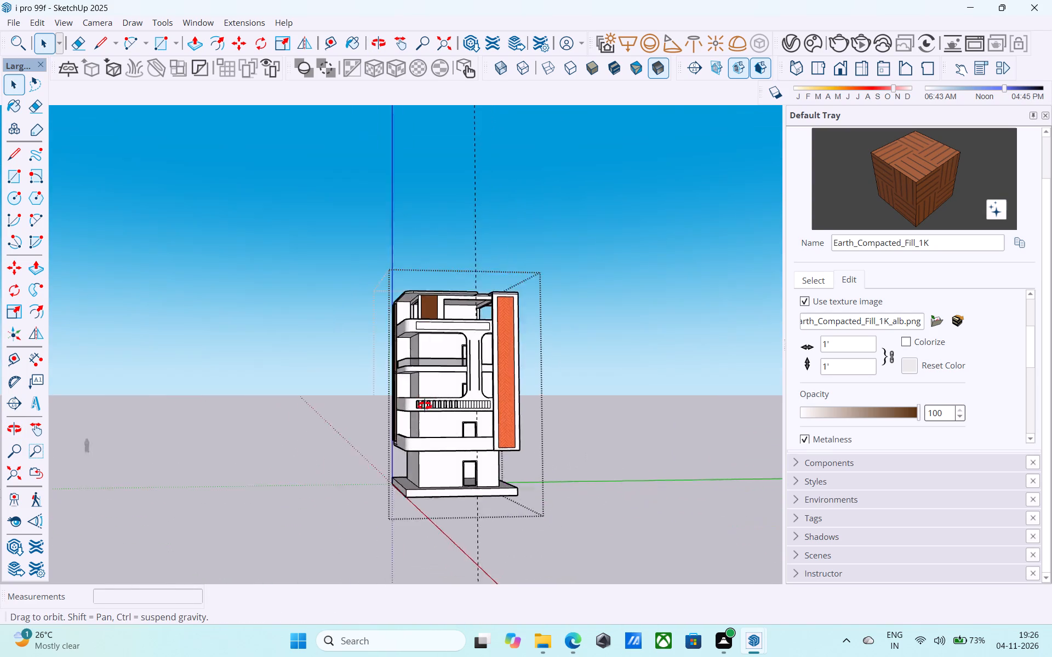
{"action": "middle_click_drag", "start_coordinate": [425, 406], "coordinate": [364, 392]}
{"action": "scroll", "coordinate": [382, 372], "scroll_direction": "up", "scroll_amount": 7}
{"action": "scroll", "coordinate": [395, 269], "scroll_direction": "down", "scroll_amount": 6}
{"action": "middle_click_drag", "start_coordinate": [395, 269], "coordinate": [516, 383]}
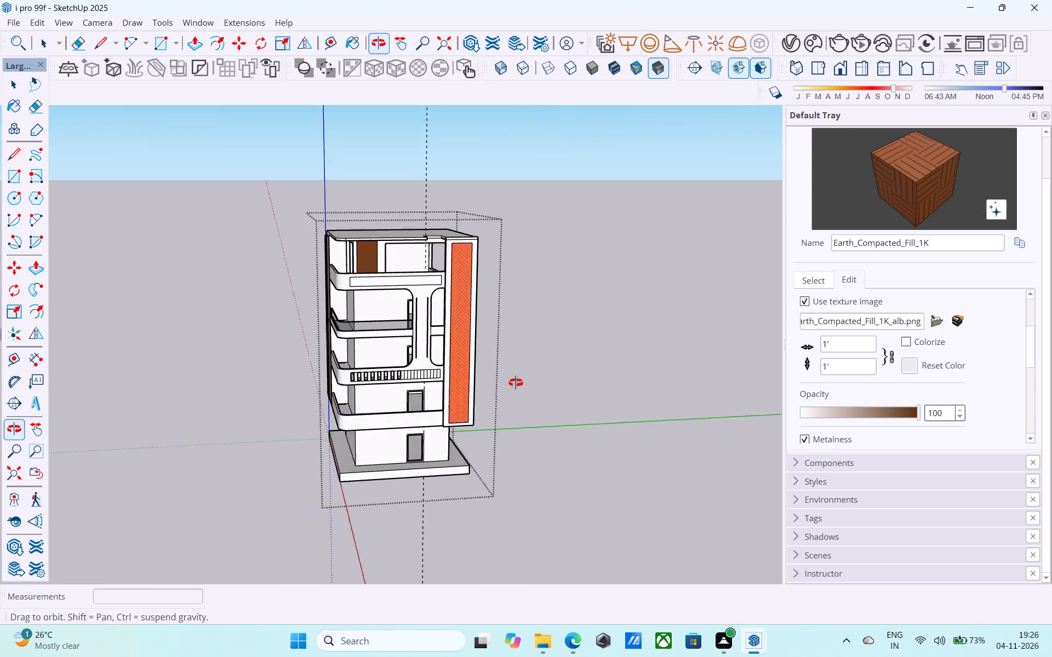
{"action": "middle_click_drag", "start_coordinate": [516, 383], "coordinate": [522, 385]}
{"action": "scroll", "coordinate": [365, 271], "scroll_direction": "up", "scroll_amount": 6}
{"action": "scroll", "coordinate": [365, 271], "scroll_direction": "down", "scroll_amount": 4}
{"action": "middle_click_drag", "start_coordinate": [365, 271], "coordinate": [356, 269]}
{"action": "scroll", "coordinate": [362, 310], "scroll_direction": "up", "scroll_amount": 5}
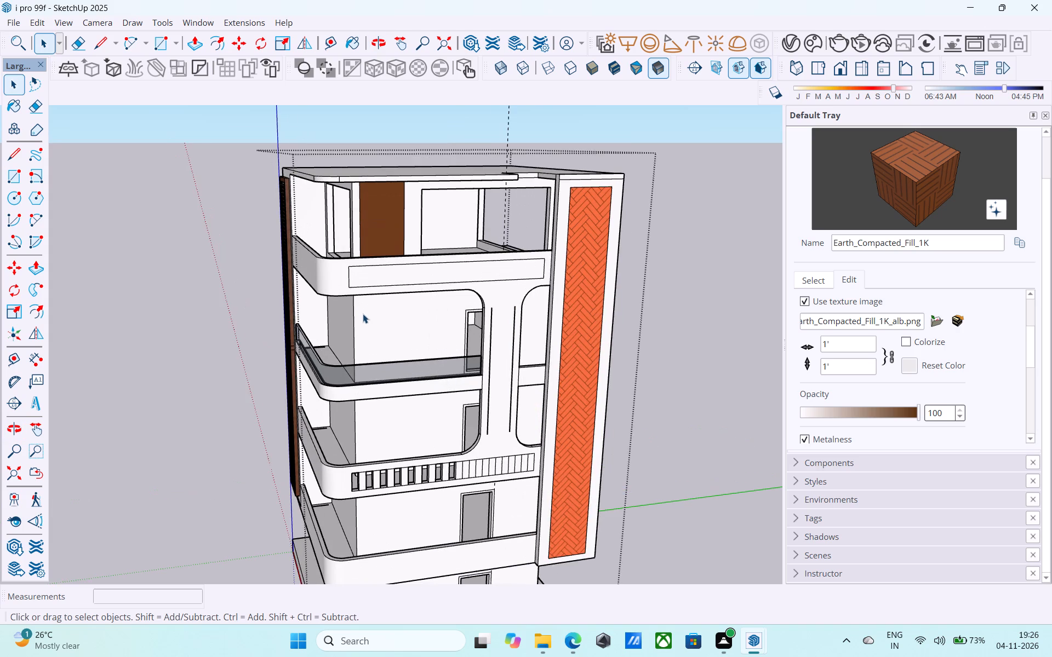
Copy the end edge of the top parapet's panel about 11' 1" along the panel and divide that distance into 15 equal strips.
{"action": "middle_click_drag", "start_coordinate": [362, 313], "coordinate": [340, 306]}
{"action": "scroll", "coordinate": [341, 295], "scroll_direction": "up", "scroll_amount": 5}
{"action": "left_click", "coordinate": [325, 258]}
{"action": "scroll", "coordinate": [326, 258], "scroll_direction": "down", "scroll_amount": 1}
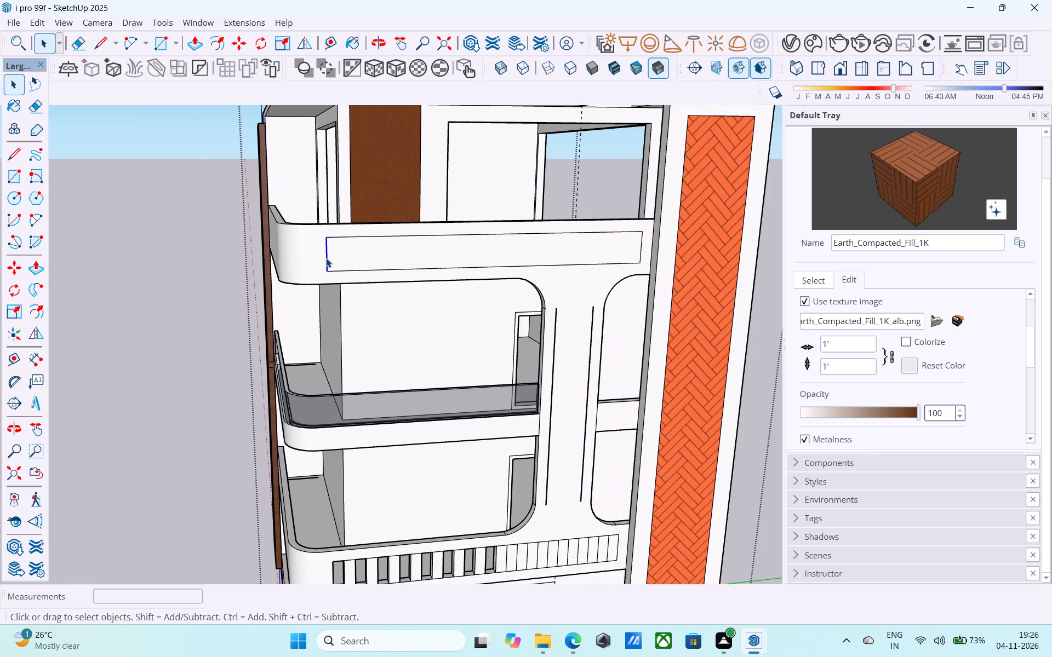
{"action": "key", "text": "m"}
{"action": "left_click", "coordinate": [330, 272]}
{"action": "scroll", "coordinate": [357, 277], "scroll_direction": "down", "scroll_amount": 6}
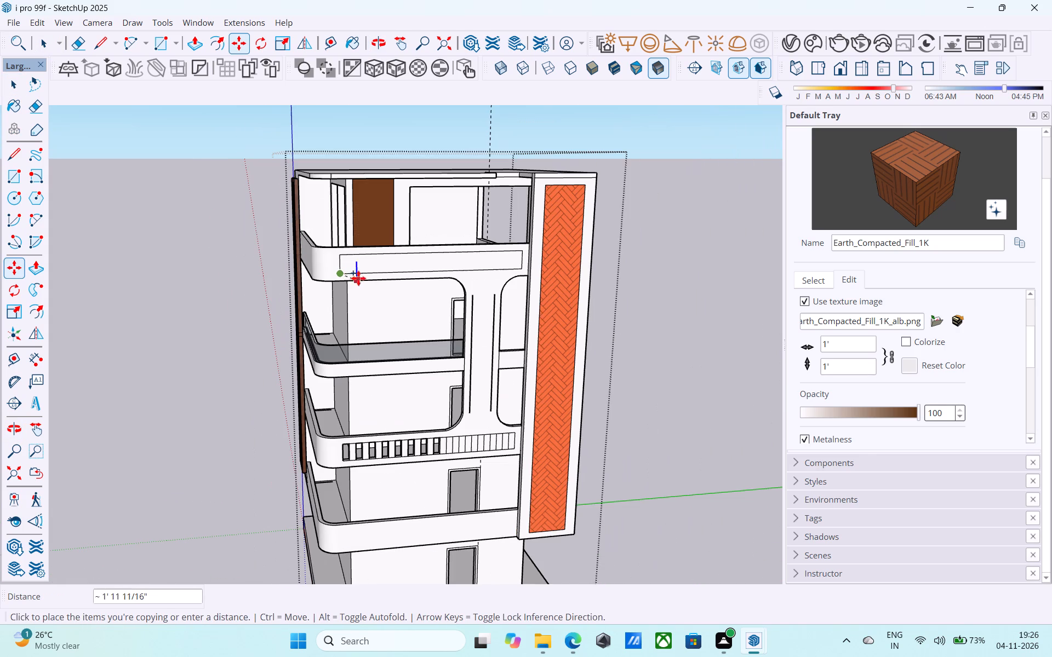
{"action": "scroll", "coordinate": [449, 458], "scroll_direction": "up", "scroll_amount": 9}
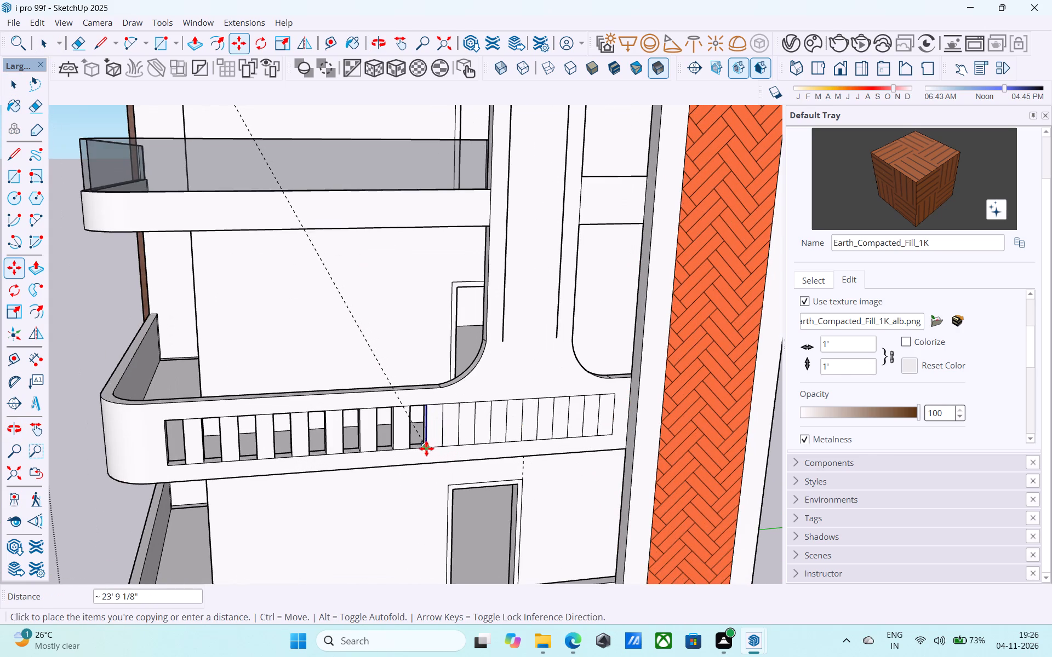
{"action": "scroll", "coordinate": [393, 286], "scroll_direction": "down", "scroll_amount": 12}
{"action": "scroll", "coordinate": [401, 200], "scroll_direction": "up", "scroll_amount": 2}
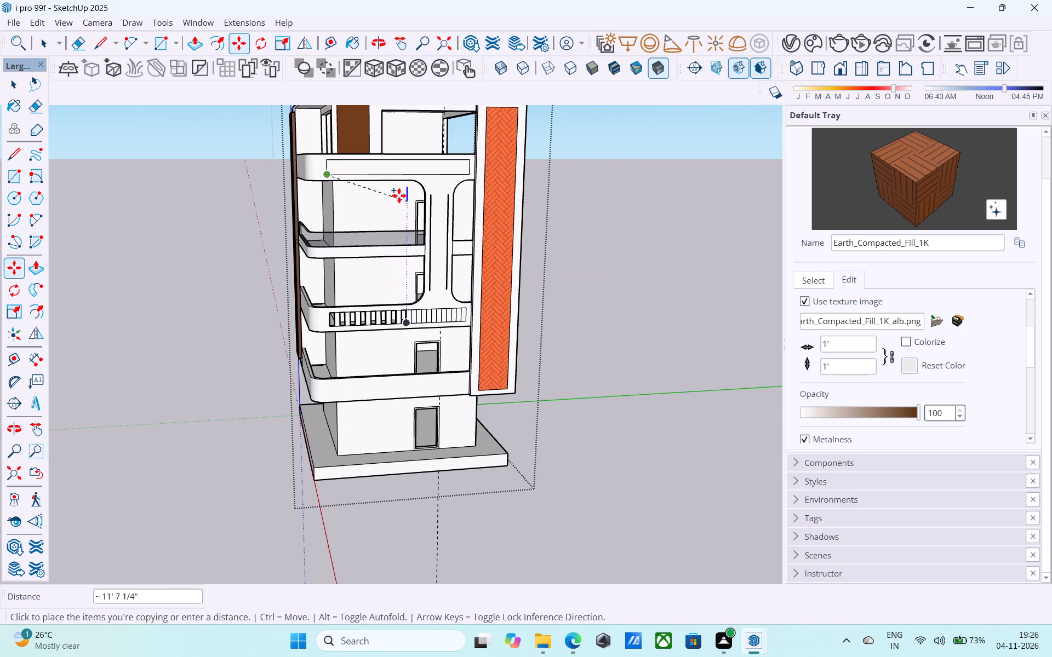
{"action": "scroll", "coordinate": [399, 195], "scroll_direction": "up", "scroll_amount": 1}
{"action": "left_click", "coordinate": [410, 168]}
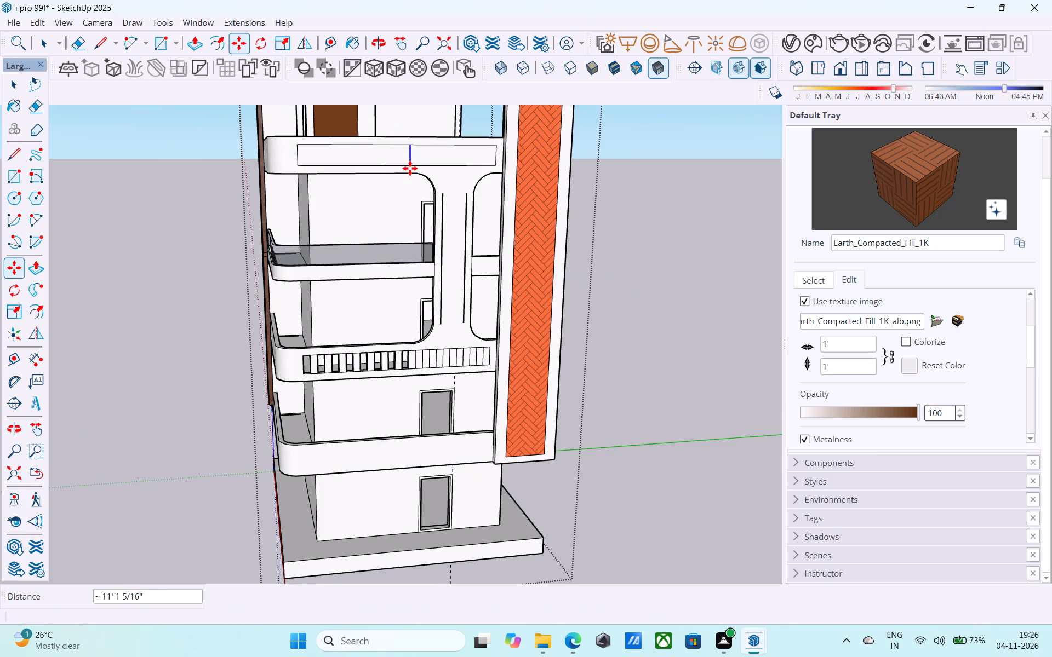
{"action": "key", "text": "slash"}
{"action": "key", "text": "1"}
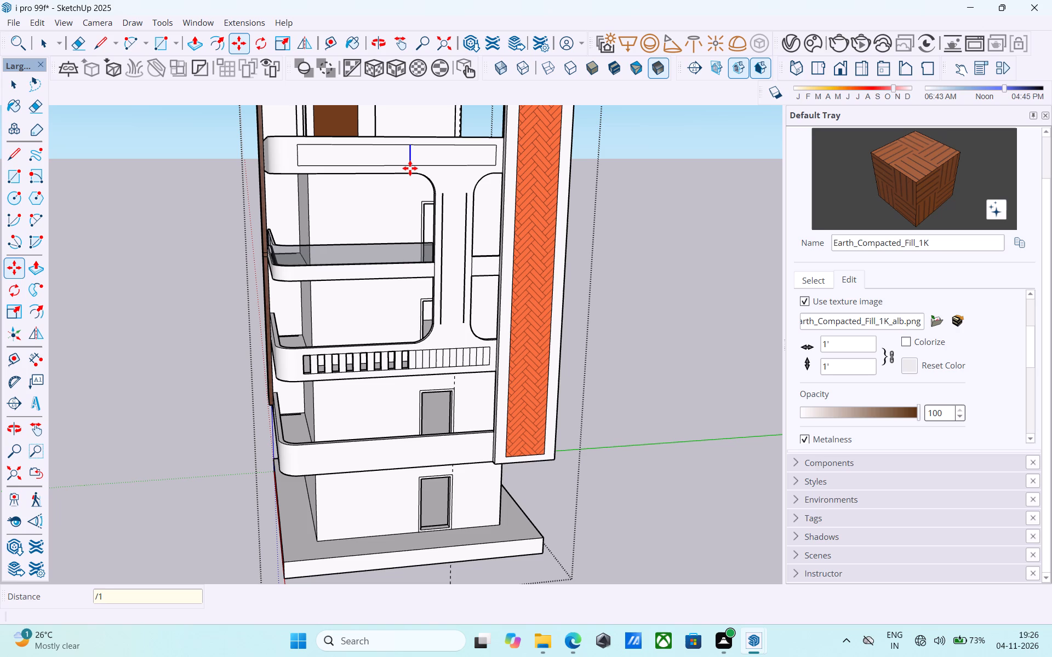
{"action": "key", "text": "5"}
{"action": "key", "text": "Return"}
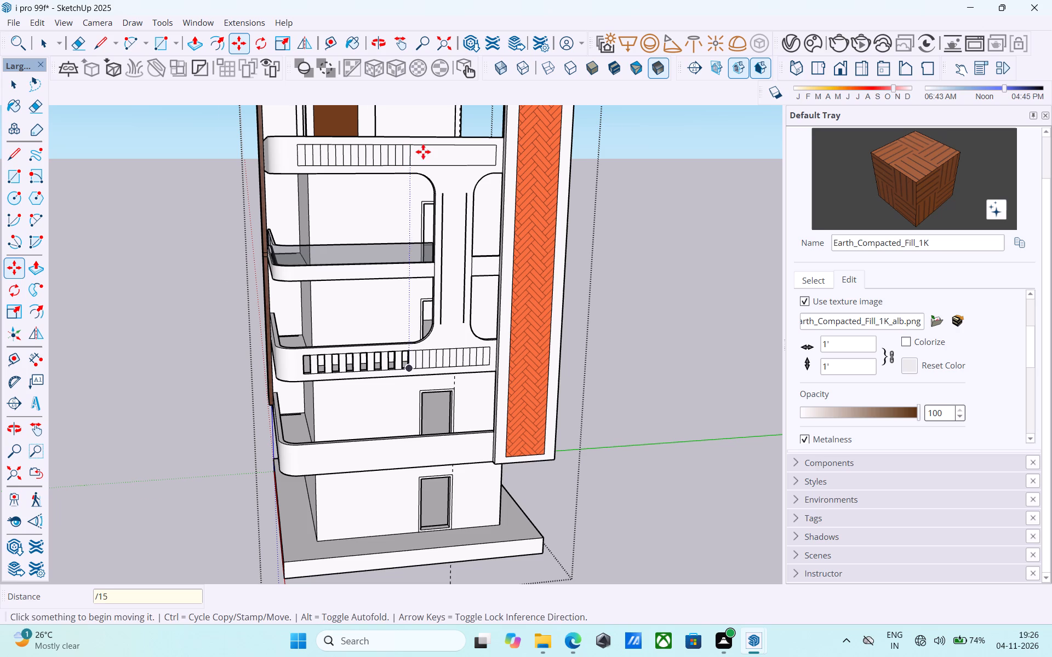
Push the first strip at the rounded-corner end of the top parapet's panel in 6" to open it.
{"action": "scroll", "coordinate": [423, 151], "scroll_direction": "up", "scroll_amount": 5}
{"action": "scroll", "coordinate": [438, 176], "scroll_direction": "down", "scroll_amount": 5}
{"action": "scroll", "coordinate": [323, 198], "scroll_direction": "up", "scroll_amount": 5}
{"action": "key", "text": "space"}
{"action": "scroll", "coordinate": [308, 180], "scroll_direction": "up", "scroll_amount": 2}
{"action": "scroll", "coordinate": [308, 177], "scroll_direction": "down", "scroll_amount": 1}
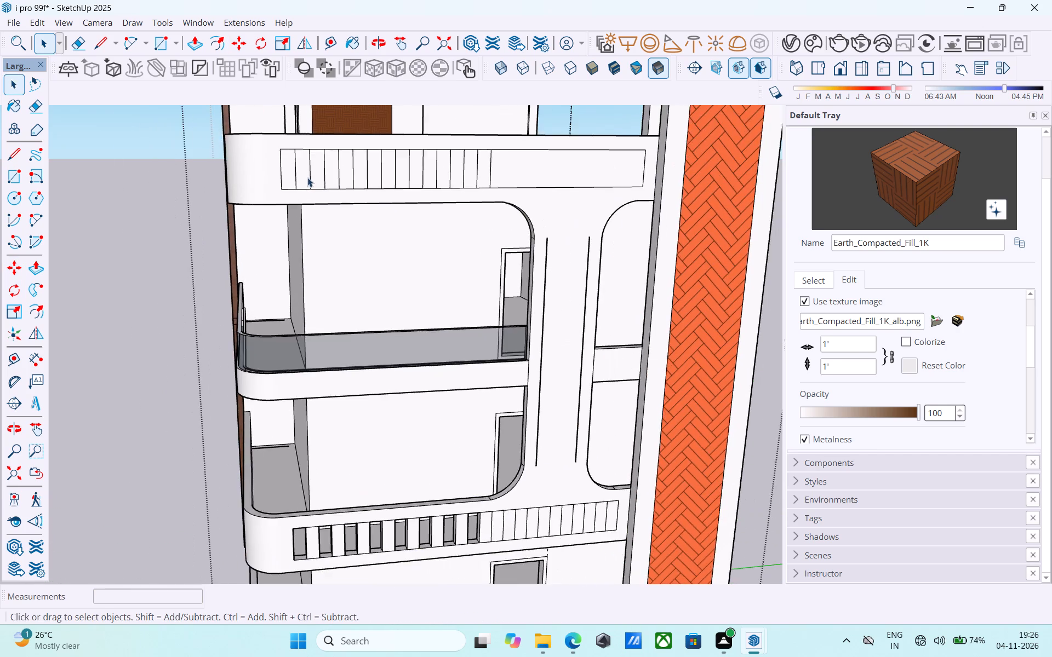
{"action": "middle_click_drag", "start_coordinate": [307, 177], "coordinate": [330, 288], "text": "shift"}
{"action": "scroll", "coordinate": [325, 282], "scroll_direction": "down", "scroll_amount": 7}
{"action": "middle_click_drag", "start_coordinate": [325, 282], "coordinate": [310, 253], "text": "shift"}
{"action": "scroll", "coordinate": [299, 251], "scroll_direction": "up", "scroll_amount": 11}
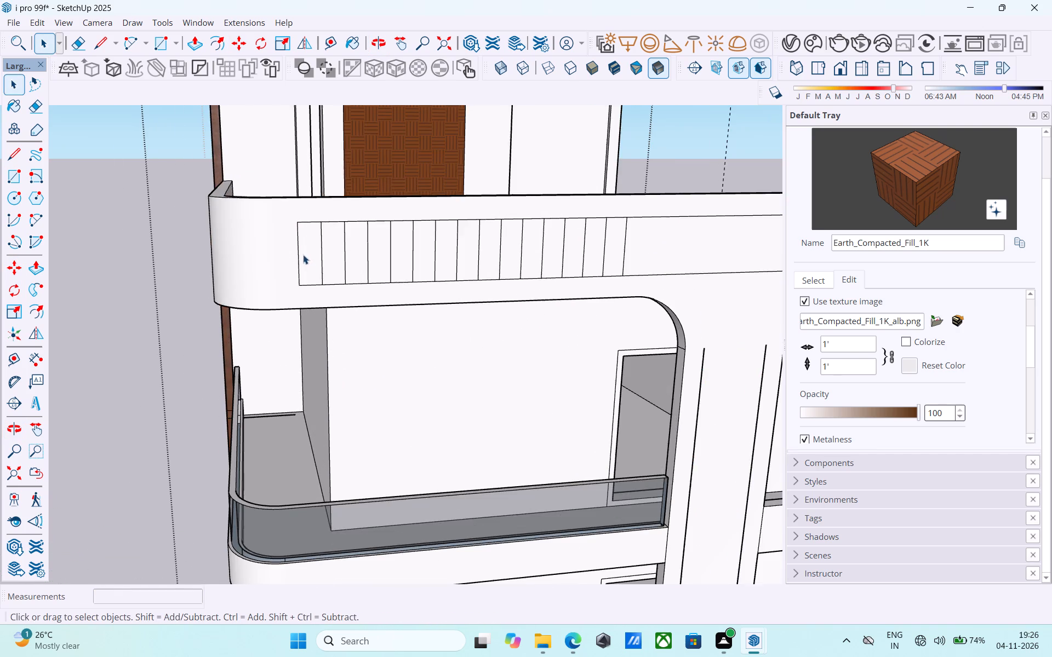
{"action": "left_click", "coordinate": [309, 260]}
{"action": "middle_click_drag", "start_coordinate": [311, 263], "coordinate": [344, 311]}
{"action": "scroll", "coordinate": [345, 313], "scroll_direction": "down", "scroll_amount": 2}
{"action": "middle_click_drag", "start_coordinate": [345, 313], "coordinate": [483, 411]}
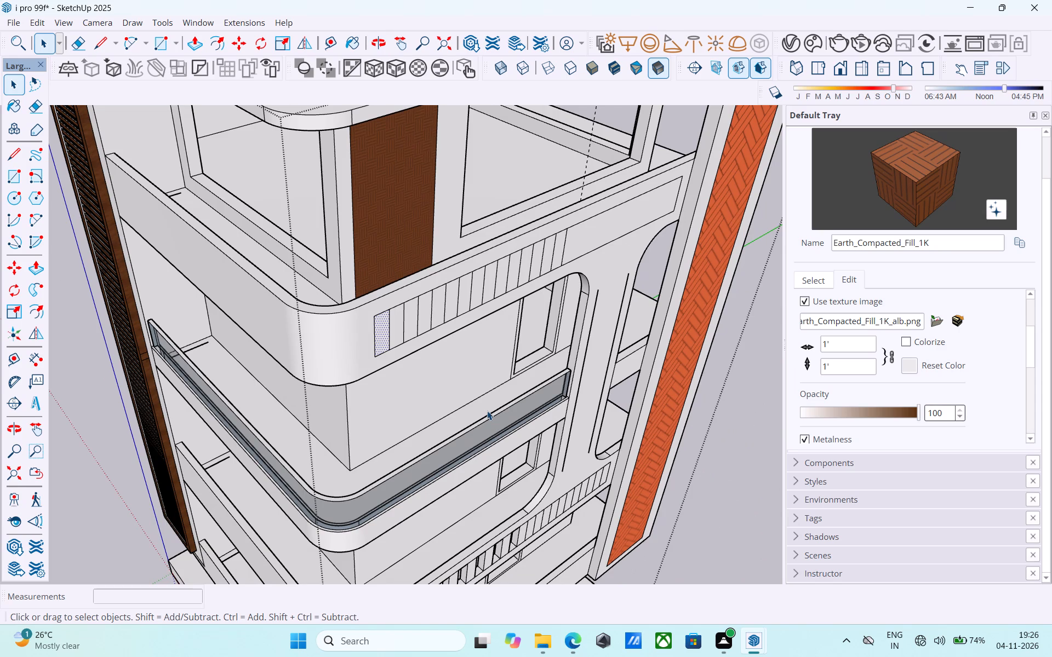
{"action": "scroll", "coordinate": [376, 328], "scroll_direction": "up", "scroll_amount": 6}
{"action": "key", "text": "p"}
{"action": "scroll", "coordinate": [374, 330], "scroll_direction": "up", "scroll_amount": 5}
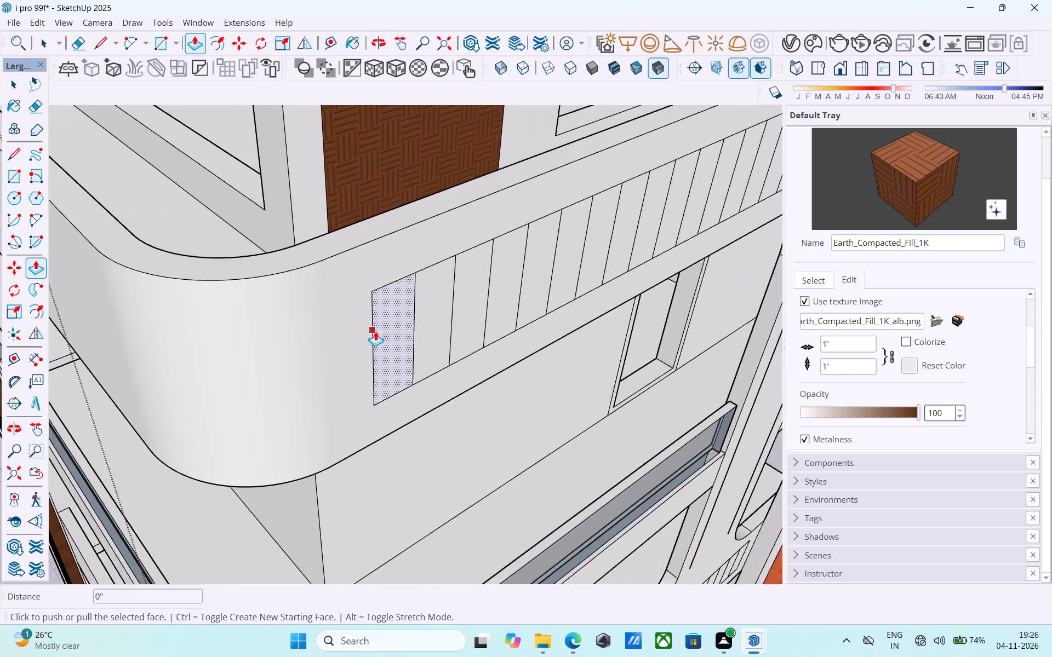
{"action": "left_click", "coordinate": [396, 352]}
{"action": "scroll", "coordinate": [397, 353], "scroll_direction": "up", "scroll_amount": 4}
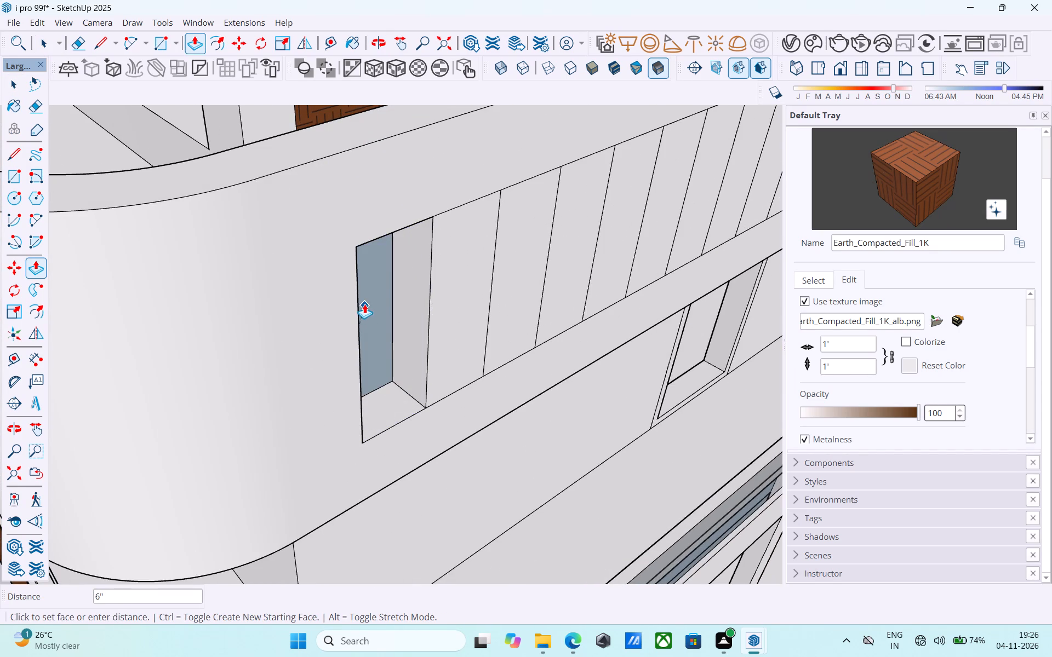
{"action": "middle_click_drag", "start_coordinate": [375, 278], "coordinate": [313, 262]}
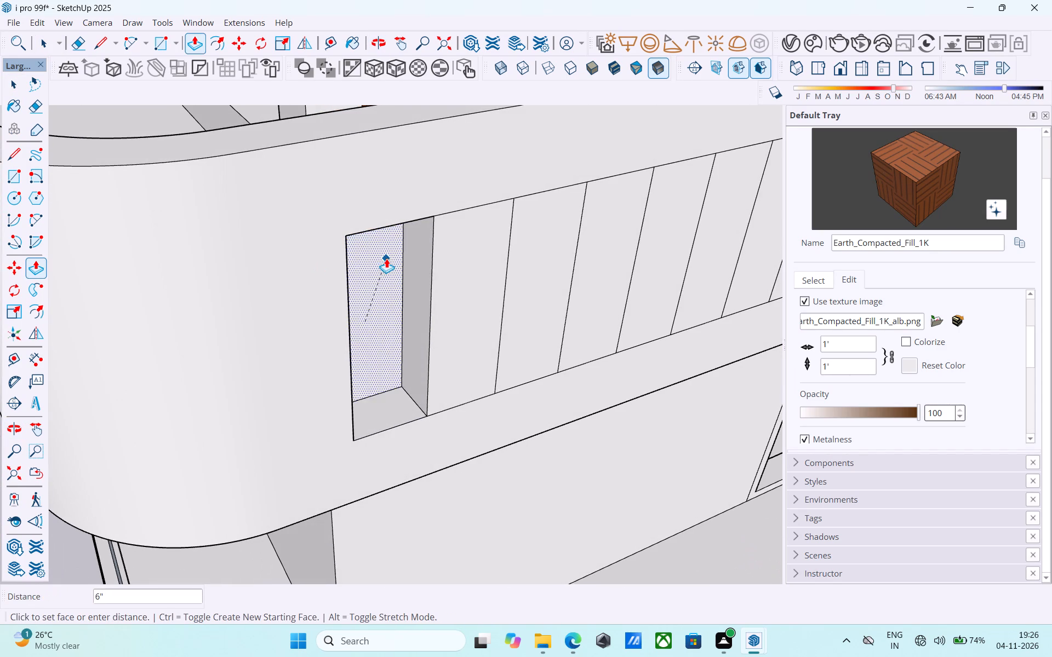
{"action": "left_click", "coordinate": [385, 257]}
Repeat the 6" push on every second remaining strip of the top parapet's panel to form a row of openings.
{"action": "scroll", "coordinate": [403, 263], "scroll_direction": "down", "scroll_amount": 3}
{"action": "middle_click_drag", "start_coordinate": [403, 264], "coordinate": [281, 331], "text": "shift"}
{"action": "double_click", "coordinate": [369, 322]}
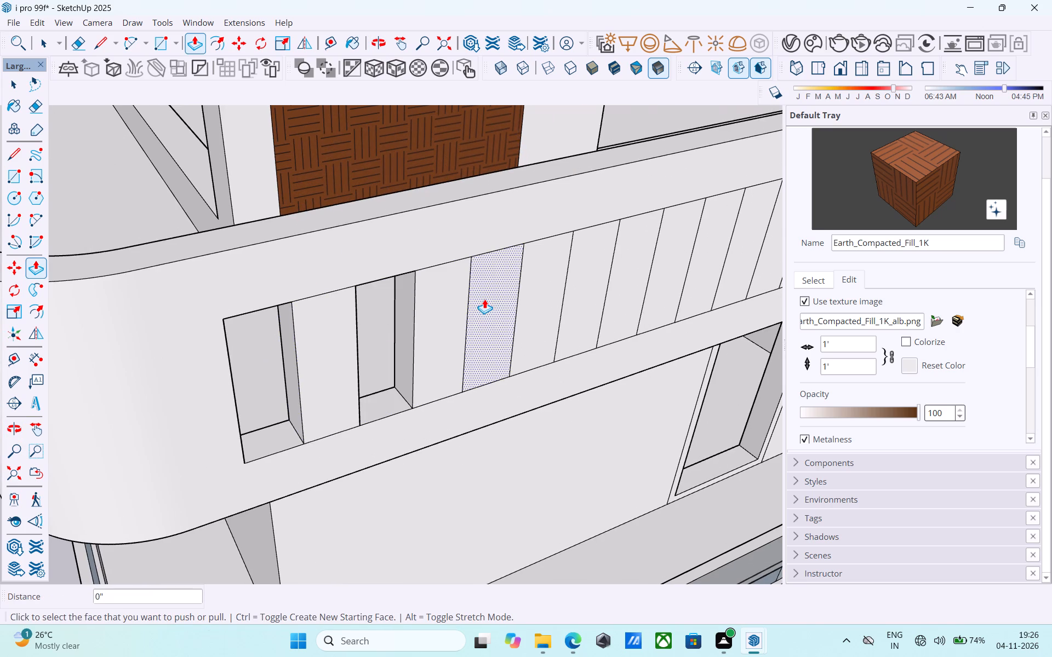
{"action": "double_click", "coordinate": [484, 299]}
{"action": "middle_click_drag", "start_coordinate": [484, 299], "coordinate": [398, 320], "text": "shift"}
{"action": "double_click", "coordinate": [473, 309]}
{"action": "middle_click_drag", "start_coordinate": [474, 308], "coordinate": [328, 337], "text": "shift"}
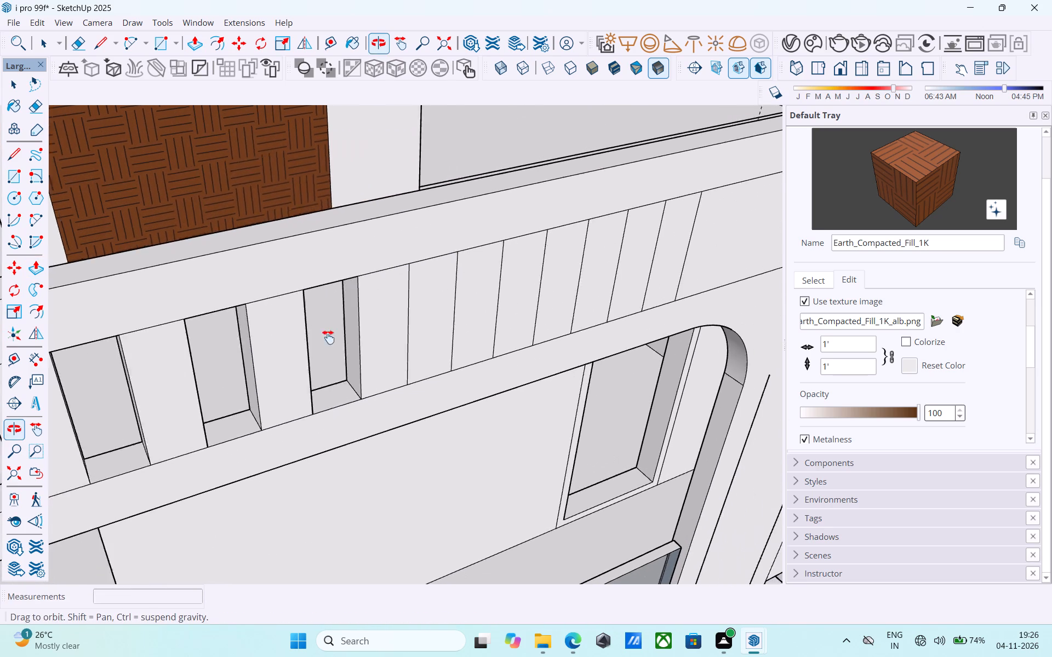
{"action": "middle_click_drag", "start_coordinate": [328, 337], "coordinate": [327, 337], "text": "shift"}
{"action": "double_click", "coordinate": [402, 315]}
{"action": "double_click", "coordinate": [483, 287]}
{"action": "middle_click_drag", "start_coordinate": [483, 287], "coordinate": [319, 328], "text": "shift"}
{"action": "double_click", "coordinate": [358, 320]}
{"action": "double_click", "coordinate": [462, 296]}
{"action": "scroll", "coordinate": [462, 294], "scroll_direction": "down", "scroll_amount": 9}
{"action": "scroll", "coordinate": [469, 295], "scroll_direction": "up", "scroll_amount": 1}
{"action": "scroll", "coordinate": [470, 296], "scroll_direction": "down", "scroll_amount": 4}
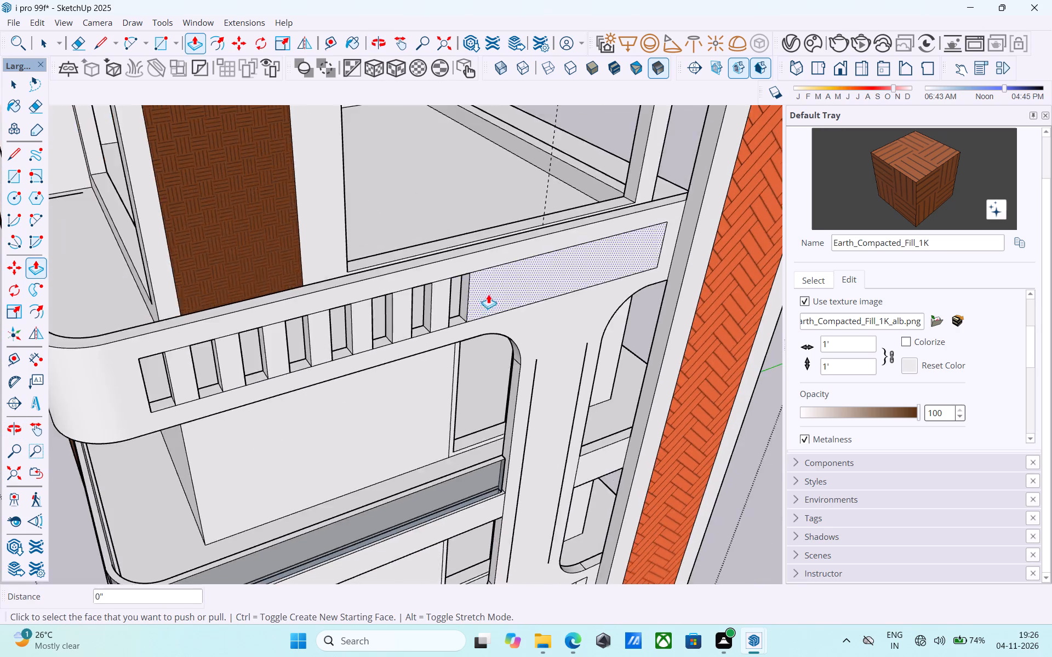
Save the model.
{"action": "scroll", "coordinate": [488, 294], "scroll_direction": "down", "scroll_amount": 9}
{"action": "key", "text": "space"}
{"action": "key", "text": "ctrl+s"}
Inspect the tower from several angles and distances, comparing the strip openings on the top and lower parapets.
{"action": "scroll", "coordinate": [492, 295], "scroll_direction": "down", "scroll_amount": 7}
{"action": "middle_click_drag", "start_coordinate": [492, 295], "coordinate": [541, 283]}
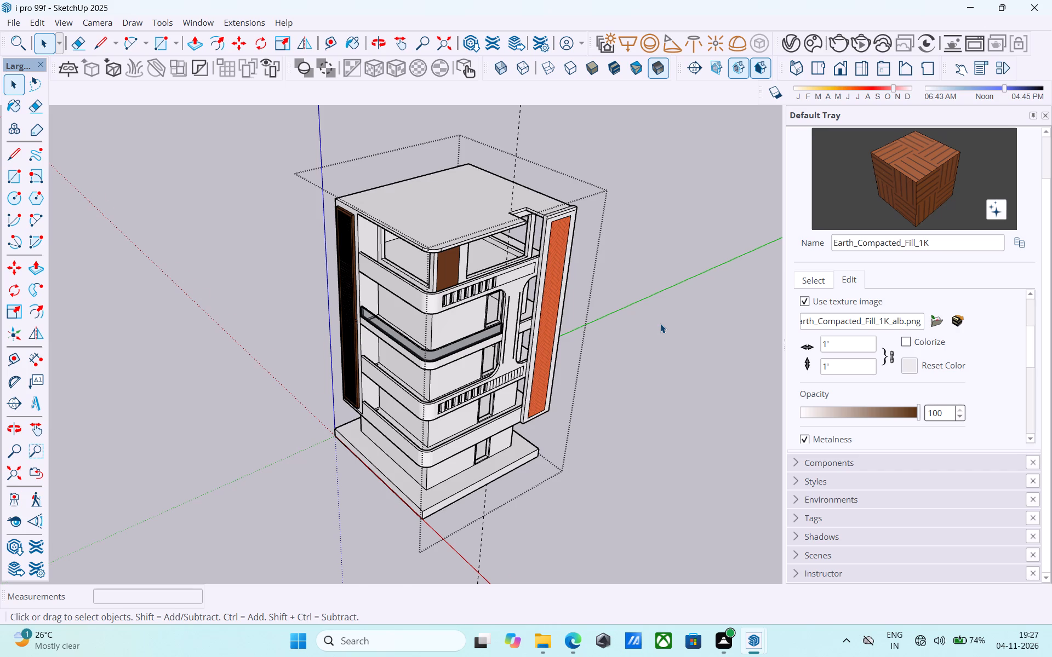
{"action": "scroll", "coordinate": [660, 324], "scroll_direction": "down", "scroll_amount": 4}
{"action": "middle_click_drag", "start_coordinate": [656, 322], "coordinate": [581, 228]}
{"action": "scroll", "coordinate": [559, 366], "scroll_direction": "down", "scroll_amount": 3}
{"action": "middle_click_drag", "start_coordinate": [554, 359], "coordinate": [542, 291]}
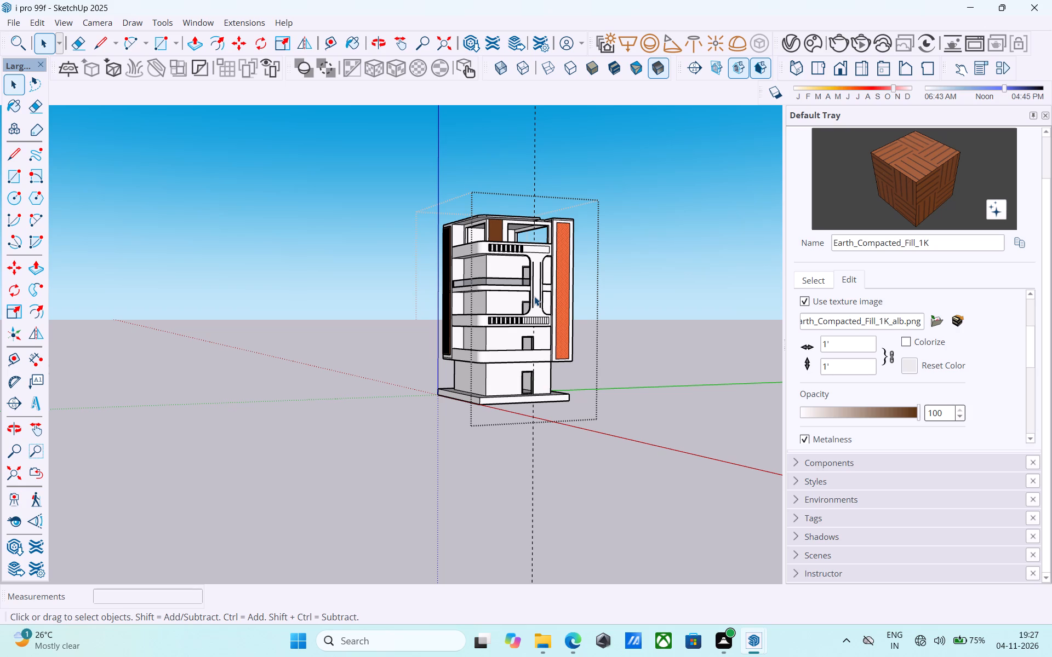
{"action": "scroll", "coordinate": [511, 293], "scroll_direction": "down", "scroll_amount": 6}
{"action": "middle_click_drag", "start_coordinate": [506, 300], "coordinate": [494, 360]}
{"action": "scroll", "coordinate": [493, 347], "scroll_direction": "up", "scroll_amount": 9}
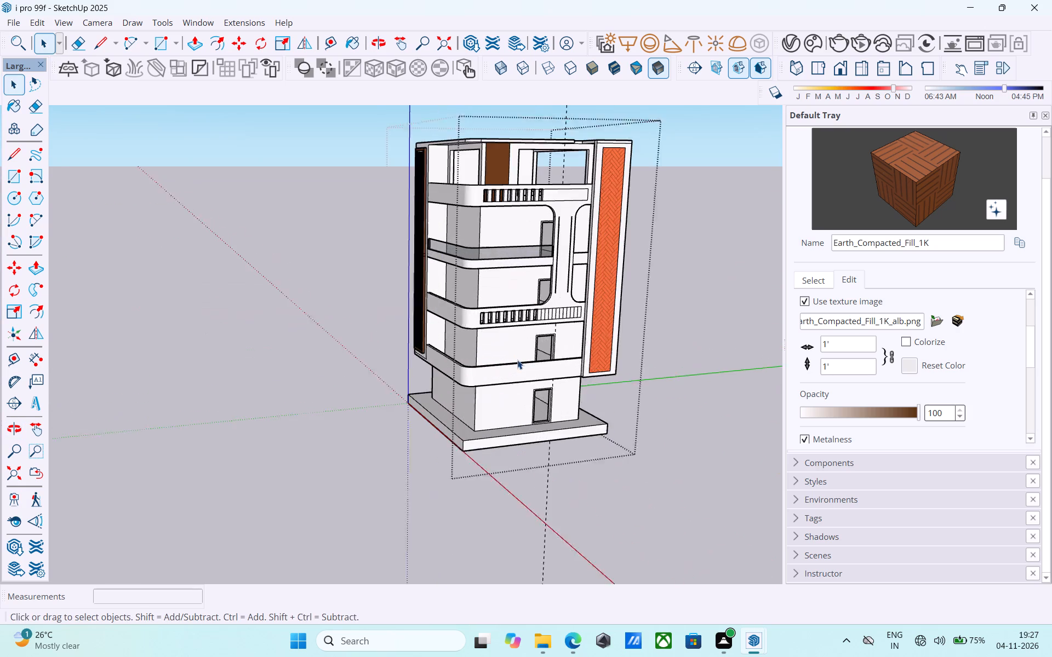
{"action": "scroll", "coordinate": [517, 360], "scroll_direction": "up", "scroll_amount": 2}
{"action": "middle_click_drag", "start_coordinate": [501, 325], "coordinate": [505, 365]}
{"action": "scroll", "coordinate": [508, 350], "scroll_direction": "up", "scroll_amount": 5}
{"action": "middle_click_drag", "start_coordinate": [499, 350], "coordinate": [473, 391], "text": "shift"}
{"action": "scroll", "coordinate": [495, 353], "scroll_direction": "down", "scroll_amount": 1, "text": "shift"}
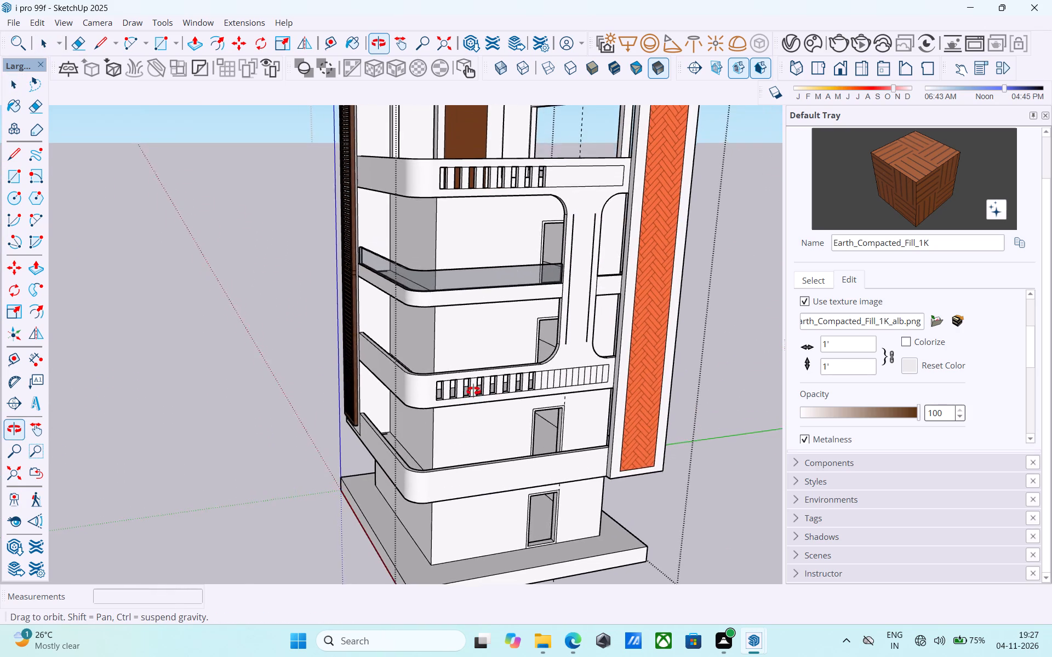
{"action": "middle_click_drag", "start_coordinate": [473, 391], "coordinate": [483, 368], "text": "shift"}
{"action": "middle_click_drag", "start_coordinate": [499, 358], "coordinate": [484, 362], "text": "shift"}
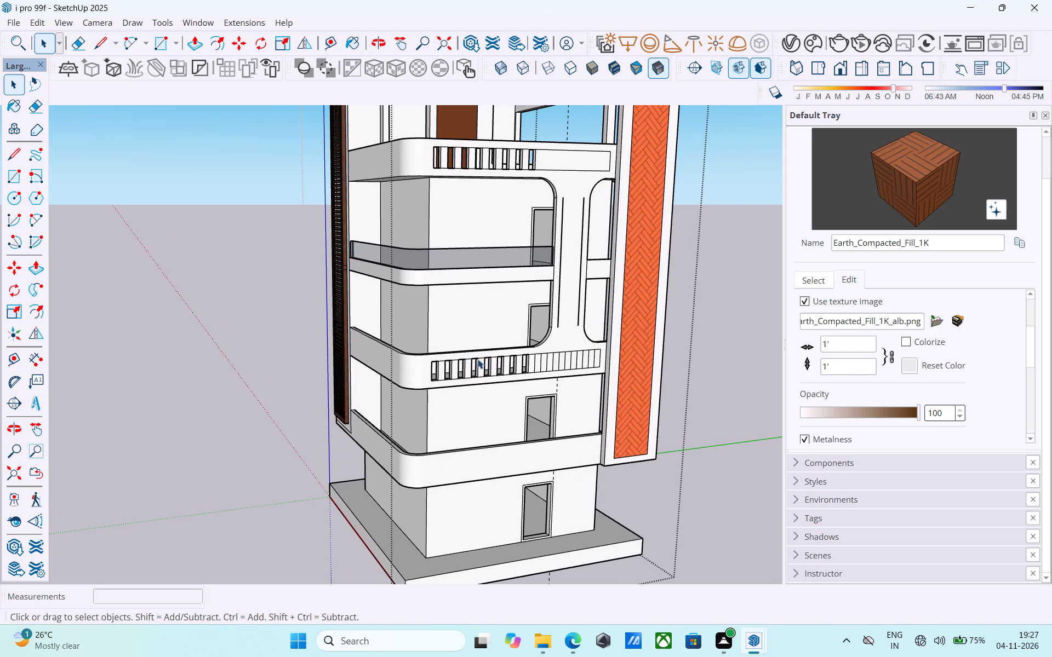
{"action": "scroll", "coordinate": [478, 359], "scroll_direction": "up", "scroll_amount": 5}
{"action": "scroll", "coordinate": [478, 359], "scroll_direction": "down", "scroll_amount": 9}
{"action": "middle_click_drag", "start_coordinate": [473, 364], "coordinate": [488, 378], "text": "shift"}
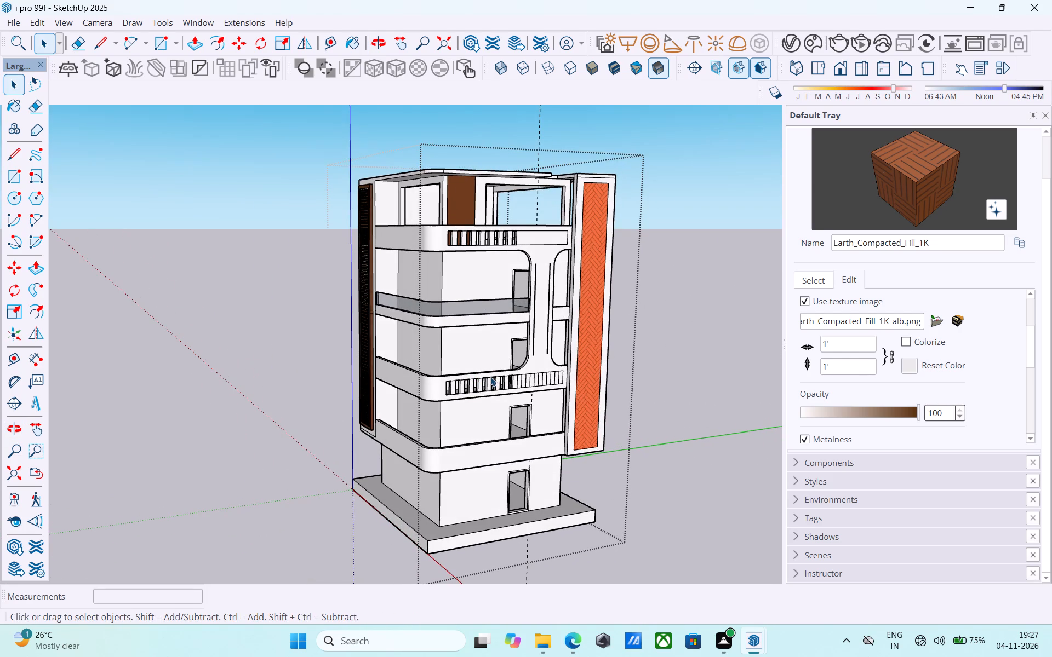
{"action": "middle_click_drag", "start_coordinate": [490, 372], "coordinate": [483, 377]}
{"action": "scroll", "coordinate": [475, 360], "scroll_direction": "down", "scroll_amount": 3}
{"action": "middle_click_drag", "start_coordinate": [471, 366], "coordinate": [489, 384], "text": "shift"}
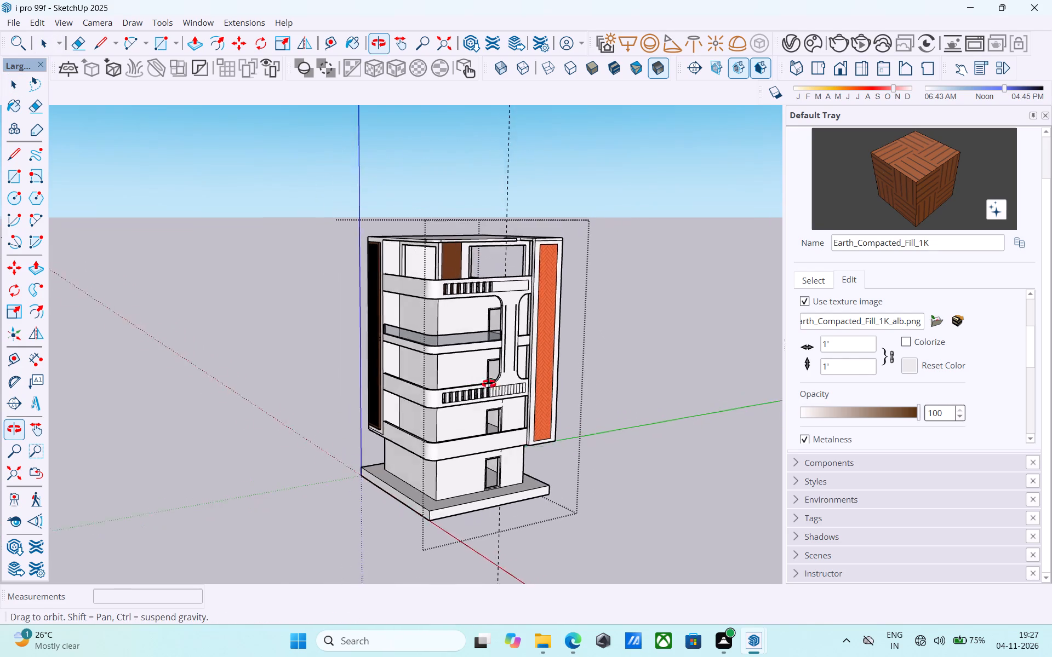
{"action": "middle_click_drag", "start_coordinate": [489, 384], "coordinate": [472, 377], "text": "shift"}
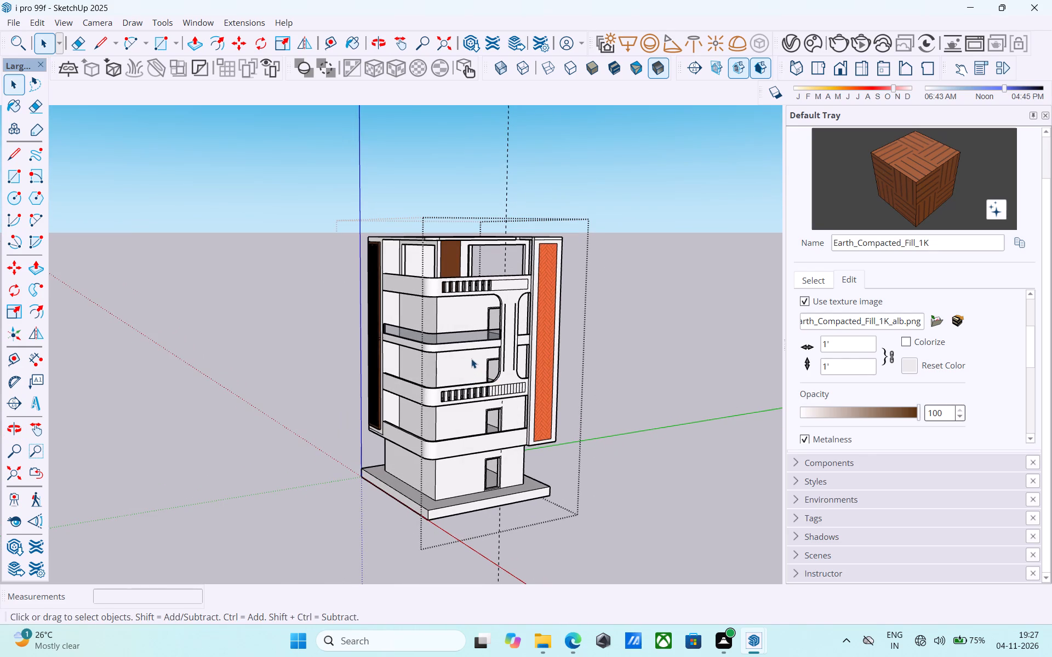
{"action": "scroll", "coordinate": [470, 359], "scroll_direction": "down", "scroll_amount": 3}
{"action": "middle_click_drag", "start_coordinate": [472, 361], "coordinate": [481, 327]}
{"action": "scroll", "coordinate": [494, 326], "scroll_direction": "up", "scroll_amount": 4}
{"action": "middle_click_drag", "start_coordinate": [510, 330], "coordinate": [471, 325]}
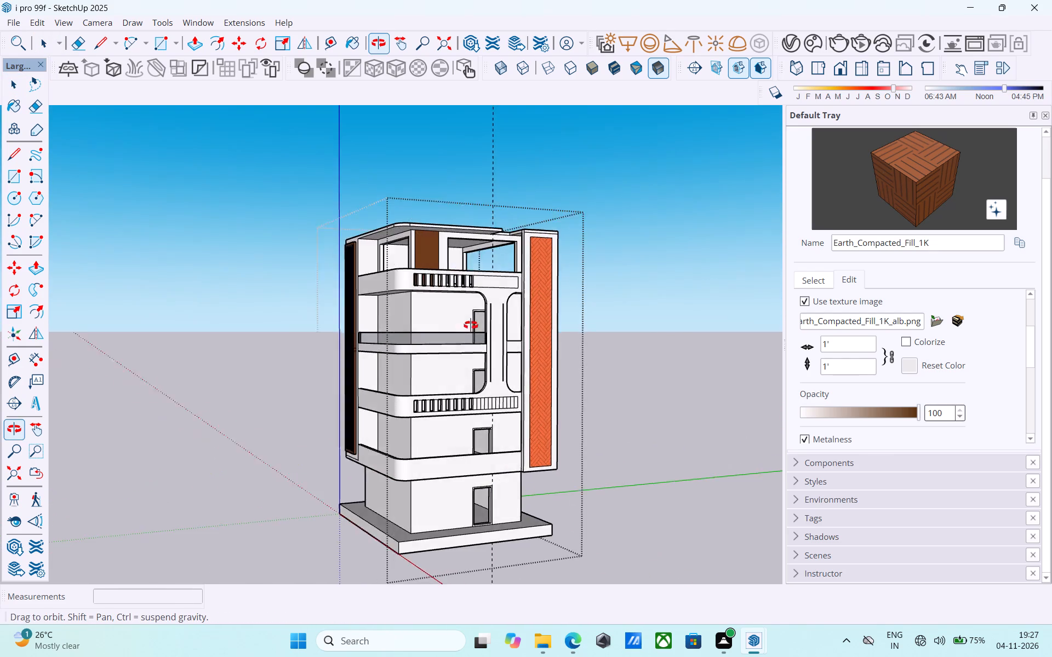
{"action": "middle_click_drag", "start_coordinate": [471, 325], "coordinate": [449, 348]}
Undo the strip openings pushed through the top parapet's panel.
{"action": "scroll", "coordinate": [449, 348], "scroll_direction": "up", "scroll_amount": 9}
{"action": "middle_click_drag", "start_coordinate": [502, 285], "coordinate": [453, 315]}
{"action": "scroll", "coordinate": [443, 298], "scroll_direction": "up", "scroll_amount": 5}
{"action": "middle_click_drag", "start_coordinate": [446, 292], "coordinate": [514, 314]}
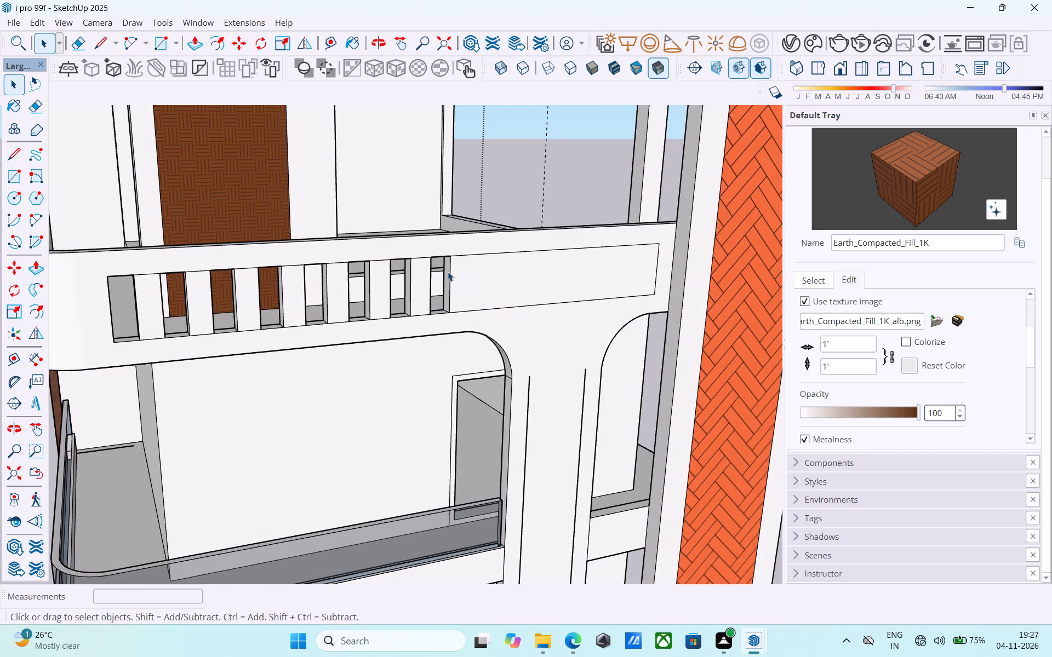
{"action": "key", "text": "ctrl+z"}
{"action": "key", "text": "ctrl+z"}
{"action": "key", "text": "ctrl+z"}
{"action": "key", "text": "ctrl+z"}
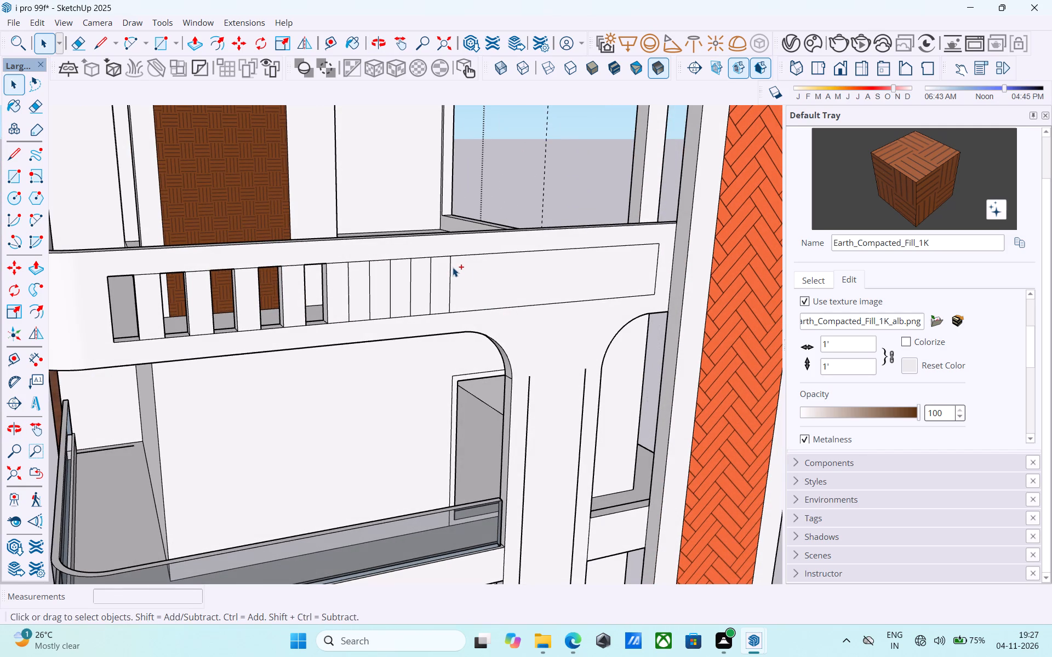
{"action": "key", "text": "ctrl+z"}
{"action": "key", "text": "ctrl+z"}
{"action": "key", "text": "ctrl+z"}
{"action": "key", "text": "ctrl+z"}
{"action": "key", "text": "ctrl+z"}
Erase all the strip division lines inside the top parapet's panel, keeping its rectangular outline.
{"action": "scroll", "coordinate": [453, 267], "scroll_direction": "down", "scroll_amount": 6}
{"action": "scroll", "coordinate": [444, 275], "scroll_direction": "up", "scroll_amount": 5}
{"action": "key", "text": "e"}
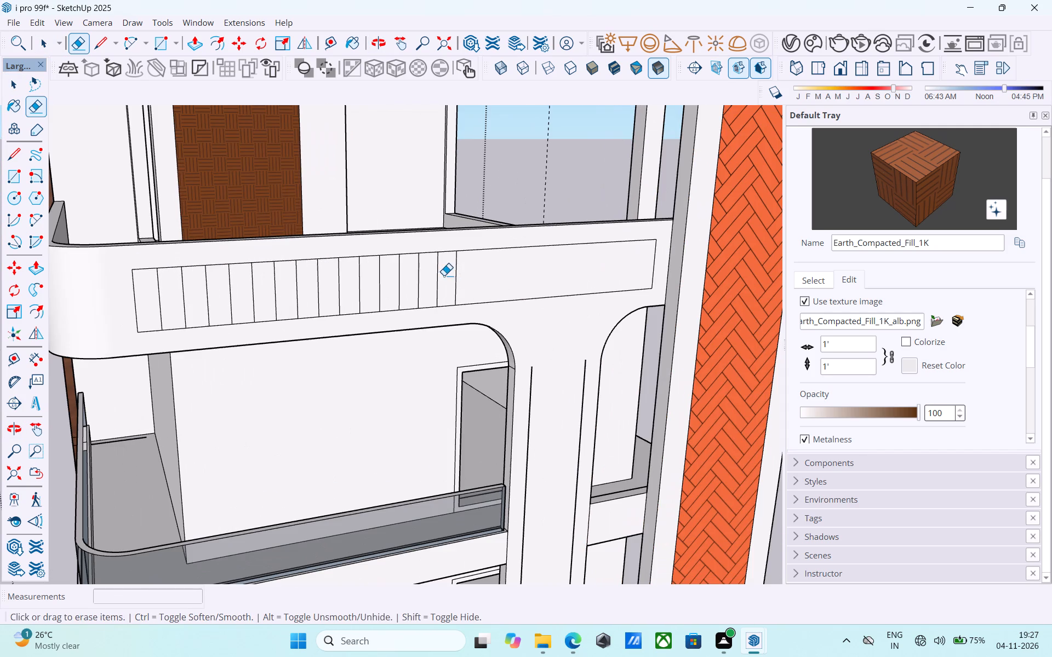
{"action": "left_click_drag", "start_coordinate": [463, 282], "coordinate": [153, 301]}
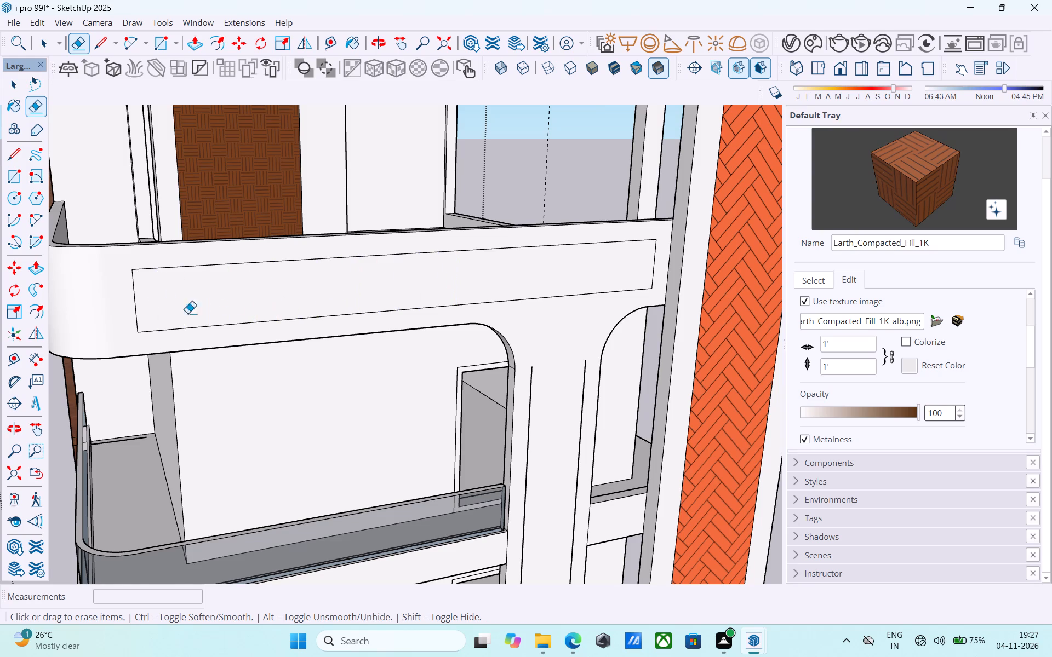
Copy the panel's corner-side end edge 20' to its opposite end and divide that distance into 25 equal strips.
{"action": "scroll", "coordinate": [283, 298], "scroll_direction": "down", "scroll_amount": 7}
{"action": "middle_click_drag", "start_coordinate": [313, 297], "coordinate": [331, 306]}
{"action": "key", "text": "space"}
{"action": "left_click", "coordinate": [234, 314]}
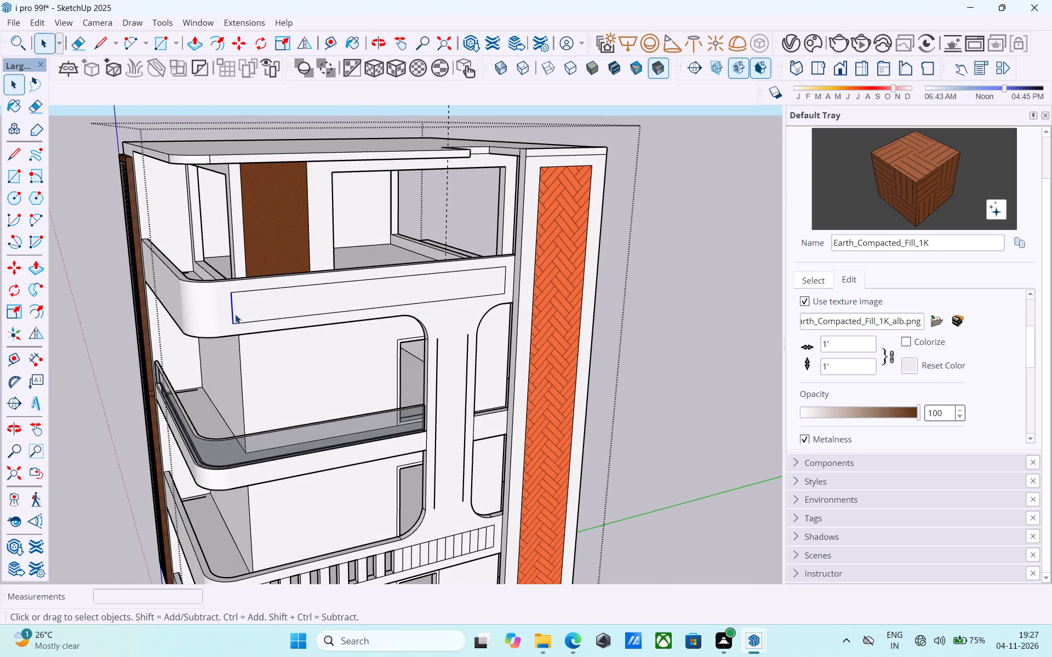
{"action": "key", "text": "m"}
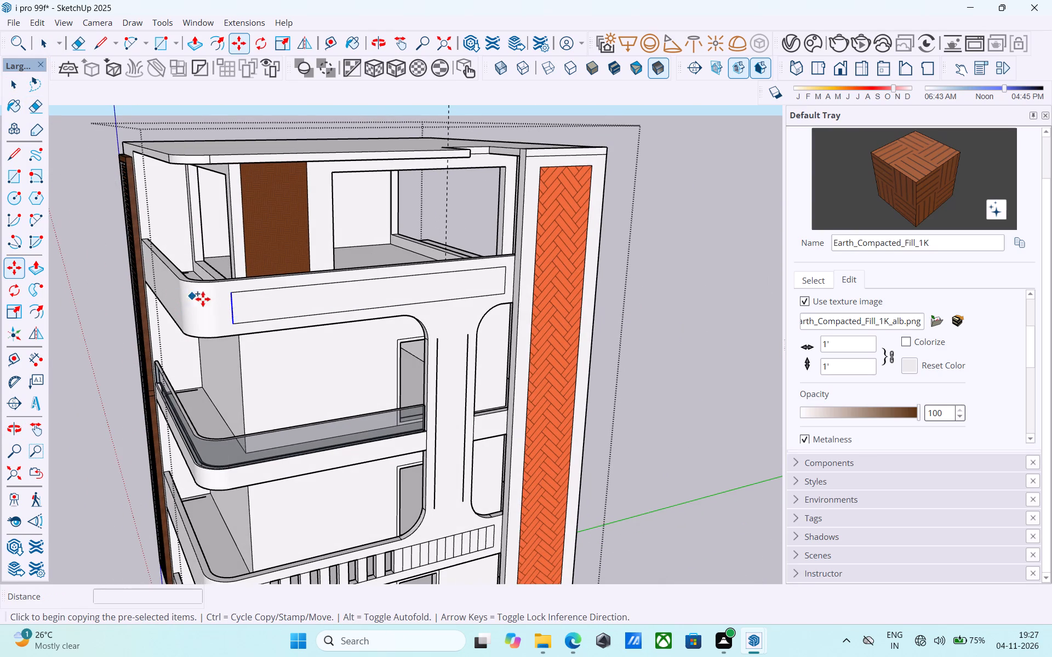
{"action": "left_click", "coordinate": [234, 296]}
{"action": "scroll", "coordinate": [493, 283], "scroll_direction": "up", "scroll_amount": 5}
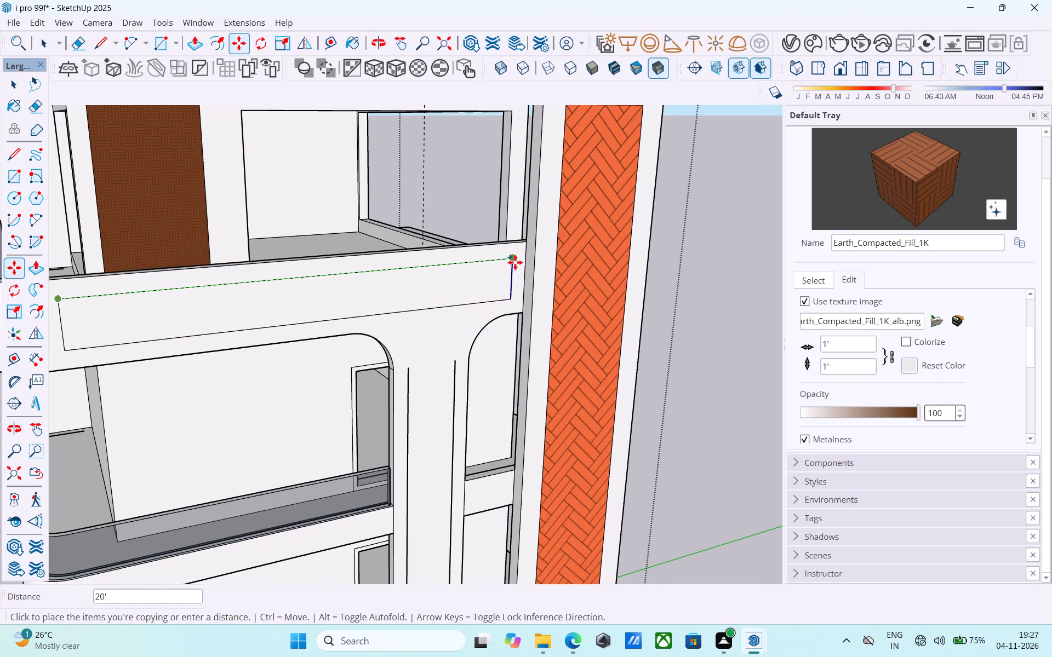
{"action": "left_click", "coordinate": [514, 261]}
{"action": "key", "text": "slash"}
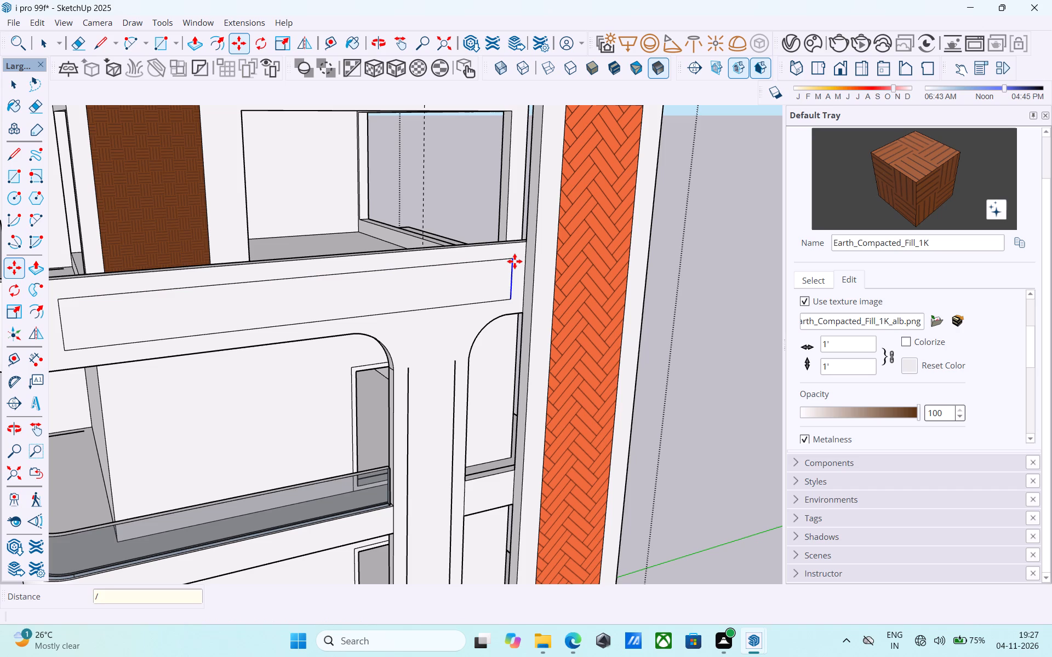
{"action": "type", "text": "25"}
{"action": "key", "text": "Return"}
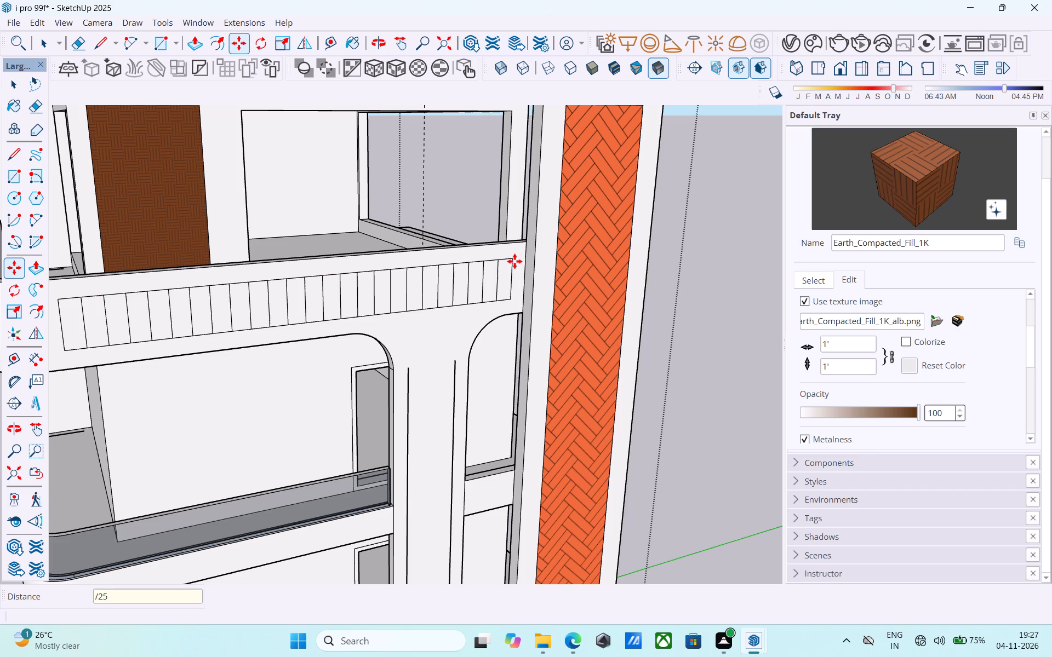
Push the first of the new strips, nearest the rounded corner, through the top parapet to open it.
{"action": "scroll", "coordinate": [495, 256], "scroll_direction": "down", "scroll_amount": 15}
{"action": "middle_click_drag", "start_coordinate": [503, 257], "coordinate": [482, 255]}
{"action": "scroll", "coordinate": [365, 290], "scroll_direction": "up", "scroll_amount": 6}
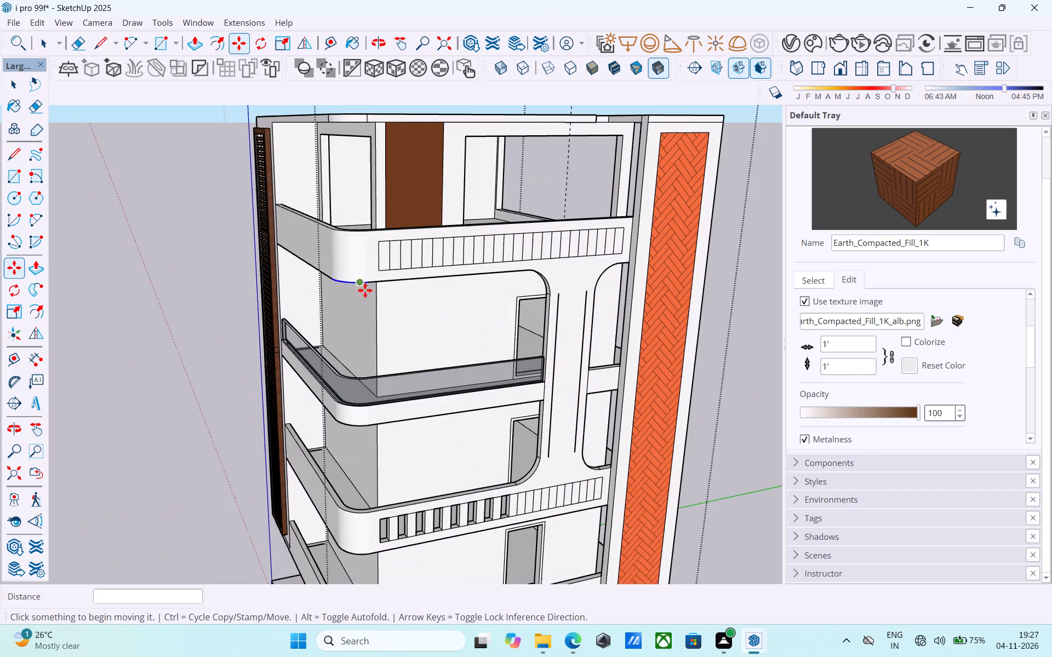
{"action": "scroll", "coordinate": [456, 260], "scroll_direction": "up", "scroll_amount": 4}
{"action": "key", "text": "space"}
{"action": "scroll", "coordinate": [349, 261], "scroll_direction": "up", "scroll_amount": 5}
{"action": "left_click", "coordinate": [346, 260]}
{"action": "scroll", "coordinate": [340, 255], "scroll_direction": "up", "scroll_amount": 5}
{"action": "key", "text": "p"}
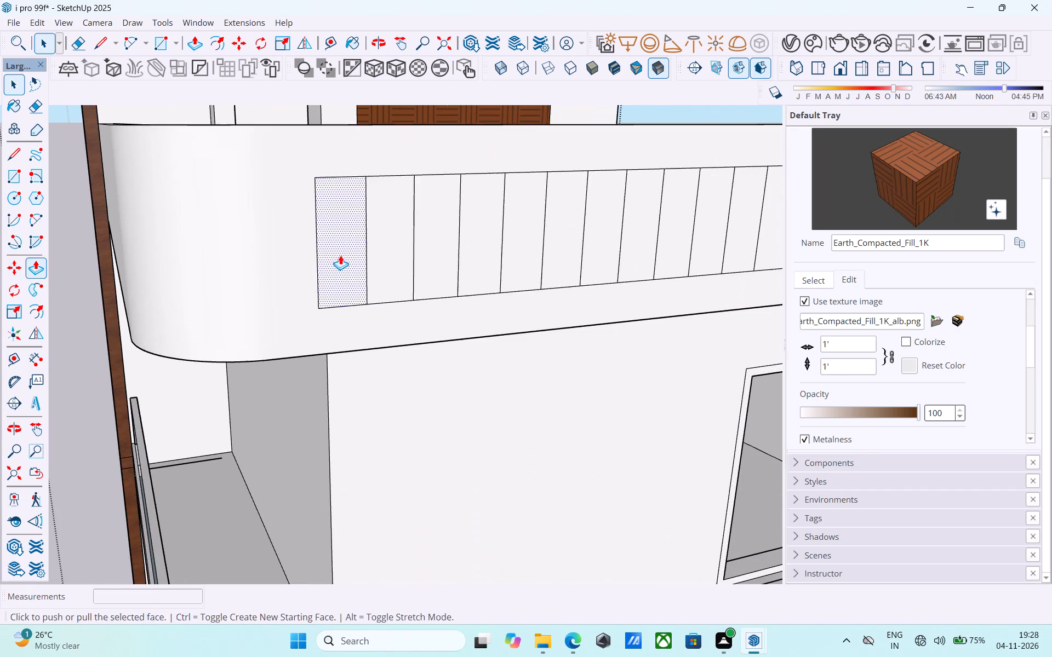
{"action": "left_click", "coordinate": [340, 255]}
{"action": "scroll", "coordinate": [335, 245], "scroll_direction": "up", "scroll_amount": 5}
{"action": "left_click", "coordinate": [327, 228]}
Push the third, fifth, seventh, ninth and eleventh strips from the rounded corner through the top parapet as openings.
{"action": "double_click", "coordinate": [525, 243]}
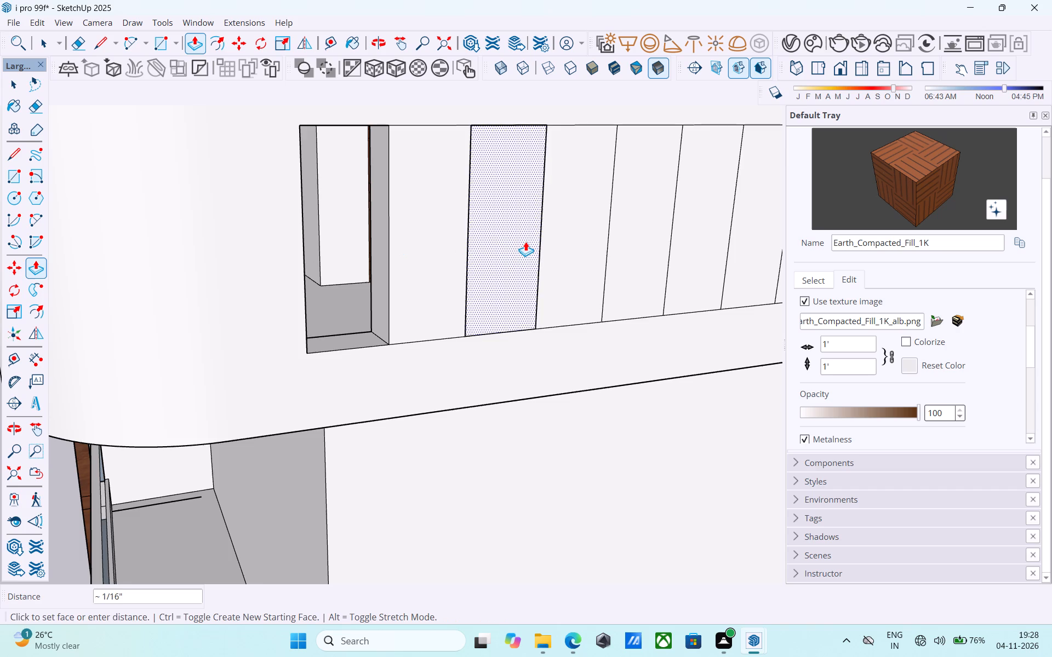
{"action": "scroll", "coordinate": [525, 242], "scroll_direction": "down", "scroll_amount": 2}
{"action": "middle_click_drag", "start_coordinate": [525, 242], "coordinate": [414, 346]}
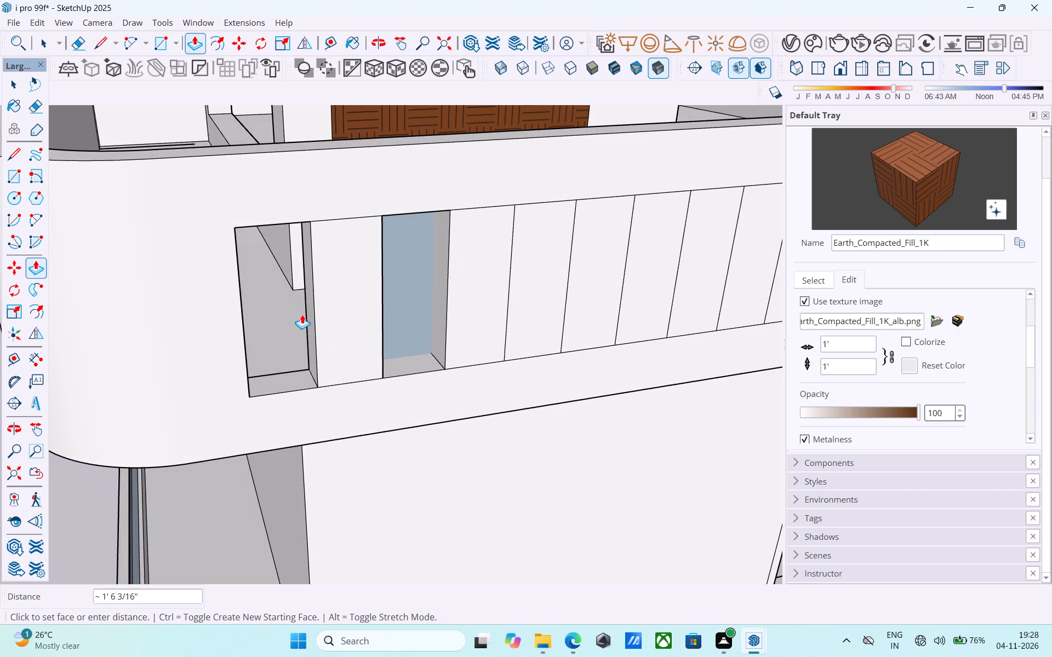
{"action": "left_click", "coordinate": [303, 309]}
{"action": "double_click", "coordinate": [534, 272]}
{"action": "scroll", "coordinate": [537, 272], "scroll_direction": "down", "scroll_amount": 4}
{"action": "middle_click_drag", "start_coordinate": [537, 272], "coordinate": [517, 270], "text": "shift"}
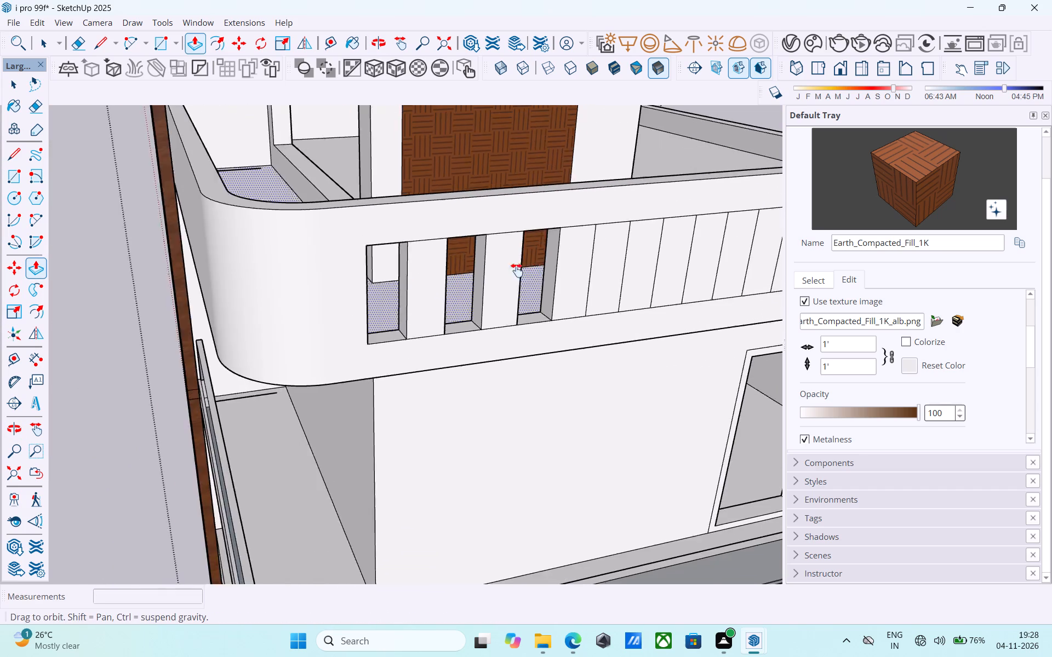
{"action": "middle_click_drag", "start_coordinate": [517, 270], "coordinate": [380, 274], "text": "shift"}
{"action": "double_click", "coordinate": [422, 273]}
{"action": "double_click", "coordinate": [476, 268]}
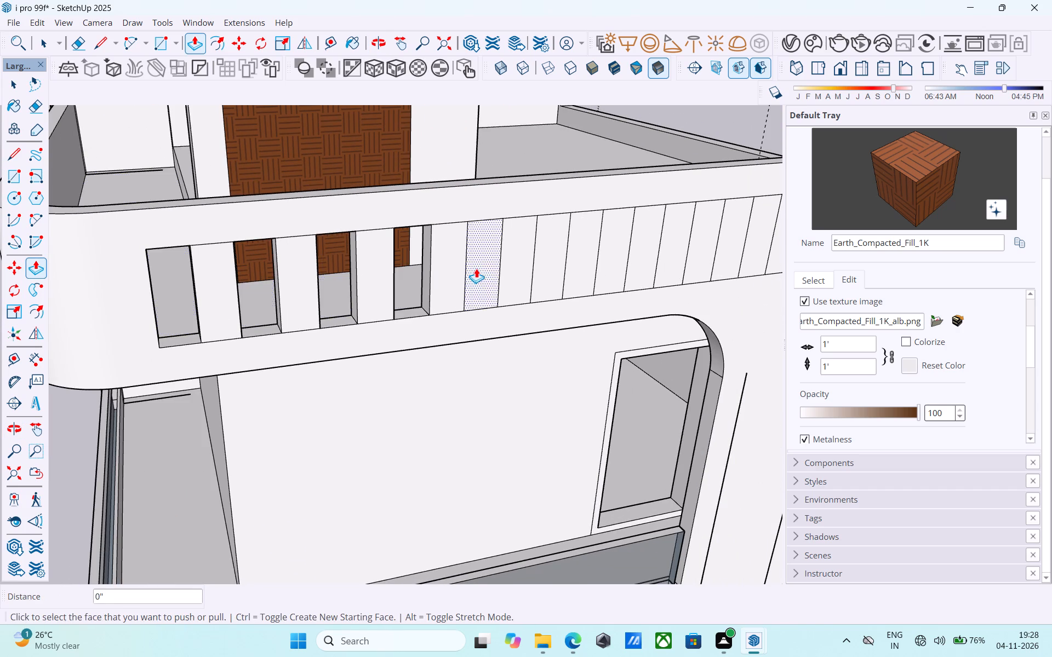
{"action": "double_click", "coordinate": [564, 249]}
Open every other remaining strip of the top parapet's panel, from the thirteenth to the twenty-fifth, by pushing them through.
{"action": "middle_click_drag", "start_coordinate": [564, 249], "coordinate": [363, 282], "text": "shift"}
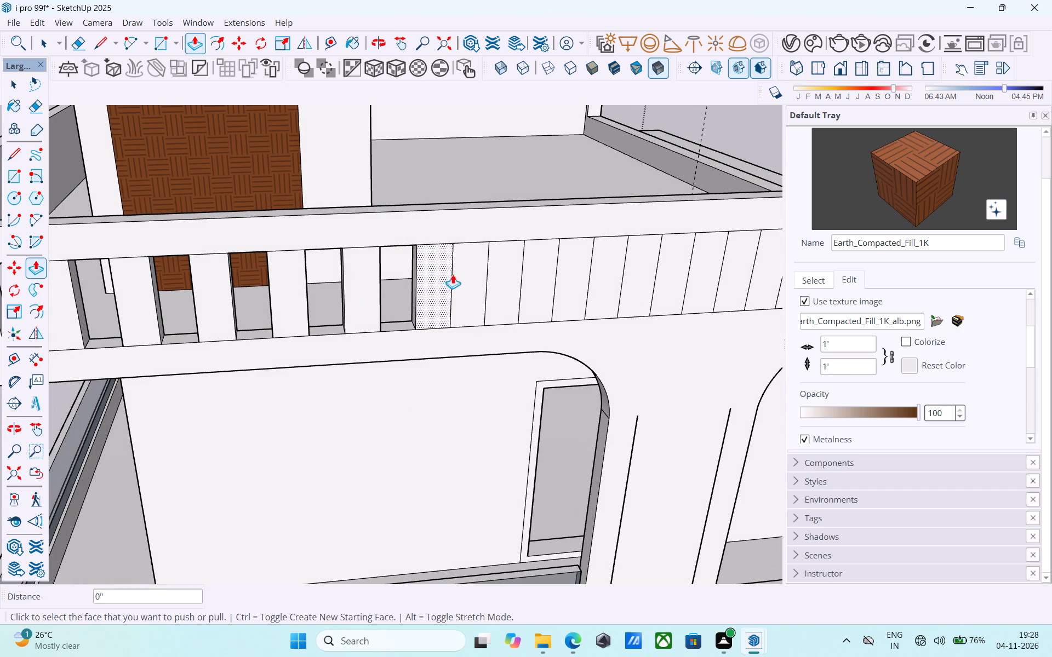
{"action": "double_click", "coordinate": [463, 274]}
{"action": "double_click", "coordinate": [535, 267]}
{"action": "middle_click_drag", "start_coordinate": [536, 267], "coordinate": [499, 274], "text": "shift"}
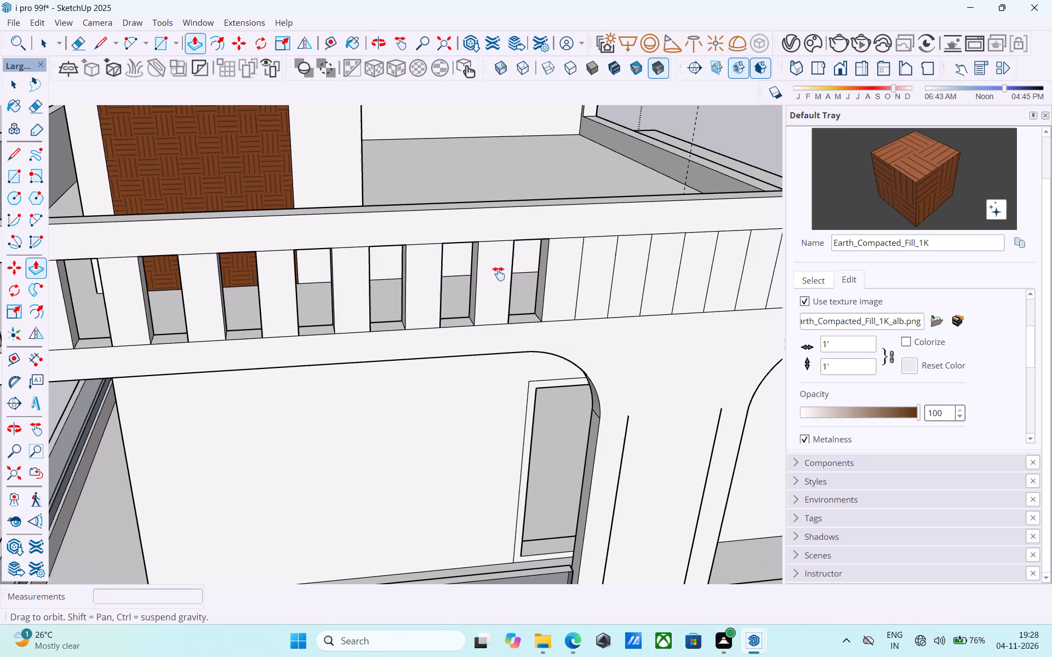
{"action": "middle_click_drag", "start_coordinate": [499, 274], "coordinate": [408, 285], "text": "shift"}
{"action": "double_click", "coordinate": [445, 286]}
{"action": "double_click", "coordinate": [517, 299]}
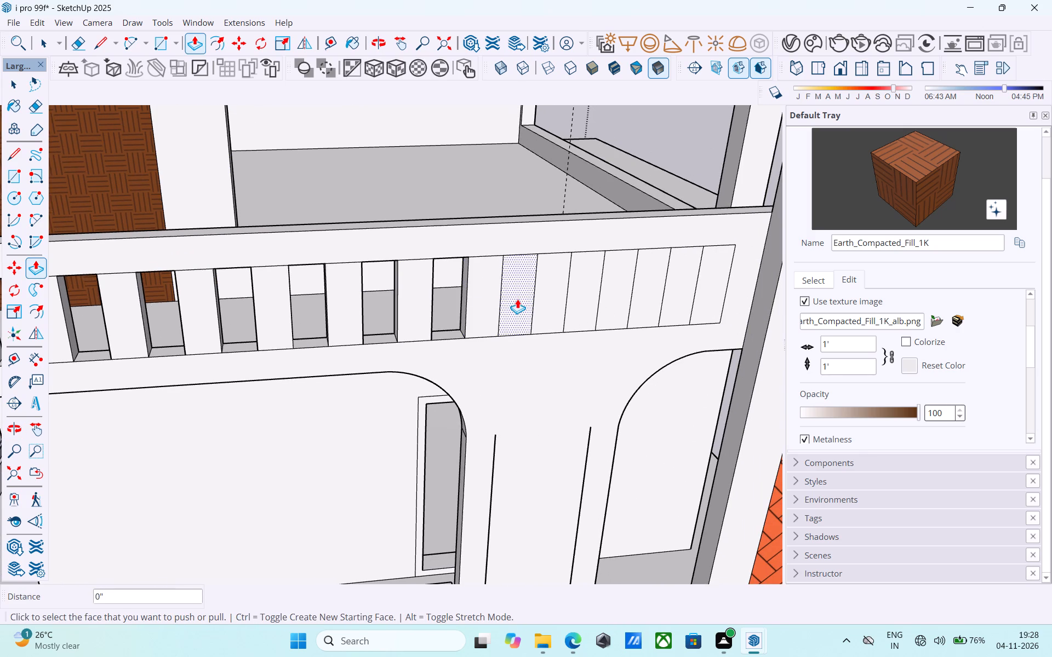
{"action": "double_click", "coordinate": [580, 285]}
{"action": "double_click", "coordinate": [646, 278]}
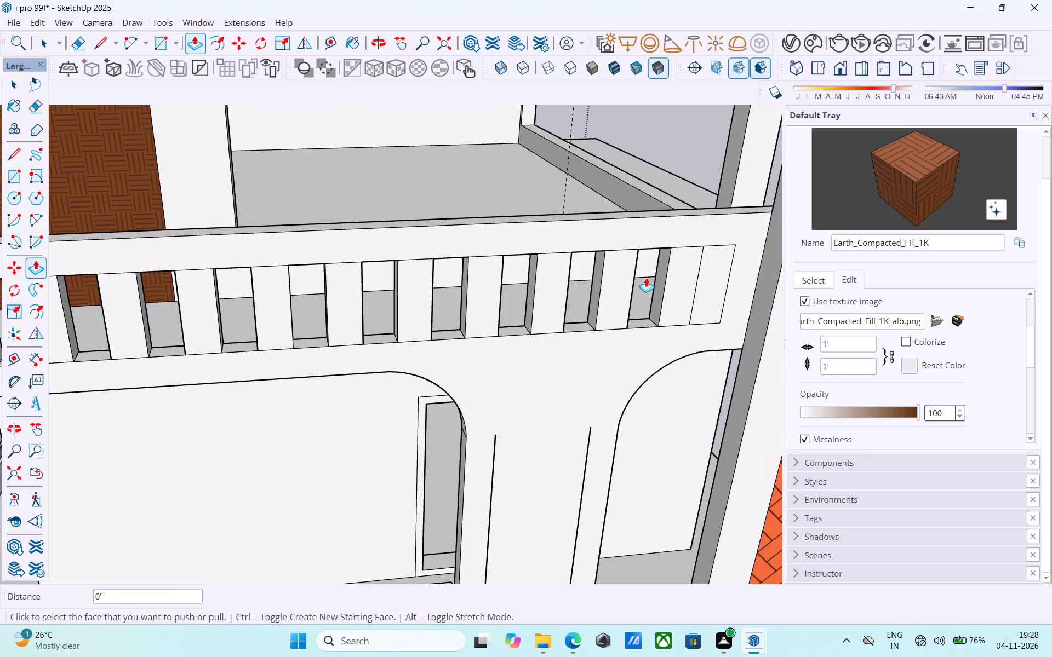
{"action": "double_click", "coordinate": [711, 273]}
{"action": "scroll", "coordinate": [713, 271], "scroll_direction": "down", "scroll_amount": 7}
{"action": "key", "text": "space"}
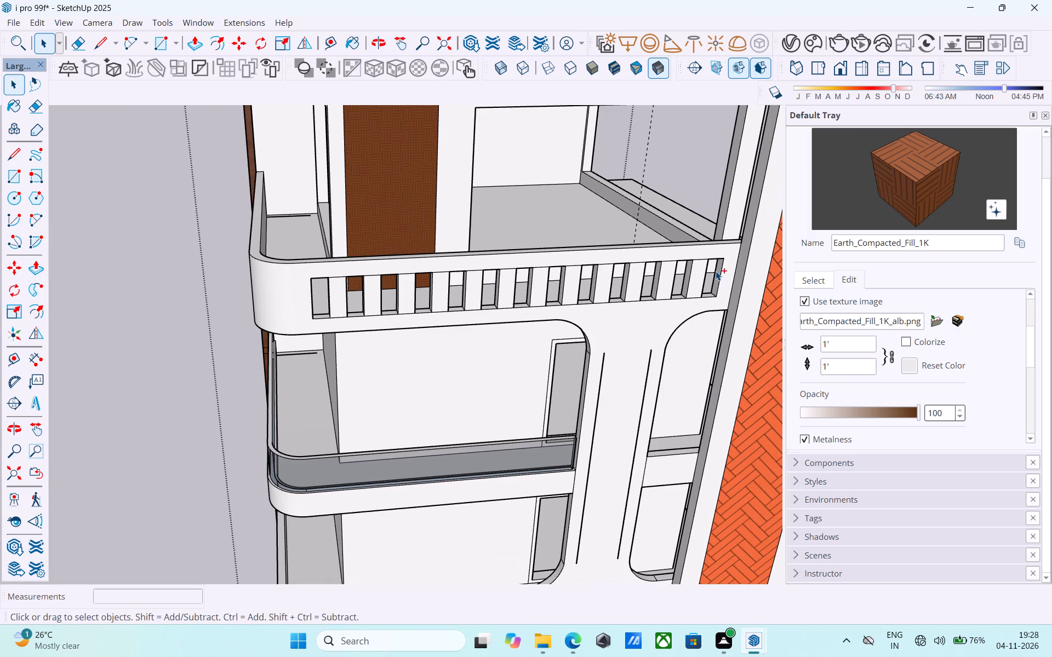
Save the model.
{"action": "key", "text": "ctrl+s"}
Erase the stray line on the floor at the far end of the balcony with the glass railing.
{"action": "scroll", "coordinate": [473, 335], "scroll_direction": "down", "scroll_amount": 7}
{"action": "middle_click_drag", "start_coordinate": [460, 338], "coordinate": [663, 278]}
{"action": "scroll", "coordinate": [674, 283], "scroll_direction": "down", "scroll_amount": 6}
{"action": "middle_click_drag", "start_coordinate": [674, 283], "coordinate": [666, 277]}
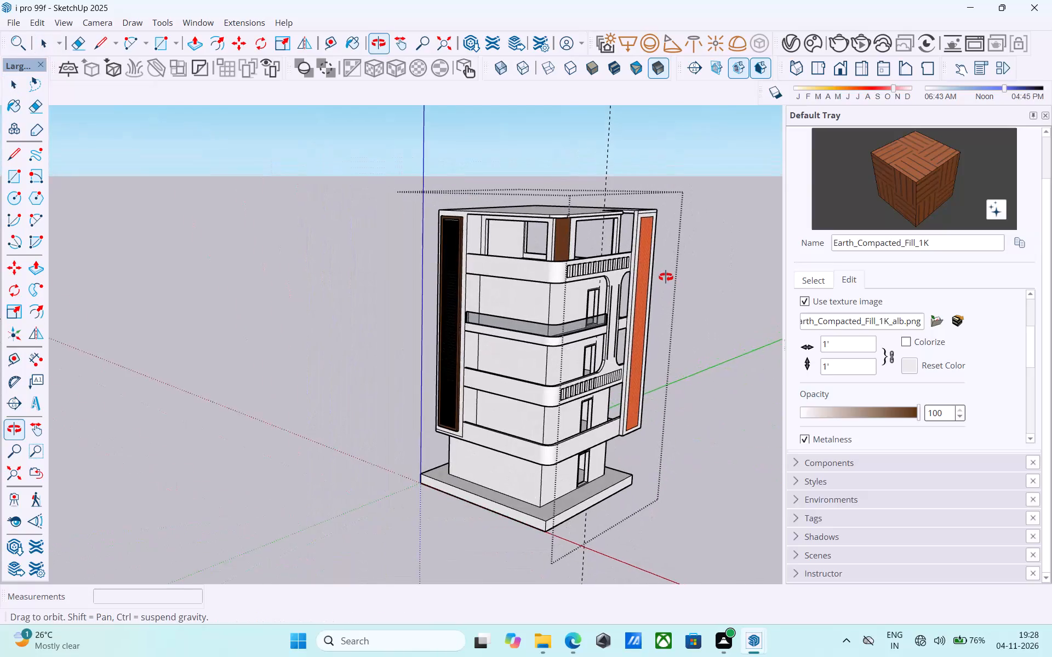
{"action": "middle_click_drag", "start_coordinate": [666, 277], "coordinate": [753, 301]}
{"action": "scroll", "coordinate": [556, 280], "scroll_direction": "up", "scroll_amount": 6}
{"action": "middle_click_drag", "start_coordinate": [561, 279], "coordinate": [570, 322]}
{"action": "middle_click_drag", "start_coordinate": [573, 320], "coordinate": [562, 342]}
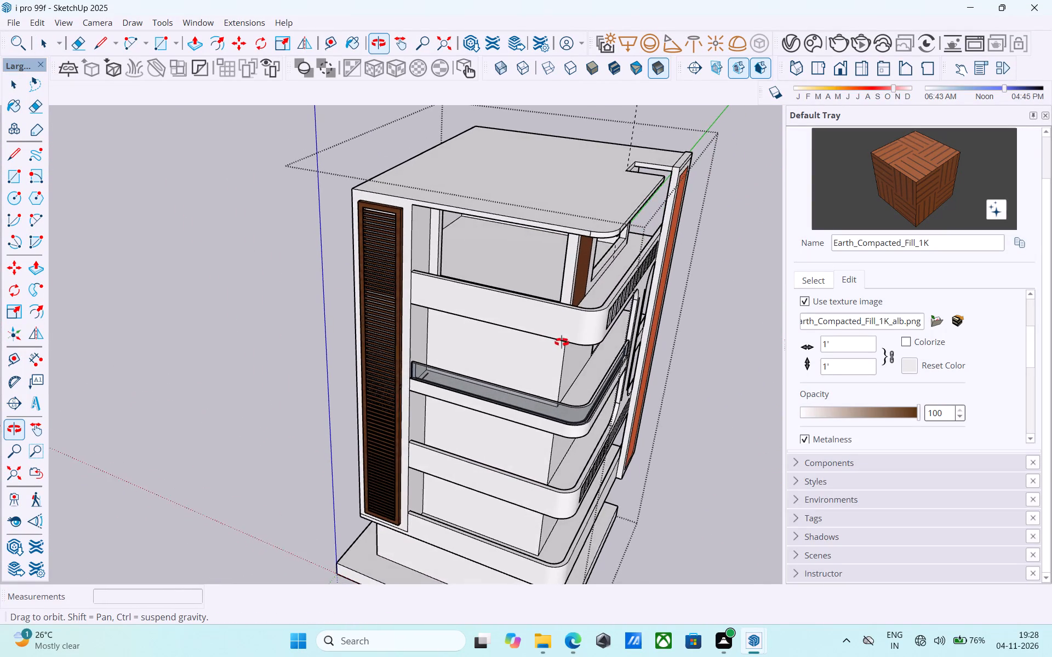
{"action": "middle_click_drag", "start_coordinate": [562, 342], "coordinate": [567, 363]}
{"action": "middle_click_drag", "start_coordinate": [551, 368], "coordinate": [517, 370]}
{"action": "middle_click_drag", "start_coordinate": [462, 402], "coordinate": [398, 437]}
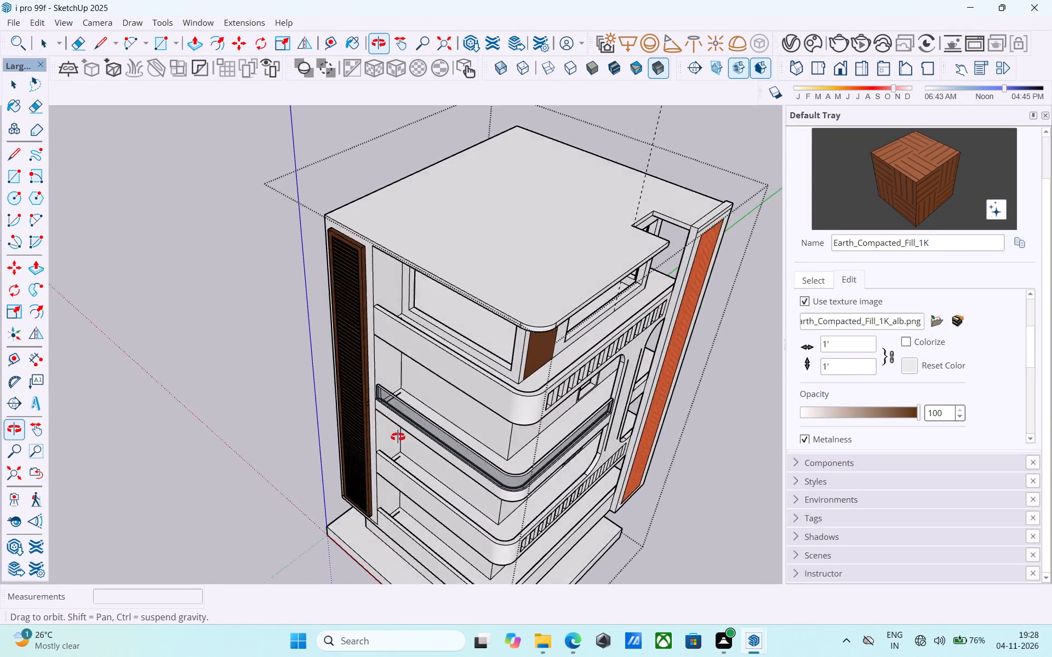
{"action": "middle_click_drag", "start_coordinate": [398, 437], "coordinate": [273, 448]}
{"action": "scroll", "coordinate": [398, 431], "scroll_direction": "up", "scroll_amount": 15}
{"action": "middle_click_drag", "start_coordinate": [378, 365], "coordinate": [336, 273]}
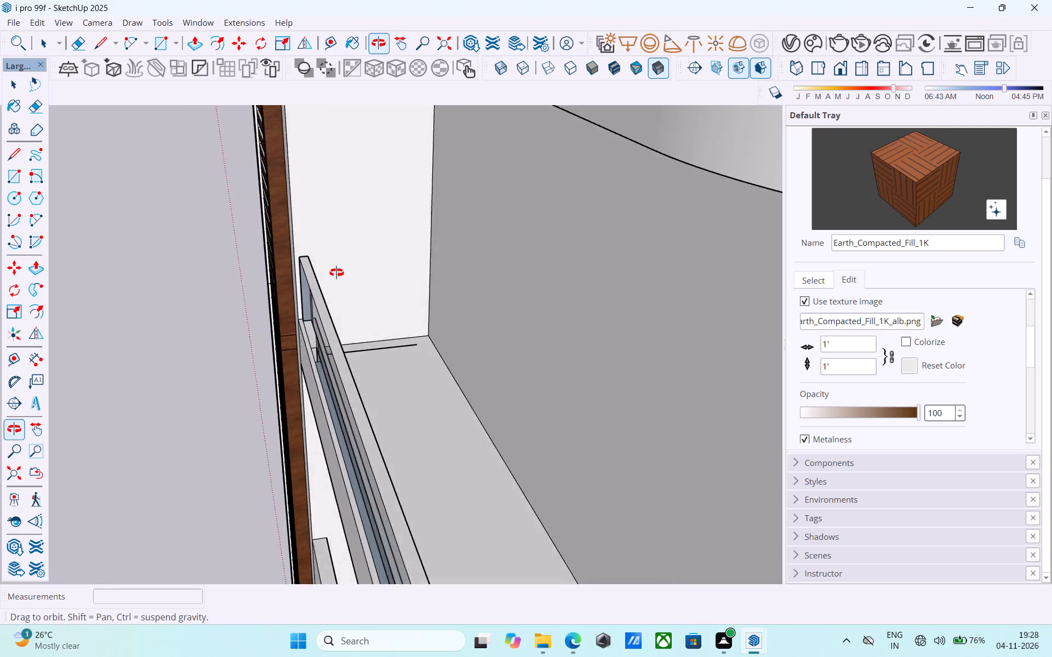
{"action": "middle_click_drag", "start_coordinate": [336, 273], "coordinate": [283, 256]}
{"action": "scroll", "coordinate": [331, 248], "scroll_direction": "up", "scroll_amount": 1}
{"action": "scroll", "coordinate": [390, 360], "scroll_direction": "up", "scroll_amount": 3}
{"action": "key", "text": "e"}
{"action": "left_click", "coordinate": [390, 360]}
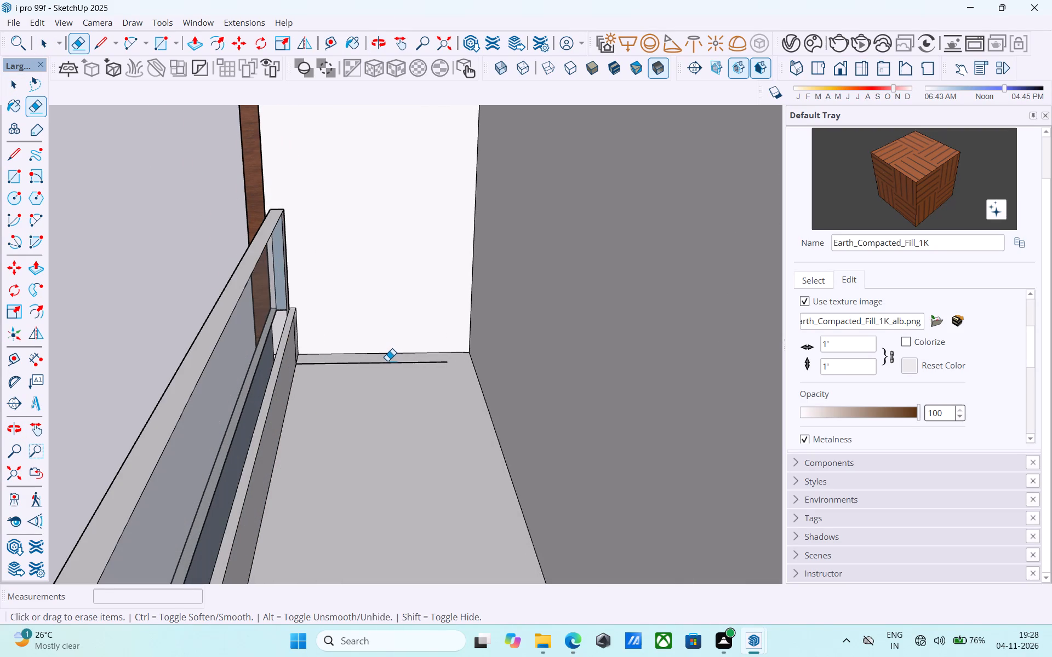
{"action": "left_click", "coordinate": [385, 362]}
{"action": "key", "text": "space"}
{"action": "scroll", "coordinate": [389, 360], "scroll_direction": "up", "scroll_amount": 1}
{"action": "middle_click_drag", "start_coordinate": [404, 356], "coordinate": [518, 318]}
{"action": "scroll", "coordinate": [518, 318], "scroll_direction": "down", "scroll_amount": 20}
{"action": "scroll", "coordinate": [518, 318], "scroll_direction": "down", "scroll_amount": 4}
{"action": "key", "text": "space"}
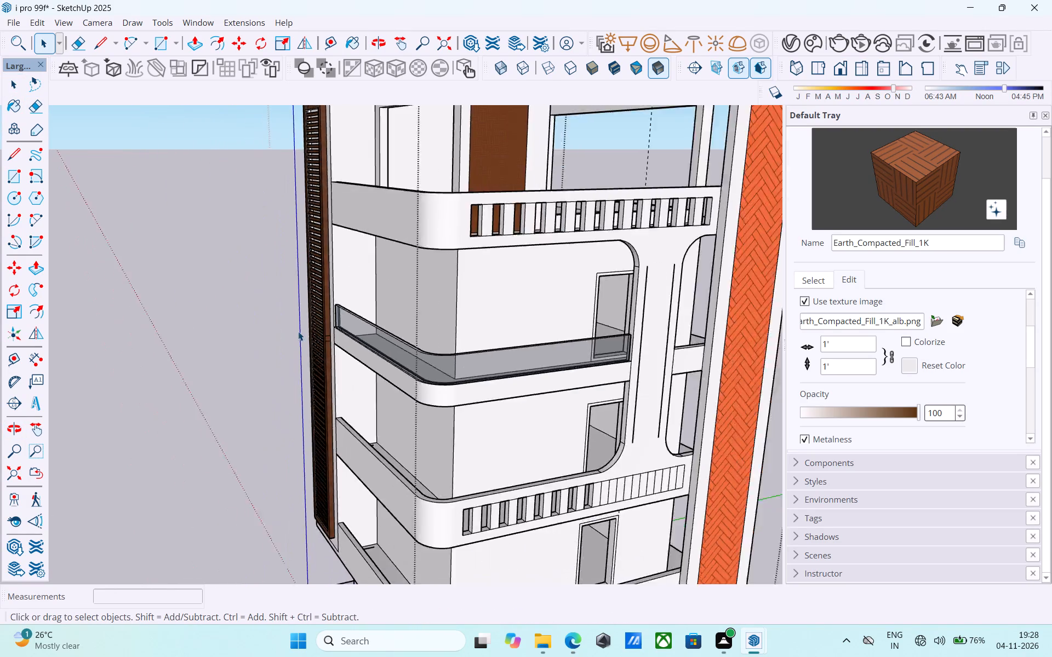
Paint the underside of the lowest projecting balcony with the Wood_Veneer_15_1K material from the Wood collection.
{"action": "scroll", "coordinate": [298, 331], "scroll_direction": "down", "scroll_amount": 9}
{"action": "middle_click_drag", "start_coordinate": [313, 312], "coordinate": [410, 332]}
{"action": "middle_click_drag", "start_coordinate": [390, 302], "coordinate": [494, 310]}
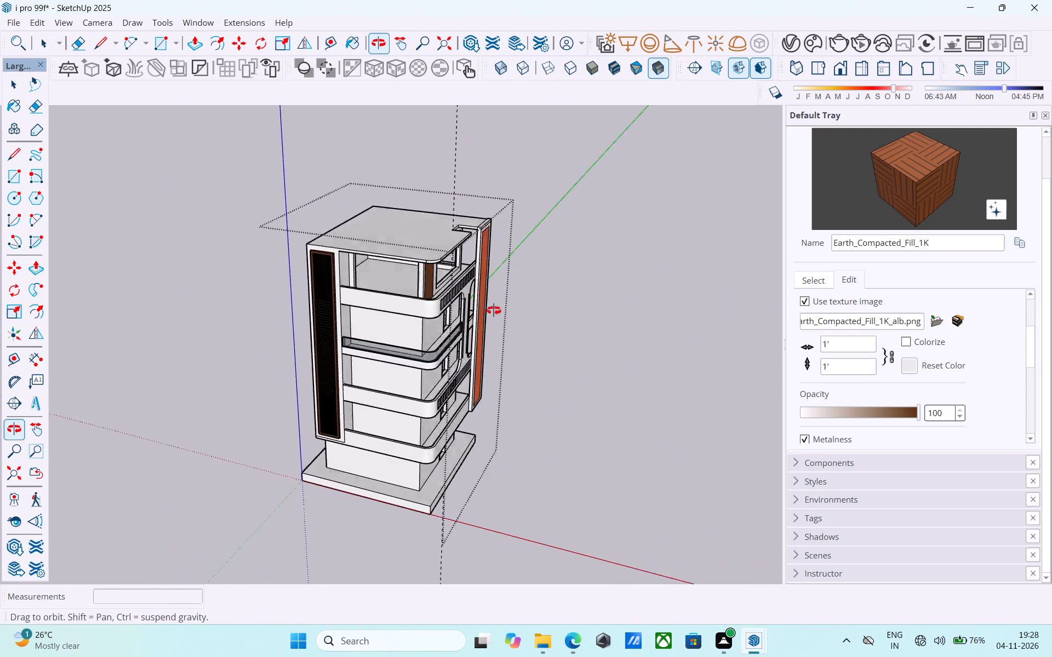
{"action": "middle_click_drag", "start_coordinate": [494, 310], "coordinate": [205, 241]}
{"action": "middle_click_drag", "start_coordinate": [287, 327], "coordinate": [287, 331]}
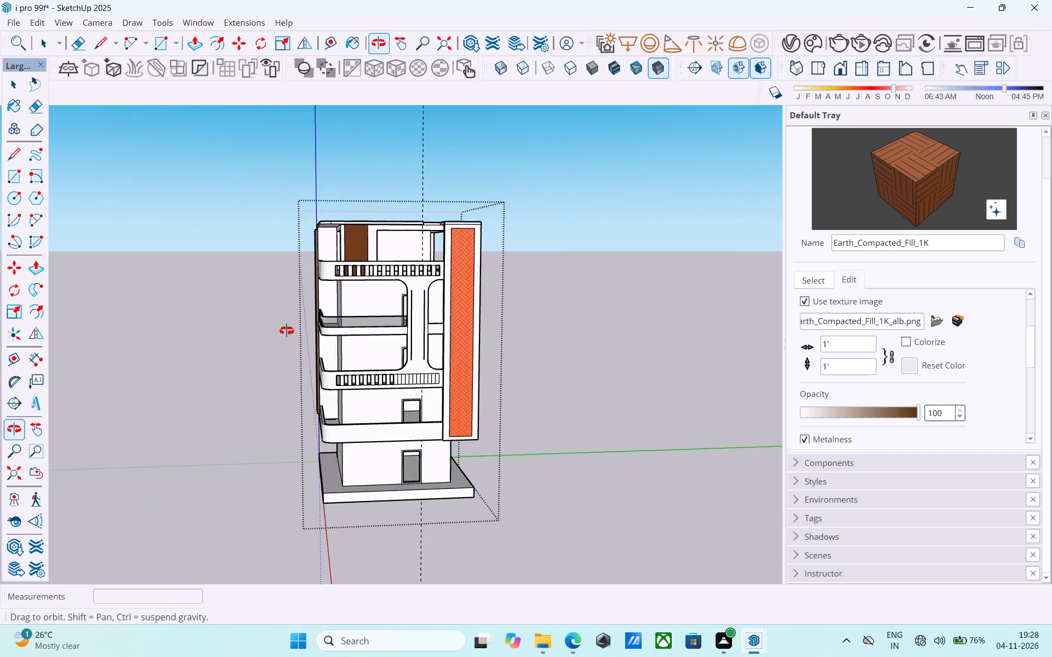
{"action": "middle_click_drag", "start_coordinate": [287, 331], "coordinate": [672, 360]}
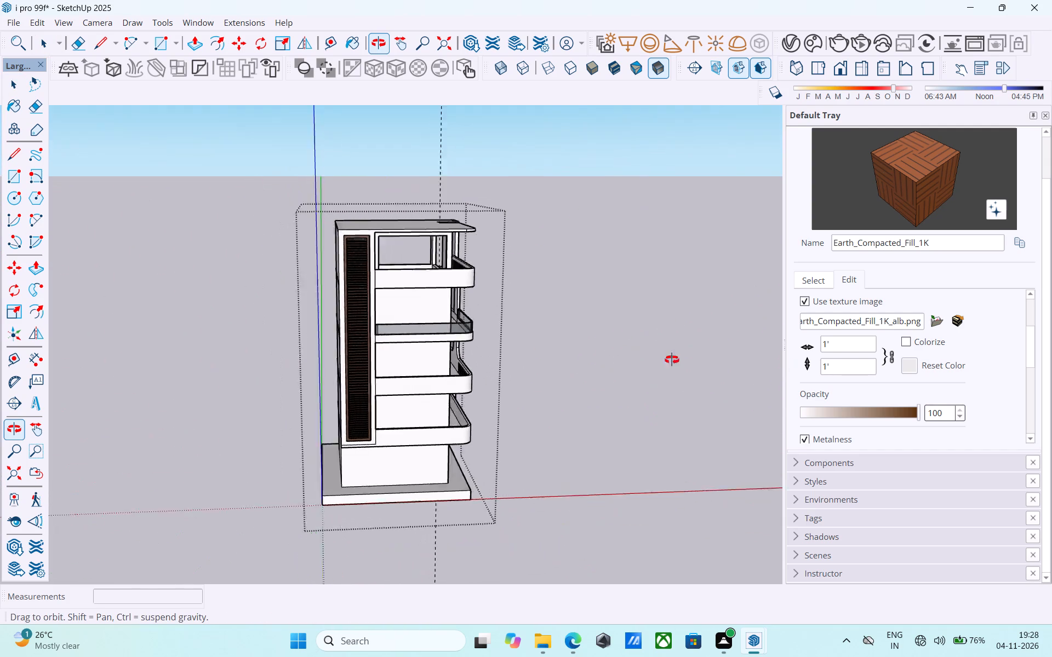
{"action": "middle_click_drag", "start_coordinate": [672, 360], "coordinate": [310, 353]}
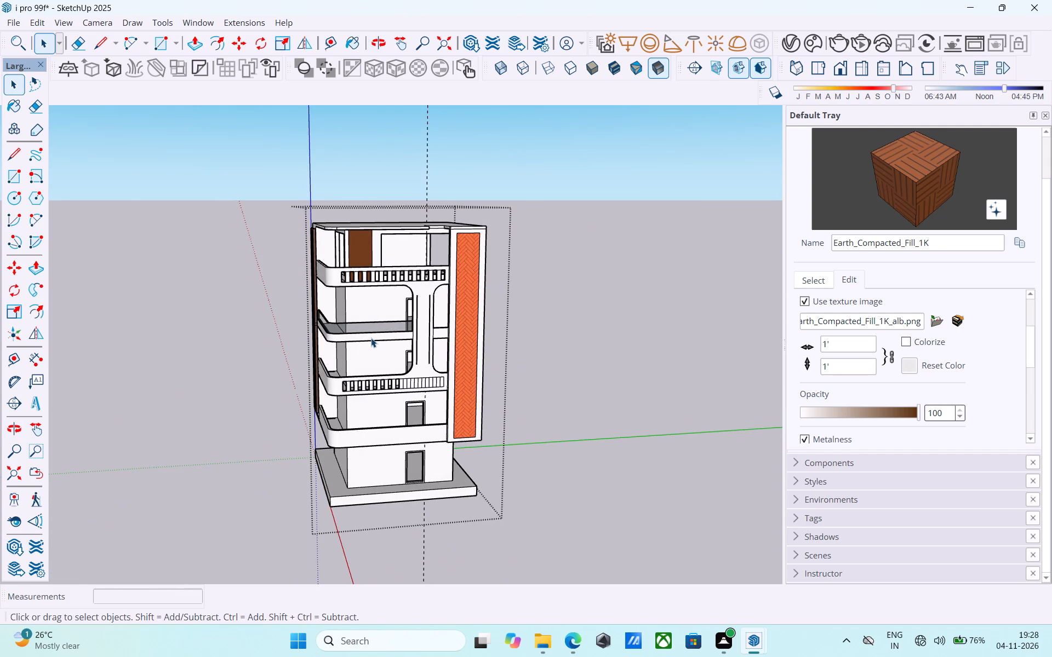
{"action": "middle_click_drag", "start_coordinate": [371, 338], "coordinate": [455, 171]}
{"action": "scroll", "coordinate": [332, 356], "scroll_direction": "up", "scroll_amount": 6}
{"action": "middle_click_drag", "start_coordinate": [365, 291], "coordinate": [384, 267]}
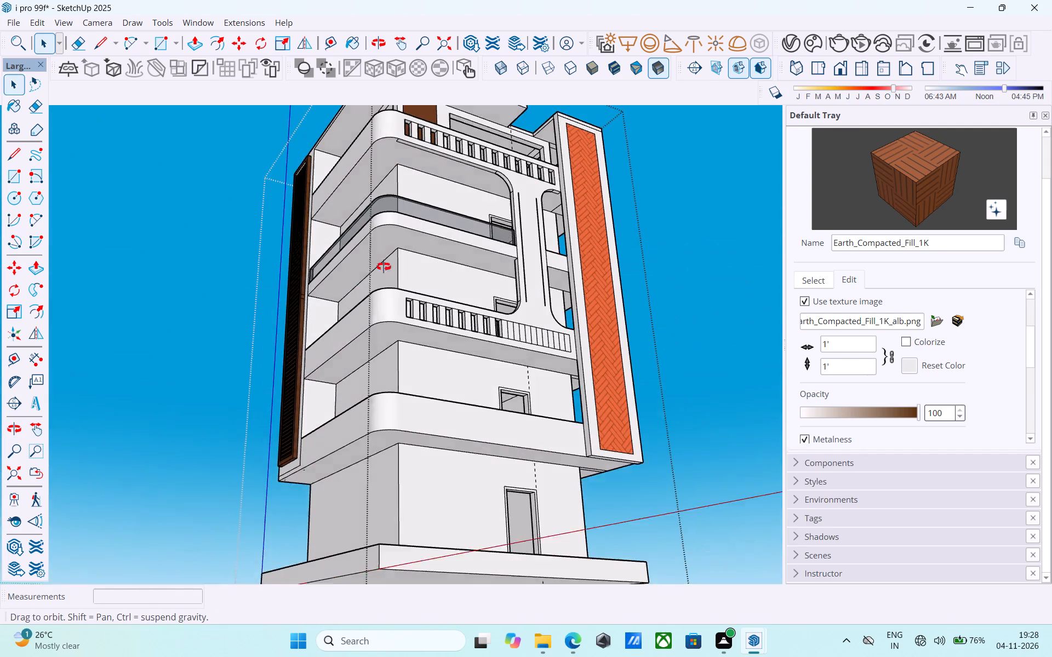
{"action": "middle_click_drag", "start_coordinate": [384, 267], "coordinate": [418, 197]}
{"action": "scroll", "coordinate": [450, 354], "scroll_direction": "up", "scroll_amount": 5}
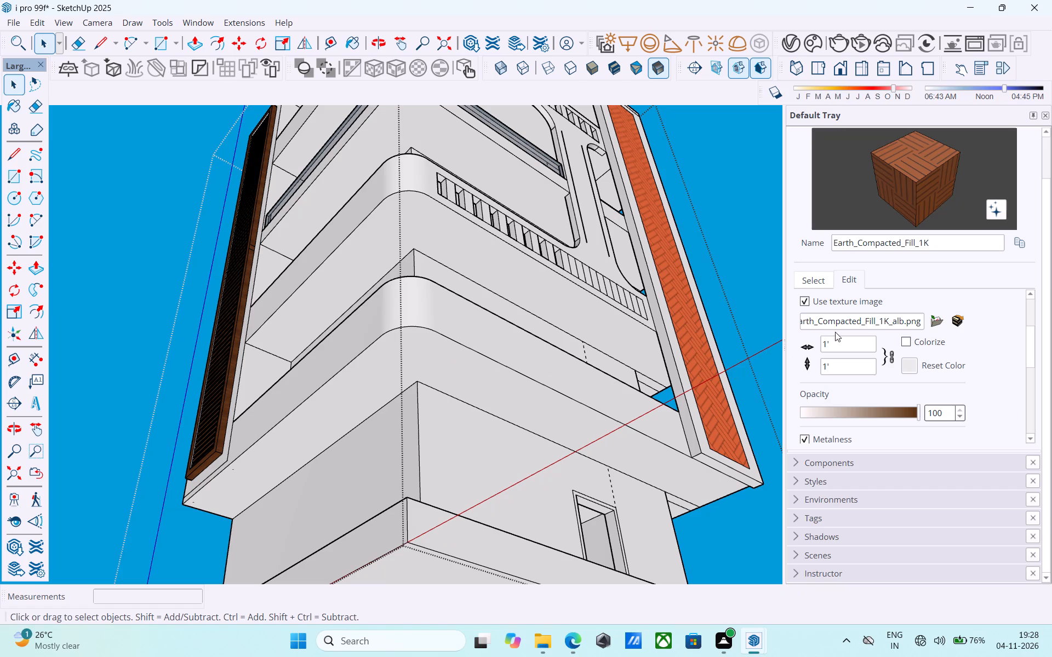
{"action": "left_click", "coordinate": [820, 280]}
{"action": "scroll", "coordinate": [862, 391], "scroll_direction": "down", "scroll_amount": 6}
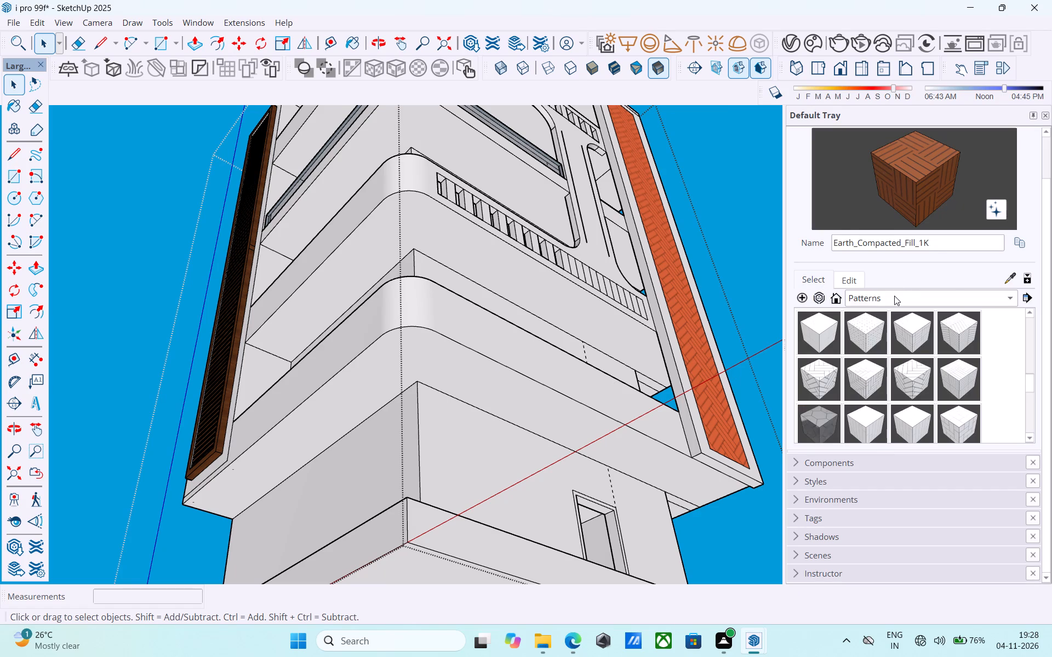
{"action": "left_click", "coordinate": [894, 296]}
{"action": "left_click", "coordinate": [910, 376]}
{"action": "left_click", "coordinate": [877, 378]}
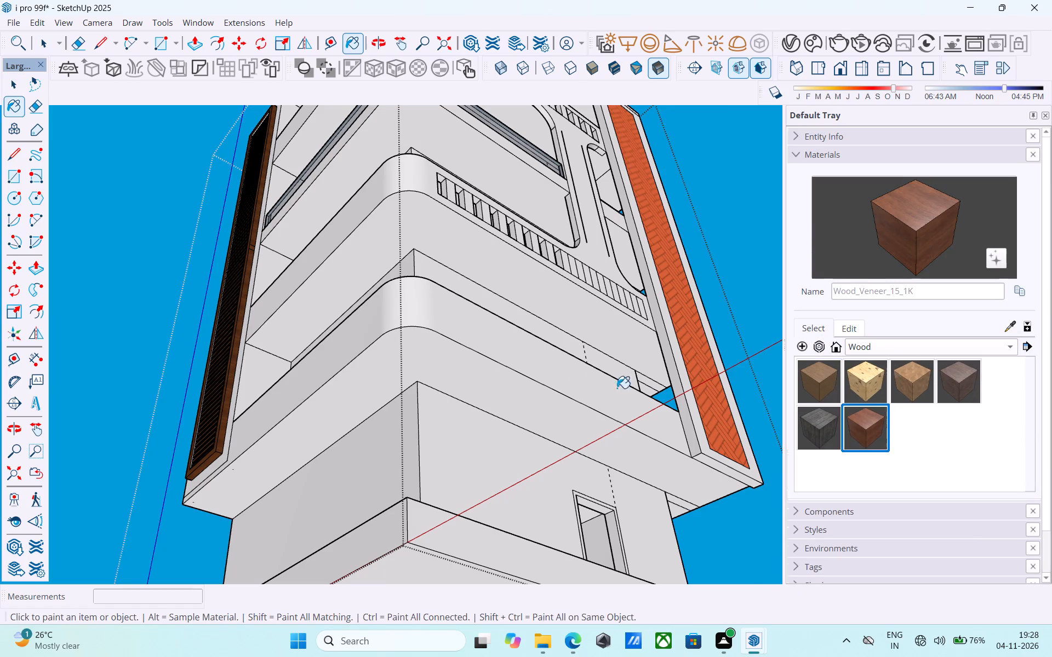
{"action": "scroll", "coordinate": [456, 373], "scroll_direction": "up", "scroll_amount": 4}
{"action": "left_click", "coordinate": [449, 368]}
Paint the undersides of the three upper balconies with Wood_Veneer_15_1K, including the narrow strip beneath the top parapet.
{"action": "scroll", "coordinate": [449, 370], "scroll_direction": "down", "scroll_amount": 14}
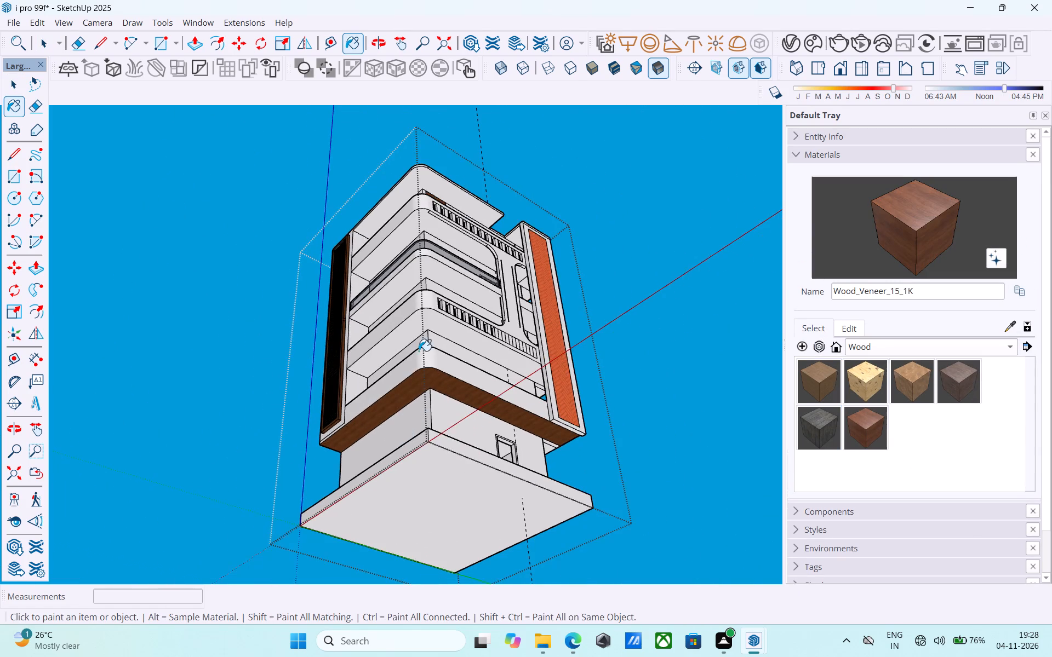
{"action": "scroll", "coordinate": [420, 344], "scroll_direction": "up", "scroll_amount": 10}
{"action": "left_click", "coordinate": [447, 295]}
{"action": "scroll", "coordinate": [448, 307], "scroll_direction": "down", "scroll_amount": 6}
{"action": "middle_click_drag", "start_coordinate": [448, 307], "coordinate": [455, 412]}
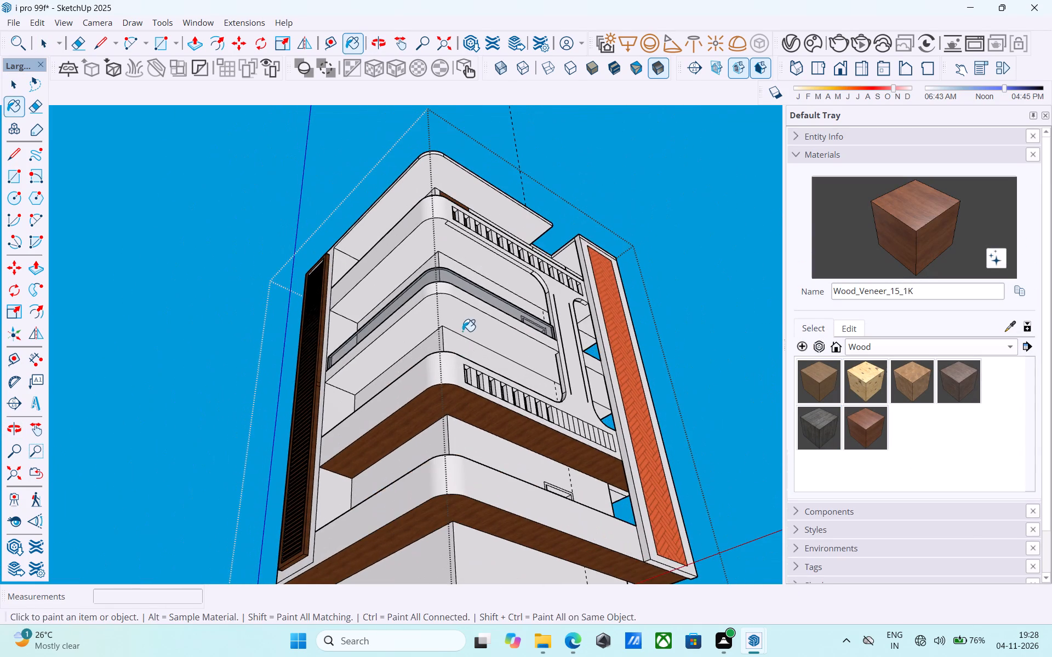
{"action": "left_click", "coordinate": [460, 318]}
{"action": "middle_click_drag", "start_coordinate": [459, 316], "coordinate": [433, 442]}
{"action": "left_click", "coordinate": [433, 367]}
{"action": "scroll", "coordinate": [430, 355], "scroll_direction": "down", "scroll_amount": 5}
{"action": "middle_click_drag", "start_coordinate": [430, 355], "coordinate": [415, 379]}
{"action": "scroll", "coordinate": [420, 377], "scroll_direction": "up", "scroll_amount": 5}
{"action": "scroll", "coordinate": [426, 368], "scroll_direction": "down", "scroll_amount": 1}
{"action": "scroll", "coordinate": [425, 367], "scroll_direction": "up", "scroll_amount": 2}
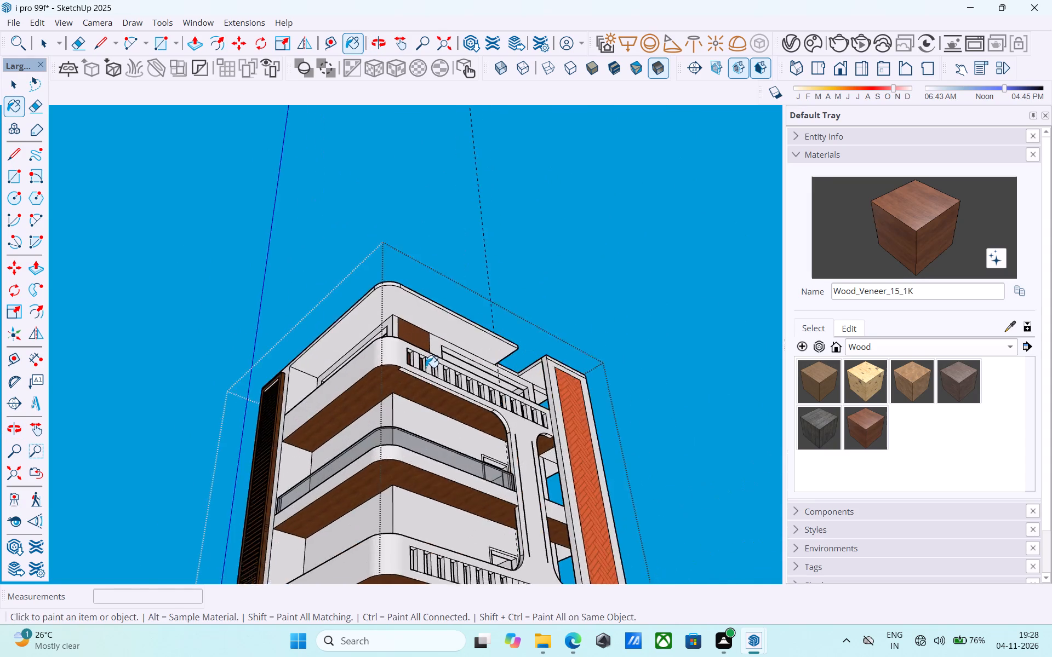
{"action": "scroll", "coordinate": [426, 367], "scroll_direction": "up", "scroll_amount": 13}
{"action": "left_click", "coordinate": [449, 402]}
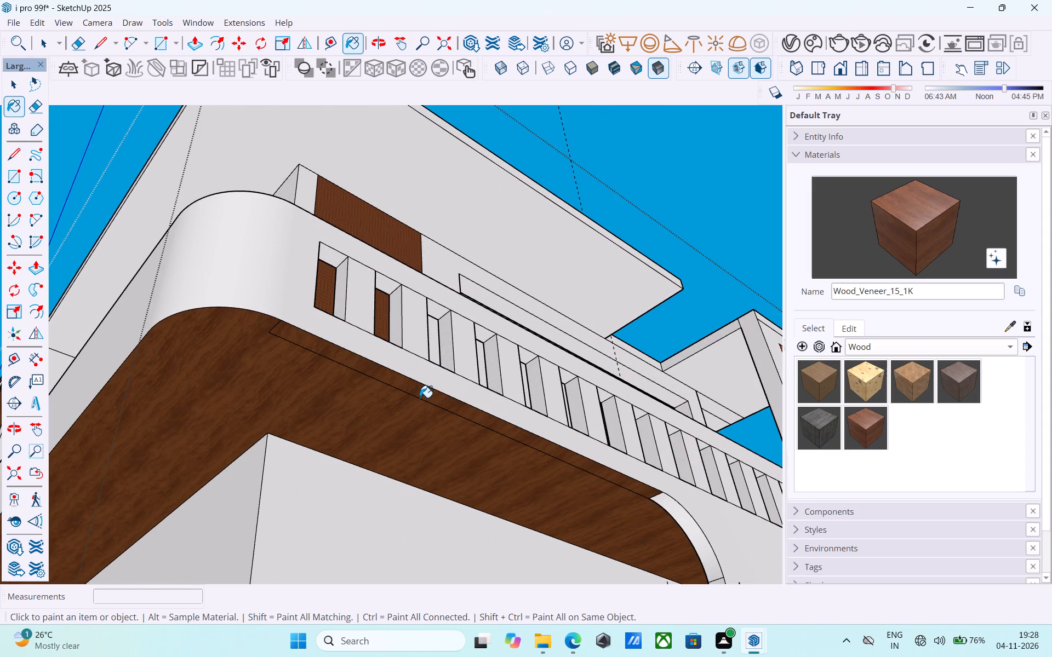
Erase the leftover lines outlining the narrow strip on the top balcony's wooden underside.
{"action": "key", "text": "e"}
{"action": "left_click", "coordinate": [305, 347]}
{"action": "left_click_drag", "start_coordinate": [279, 333], "coordinate": [275, 330]}
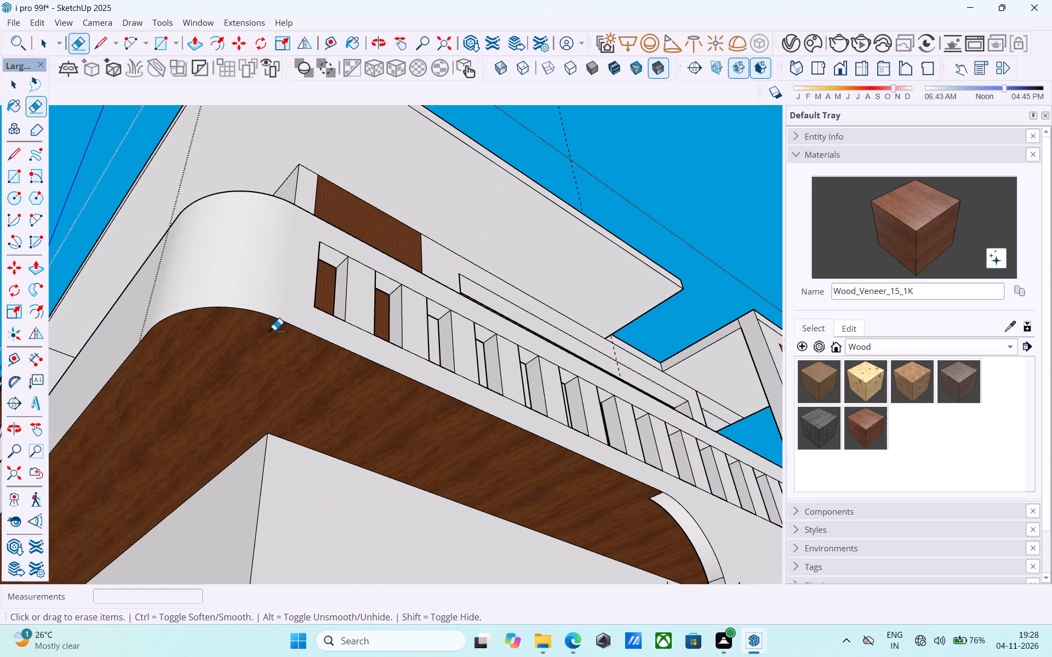
{"action": "left_click_drag", "start_coordinate": [275, 330], "coordinate": [272, 330]}
Pull the roof slab's perimeter border up 3' to form a roof parapet.
{"action": "scroll", "coordinate": [253, 335], "scroll_direction": "down", "scroll_amount": 11}
{"action": "scroll", "coordinate": [253, 348], "scroll_direction": "up", "scroll_amount": 1}
{"action": "scroll", "coordinate": [253, 348], "scroll_direction": "down", "scroll_amount": 2}
{"action": "middle_click_drag", "start_coordinate": [288, 366], "coordinate": [317, 343]}
{"action": "middle_click_drag", "start_coordinate": [333, 433], "coordinate": [335, 418]}
{"action": "scroll", "coordinate": [335, 418], "scroll_direction": "down", "scroll_amount": 6}
{"action": "middle_click_drag", "start_coordinate": [335, 418], "coordinate": [320, 447]}
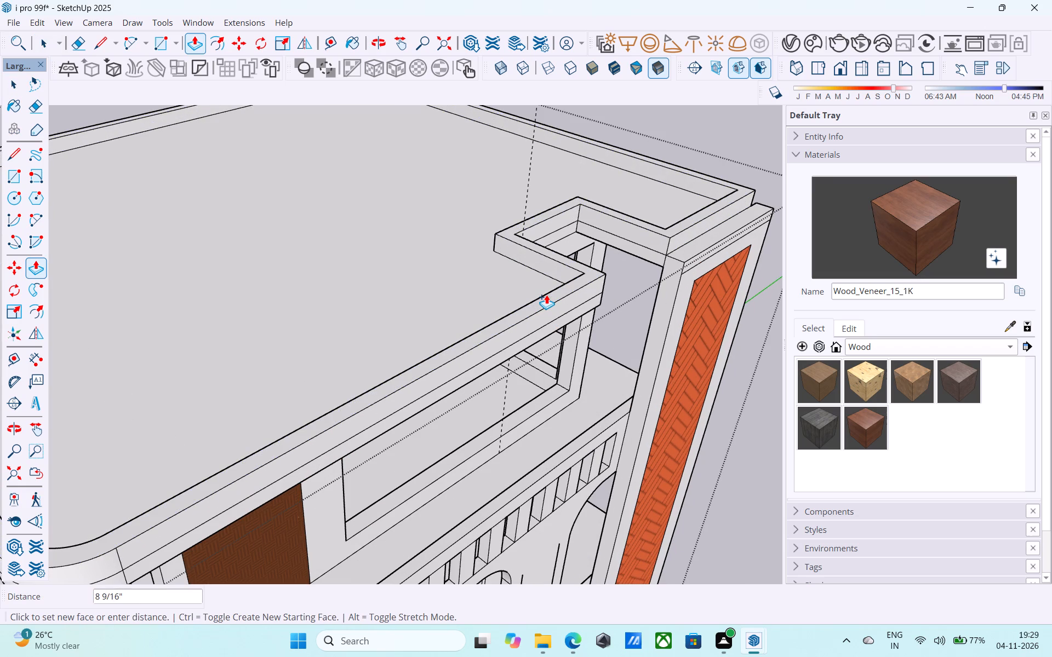
{"action": "type", "text": "3'"}
{"action": "key", "text": "Return"}
{"action": "key", "text": "space"}
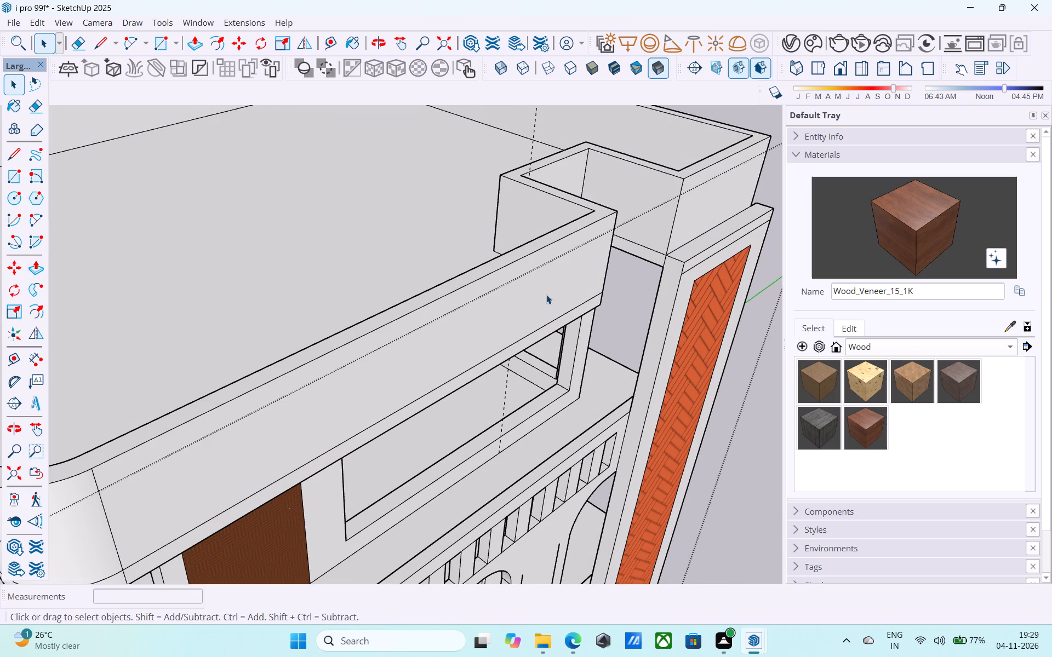
Erase the horizontal seam lines between the roof slab and its parapet on both outer faces and the rounded corner.
{"action": "scroll", "coordinate": [556, 310], "scroll_direction": "down", "scroll_amount": 13}
{"action": "middle_click_drag", "start_coordinate": [577, 333], "coordinate": [553, 185]}
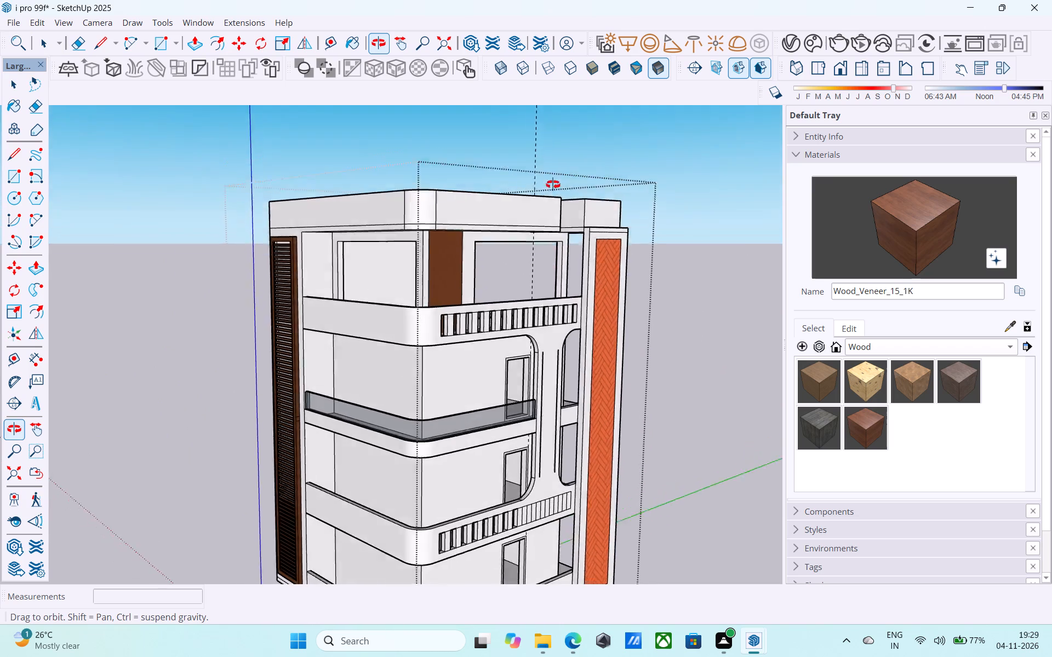
{"action": "middle_click_drag", "start_coordinate": [553, 185], "coordinate": [543, 177]}
{"action": "scroll", "coordinate": [569, 208], "scroll_direction": "down", "scroll_amount": 3}
{"action": "middle_click_drag", "start_coordinate": [571, 209], "coordinate": [604, 204]}
{"action": "scroll", "coordinate": [416, 216], "scroll_direction": "up", "scroll_amount": 9}
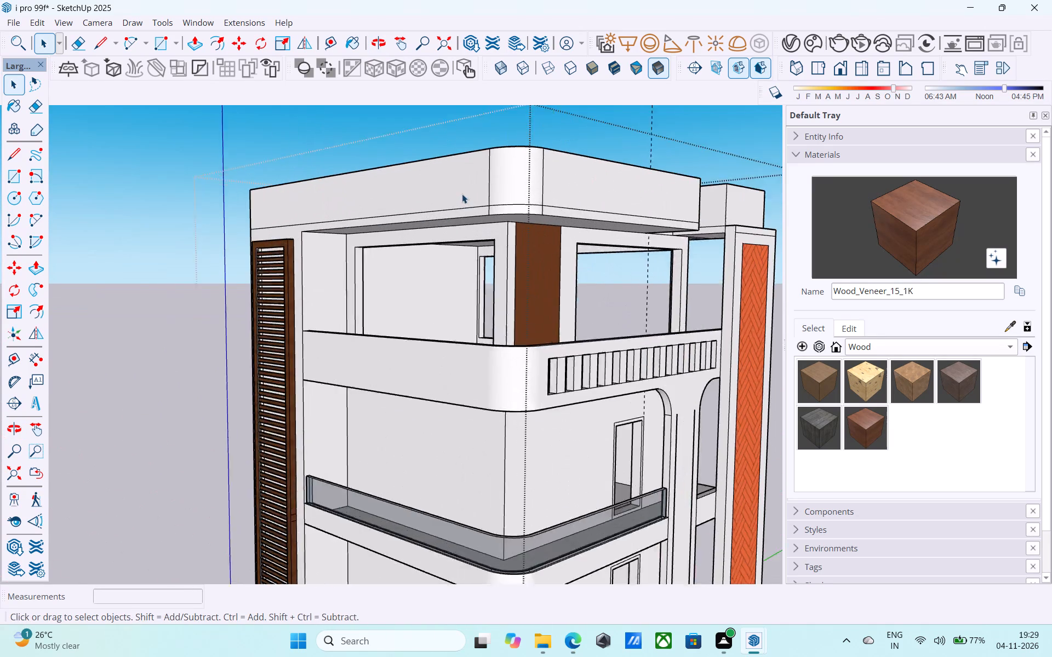
{"action": "scroll", "coordinate": [462, 194], "scroll_direction": "up", "scroll_amount": 2}
{"action": "key", "text": "e"}
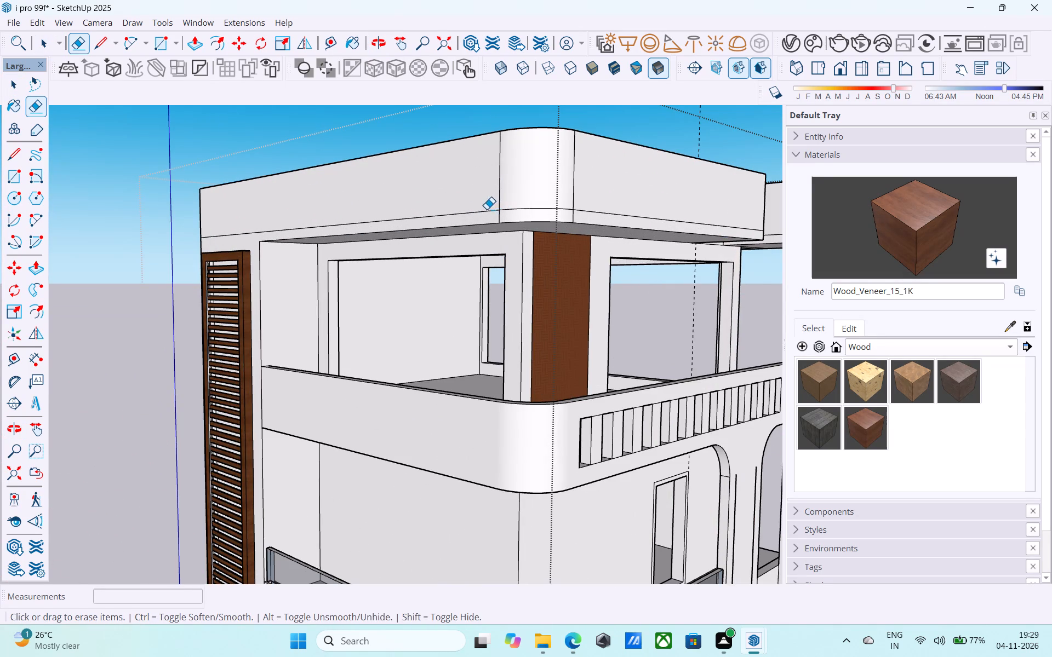
{"action": "left_click", "coordinate": [487, 209]}
{"action": "left_click", "coordinate": [589, 213]}
{"action": "left_click_drag", "start_coordinate": [564, 209], "coordinate": [559, 210]}
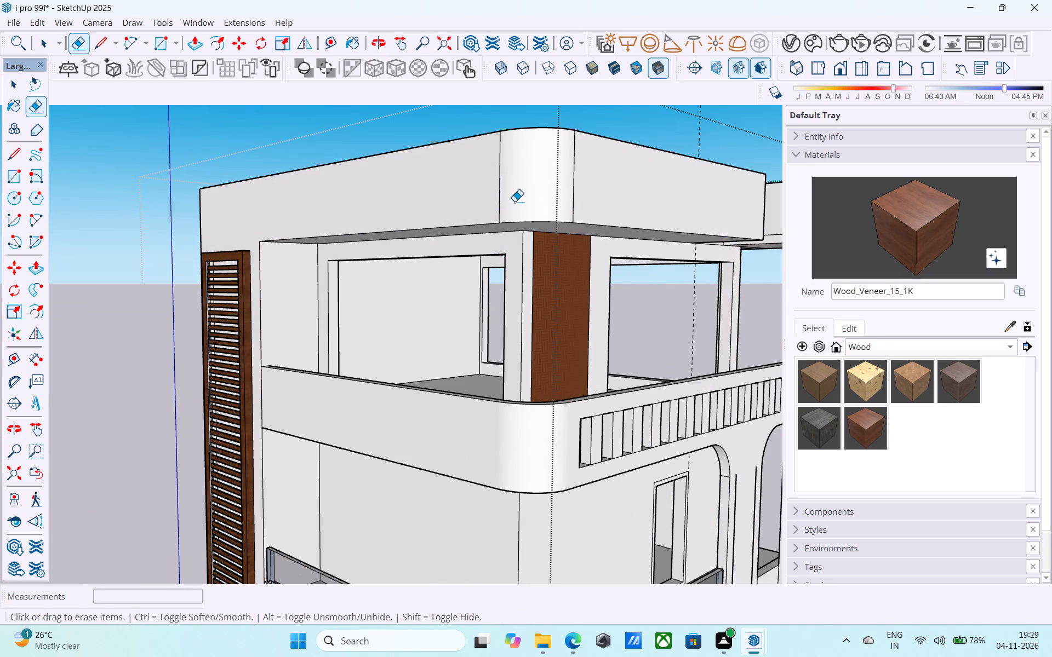
Hide the vertical edge where the long outer face of the roof parapet meets its rounded corner.
{"action": "key", "text": "space"}
{"action": "left_click", "coordinate": [499, 188]}
{"action": "right_click", "coordinate": [499, 188]}
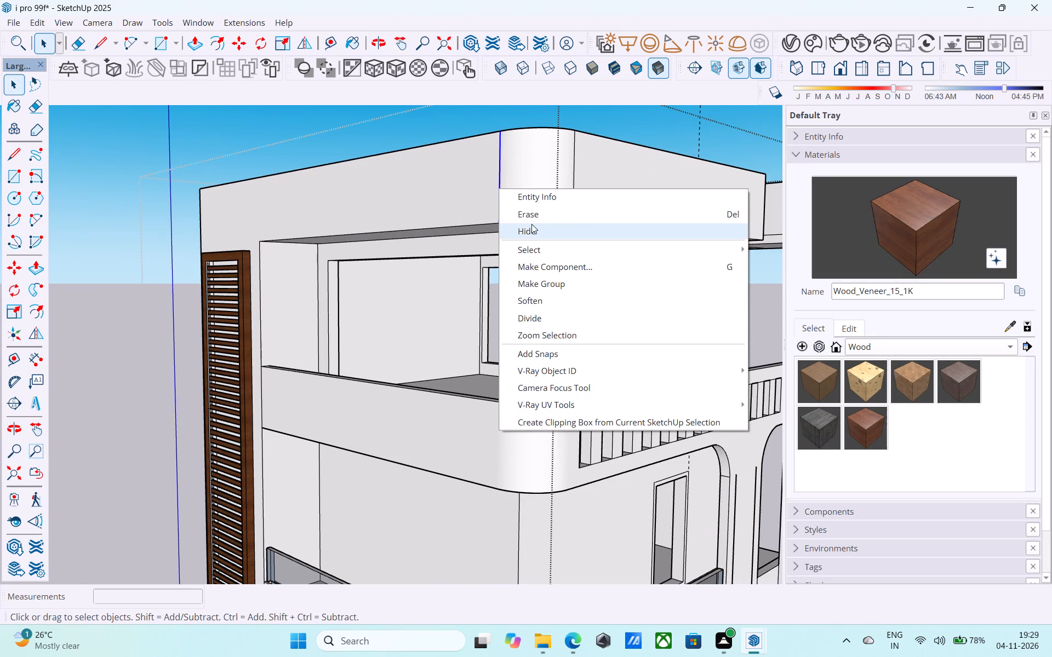
{"action": "left_click", "coordinate": [533, 224]}
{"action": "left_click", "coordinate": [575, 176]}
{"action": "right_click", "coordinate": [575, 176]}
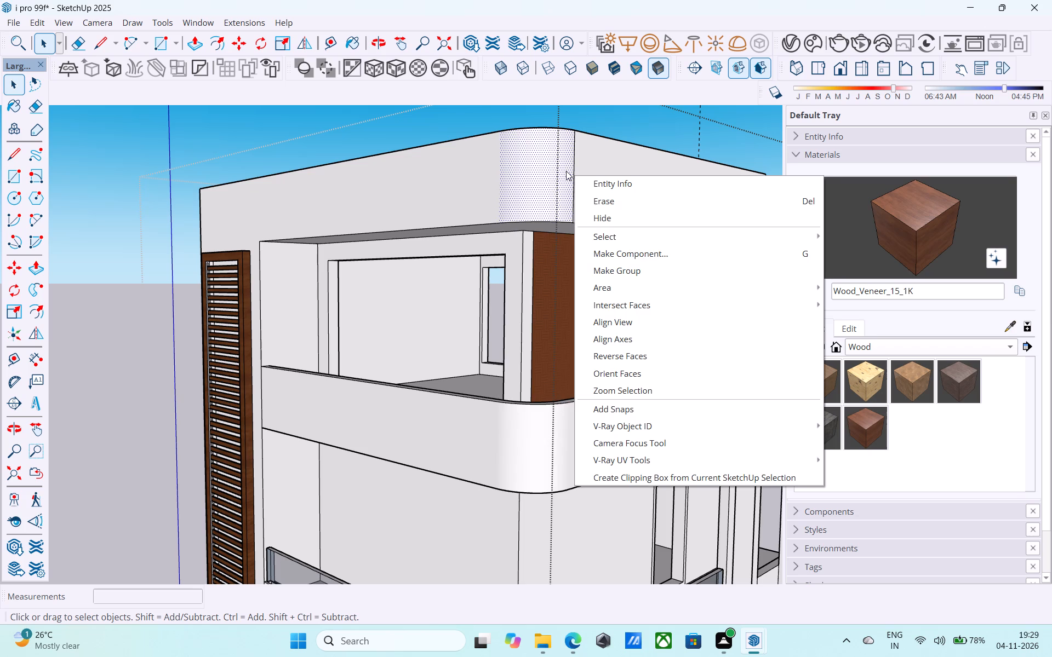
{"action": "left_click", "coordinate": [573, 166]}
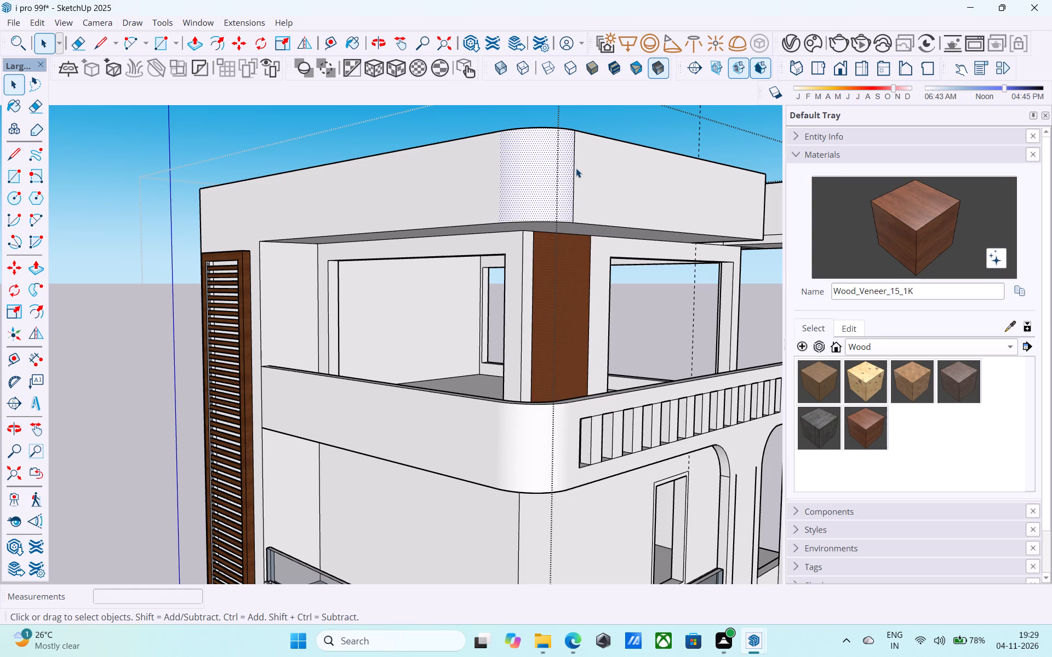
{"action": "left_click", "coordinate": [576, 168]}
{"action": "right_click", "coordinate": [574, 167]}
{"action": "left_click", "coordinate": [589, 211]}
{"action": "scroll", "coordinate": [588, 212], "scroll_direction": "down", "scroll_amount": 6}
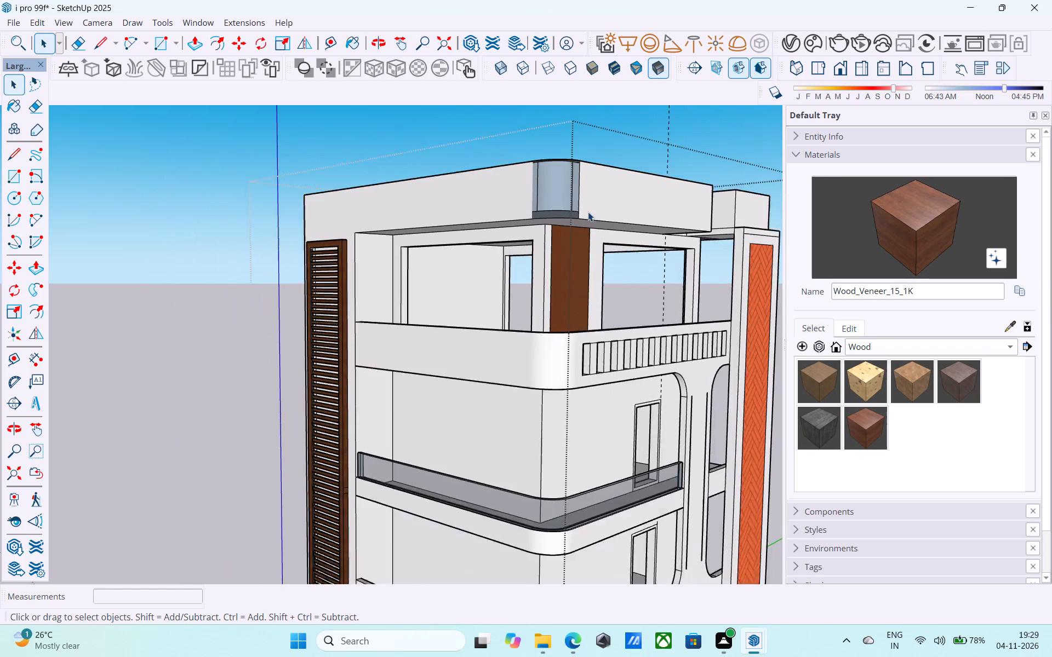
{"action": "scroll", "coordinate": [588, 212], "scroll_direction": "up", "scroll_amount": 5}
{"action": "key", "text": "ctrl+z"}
Hide the remaining vertical edge of the roof parapet's rounded corner, on the slotted-balcony side, and save the model.
{"action": "middle_click_drag", "start_coordinate": [588, 212], "coordinate": [532, 267]}
{"action": "scroll", "coordinate": [536, 261], "scroll_direction": "up", "scroll_amount": 8}
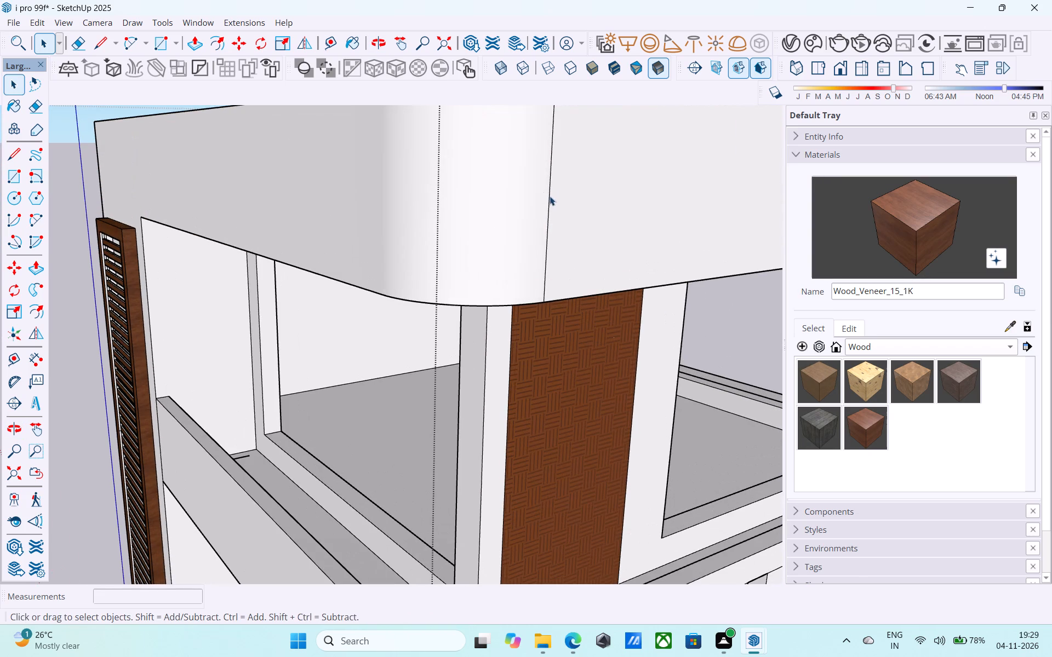
{"action": "left_click", "coordinate": [551, 196]}
{"action": "right_click", "coordinate": [551, 196]}
{"action": "left_click", "coordinate": [570, 234]}
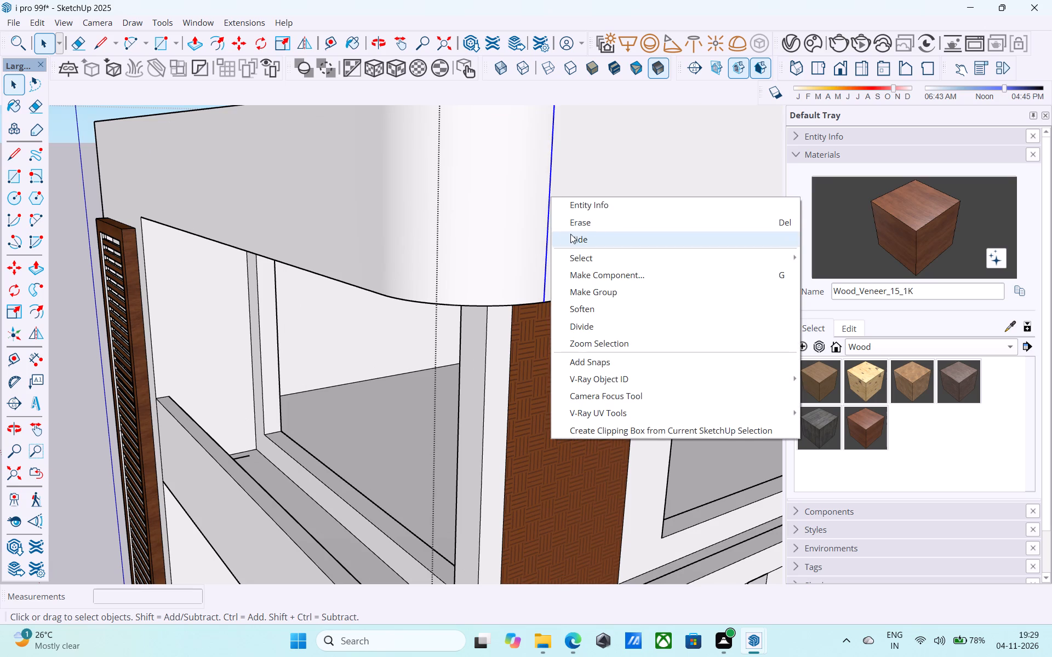
{"action": "scroll", "coordinate": [562, 233], "scroll_direction": "down", "scroll_amount": 15}
{"action": "key", "text": "space"}
{"action": "middle_click_drag", "start_coordinate": [535, 237], "coordinate": [451, 290]}
{"action": "key", "text": "ctrl+s"}
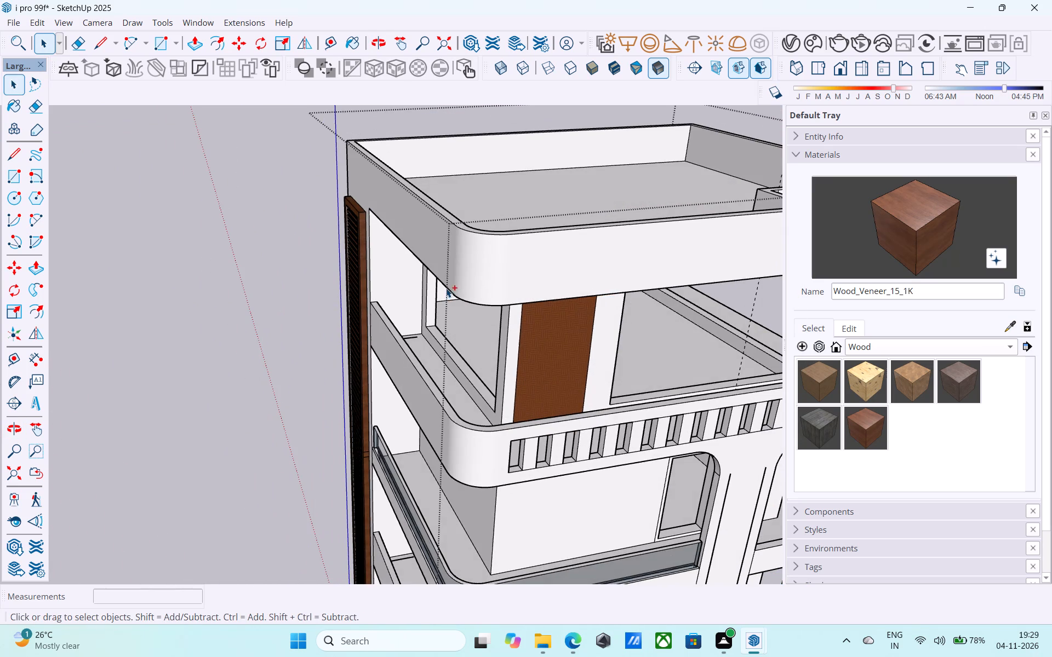
Examine the whole tower, comparing the roof parapet, balconies and the front column between the arches.
{"action": "scroll", "coordinate": [446, 288], "scroll_direction": "down", "scroll_amount": 13}
{"action": "middle_click_drag", "start_coordinate": [464, 303], "coordinate": [532, 249]}
{"action": "middle_click_drag", "start_coordinate": [532, 249], "coordinate": [468, 238]}
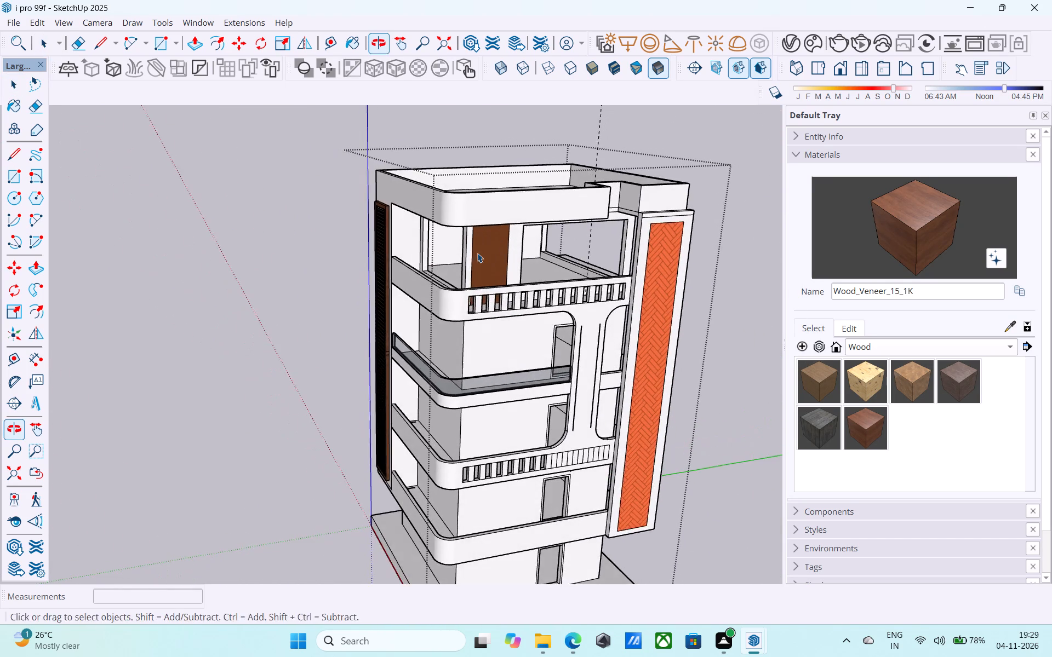
{"action": "middle_click_drag", "start_coordinate": [454, 347], "coordinate": [462, 290], "text": "shift"}
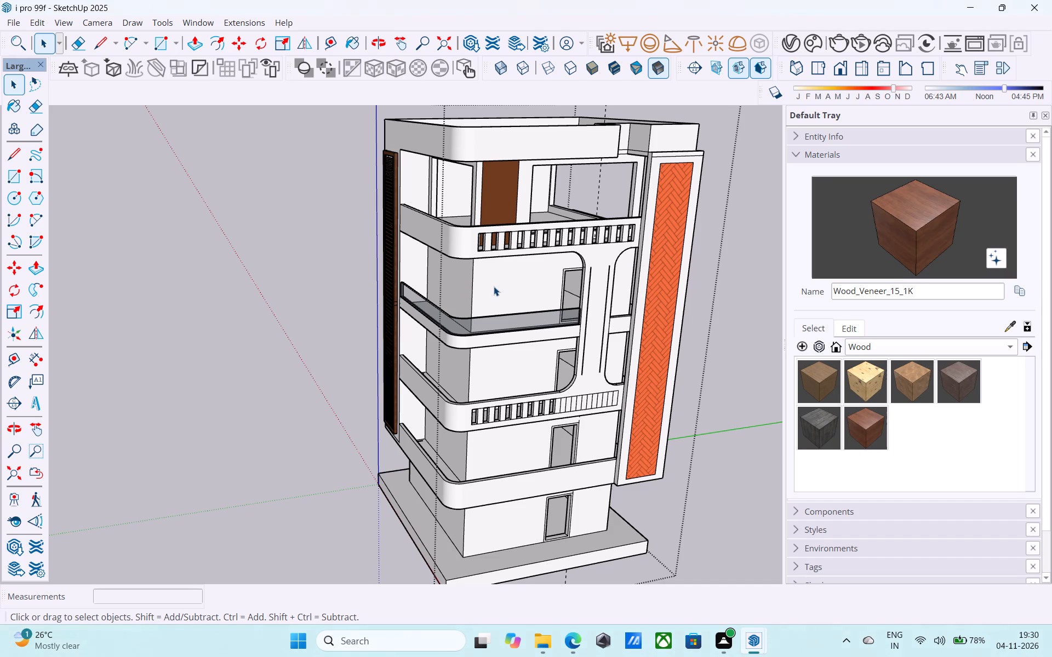
{"action": "scroll", "coordinate": [494, 286], "scroll_direction": "down", "scroll_amount": 6}
{"action": "middle_click_drag", "start_coordinate": [495, 287], "coordinate": [501, 245]}
{"action": "scroll", "coordinate": [437, 426], "scroll_direction": "up", "scroll_amount": 7}
{"action": "scroll", "coordinate": [441, 426], "scroll_direction": "down", "scroll_amount": 7}
{"action": "middle_click_drag", "start_coordinate": [451, 429], "coordinate": [449, 428]}
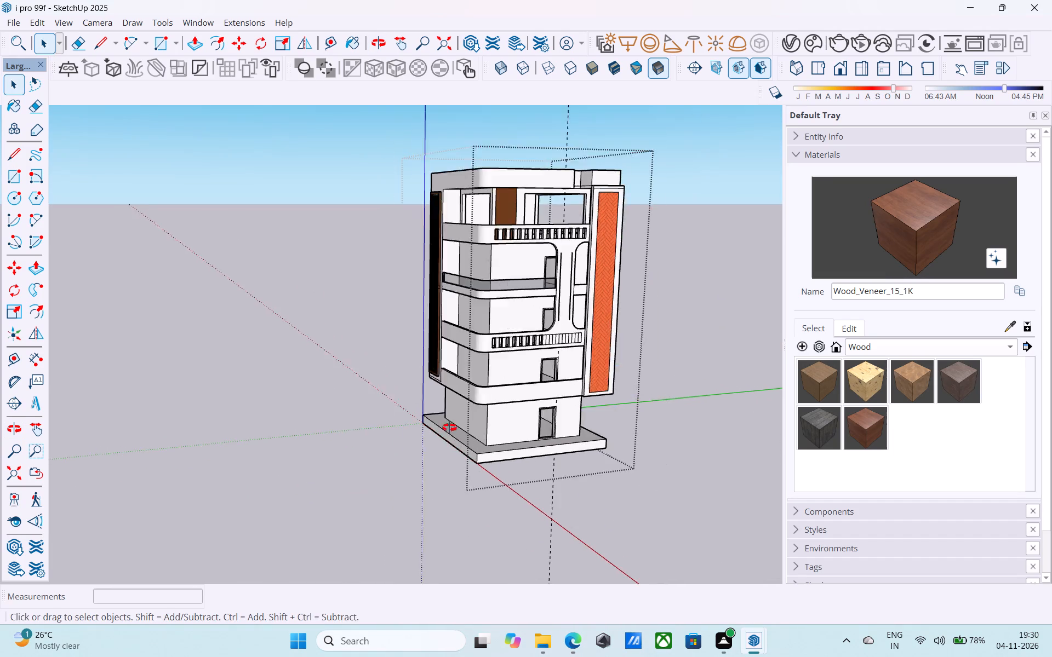
{"action": "middle_click_drag", "start_coordinate": [449, 428], "coordinate": [381, 450]}
Copy the full vertical line nearest the glass-railed balcony on the front column 9" toward the column's centre.
{"action": "scroll", "coordinate": [529, 378], "scroll_direction": "up", "scroll_amount": 17}
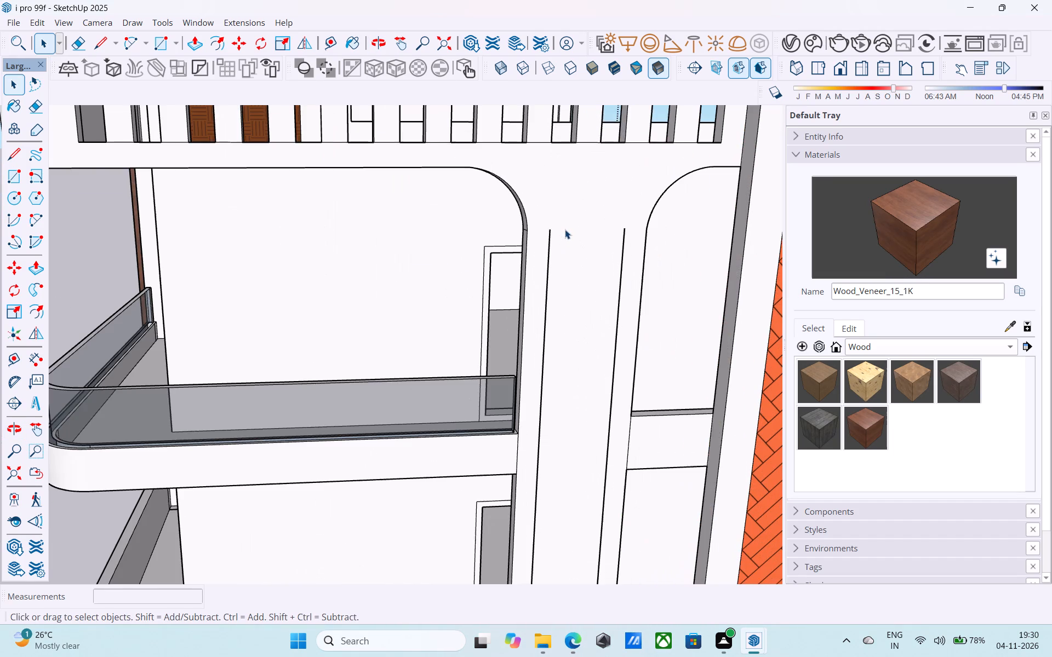
{"action": "scroll", "coordinate": [557, 227], "scroll_direction": "down", "scroll_amount": 6}
{"action": "left_click", "coordinate": [551, 238]}
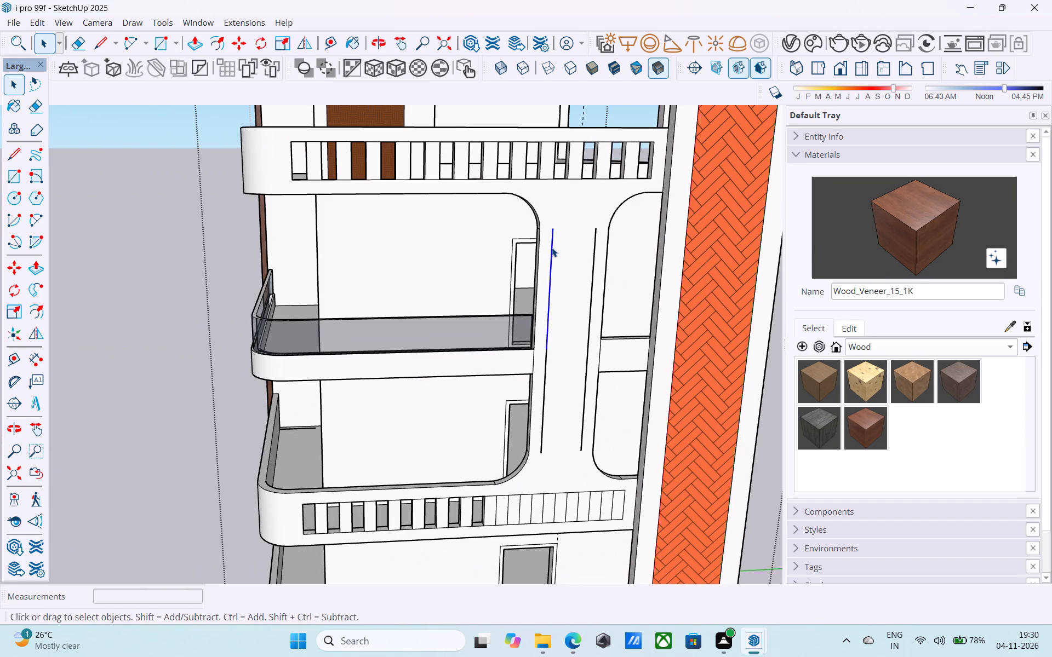
{"action": "middle_click_drag", "start_coordinate": [552, 247], "coordinate": [552, 260]}
{"action": "scroll", "coordinate": [554, 335], "scroll_direction": "up", "scroll_amount": 5}
{"action": "left_click", "coordinate": [541, 413], "text": "shift"}
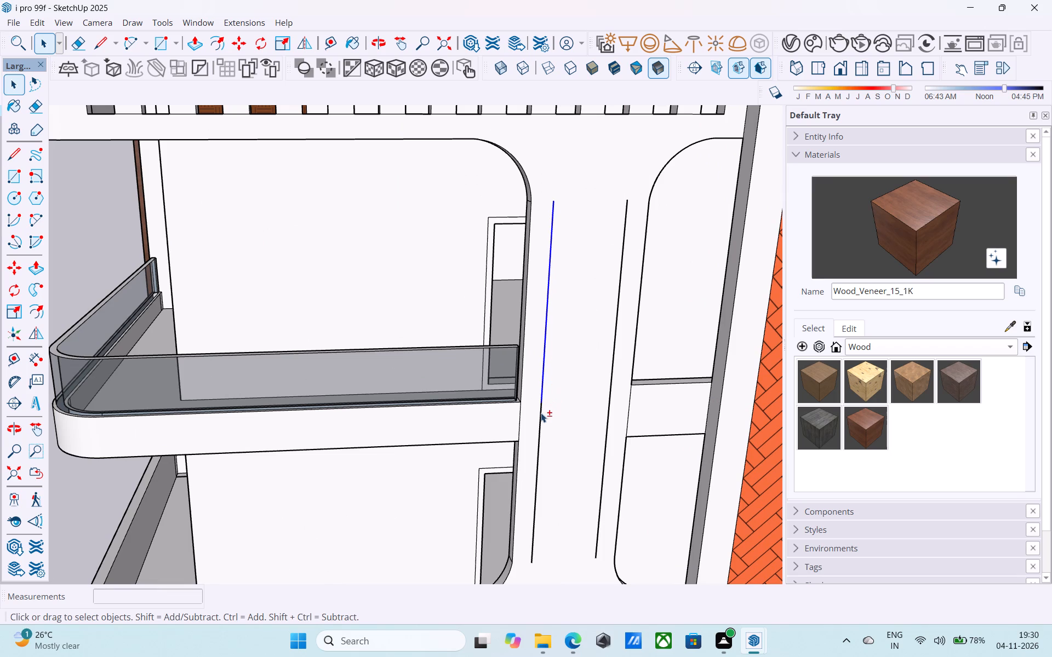
{"action": "left_click", "coordinate": [538, 456], "text": "shift"}
{"action": "scroll", "coordinate": [538, 456], "scroll_direction": "down", "scroll_amount": 4, "text": "shift"}
{"action": "middle_click_drag", "start_coordinate": [538, 456], "coordinate": [530, 497], "text": "shift"}
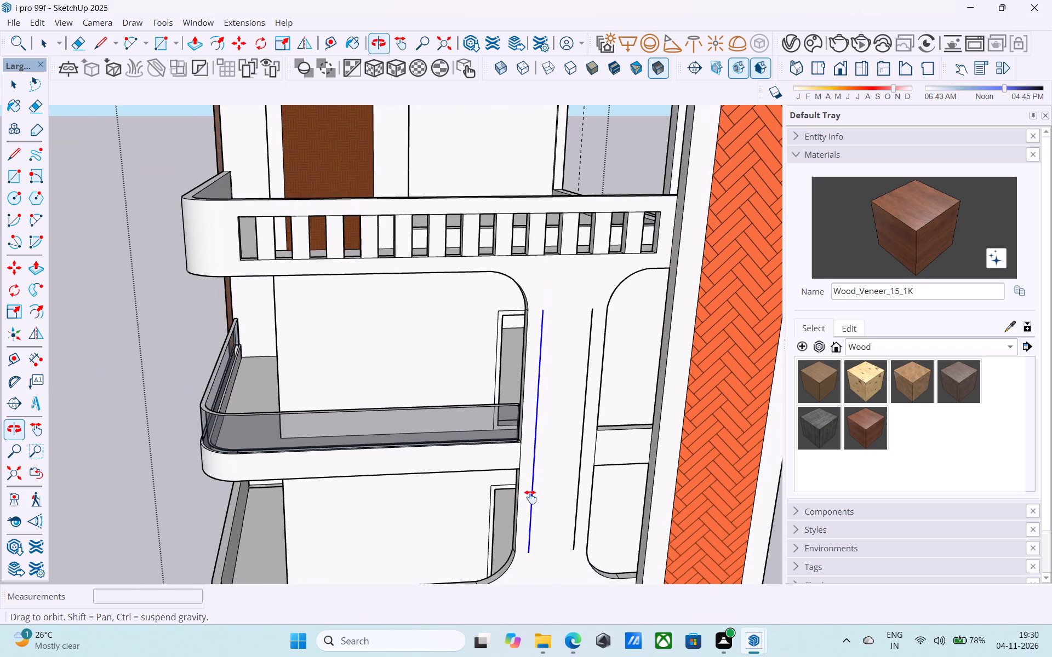
{"action": "middle_click_drag", "start_coordinate": [530, 497], "coordinate": [529, 509], "text": "shift"}
{"action": "key", "text": "m"}
{"action": "left_click", "coordinate": [539, 347]}
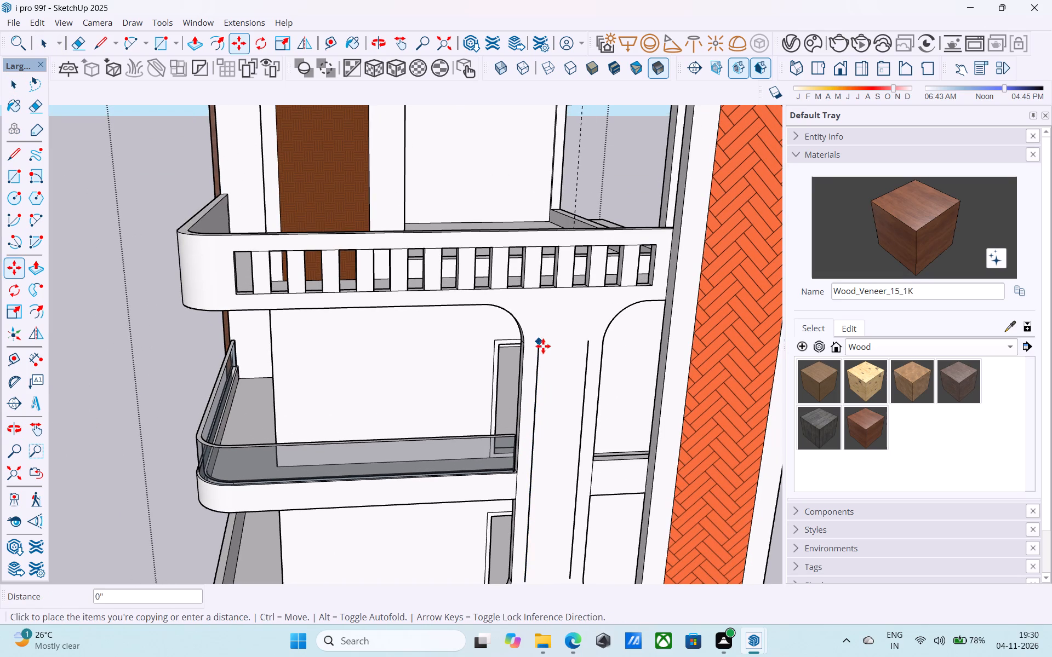
{"action": "scroll", "coordinate": [551, 346], "scroll_direction": "up", "scroll_amount": 5}
{"action": "middle_click_drag", "start_coordinate": [551, 346], "coordinate": [448, 405]}
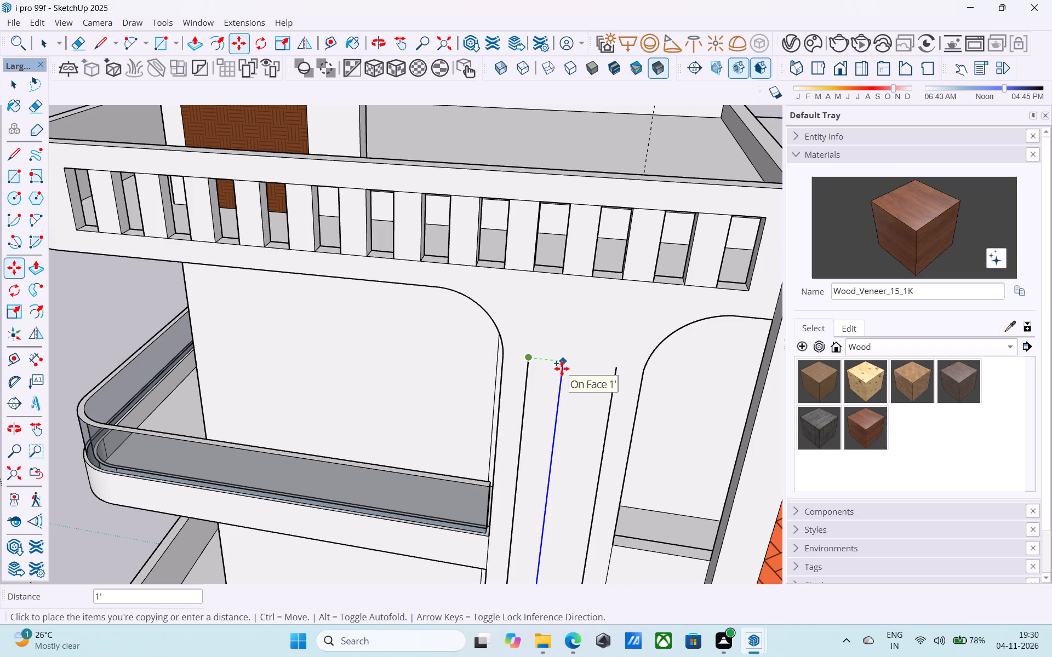
{"action": "type", "text": "6\""}
{"action": "key", "text": "Return"}
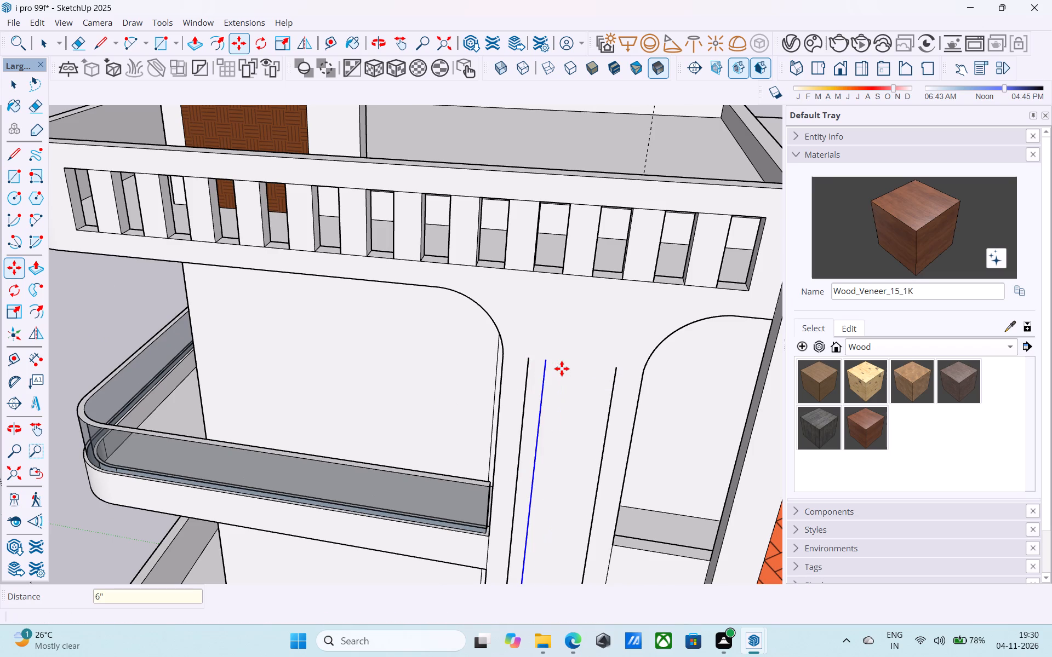
{"action": "type", "text": "9\""}
{"action": "key", "text": "Return"}
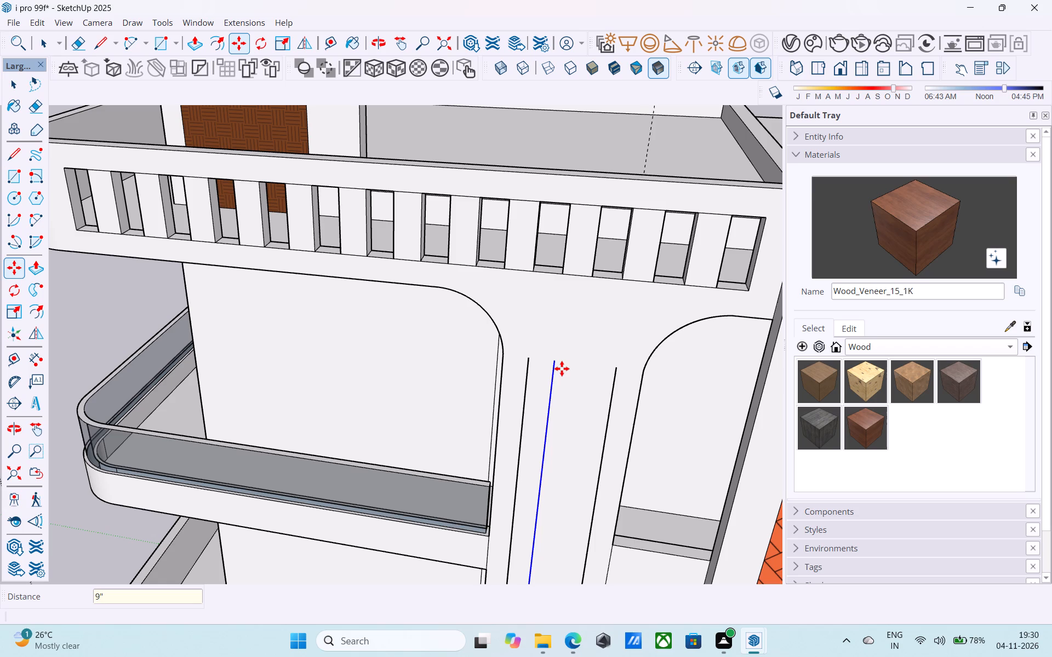
{"action": "key", "text": "space"}
Copy the full vertical line nearest the brick panel on the front column 9" toward the column's centre.
{"action": "middle_click_drag", "start_coordinate": [598, 387], "coordinate": [589, 370], "text": "shift"}
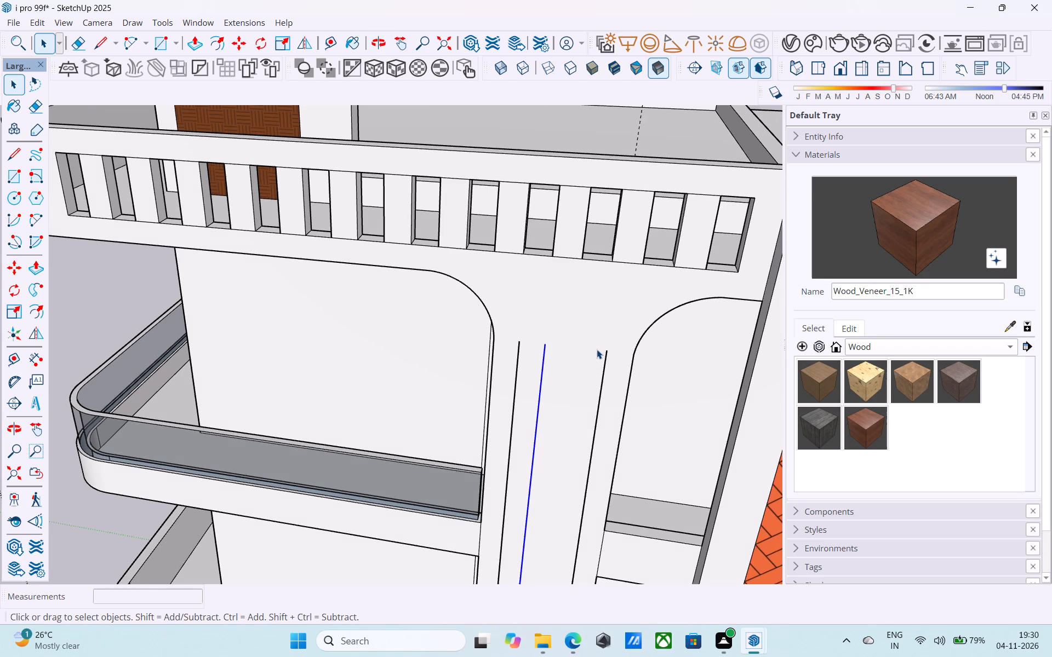
{"action": "middle_click_drag", "start_coordinate": [598, 348], "coordinate": [629, 351]}
{"action": "left_click", "coordinate": [606, 350]}
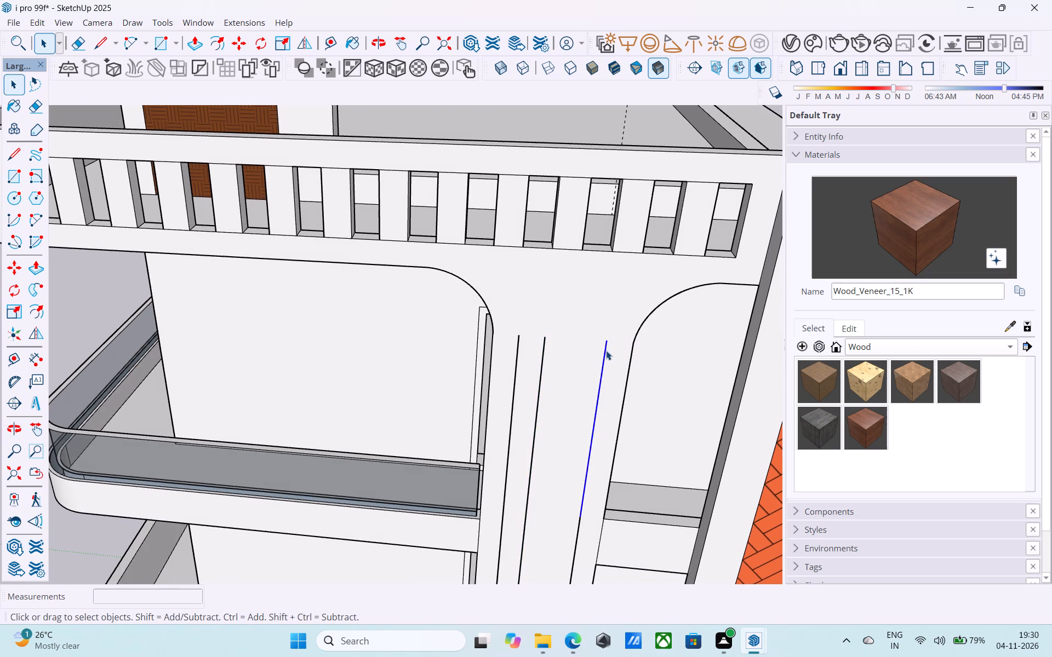
{"action": "middle_click_drag", "start_coordinate": [604, 421], "coordinate": [613, 310], "text": "shift"}
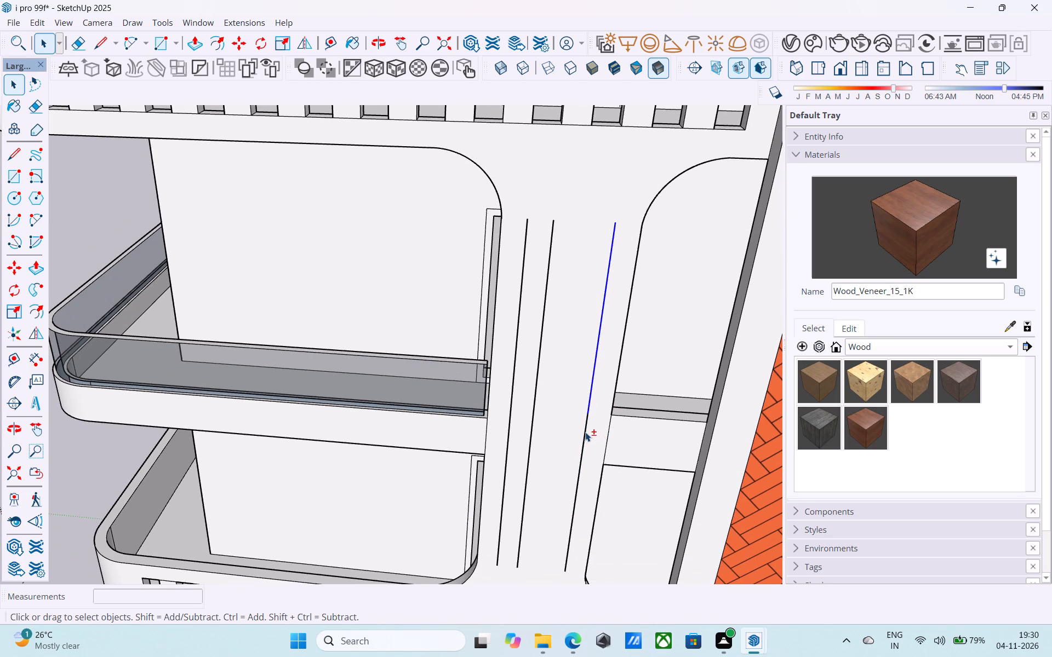
{"action": "left_click", "coordinate": [585, 432], "text": "shift"}
{"action": "middle_click_drag", "start_coordinate": [584, 437], "coordinate": [584, 341], "text": "shift"}
{"action": "left_click", "coordinate": [574, 415], "text": "shift"}
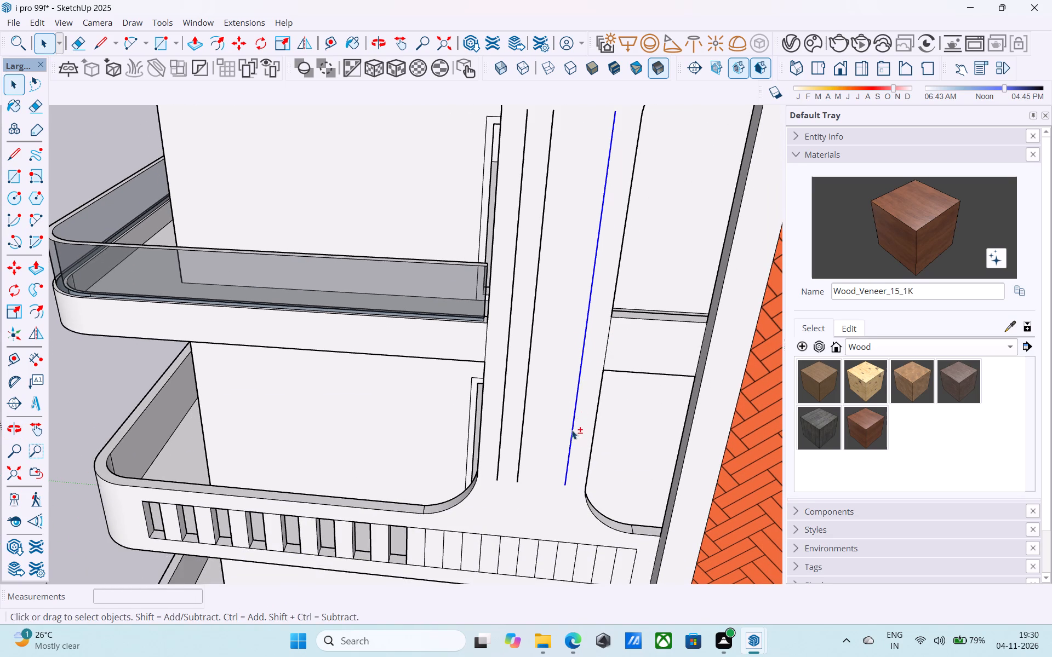
{"action": "middle_click_drag", "start_coordinate": [571, 430], "coordinate": [588, 553], "text": "shift"}
{"action": "key", "text": "m"}
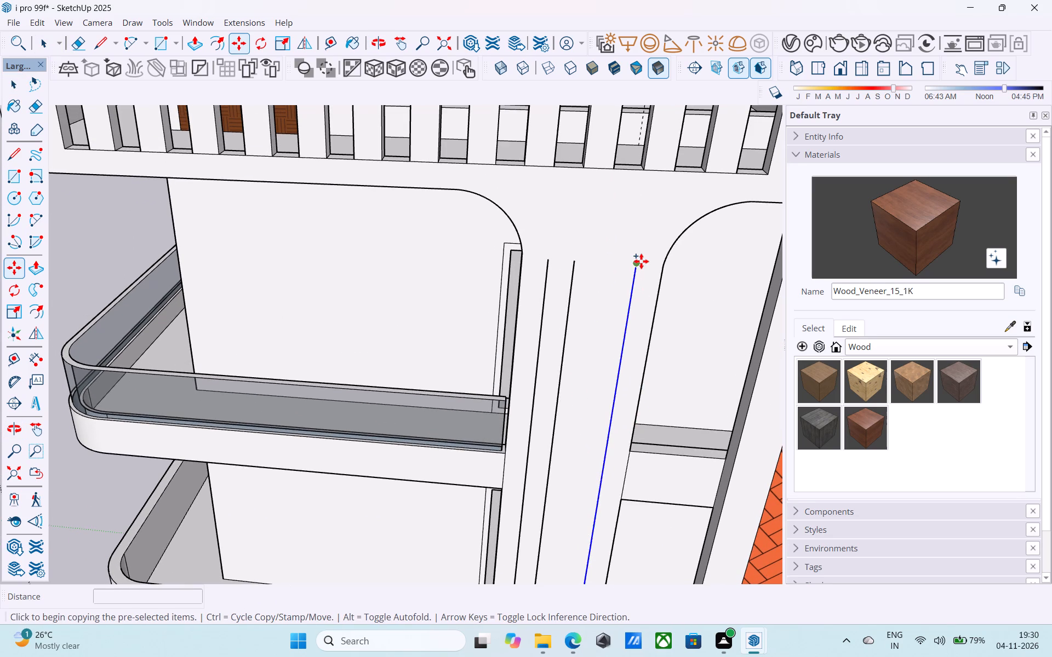
{"action": "left_click", "coordinate": [636, 262]}
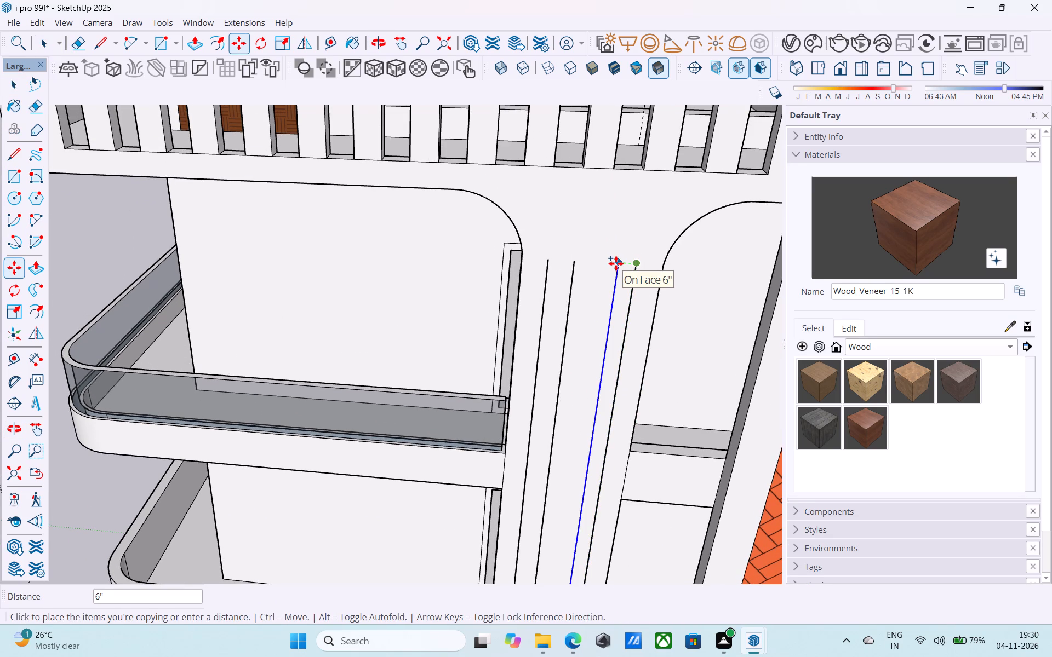
{"action": "type", "text": "9\""}
{"action": "key", "text": "Return"}
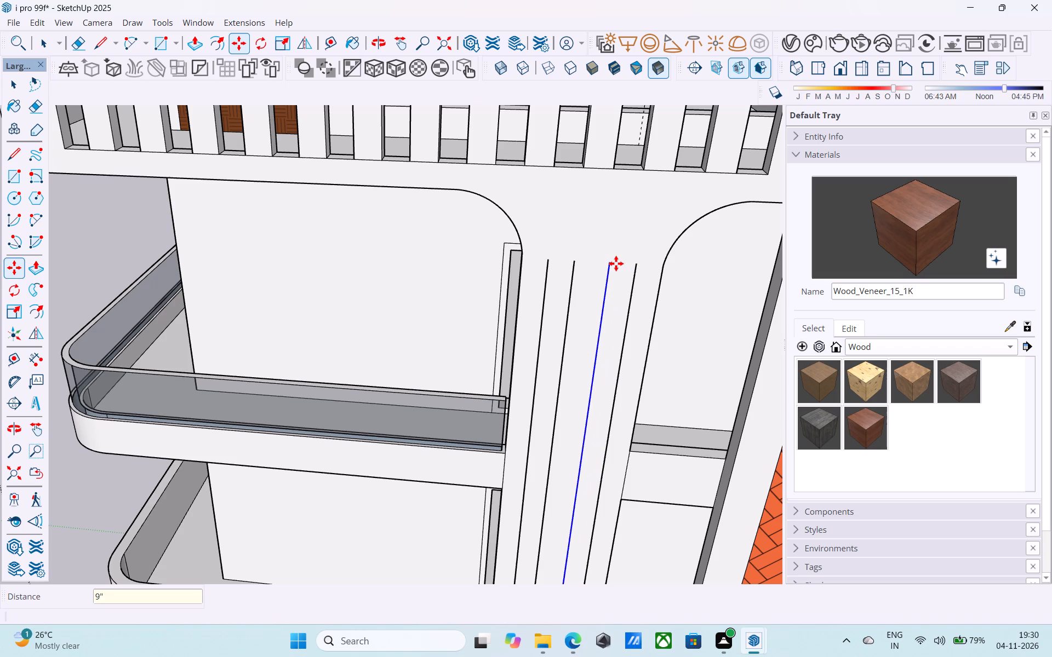
Erase all segments of the two original outer vertical lines on the front column, keeping the inner pair, and save the model.
{"action": "key", "text": "e"}
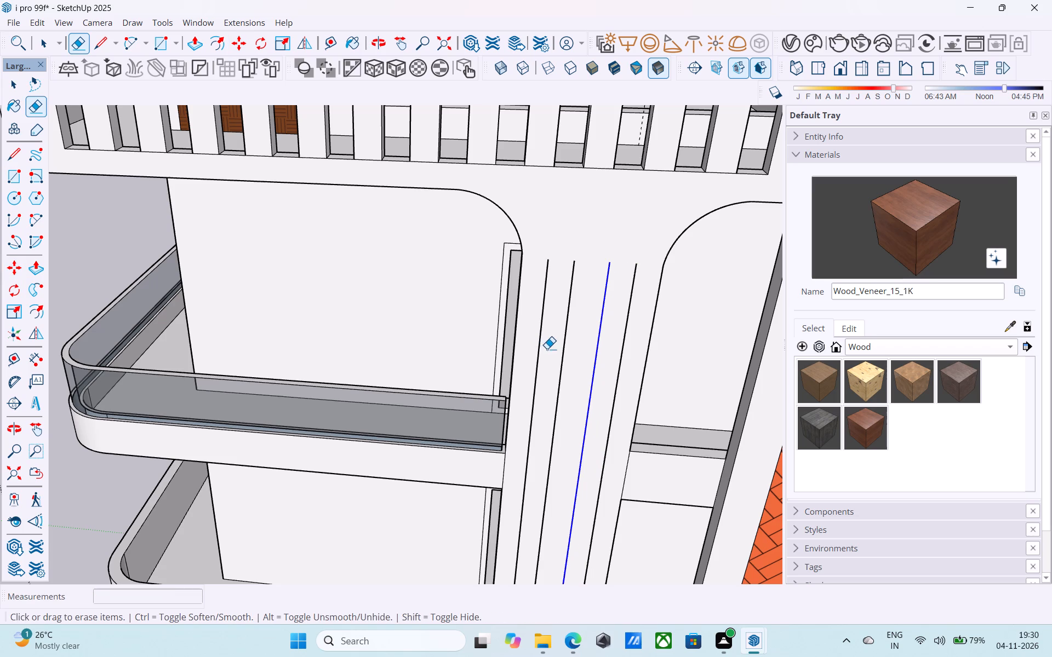
{"action": "left_click_drag", "start_coordinate": [545, 332], "coordinate": [540, 328]}
{"action": "left_click_drag", "start_coordinate": [645, 297], "coordinate": [634, 292]}
{"action": "middle_click_drag", "start_coordinate": [625, 405], "coordinate": [655, 239], "text": "shift"}
{"action": "left_click_drag", "start_coordinate": [538, 386], "coordinate": [545, 390]}
{"action": "left_click_drag", "start_coordinate": [551, 330], "coordinate": [556, 329]}
{"action": "left_click", "coordinate": [626, 307]}
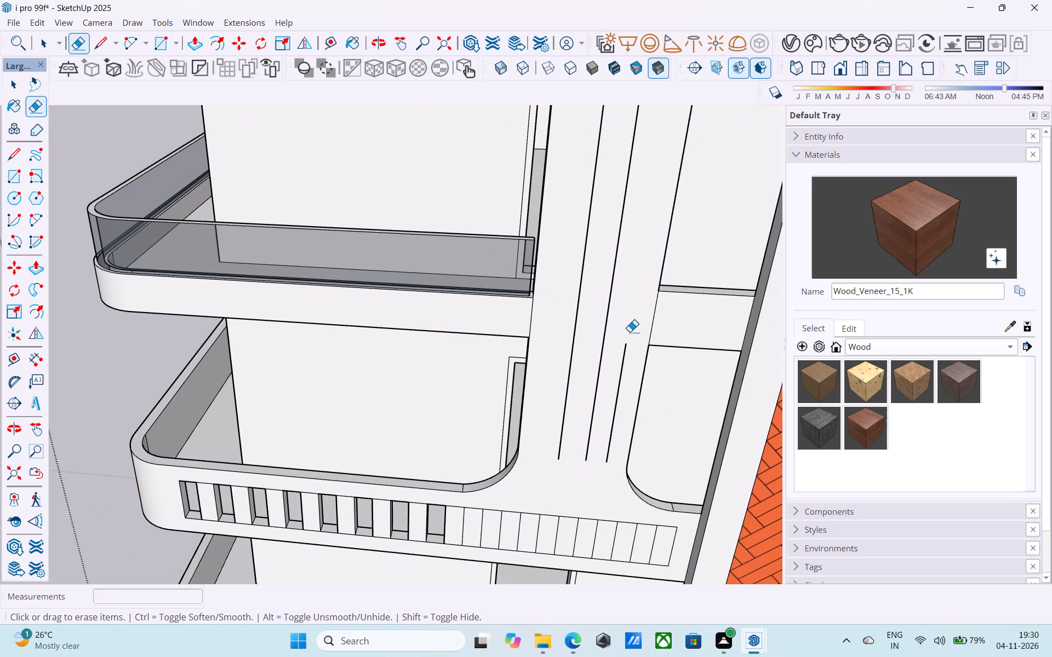
{"action": "left_click_drag", "start_coordinate": [630, 335], "coordinate": [625, 354]}
{"action": "key", "text": "space"}
{"action": "key", "text": "ctrl+s"}
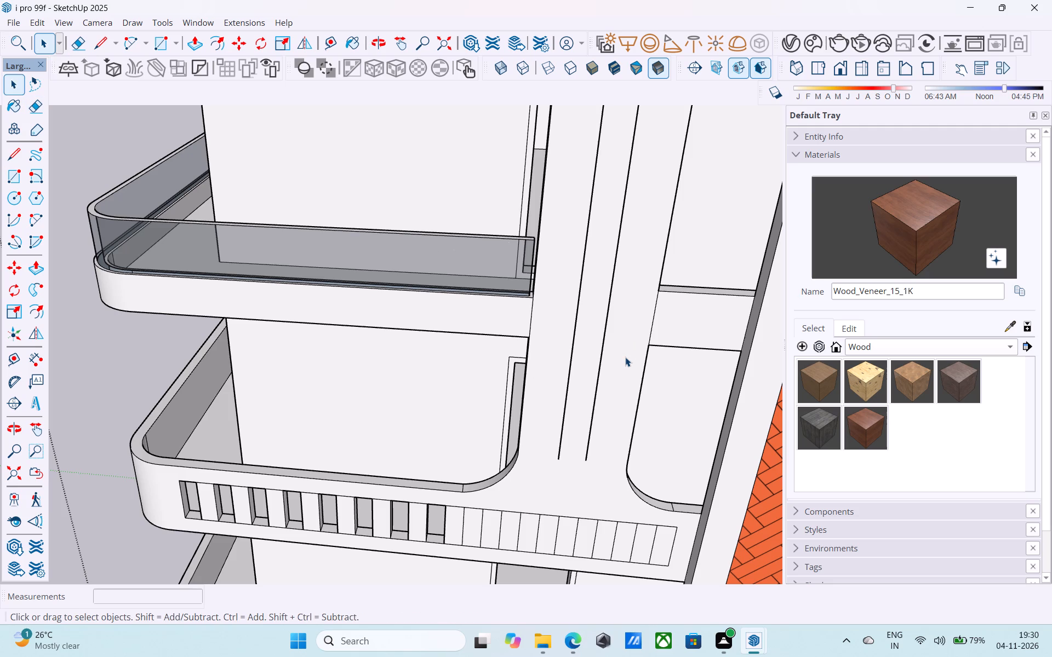
Examine the finished tower from all sides, checking the front column lines, balconies and roof parapet.
{"action": "scroll", "coordinate": [593, 351], "scroll_direction": "down", "scroll_amount": 6}
{"action": "scroll", "coordinate": [541, 372], "scroll_direction": "down", "scroll_amount": 5}
{"action": "middle_click_drag", "start_coordinate": [521, 392], "coordinate": [553, 371]}
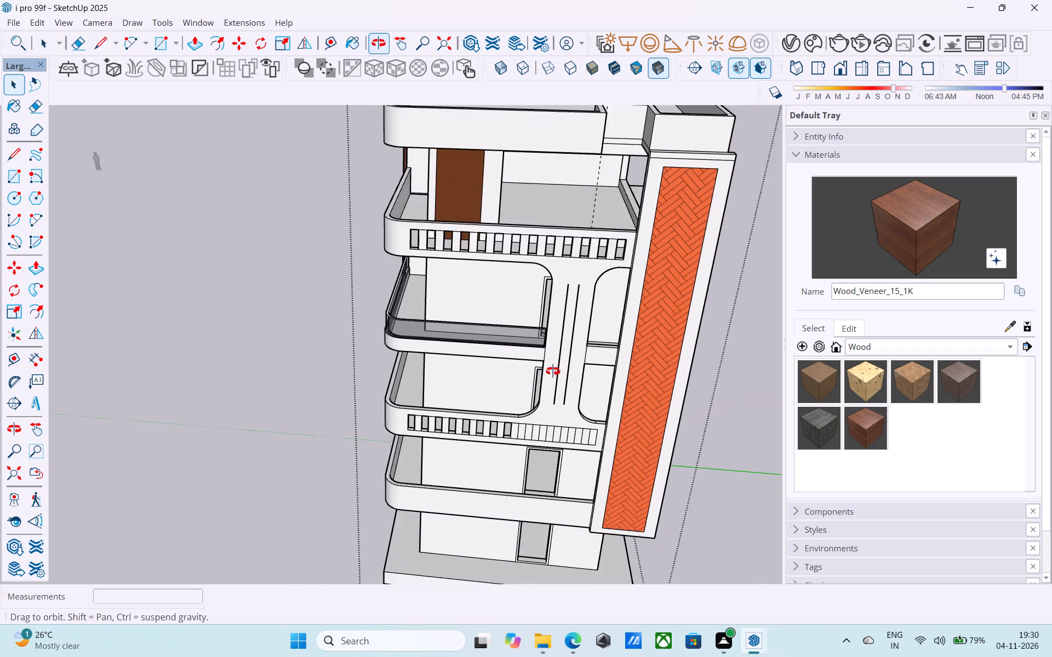
{"action": "middle_click_drag", "start_coordinate": [553, 371], "coordinate": [631, 350]}
{"action": "scroll", "coordinate": [533, 263], "scroll_direction": "down", "scroll_amount": 5}
{"action": "middle_click_drag", "start_coordinate": [532, 267], "coordinate": [594, 278]}
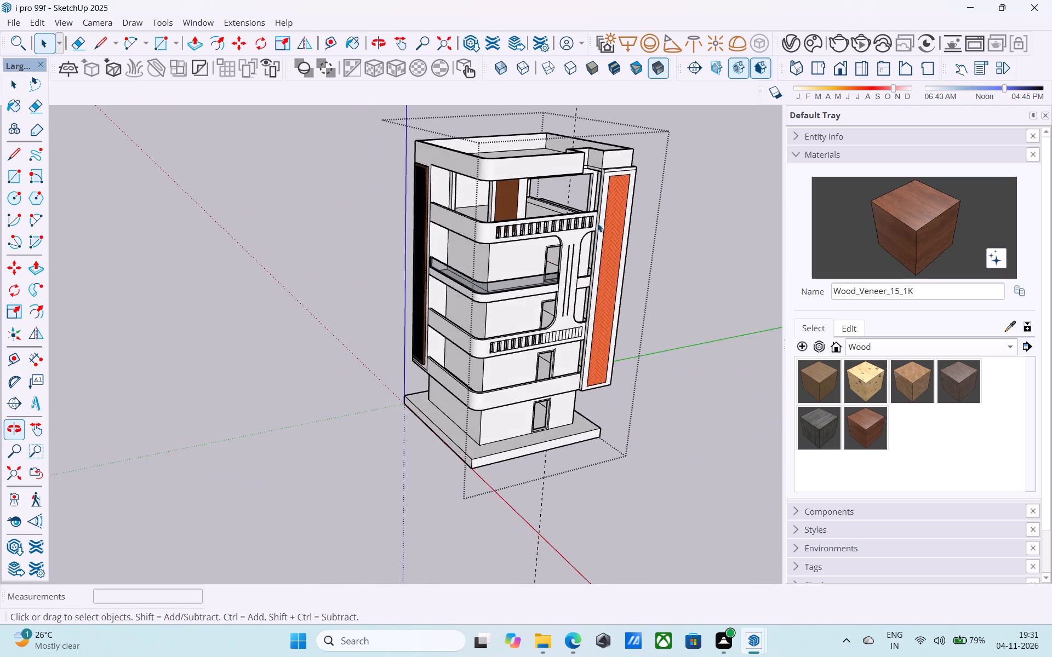
{"action": "scroll", "coordinate": [538, 222], "scroll_direction": "up", "scroll_amount": 6}
{"action": "scroll", "coordinate": [386, 310], "scroll_direction": "down", "scroll_amount": 2}
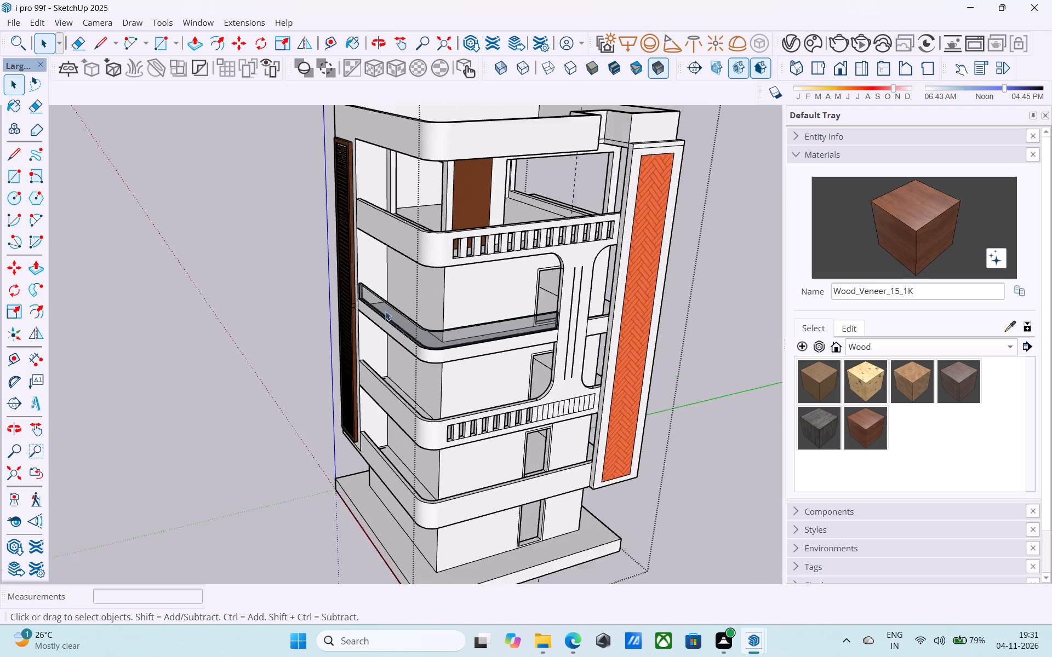
{"action": "scroll", "coordinate": [385, 311], "scroll_direction": "down", "scroll_amount": 4}
{"action": "middle_click_drag", "start_coordinate": [385, 311], "coordinate": [340, 246]}
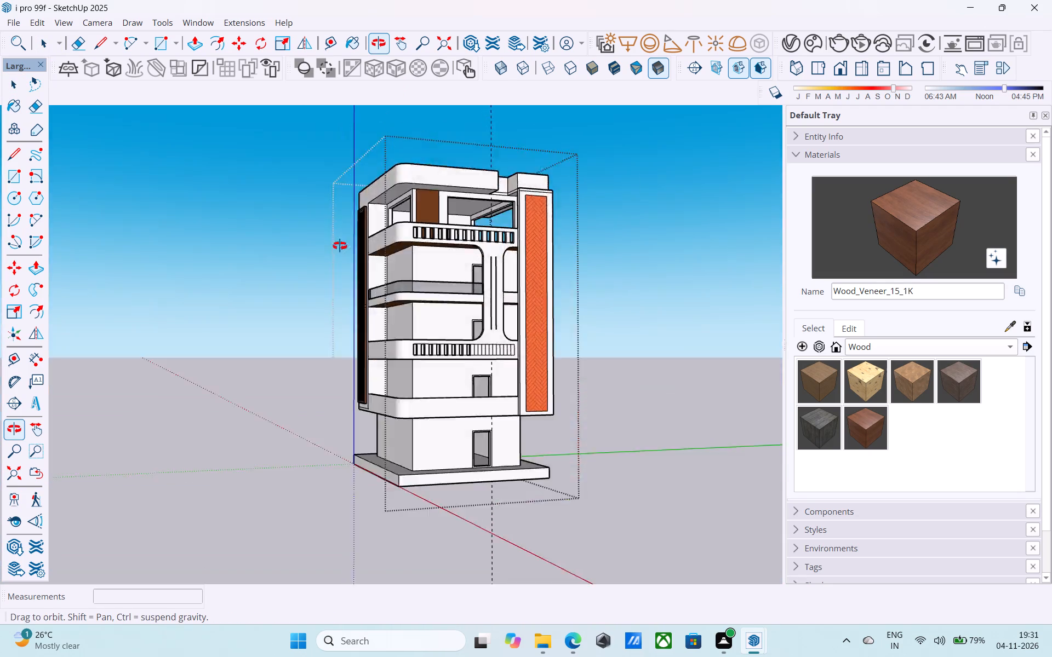
{"action": "middle_click_drag", "start_coordinate": [340, 246], "coordinate": [409, 161]}
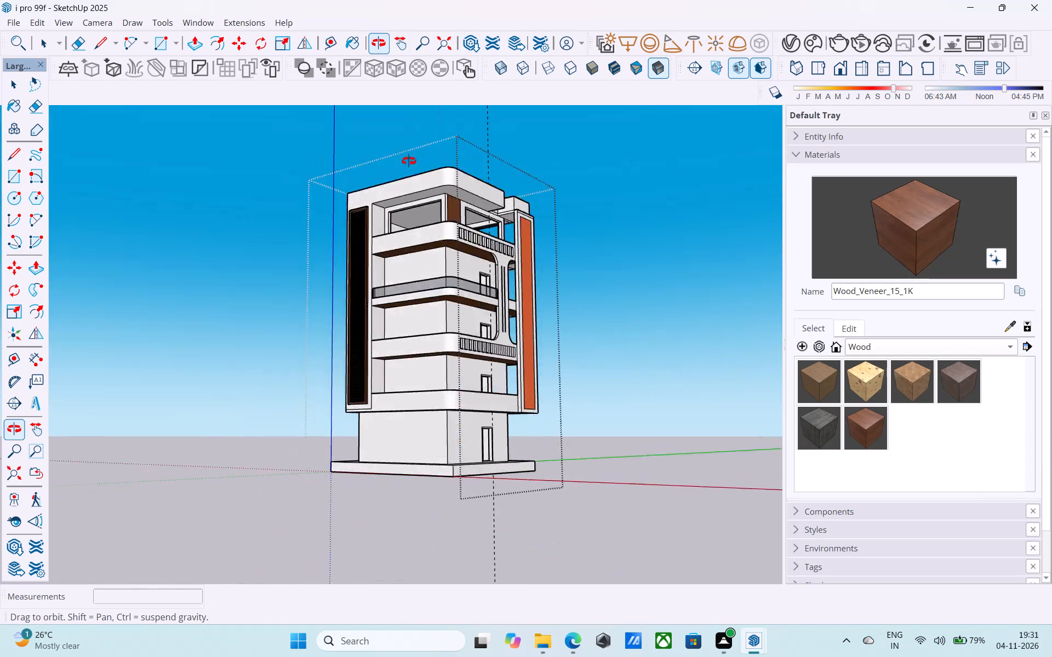
{"action": "middle_click_drag", "start_coordinate": [409, 161], "coordinate": [851, 246]}
{"action": "middle_click_drag", "start_coordinate": [411, 261], "coordinate": [93, 312]}
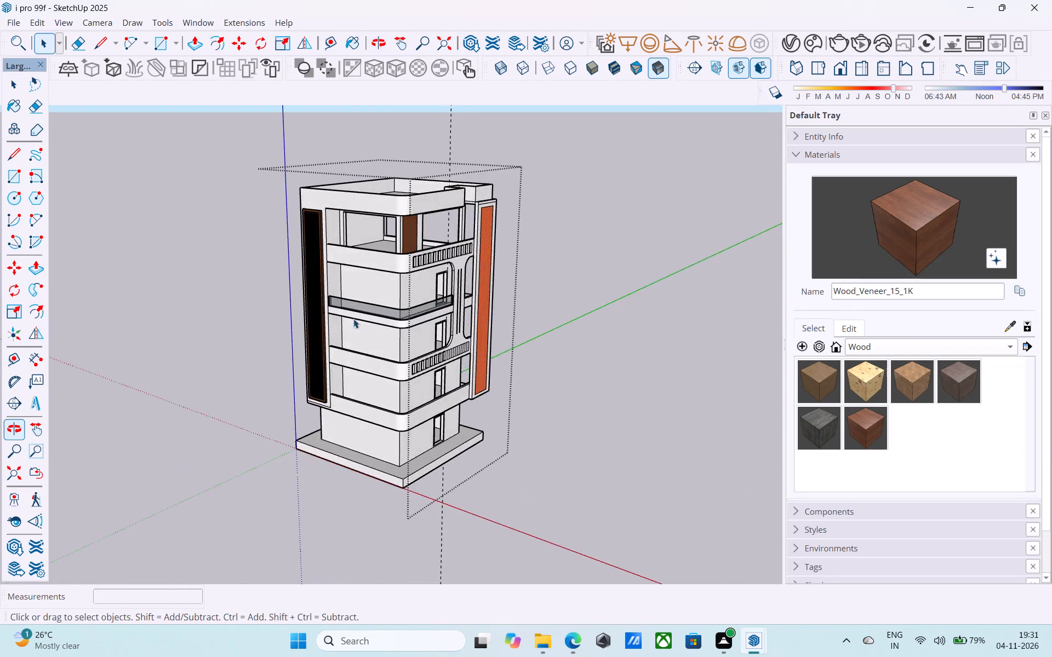
{"action": "middle_click_drag", "start_coordinate": [281, 300], "coordinate": [884, 302]}
{"action": "middle_click_drag", "start_coordinate": [319, 257], "coordinate": [863, 289]}
{"action": "middle_click_drag", "start_coordinate": [275, 345], "coordinate": [722, 280]}
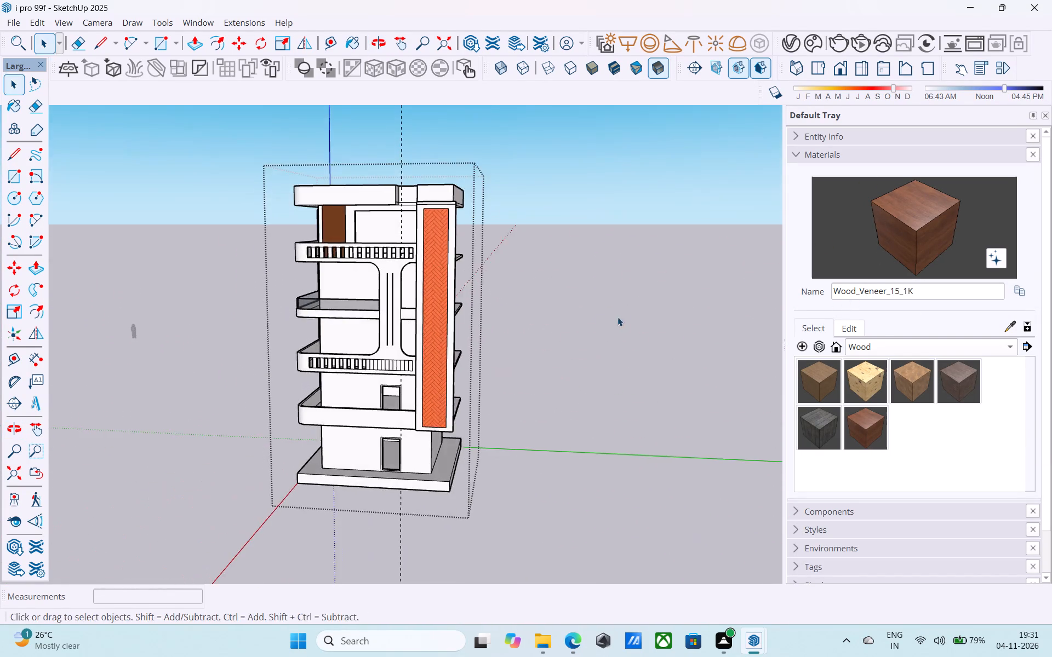
Examine the tower's front, sides and roof, then the ground-floor front wall beside the door.
{"action": "middle_click_drag", "start_coordinate": [598, 316], "coordinate": [708, 293]}
{"action": "scroll", "coordinate": [256, 259], "scroll_direction": "up", "scroll_amount": 6}
{"action": "scroll", "coordinate": [338, 246], "scroll_direction": "down", "scroll_amount": 5}
{"action": "middle_click_drag", "start_coordinate": [398, 242], "coordinate": [521, 240]}
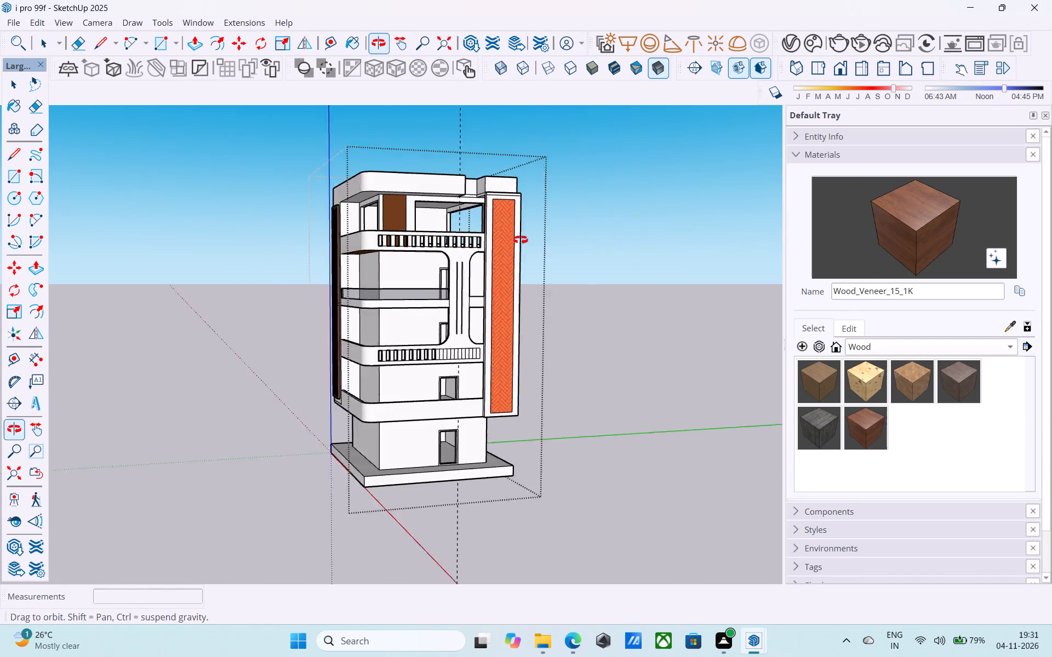
{"action": "middle_click_drag", "start_coordinate": [521, 240], "coordinate": [532, 240]}
{"action": "scroll", "coordinate": [666, 228], "scroll_direction": "down", "scroll_amount": 6}
{"action": "middle_click_drag", "start_coordinate": [661, 232], "coordinate": [598, 281]}
{"action": "middle_click_drag", "start_coordinate": [613, 298], "coordinate": [622, 308]}
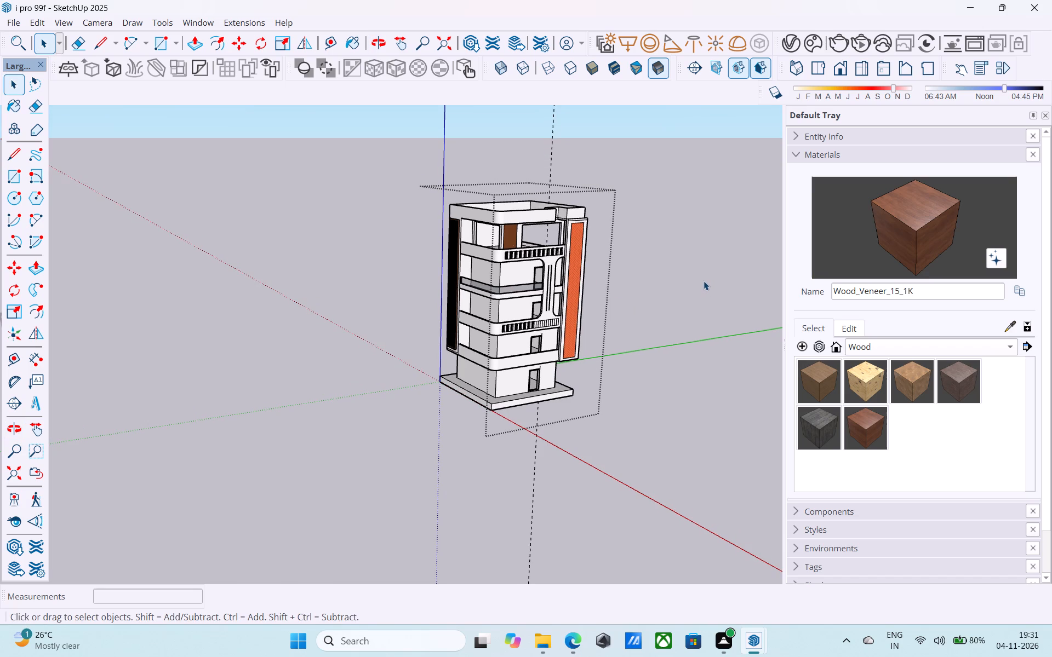
{"action": "scroll", "coordinate": [697, 136], "scroll_direction": "down", "scroll_amount": 7}
{"action": "middle_click_drag", "start_coordinate": [697, 136], "coordinate": [690, 134]}
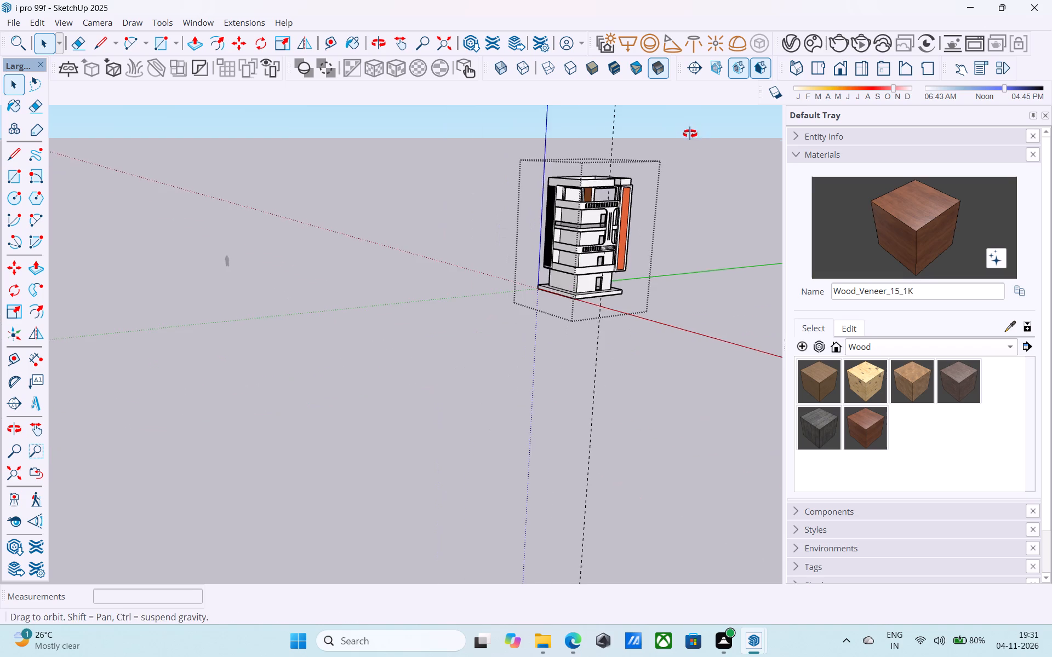
{"action": "middle_click_drag", "start_coordinate": [690, 134], "coordinate": [688, 134]}
{"action": "middle_click_drag", "start_coordinate": [627, 149], "coordinate": [583, 186]}
{"action": "scroll", "coordinate": [585, 220], "scroll_direction": "up", "scroll_amount": 12}
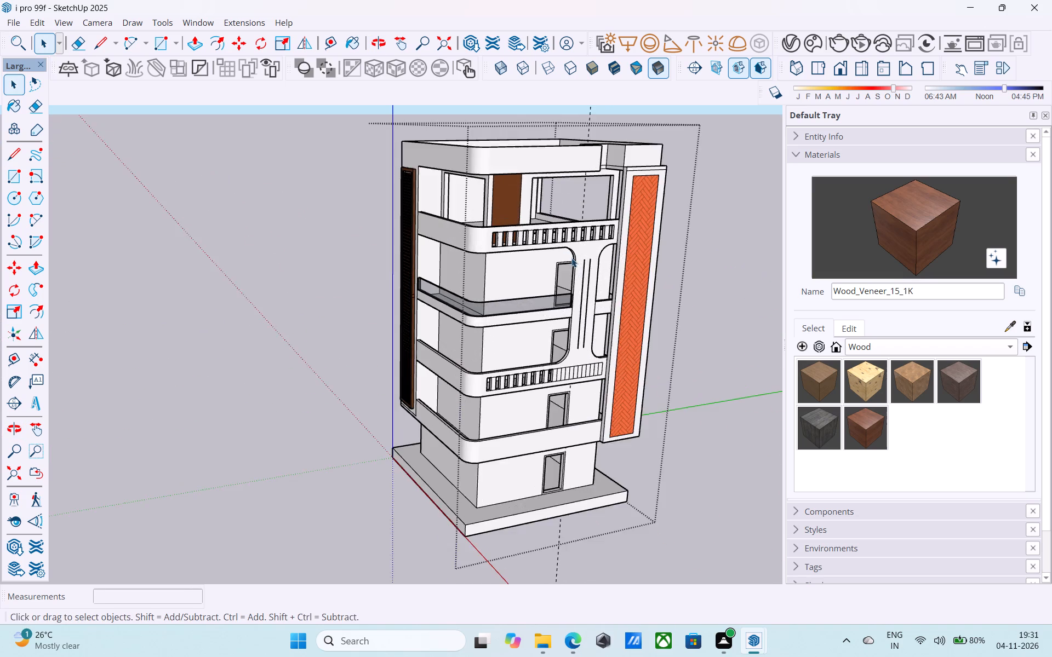
{"action": "middle_click_drag", "start_coordinate": [559, 275], "coordinate": [443, 409], "text": "shift"}
{"action": "middle_click_drag", "start_coordinate": [521, 250], "coordinate": [515, 344]}
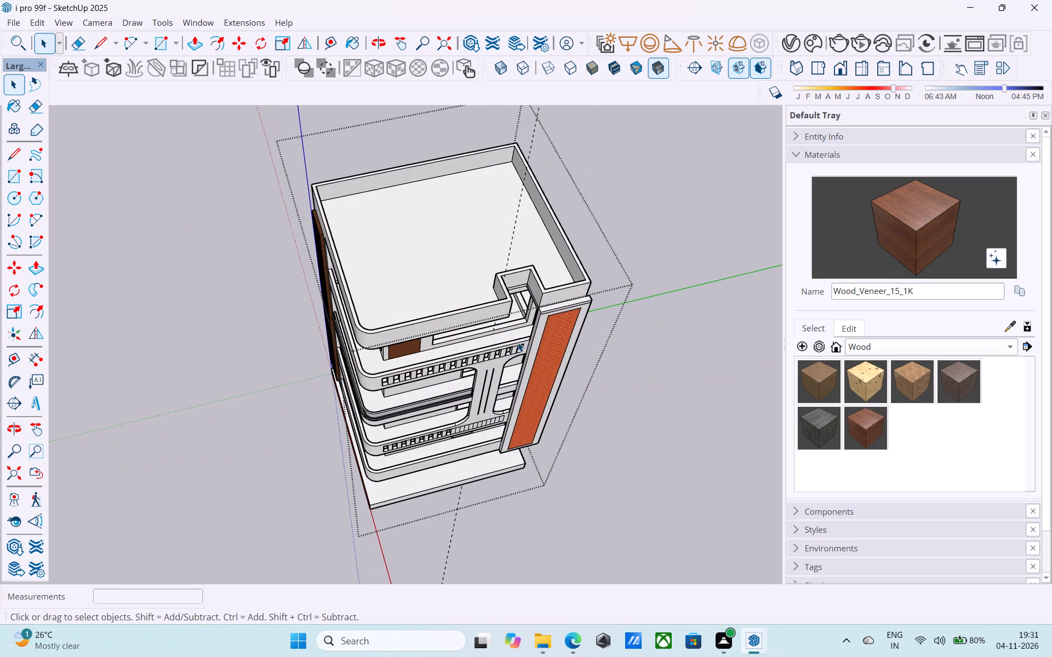
{"action": "middle_click_drag", "start_coordinate": [551, 475], "coordinate": [631, 244]}
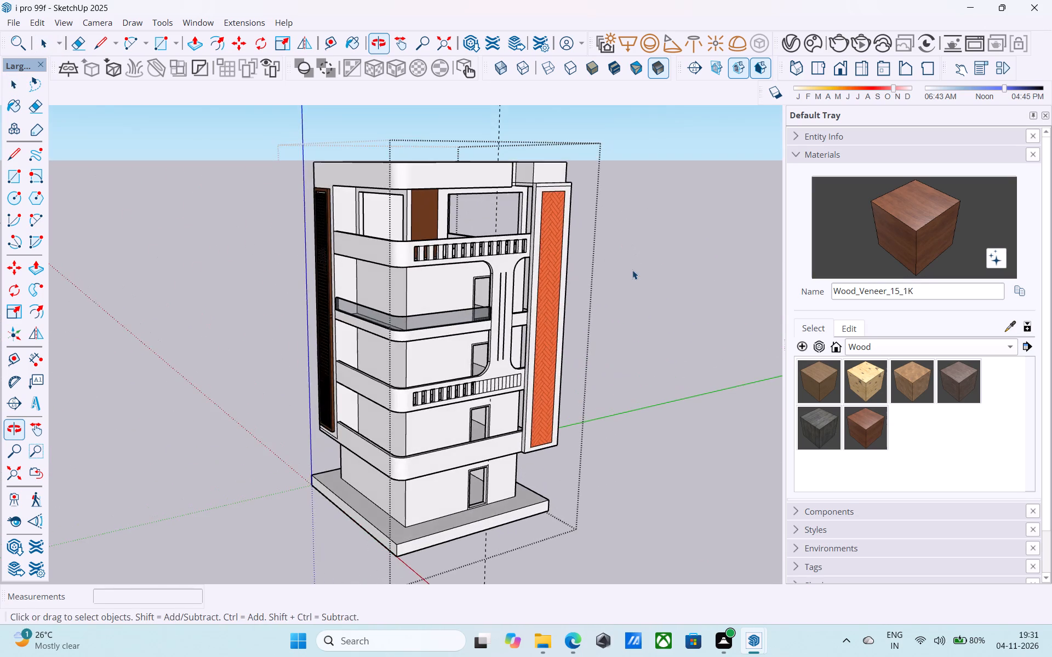
{"action": "scroll", "coordinate": [634, 270], "scroll_direction": "down", "scroll_amount": 5}
{"action": "middle_click_drag", "start_coordinate": [609, 366], "coordinate": [490, 288]}
{"action": "scroll", "coordinate": [567, 373], "scroll_direction": "down", "scroll_amount": 1}
{"action": "middle_click_drag", "start_coordinate": [566, 380], "coordinate": [614, 424]}
{"action": "scroll", "coordinate": [556, 555], "scroll_direction": "up", "scroll_amount": 6}
{"action": "middle_click_drag", "start_coordinate": [494, 346], "coordinate": [495, 351]}
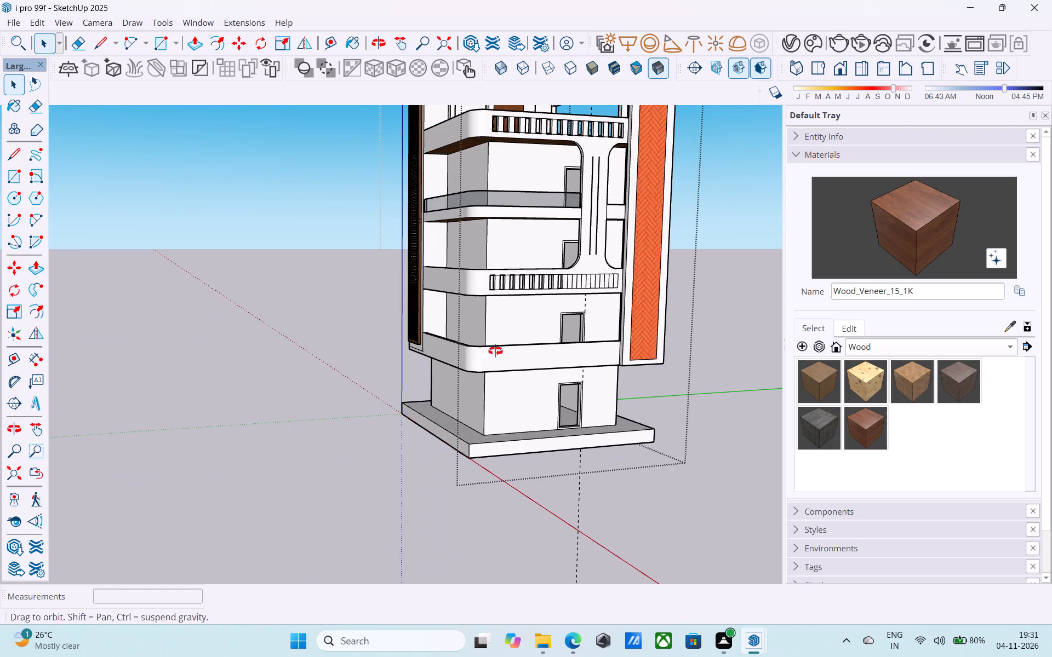
{"action": "middle_click_drag", "start_coordinate": [495, 351], "coordinate": [496, 385]}
{"action": "scroll", "coordinate": [496, 390], "scroll_direction": "down", "scroll_amount": 1}
{"action": "scroll", "coordinate": [511, 389], "scroll_direction": "up", "scroll_amount": 6}
{"action": "scroll", "coordinate": [512, 394], "scroll_direction": "down", "scroll_amount": 6}
{"action": "middle_click_drag", "start_coordinate": [511, 397], "coordinate": [496, 414]}
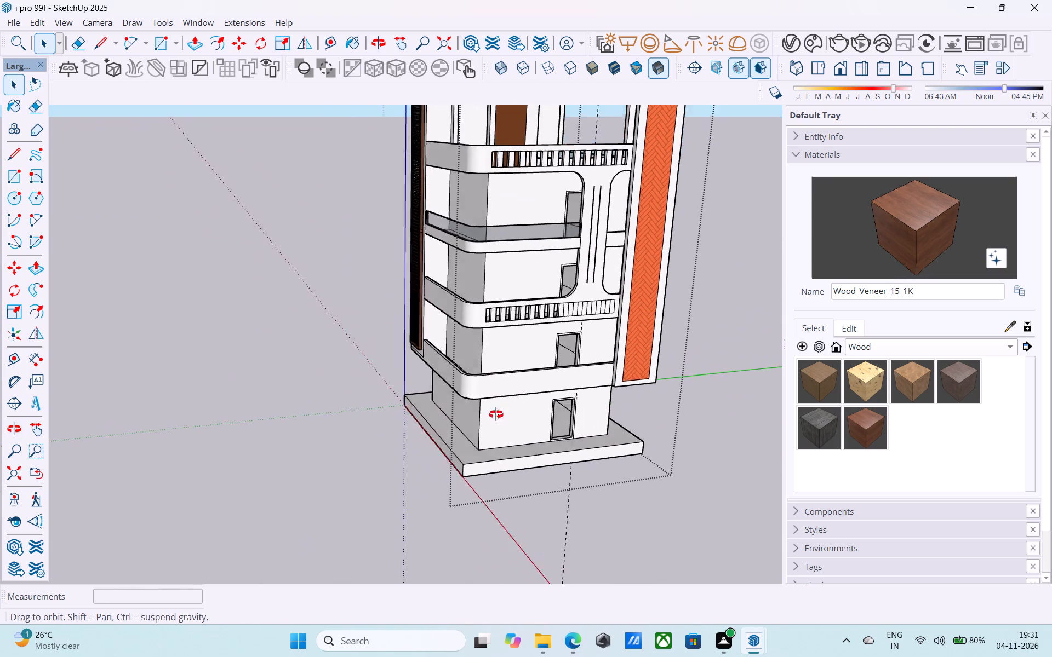
{"action": "middle_click_drag", "start_coordinate": [496, 414], "coordinate": [509, 462]}
{"action": "scroll", "coordinate": [505, 448], "scroll_direction": "up", "scroll_amount": 6}
{"action": "middle_click_drag", "start_coordinate": [505, 448], "coordinate": [524, 479]}
{"action": "middle_click_drag", "start_coordinate": [524, 481], "coordinate": [509, 442]}
{"action": "middle_click_drag", "start_coordinate": [504, 399], "coordinate": [504, 393]}
{"action": "scroll", "coordinate": [513, 387], "scroll_direction": "up", "scroll_amount": 6}
{"action": "middle_click_drag", "start_coordinate": [530, 395], "coordinate": [507, 374]}
Place guides on the ground-floor front wall 3' above its base and 3' from the door frame's outer edge, on the open wall side.
{"action": "left_click", "coordinate": [508, 374]}
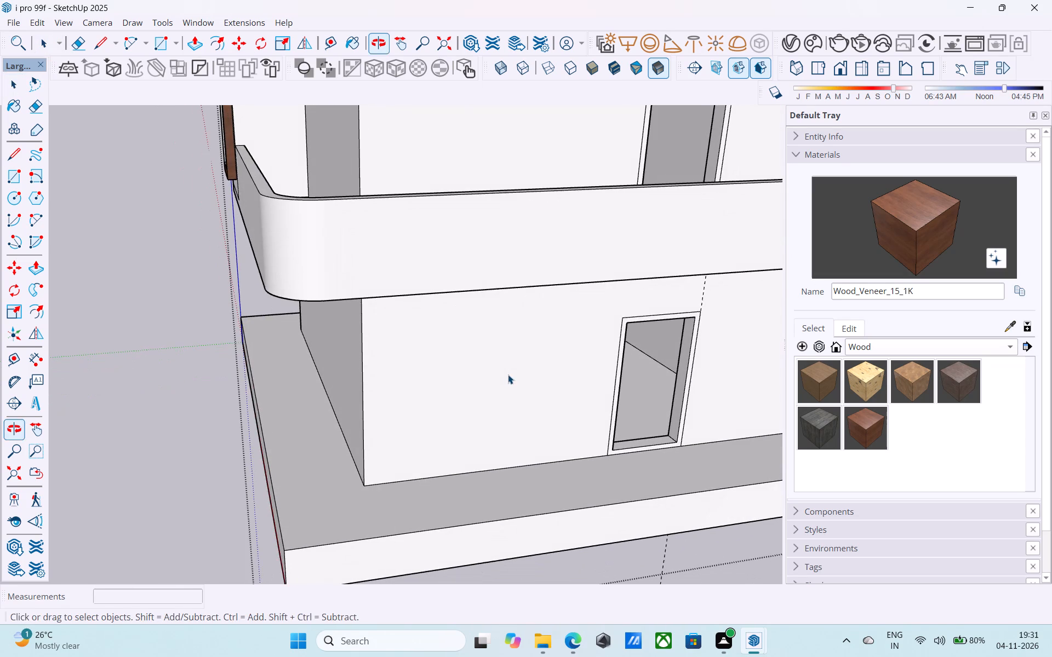
{"action": "middle_click_drag", "start_coordinate": [507, 372], "coordinate": [498, 337]}
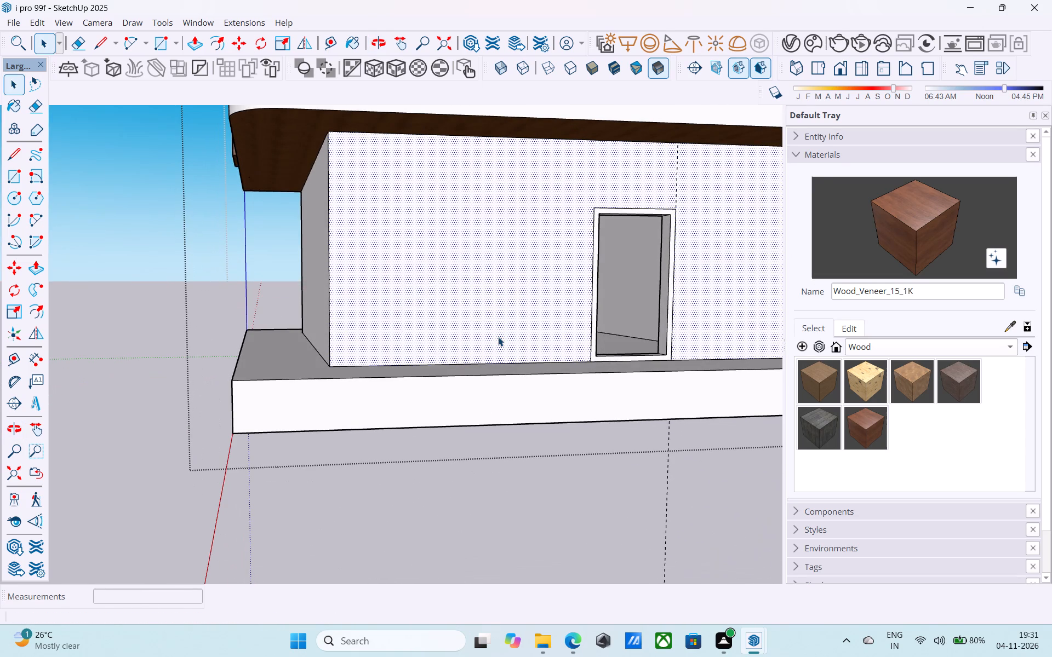
{"action": "key", "text": "space"}
{"action": "type", "text": "t"}
{"action": "left_click", "coordinate": [497, 360]}
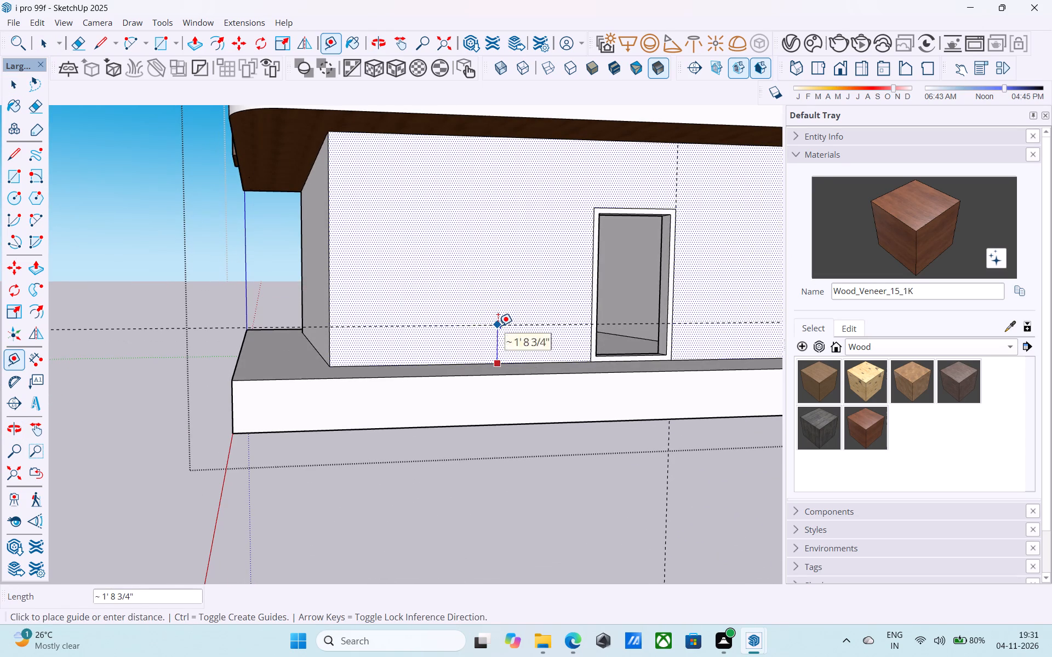
{"action": "type", "text": "3'"}
{"action": "key", "text": "Return"}
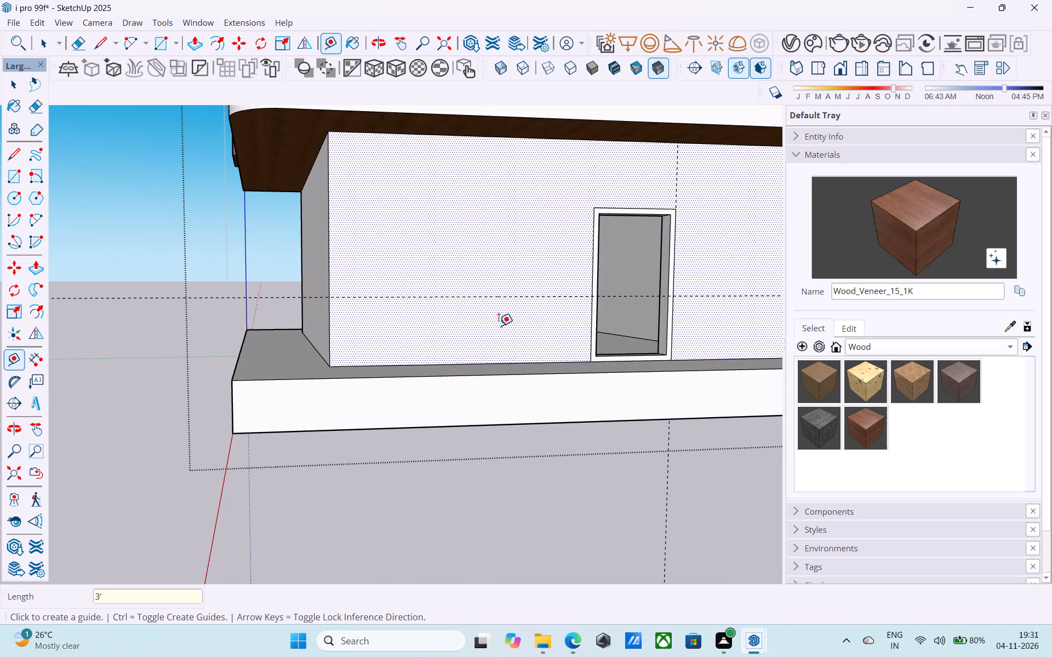
{"action": "scroll", "coordinate": [499, 326], "scroll_direction": "down", "scroll_amount": 3}
{"action": "middle_click_drag", "start_coordinate": [494, 322], "coordinate": [509, 387]}
{"action": "scroll", "coordinate": [590, 322], "scroll_direction": "up", "scroll_amount": 5}
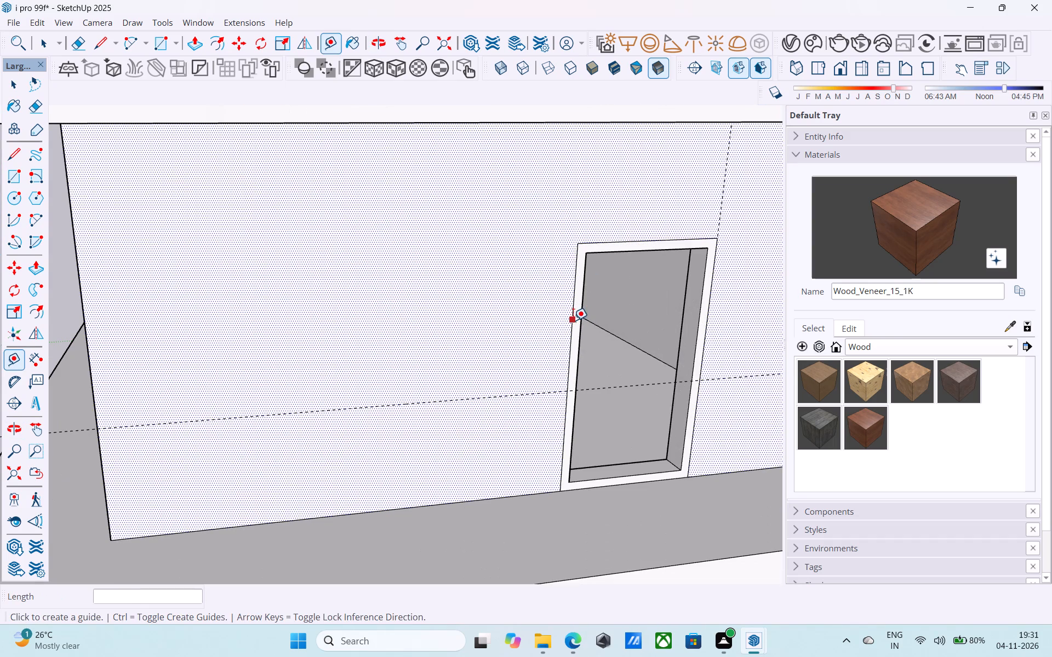
{"action": "left_click", "coordinate": [572, 320]}
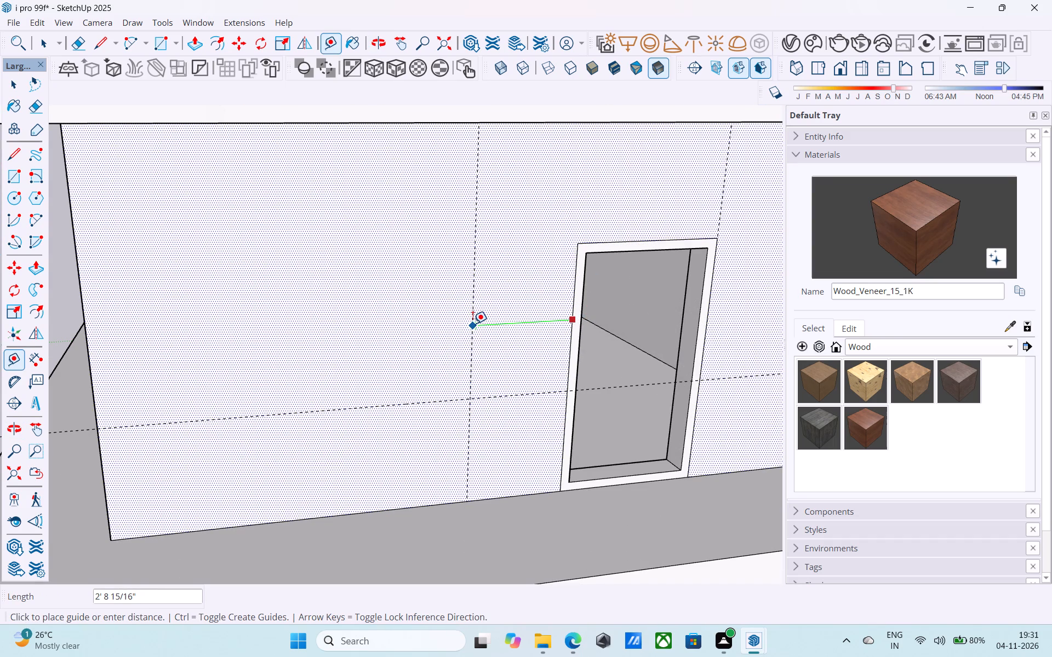
{"action": "type", "text": "3'"}
{"action": "key", "text": "Return"}
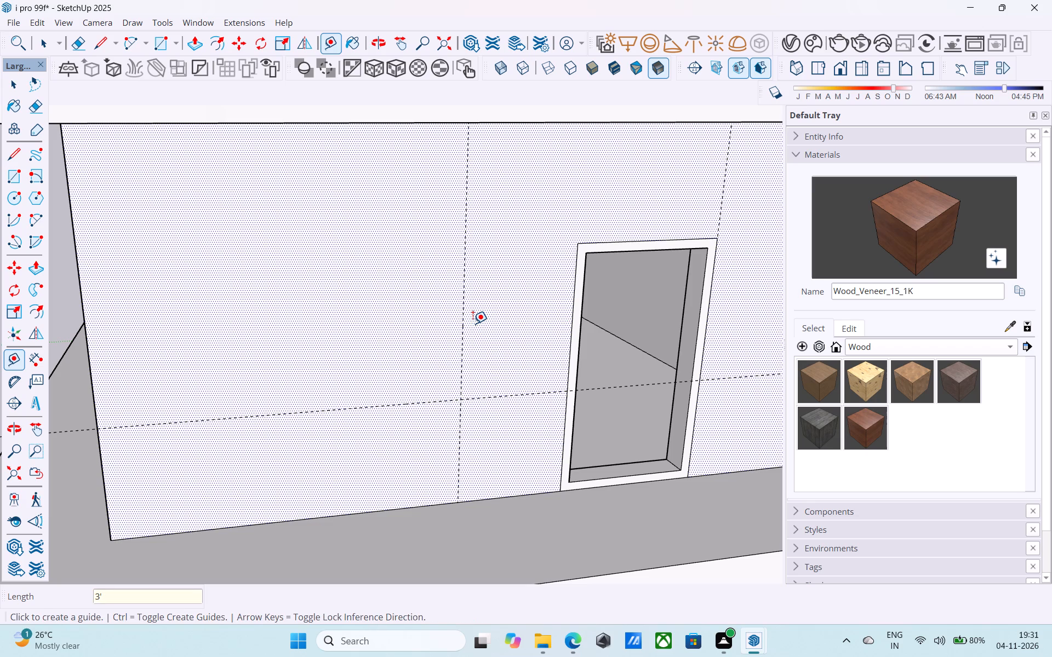
Draw a window rectangle 6' wide and 4' high from the guide intersection on the ground-floor front wall, extending away from the door.
{"action": "key", "text": "r"}
{"action": "left_click", "coordinate": [462, 400]}
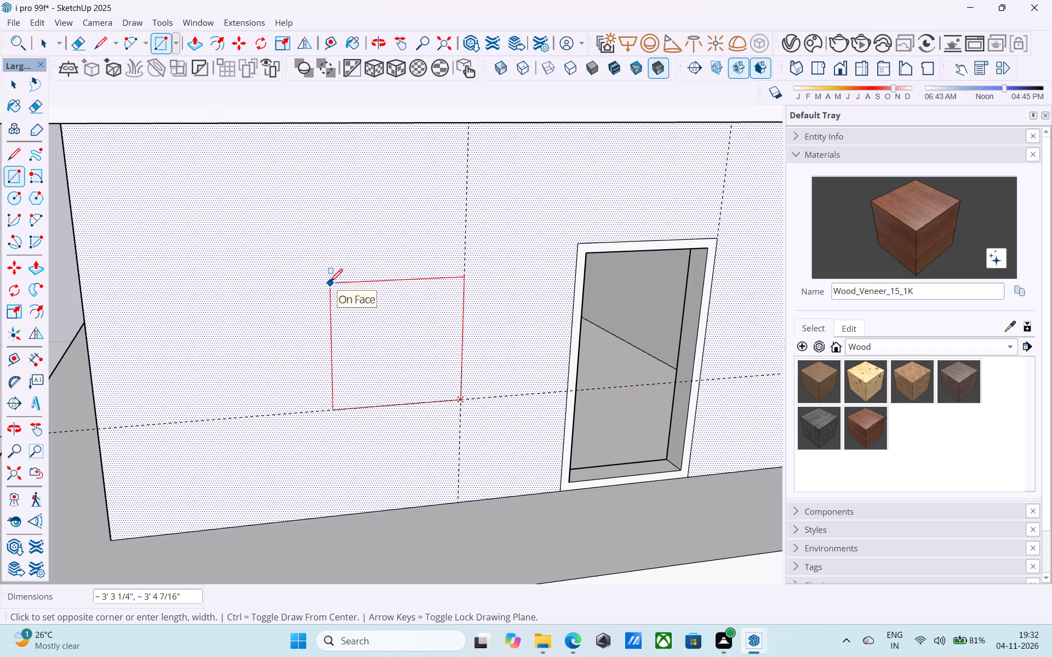
{"action": "type", "text": "6',6'"}
{"action": "key", "text": "Return"}
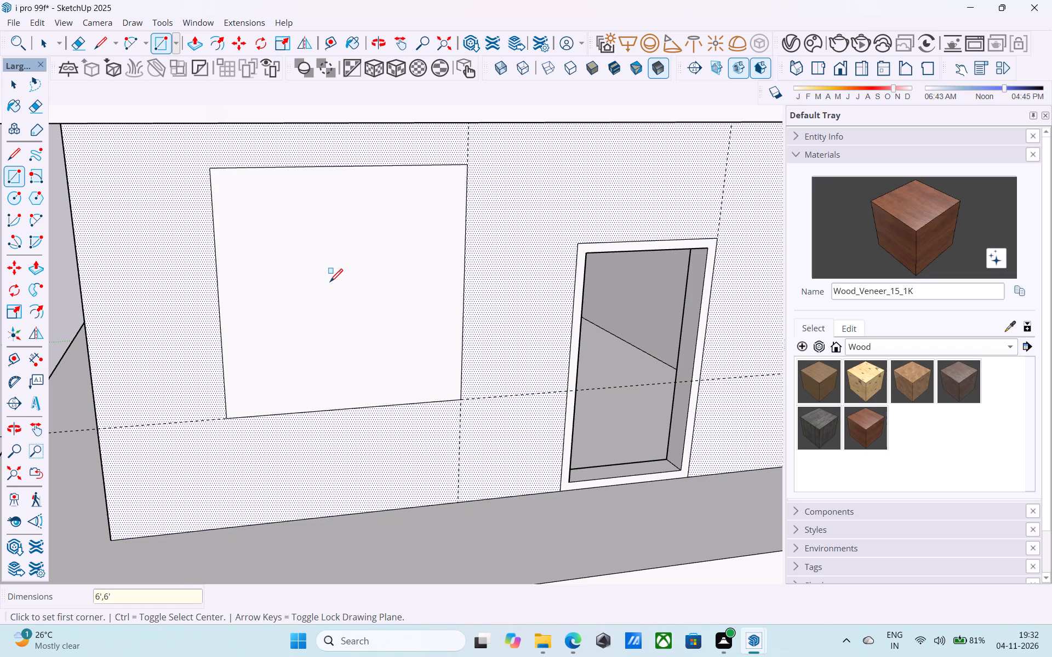
{"action": "type", "text": "6',4'"}
{"action": "key", "text": "Return"}
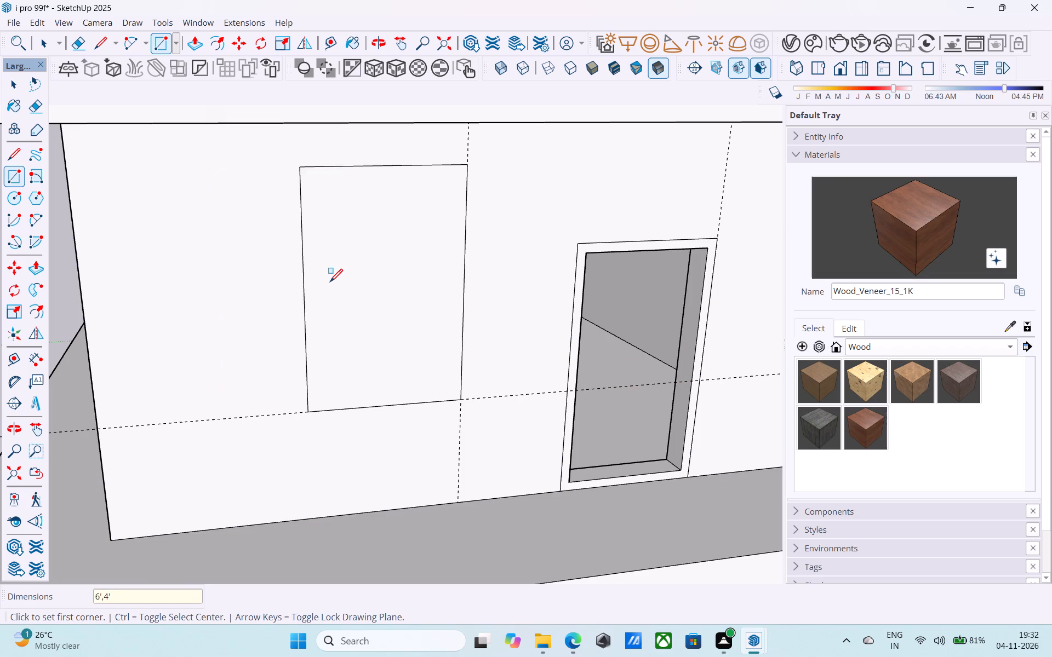
{"action": "type", "text": "4',6'"}
{"action": "key", "text": "Return"}
{"action": "key", "text": "space"}
Offset the ground-floor window rectangle 3" inward to form its frame.
{"action": "left_click", "coordinate": [323, 330]}
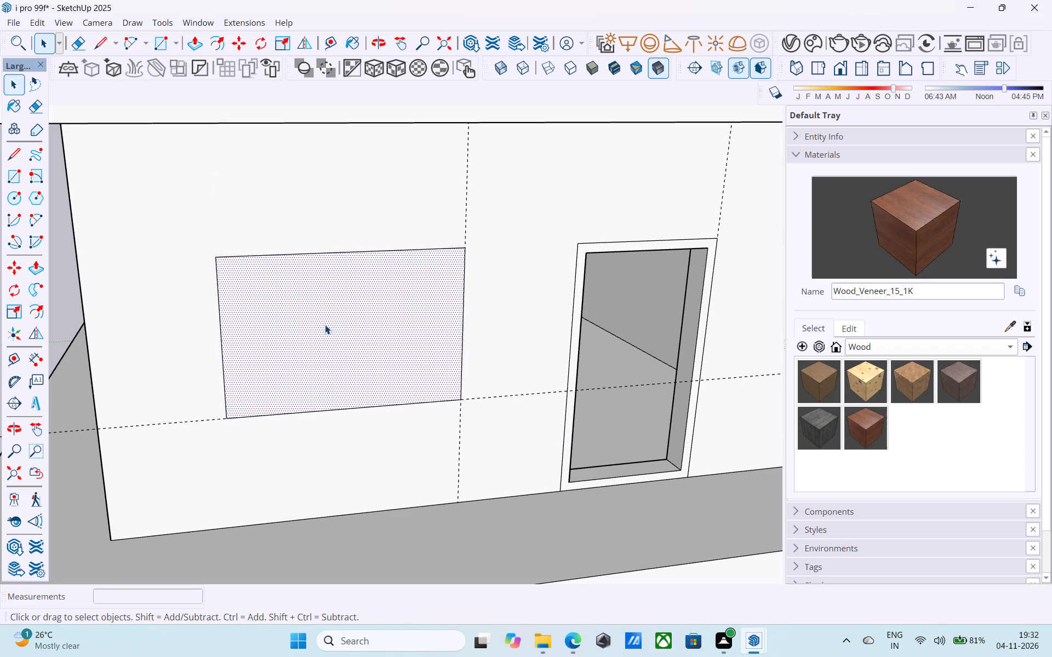
{"action": "key", "text": "f"}
{"action": "left_click", "coordinate": [323, 314]}
{"action": "type", "text": "3\""}
{"action": "key", "text": "Return"}
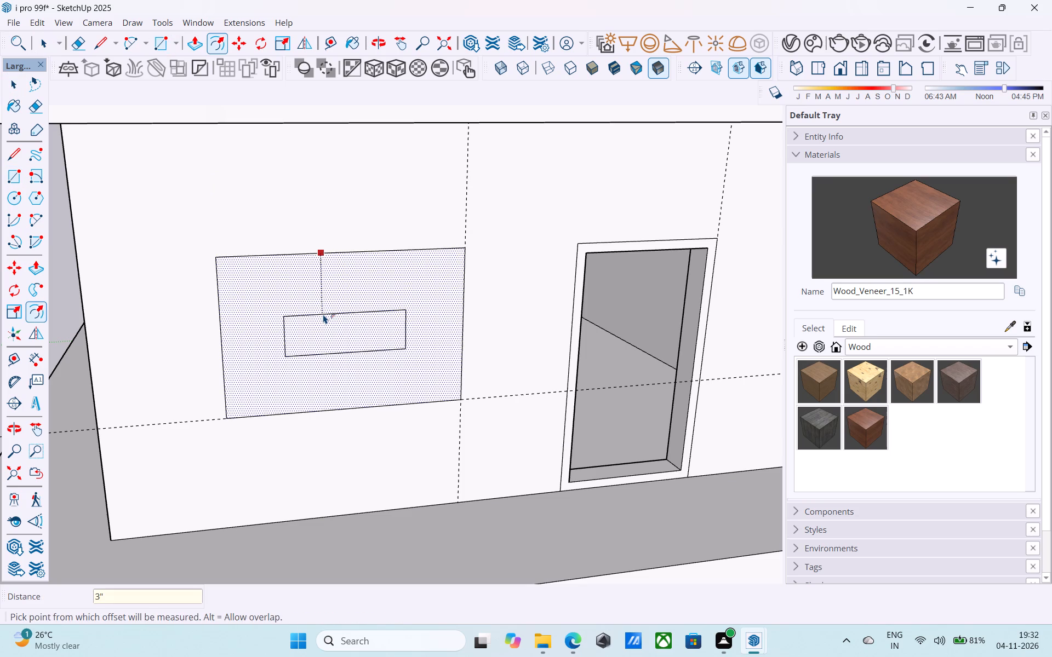
{"action": "key", "text": "space"}
Push the ground-floor window's inner face back through the wall to cut the opening inside the frame.
{"action": "left_click", "coordinate": [323, 314]}
{"action": "scroll", "coordinate": [323, 314], "scroll_direction": "down", "scroll_amount": 5}
{"action": "key", "text": "p"}
{"action": "left_click", "coordinate": [323, 315]}
{"action": "scroll", "coordinate": [323, 315], "scroll_direction": "up", "scroll_amount": 4}
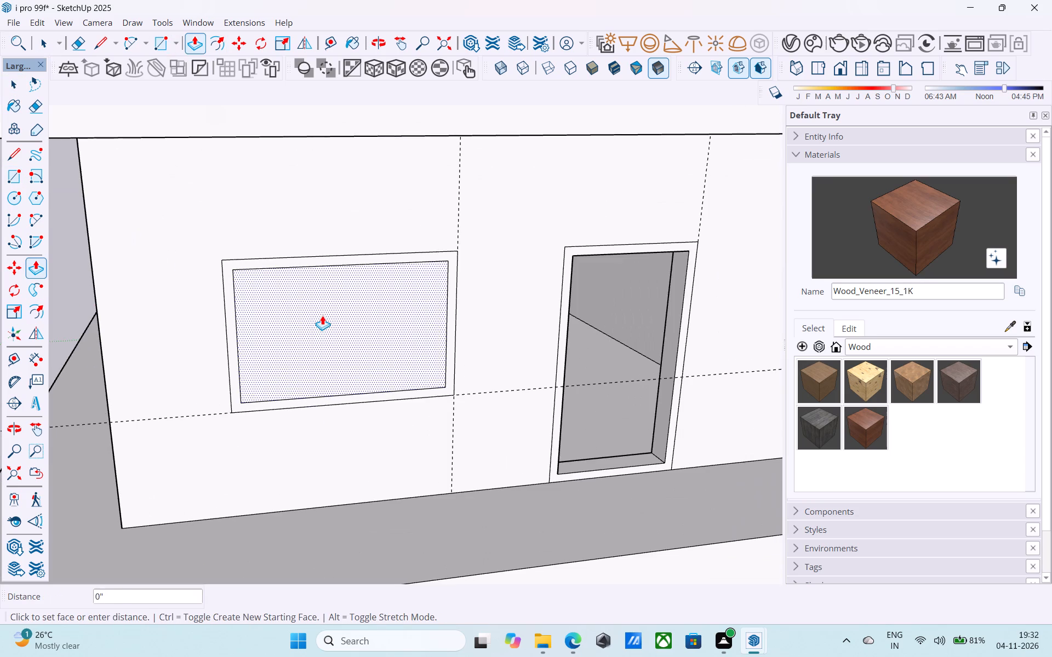
{"action": "scroll", "coordinate": [320, 313], "scroll_direction": "up", "scroll_amount": 5}
{"action": "left_click", "coordinate": [311, 299]}
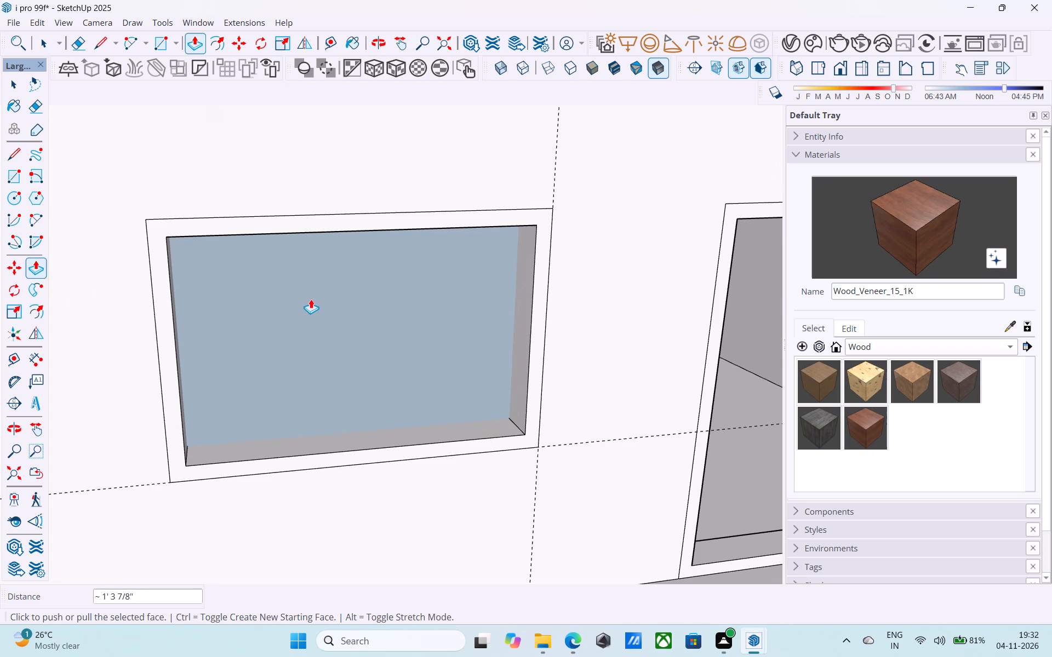
{"action": "key", "text": "ctrl+z"}
{"action": "left_click", "coordinate": [317, 314]}
{"action": "scroll", "coordinate": [311, 302], "scroll_direction": "up", "scroll_amount": 5}
{"action": "left_click", "coordinate": [294, 285]}
{"action": "key", "text": "space"}
Copy the ground-floor window frame face up to the wall behind the lower slatted balcony, using the wall's bottom corner as reference.
{"action": "scroll", "coordinate": [294, 285], "scroll_direction": "down", "scroll_amount": 13}
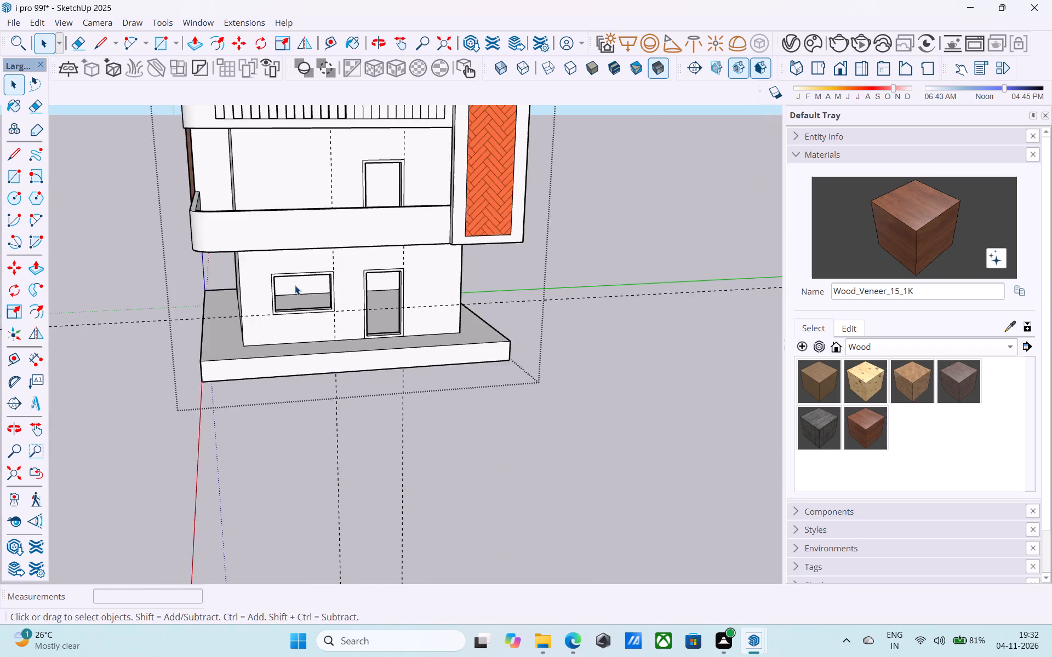
{"action": "middle_click_drag", "start_coordinate": [295, 285], "coordinate": [378, 310]}
{"action": "scroll", "coordinate": [304, 331], "scroll_direction": "down", "scroll_amount": 6}
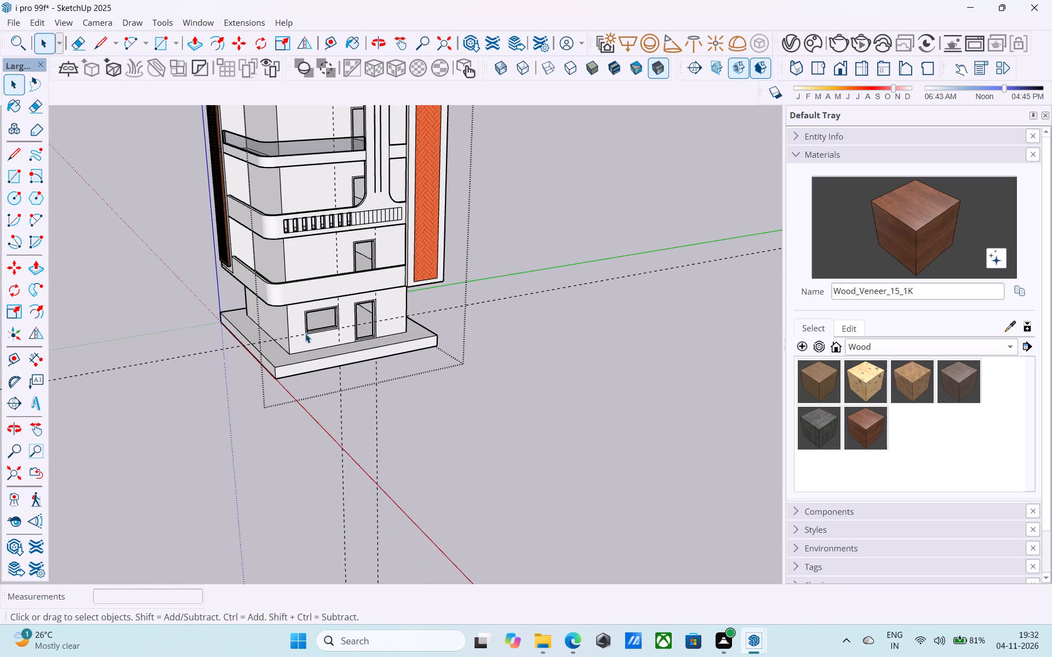
{"action": "middle_click_drag", "start_coordinate": [306, 335], "coordinate": [385, 376]}
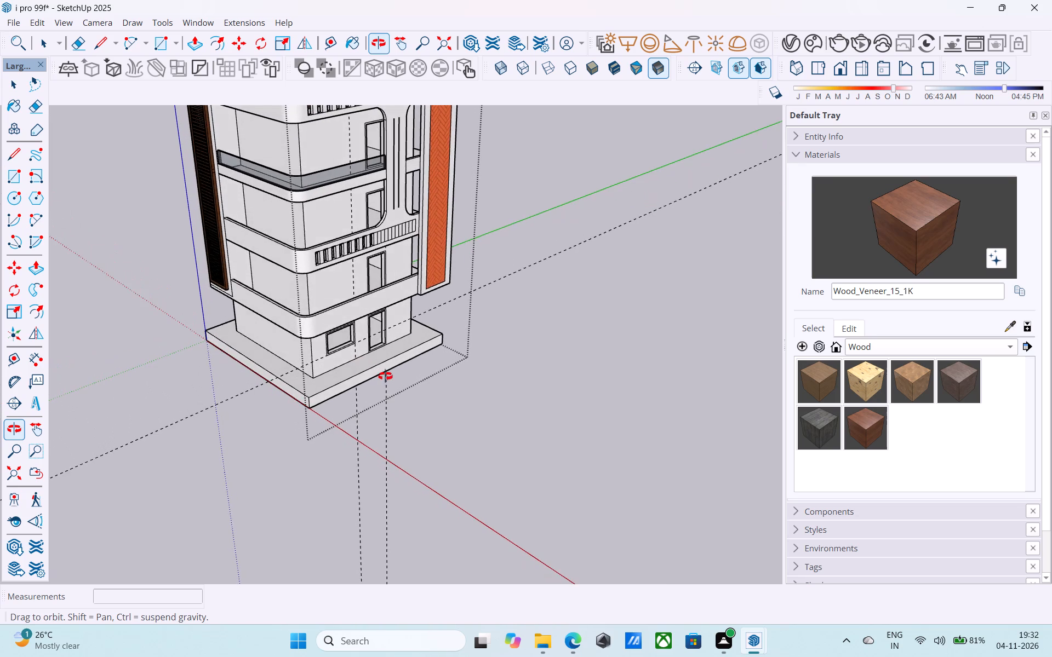
{"action": "middle_click_drag", "start_coordinate": [385, 376], "coordinate": [332, 351]}
{"action": "scroll", "coordinate": [331, 336], "scroll_direction": "up", "scroll_amount": 13}
{"action": "left_click", "coordinate": [277, 328]}
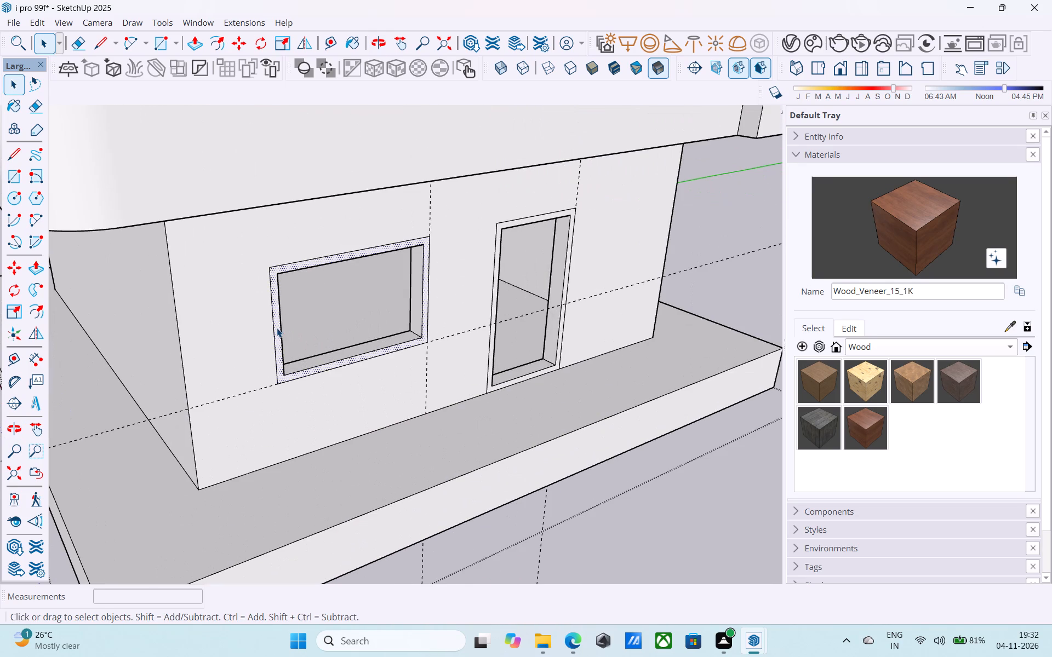
{"action": "key", "text": "m"}
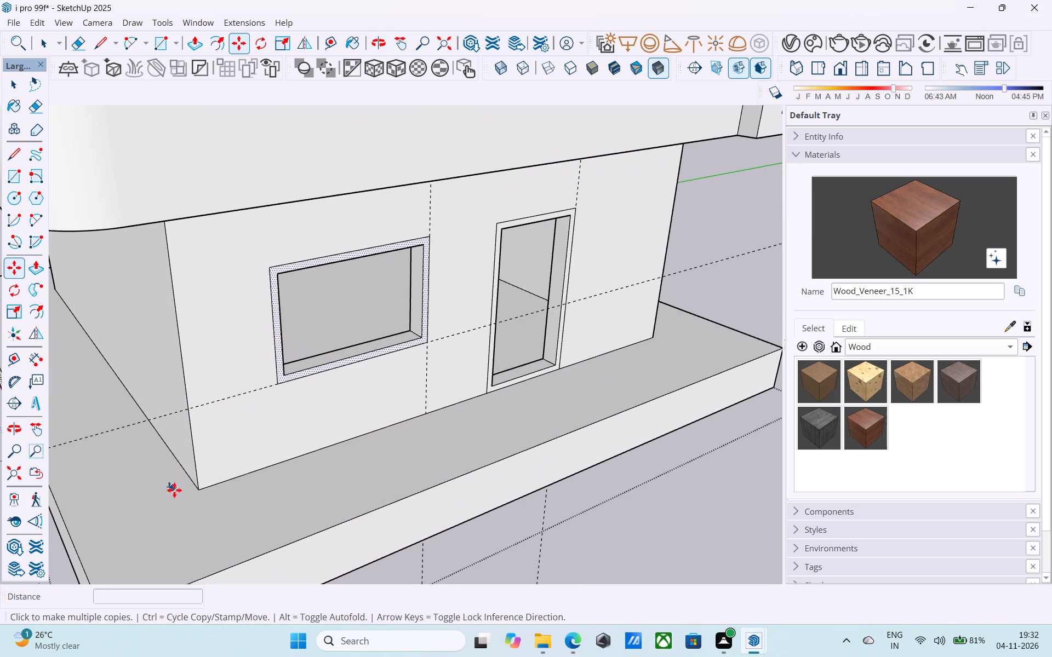
{"action": "left_click", "coordinate": [199, 490]}
{"action": "scroll", "coordinate": [194, 484], "scroll_direction": "down", "scroll_amount": 13}
{"action": "middle_click_drag", "start_coordinate": [193, 482], "coordinate": [231, 632], "text": "shift"}
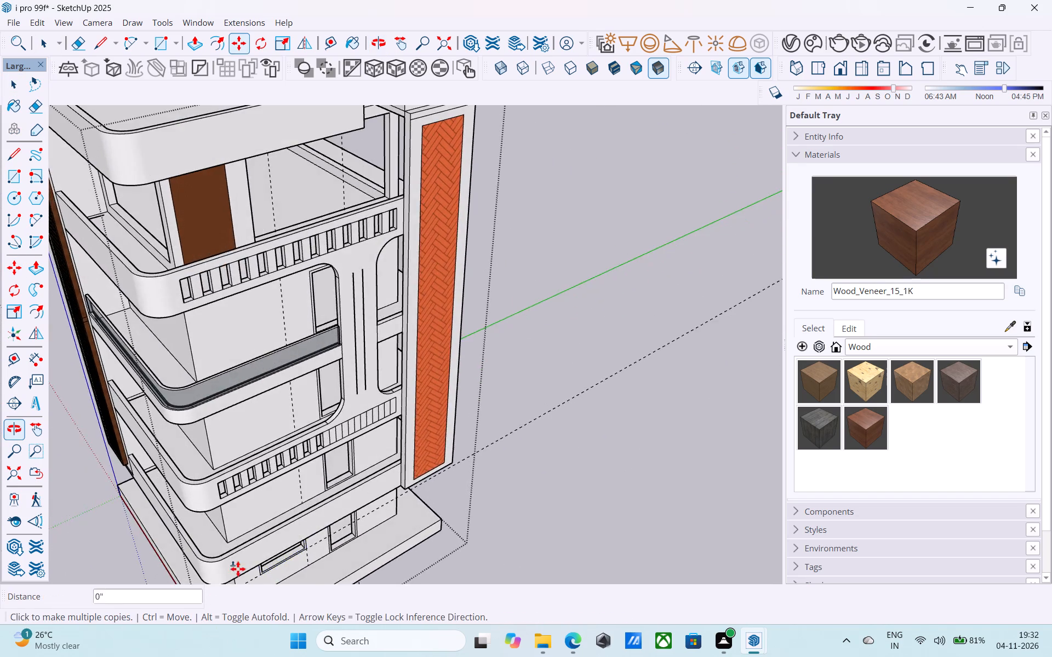
{"action": "scroll", "coordinate": [233, 455], "scroll_direction": "up", "scroll_amount": 6}
{"action": "left_click", "coordinate": [196, 482]}
Place another copy of the window frame on the wall behind the glass-railed balcony, aligned to that wall's bottom corner.
{"action": "scroll", "coordinate": [196, 482], "scroll_direction": "down", "scroll_amount": 6}
{"action": "middle_click_drag", "start_coordinate": [197, 481], "coordinate": [224, 551], "text": "shift"}
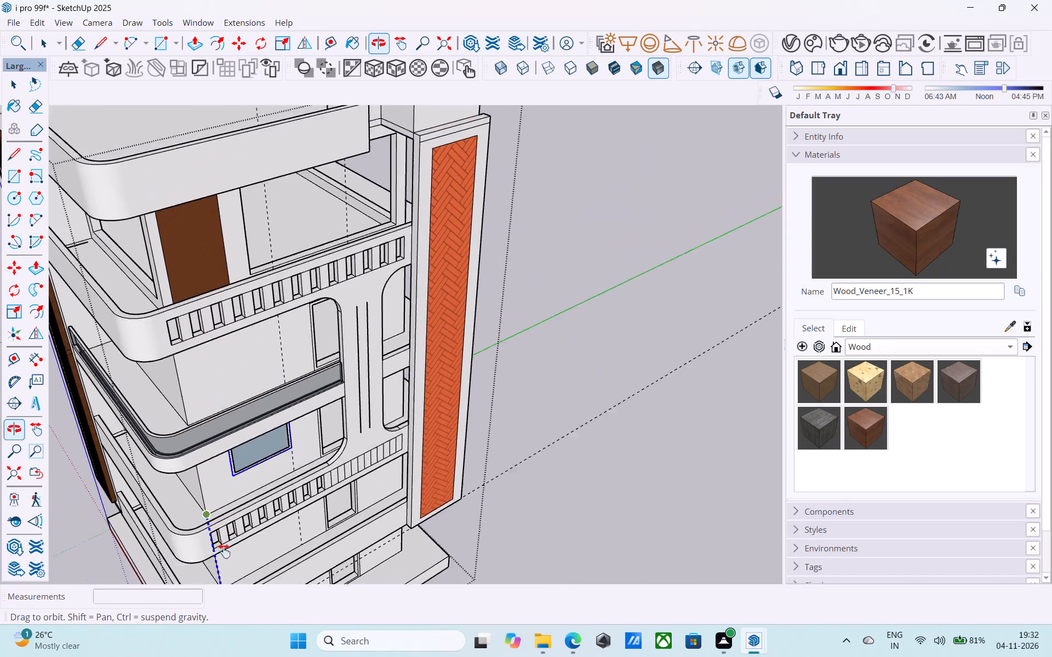
{"action": "middle_click_drag", "start_coordinate": [224, 551], "coordinate": [231, 563], "text": "shift"}
{"action": "scroll", "coordinate": [221, 463], "scroll_direction": "up", "scroll_amount": 6}
{"action": "left_click", "coordinate": [210, 491]}
{"action": "scroll", "coordinate": [209, 490], "scroll_direction": "down", "scroll_amount": 6}
{"action": "middle_click_drag", "start_coordinate": [209, 490], "coordinate": [219, 545]}
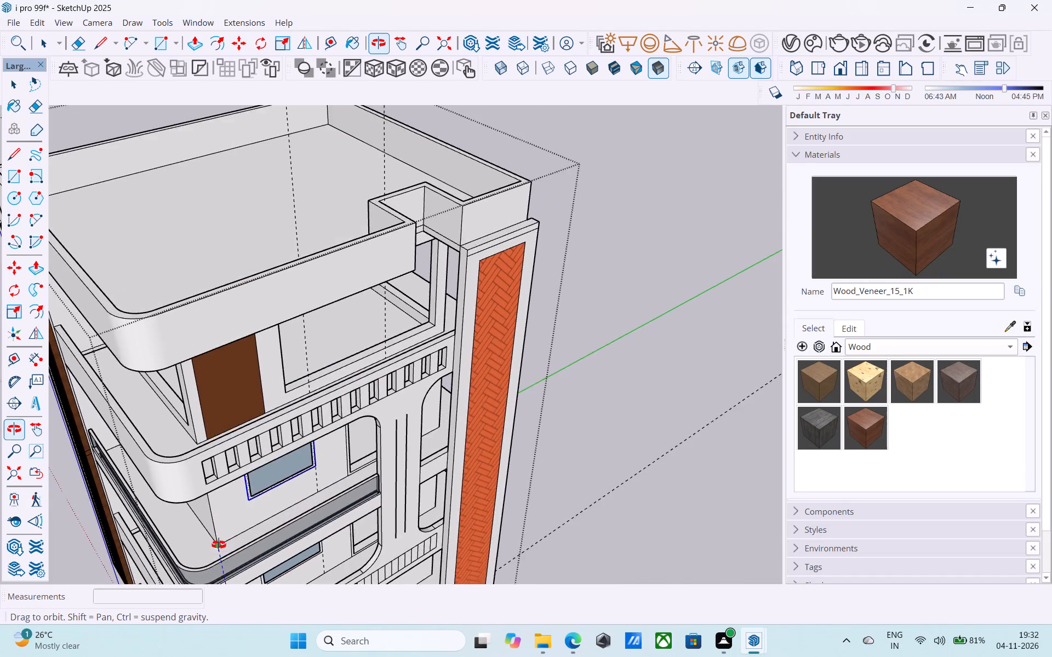
{"action": "middle_click_drag", "start_coordinate": [219, 545], "coordinate": [197, 366]}
{"action": "scroll", "coordinate": [196, 353], "scroll_direction": "down", "scroll_amount": 15}
{"action": "key", "text": "space"}
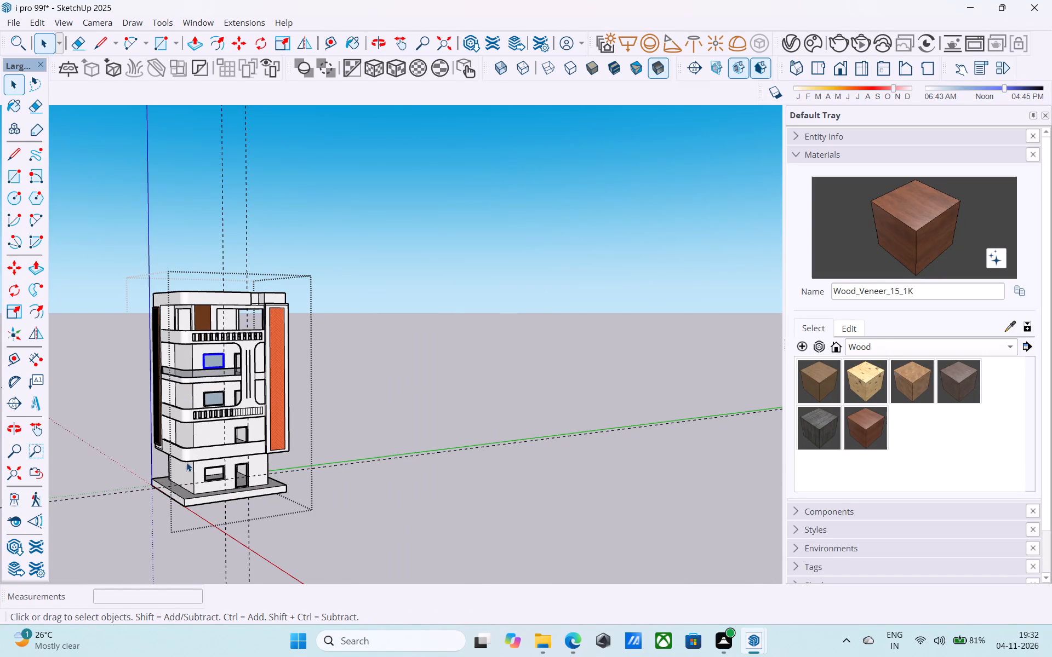
Draw rectangles over the inner outlines of the two copied window frames, behind the lower slatted and glass-railed balconies.
{"action": "key", "text": "r"}
{"action": "scroll", "coordinate": [192, 391], "scroll_direction": "up", "scroll_amount": 20}
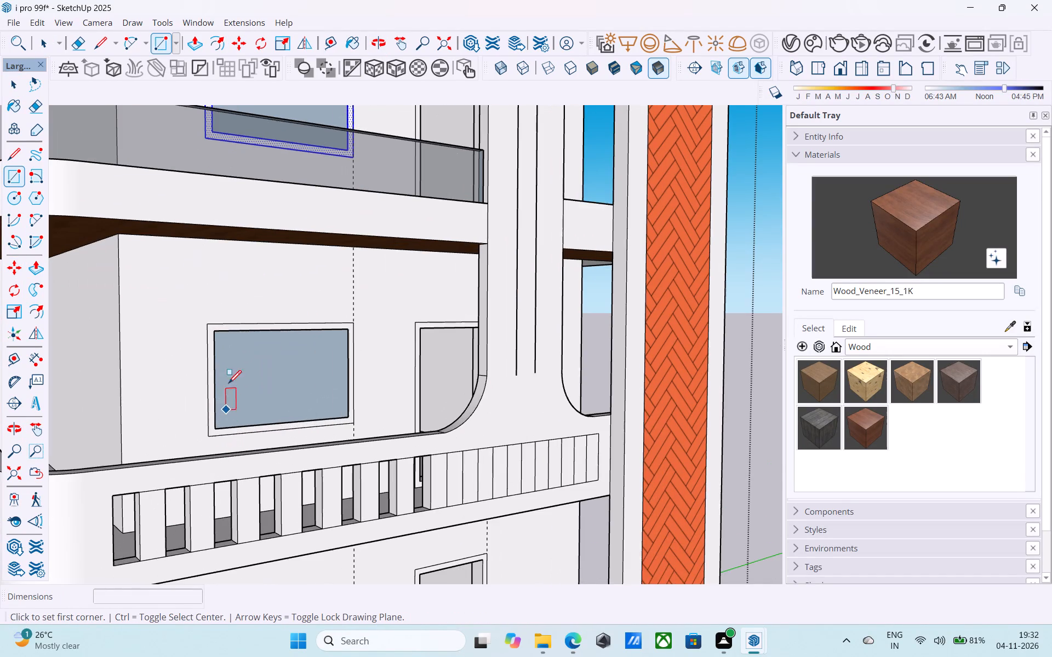
{"action": "left_click", "coordinate": [218, 333]}
{"action": "left_click", "coordinate": [348, 416]}
{"action": "scroll", "coordinate": [348, 416], "scroll_direction": "down", "scroll_amount": 5}
{"action": "middle_click_drag", "start_coordinate": [345, 417], "coordinate": [366, 573], "text": "shift"}
{"action": "scroll", "coordinate": [318, 378], "scroll_direction": "up", "scroll_amount": 6}
{"action": "left_click", "coordinate": [265, 337]}
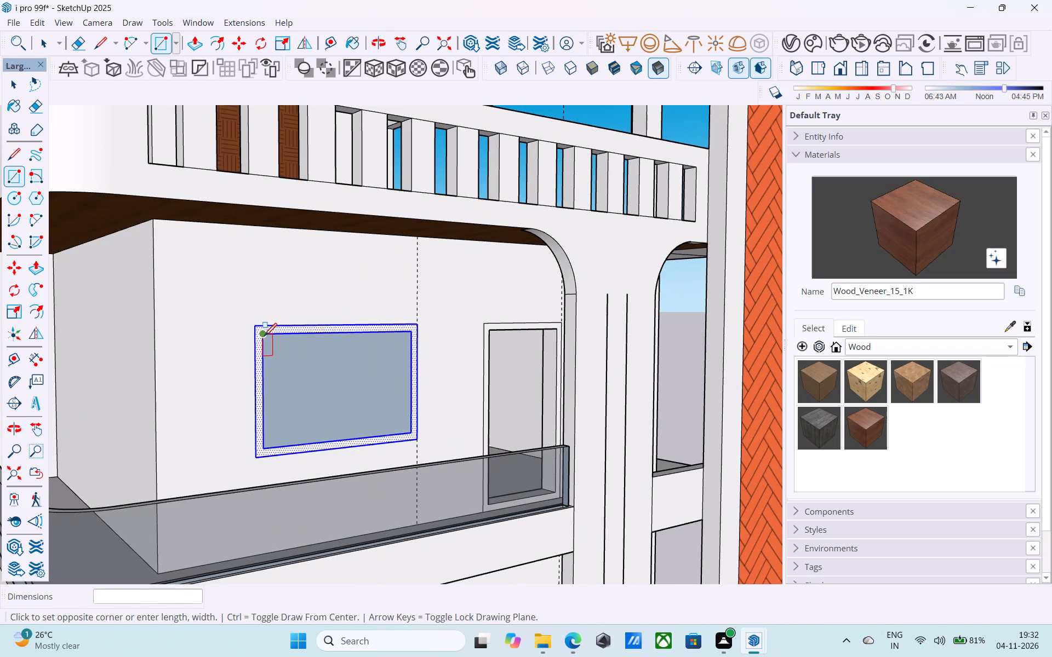
{"action": "left_click", "coordinate": [409, 435]}
{"action": "key", "text": "space"}
Push the inner window faces behind the glass-railed and lower slatted balconies back through the wall to cut both openings.
{"action": "scroll", "coordinate": [295, 390], "scroll_direction": "down", "scroll_amount": 8}
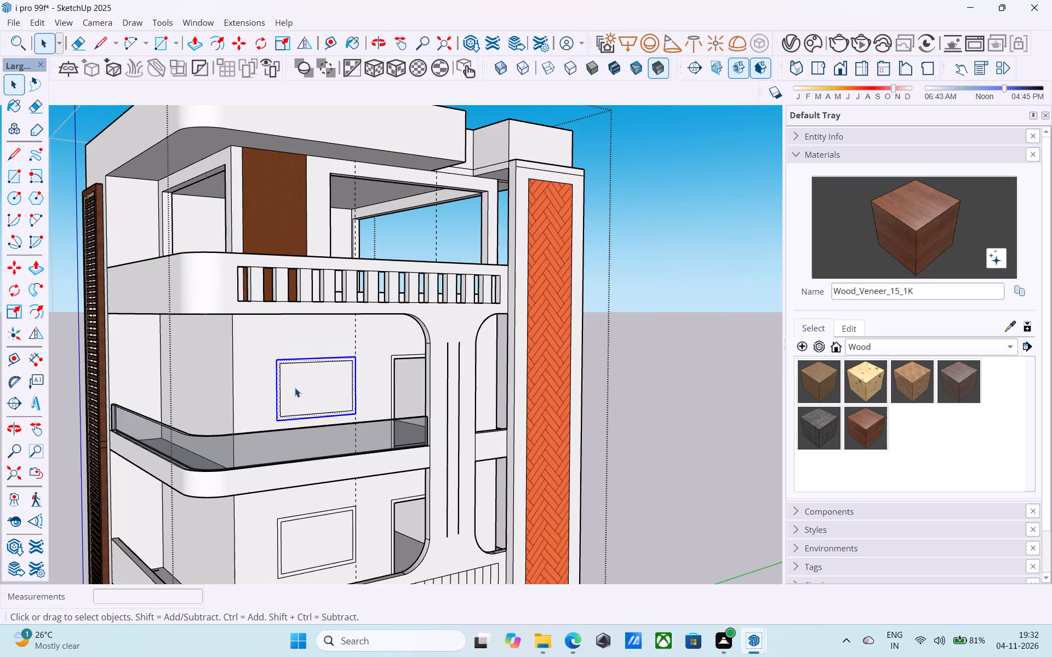
{"action": "left_click", "coordinate": [295, 388]}
{"action": "scroll", "coordinate": [298, 388], "scroll_direction": "up", "scroll_amount": 5}
{"action": "key", "text": "p"}
{"action": "scroll", "coordinate": [318, 397], "scroll_direction": "up", "scroll_amount": 6}
{"action": "left_click", "coordinate": [318, 397]}
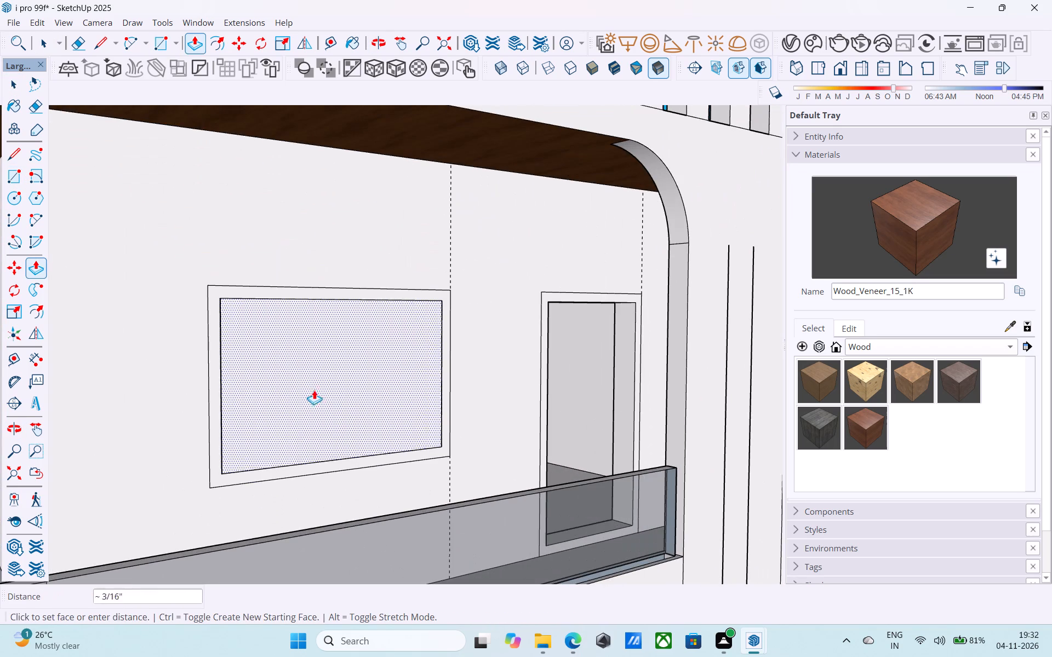
{"action": "left_click", "coordinate": [288, 365]}
{"action": "scroll", "coordinate": [272, 306], "scroll_direction": "down", "scroll_amount": 12}
{"action": "scroll", "coordinate": [283, 391], "scroll_direction": "up", "scroll_amount": 6}
{"action": "double_click", "coordinate": [299, 441]}
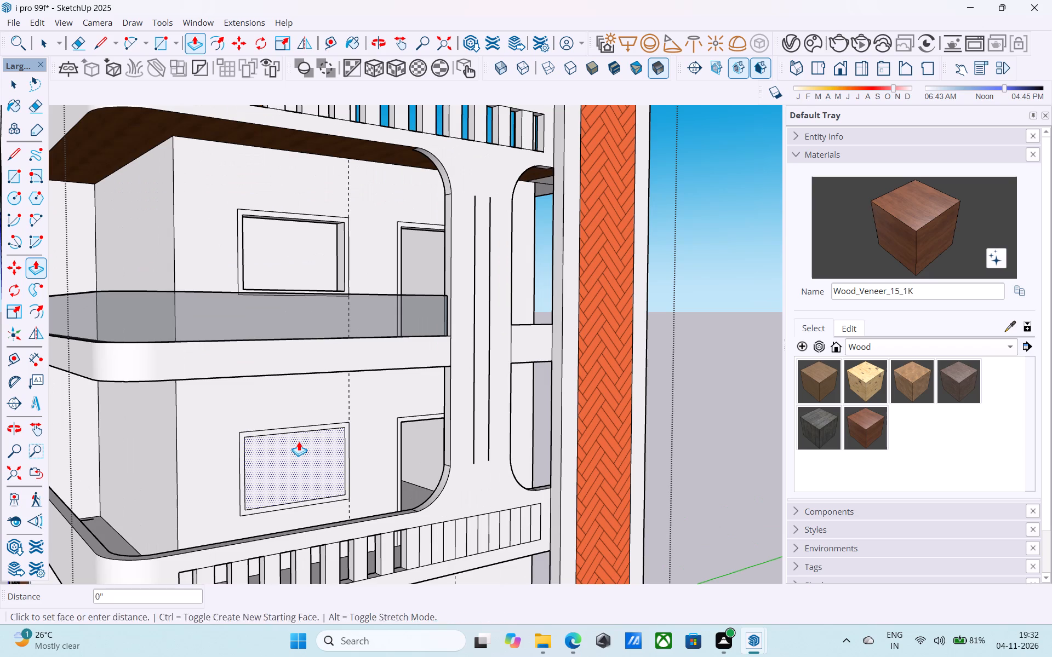
Copy the ground-floor window frame face up to the first-floor wall behind the solid parapet, using the wall's bottom corner as reference.
{"action": "scroll", "coordinate": [290, 336], "scroll_direction": "down", "scroll_amount": 4}
{"action": "scroll", "coordinate": [288, 332], "scroll_direction": "up", "scroll_amount": 1}
{"action": "scroll", "coordinate": [288, 331], "scroll_direction": "down", "scroll_amount": 8}
{"action": "scroll", "coordinate": [287, 470], "scroll_direction": "down", "scroll_amount": 5}
{"action": "scroll", "coordinate": [293, 523], "scroll_direction": "up", "scroll_amount": 3}
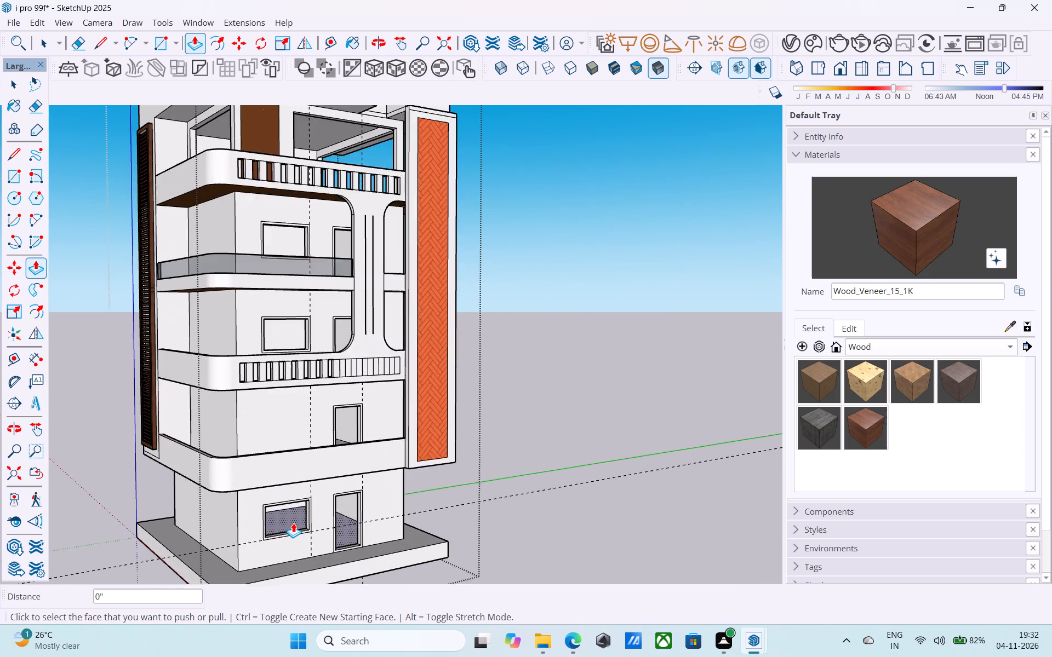
{"action": "scroll", "coordinate": [293, 523], "scroll_direction": "up", "scroll_amount": 11}
{"action": "key", "text": "space"}
{"action": "scroll", "coordinate": [256, 526], "scroll_direction": "up", "scroll_amount": 2}
{"action": "left_click", "coordinate": [256, 525]}
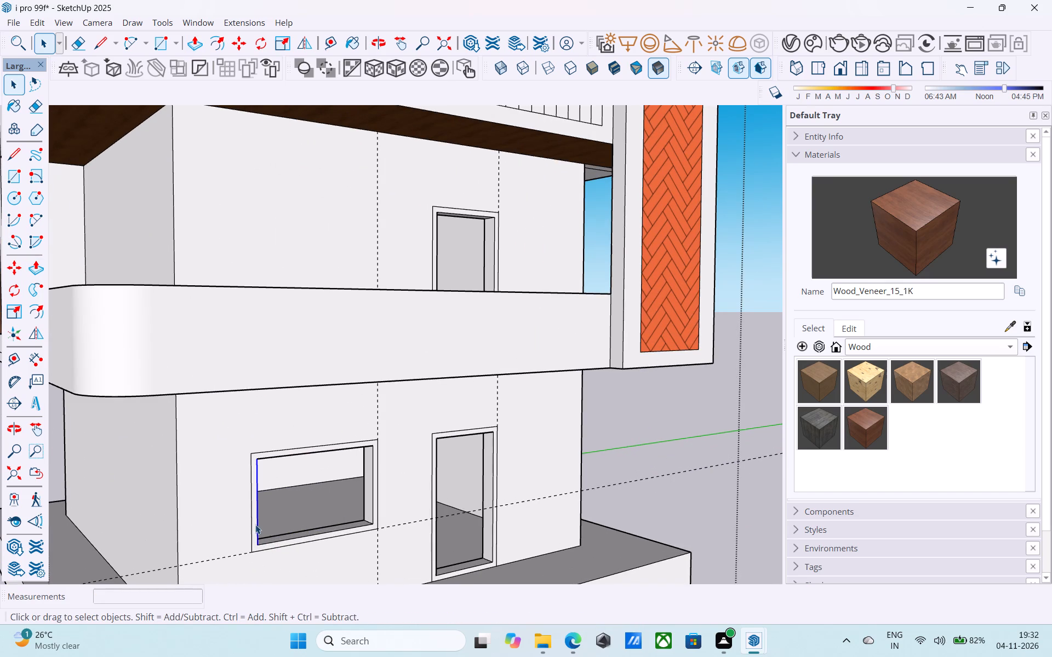
{"action": "scroll", "coordinate": [255, 525], "scroll_direction": "up", "scroll_amount": 5}
{"action": "left_click", "coordinate": [250, 525]}
{"action": "left_click", "coordinate": [253, 527]}
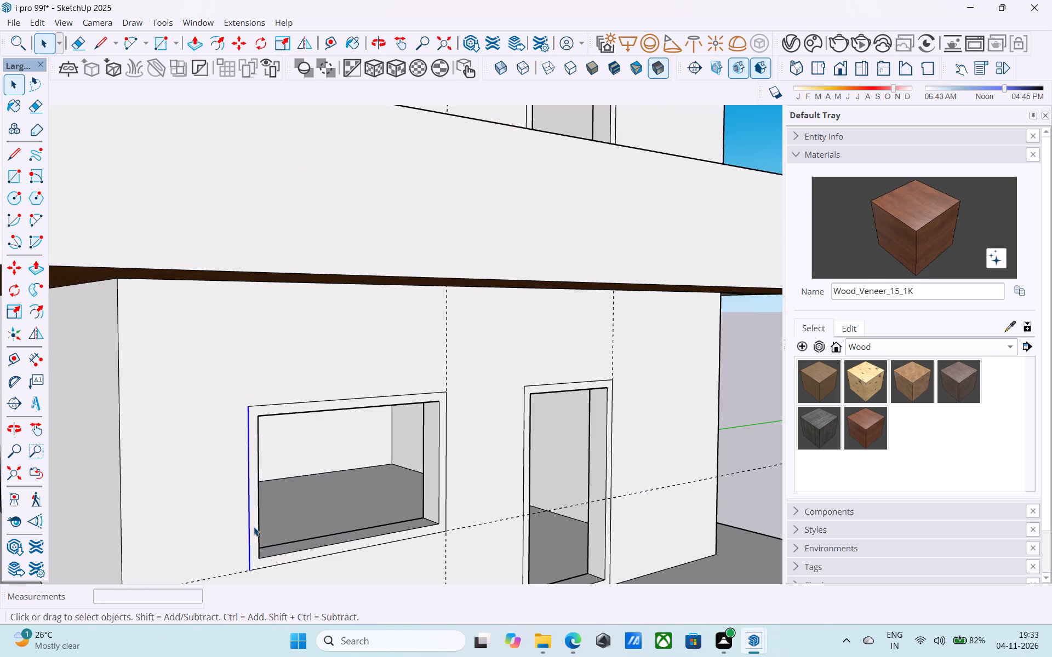
{"action": "key", "text": "m"}
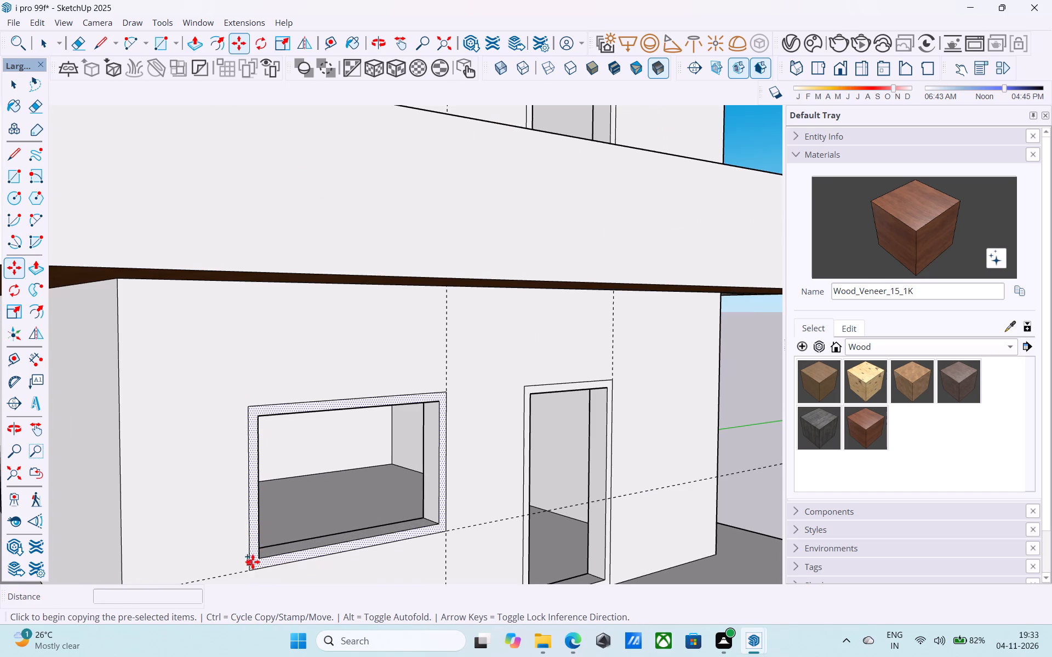
{"action": "scroll", "coordinate": [252, 558], "scroll_direction": "down", "scroll_amount": 13}
{"action": "middle_click_drag", "start_coordinate": [287, 493], "coordinate": [280, 525]}
{"action": "scroll", "coordinate": [248, 577], "scroll_direction": "down", "scroll_amount": 1}
{"action": "middle_click_drag", "start_coordinate": [248, 576], "coordinate": [267, 483]}
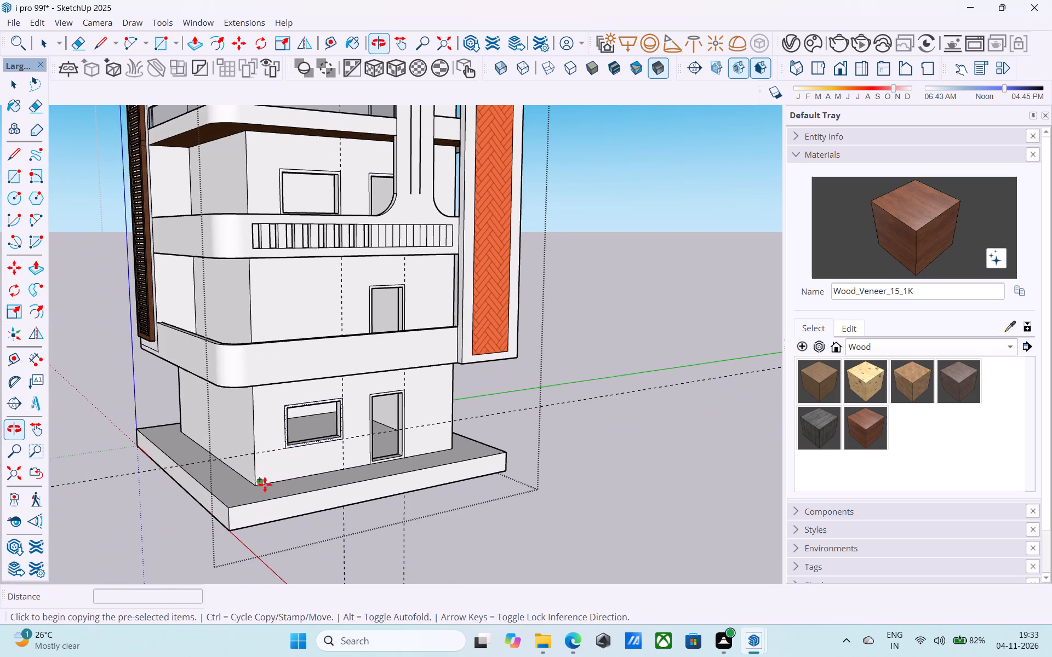
{"action": "scroll", "coordinate": [257, 484], "scroll_direction": "up", "scroll_amount": 12}
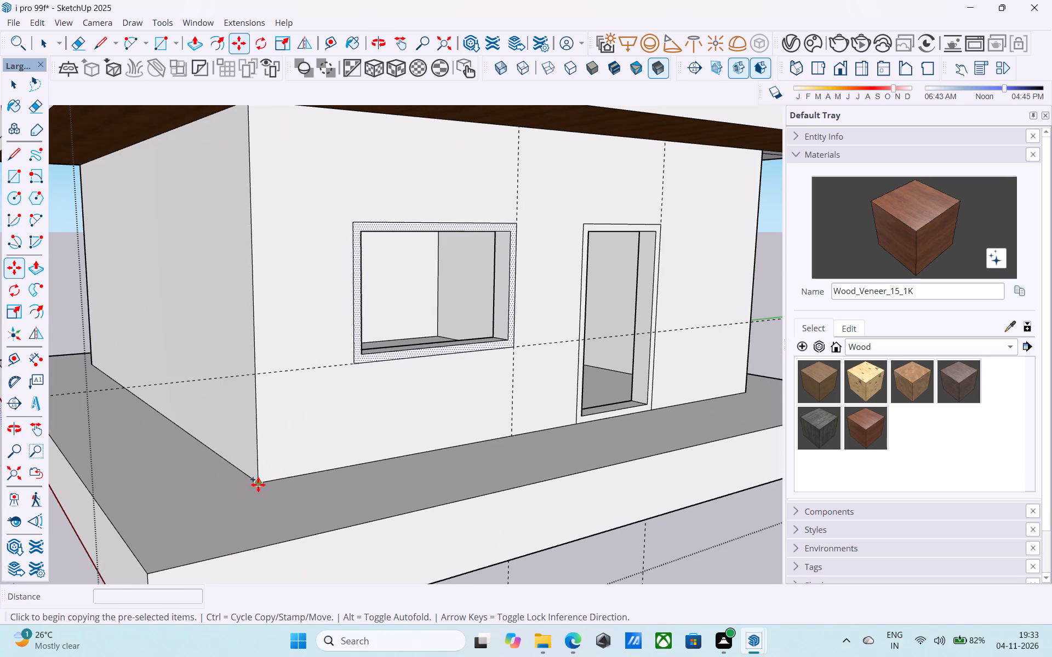
{"action": "left_click", "coordinate": [258, 485]}
{"action": "scroll", "coordinate": [294, 413], "scroll_direction": "down", "scroll_amount": 5}
{"action": "scroll", "coordinate": [294, 413], "scroll_direction": "up", "scroll_amount": 1}
{"action": "scroll", "coordinate": [295, 413], "scroll_direction": "down", "scroll_amount": 8}
{"action": "middle_click_drag", "start_coordinate": [295, 424], "coordinate": [302, 622]}
{"action": "scroll", "coordinate": [253, 421], "scroll_direction": "up", "scroll_amount": 8}
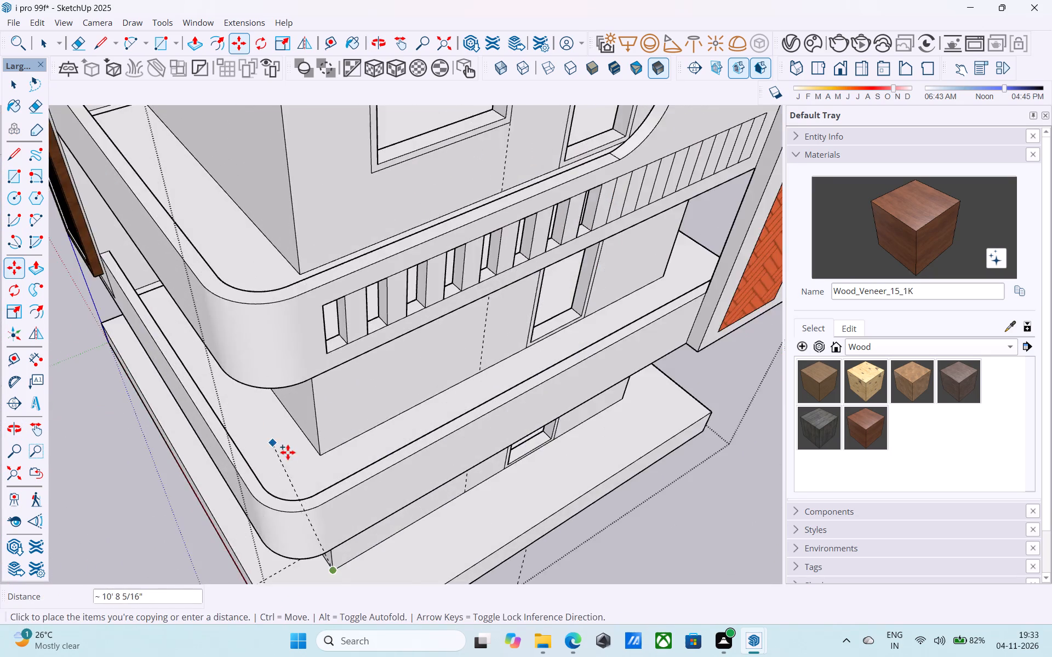
{"action": "scroll", "coordinate": [288, 452], "scroll_direction": "up", "scroll_amount": 2}
{"action": "left_click", "coordinate": [344, 460]}
Draw a 3' 6" by 5' 6" rectangle over the inner outline of the copied first-floor window frame.
{"action": "scroll", "coordinate": [344, 460], "scroll_direction": "down", "scroll_amount": 4}
{"action": "middle_click_drag", "start_coordinate": [344, 460], "coordinate": [275, 398], "text": "shift"}
{"action": "key", "text": "space"}
{"action": "key", "text": "r"}
{"action": "middle_click_drag", "start_coordinate": [335, 219], "coordinate": [308, 314], "text": "shift"}
{"action": "scroll", "coordinate": [295, 275], "scroll_direction": "up", "scroll_amount": 4}
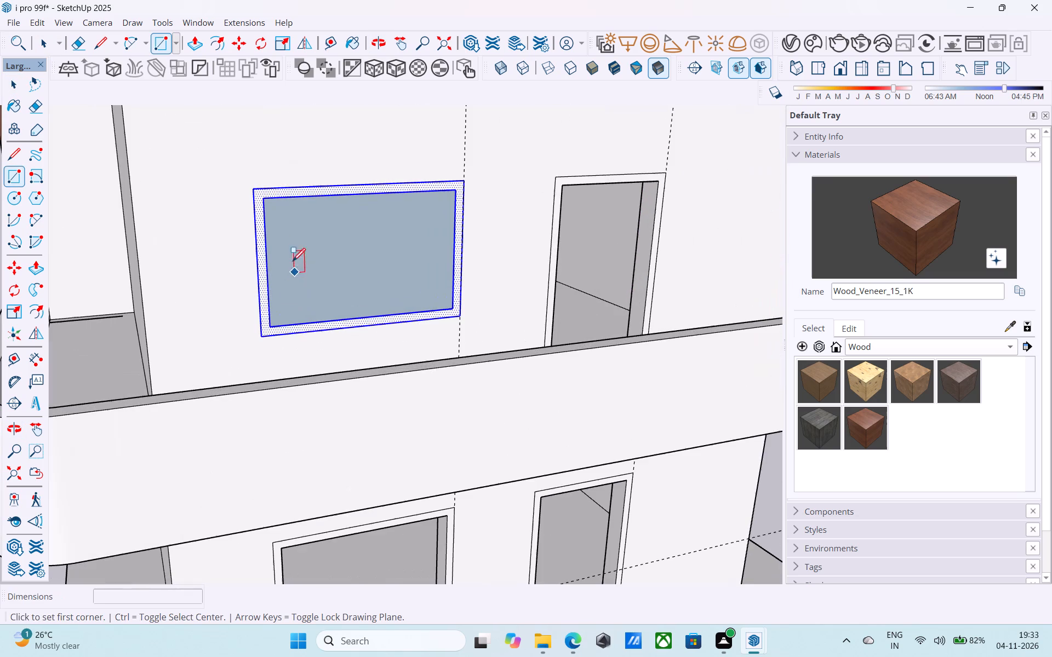
{"action": "left_click", "coordinate": [261, 198]}
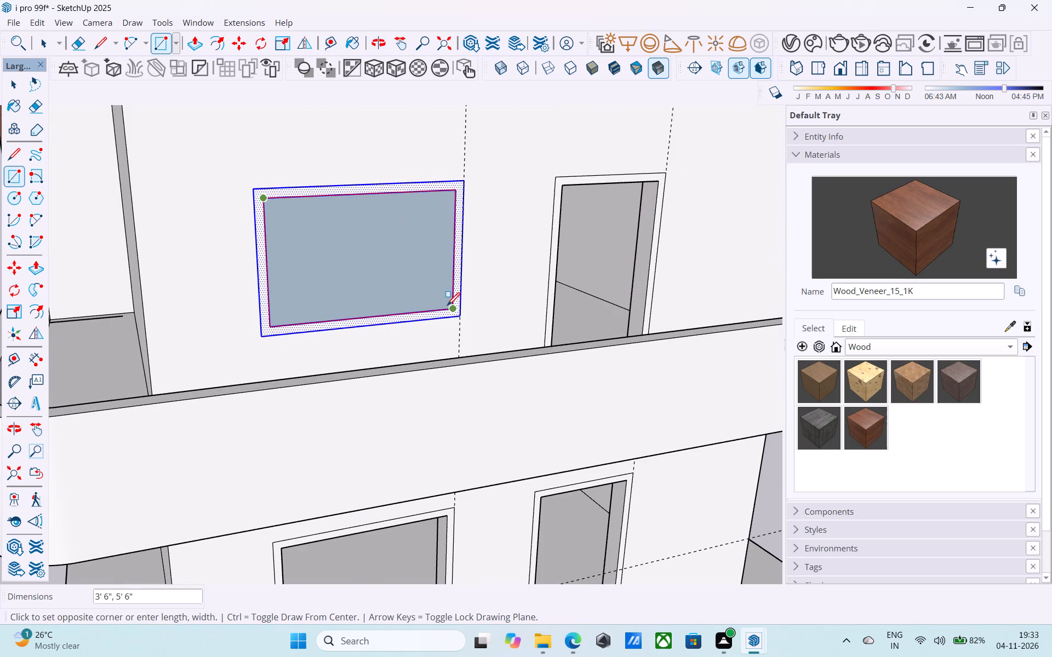
{"action": "left_click", "coordinate": [447, 307]}
Push the first-floor window's inner face back 9" through the wall to cut the opening.
{"action": "key", "text": "space"}
{"action": "left_click", "coordinate": [422, 303]}
{"action": "key", "text": "p"}
{"action": "left_click", "coordinate": [422, 303]}
{"action": "left_click", "coordinate": [398, 269]}
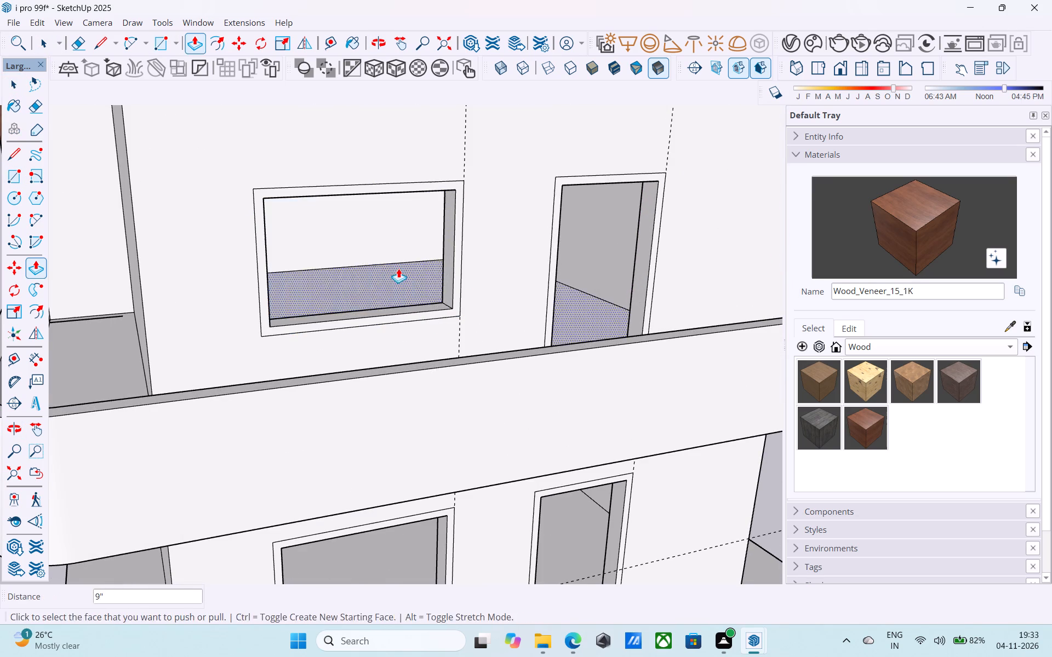
{"action": "key", "text": "space"}
Save the model.
{"action": "scroll", "coordinate": [402, 267], "scroll_direction": "down", "scroll_amount": 2}
{"action": "scroll", "coordinate": [402, 267], "scroll_direction": "up", "scroll_amount": 1}
{"action": "scroll", "coordinate": [402, 267], "scroll_direction": "down", "scroll_amount": 4}
{"action": "key", "text": "ctrl+s"}
Paint the roof slab's overhang underside and the top-floor room's ceiling with the Wood_Veneer_15_1K material.
{"action": "scroll", "coordinate": [399, 278], "scroll_direction": "down", "scroll_amount": 9}
{"action": "scroll", "coordinate": [398, 314], "scroll_direction": "up", "scroll_amount": 1}
{"action": "scroll", "coordinate": [398, 314], "scroll_direction": "down", "scroll_amount": 2}
{"action": "middle_click_drag", "start_coordinate": [404, 323], "coordinate": [426, 335]}
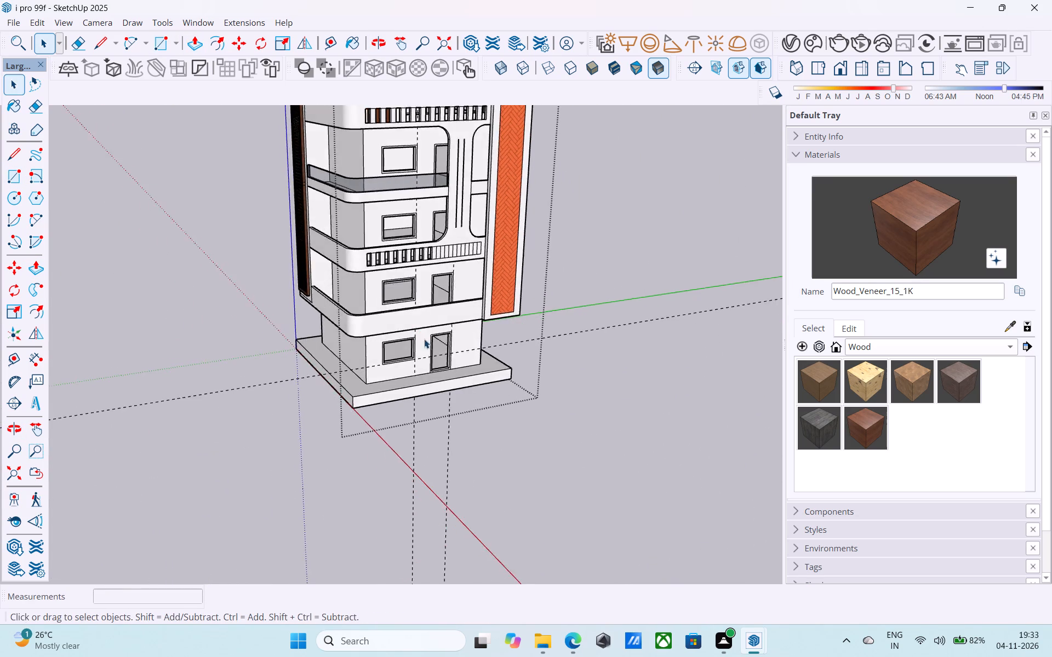
{"action": "scroll", "coordinate": [419, 348], "scroll_direction": "down", "scroll_amount": 7}
{"action": "middle_click_drag", "start_coordinate": [419, 358], "coordinate": [442, 346]}
{"action": "scroll", "coordinate": [393, 372], "scroll_direction": "down", "scroll_amount": 4}
{"action": "middle_click_drag", "start_coordinate": [393, 372], "coordinate": [412, 278]}
{"action": "scroll", "coordinate": [409, 257], "scroll_direction": "up", "scroll_amount": 8}
{"action": "middle_click_drag", "start_coordinate": [413, 253], "coordinate": [371, 198]}
{"action": "scroll", "coordinate": [373, 198], "scroll_direction": "up", "scroll_amount": 5}
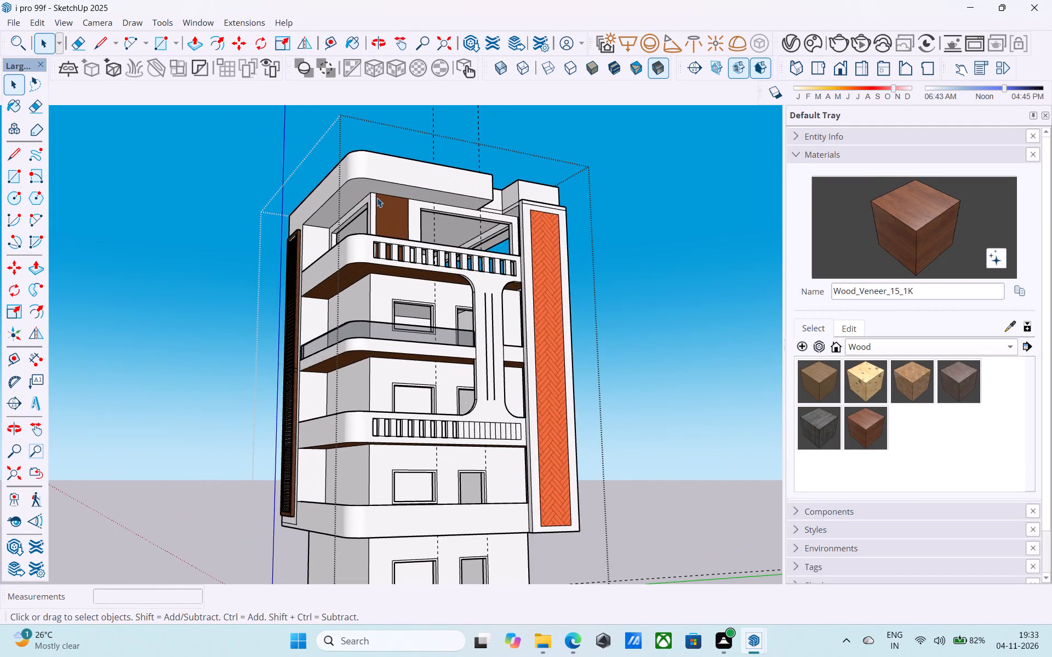
{"action": "scroll", "coordinate": [377, 198], "scroll_direction": "down", "scroll_amount": 1}
{"action": "scroll", "coordinate": [377, 198], "scroll_direction": "up", "scroll_amount": 4}
{"action": "middle_click_drag", "start_coordinate": [392, 207], "coordinate": [387, 203]}
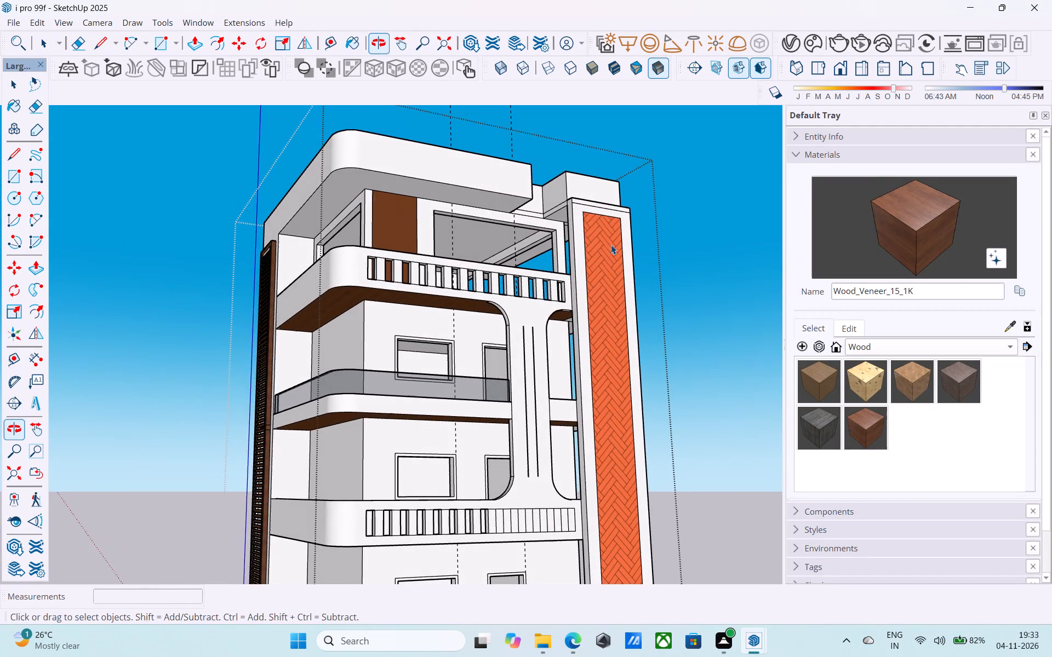
{"action": "left_click", "coordinate": [874, 224]}
{"action": "scroll", "coordinate": [450, 199], "scroll_direction": "up", "scroll_amount": 5}
{"action": "left_click", "coordinate": [423, 192]}
{"action": "scroll", "coordinate": [465, 261], "scroll_direction": "up", "scroll_amount": 3}
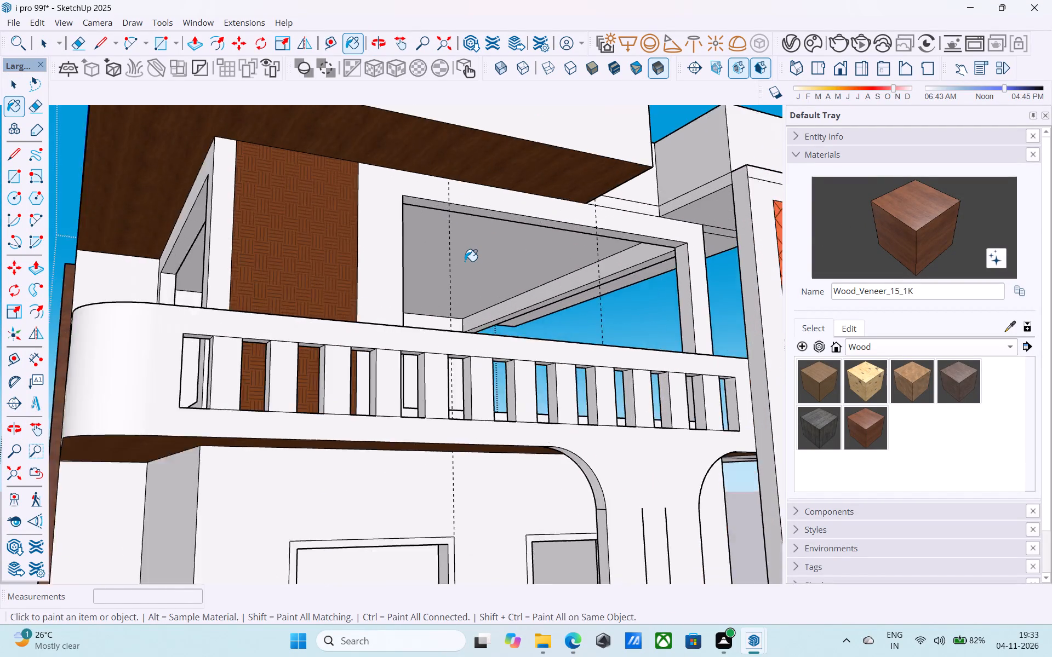
{"action": "scroll", "coordinate": [465, 261], "scroll_direction": "up", "scroll_amount": 3}
{"action": "left_click", "coordinate": [465, 261]}
Push the underside of the beam over the top floor's front opening up 1' to the ceiling.
{"action": "middle_click_drag", "start_coordinate": [466, 261], "coordinate": [439, 238]}
{"action": "scroll", "coordinate": [441, 238], "scroll_direction": "down", "scroll_amount": 14}
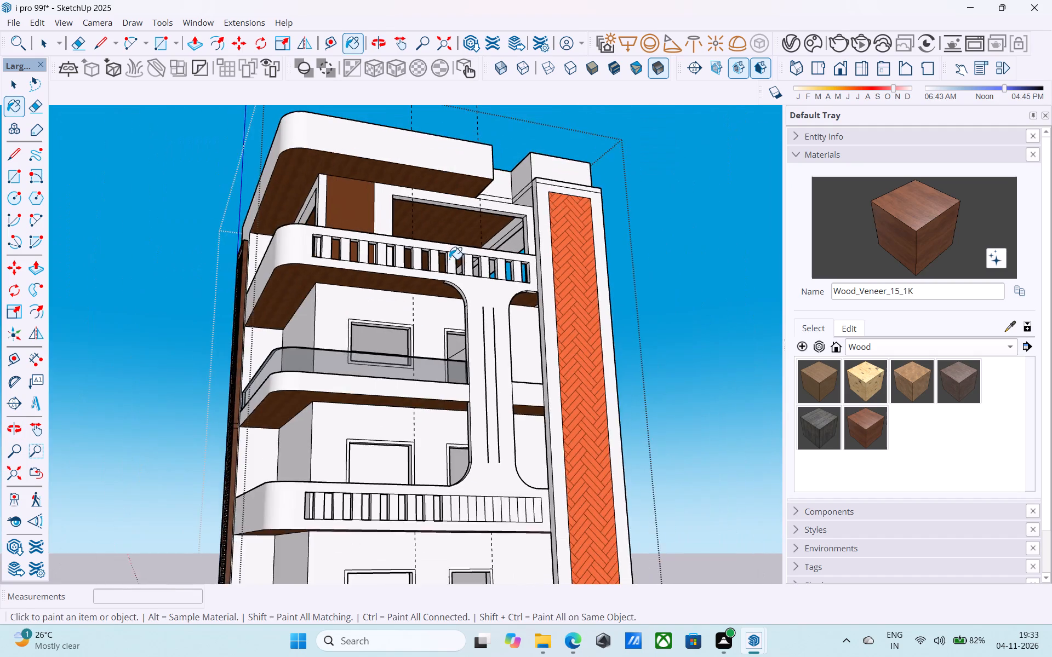
{"action": "middle_click_drag", "start_coordinate": [449, 259], "coordinate": [494, 297]}
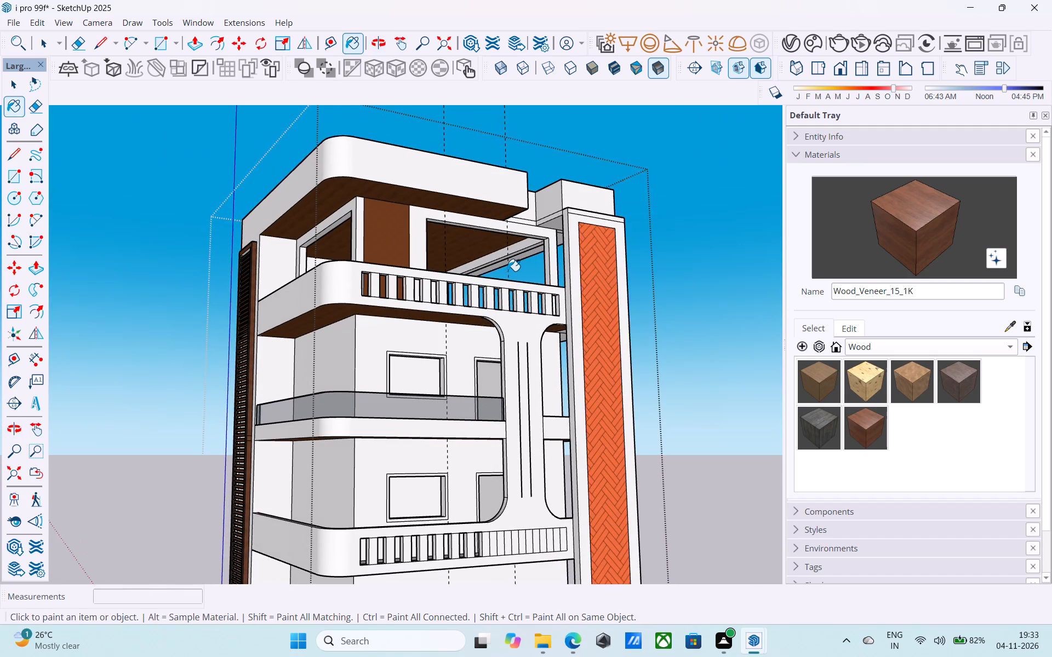
{"action": "scroll", "coordinate": [507, 271], "scroll_direction": "down", "scroll_amount": 7}
{"action": "middle_click_drag", "start_coordinate": [507, 272], "coordinate": [506, 244]}
{"action": "scroll", "coordinate": [489, 229], "scroll_direction": "up", "scroll_amount": 11}
{"action": "scroll", "coordinate": [444, 239], "scroll_direction": "up", "scroll_amount": 4}
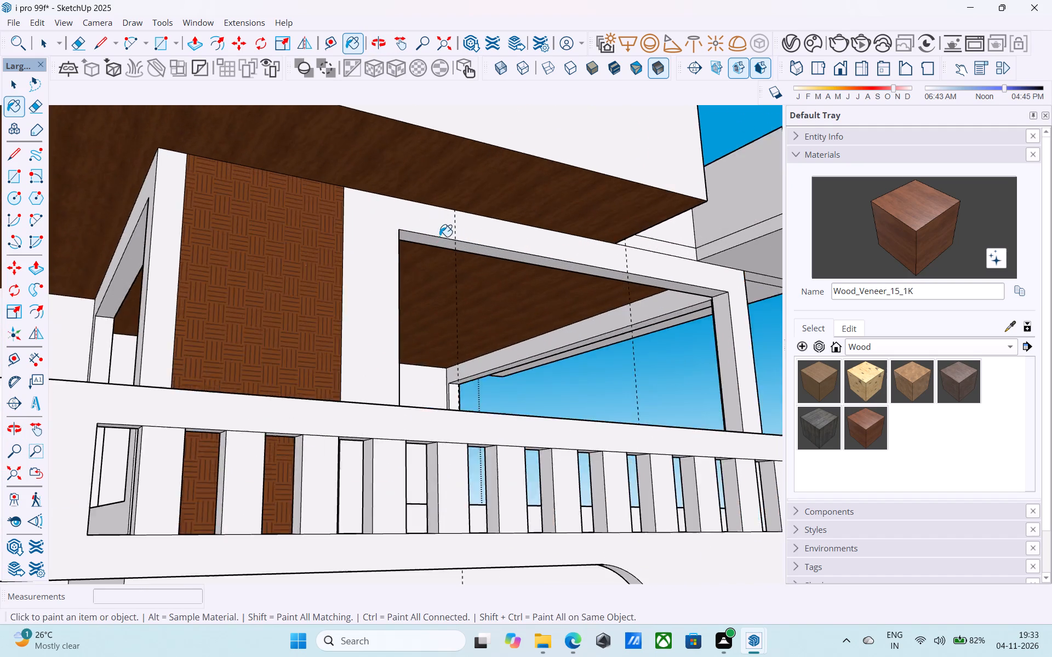
{"action": "scroll", "coordinate": [439, 237], "scroll_direction": "up", "scroll_amount": 5}
{"action": "key", "text": "space"}
{"action": "left_click", "coordinate": [447, 245]}
{"action": "key", "text": "p"}
{"action": "left_click", "coordinate": [447, 245]}
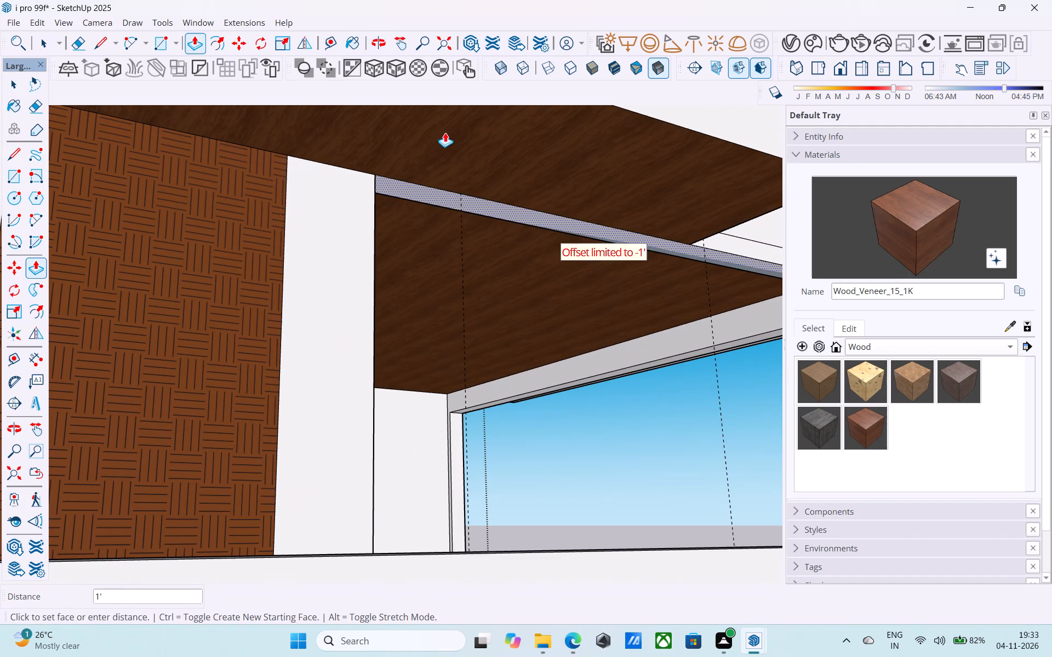
{"action": "left_click", "coordinate": [447, 129]}
{"action": "key", "text": "space"}
Erase the leftover edges of the front beam across the top-floor wood ceiling.
{"action": "key", "text": "e"}
{"action": "left_click_drag", "start_coordinate": [597, 191], "coordinate": [527, 253]}
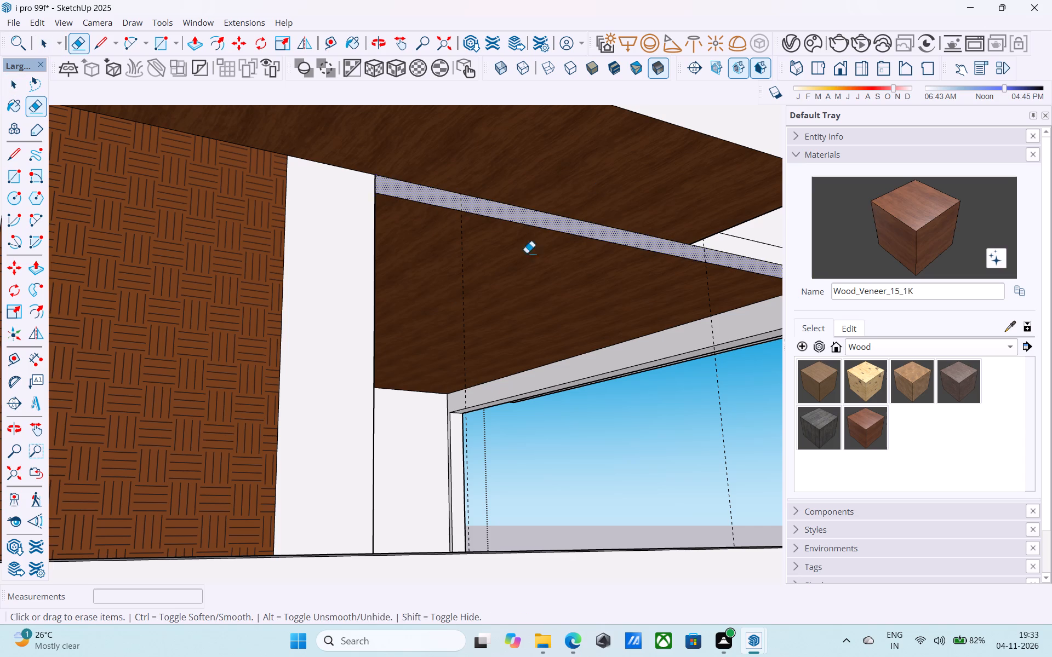
{"action": "left_click_drag", "start_coordinate": [527, 253], "coordinate": [471, 298]}
{"action": "scroll", "coordinate": [455, 310], "scroll_direction": "down", "scroll_amount": 8}
{"action": "key", "text": "space"}
Push the underside of the beam over the top floor's side opening up to the wood ceiling.
{"action": "scroll", "coordinate": [478, 301], "scroll_direction": "down", "scroll_amount": 5}
{"action": "scroll", "coordinate": [478, 301], "scroll_direction": "up", "scroll_amount": 1}
{"action": "scroll", "coordinate": [478, 301], "scroll_direction": "down", "scroll_amount": 1}
{"action": "middle_click_drag", "start_coordinate": [465, 304], "coordinate": [401, 326]}
{"action": "scroll", "coordinate": [406, 321], "scroll_direction": "down", "scroll_amount": 6}
{"action": "middle_click_drag", "start_coordinate": [397, 322], "coordinate": [416, 362]}
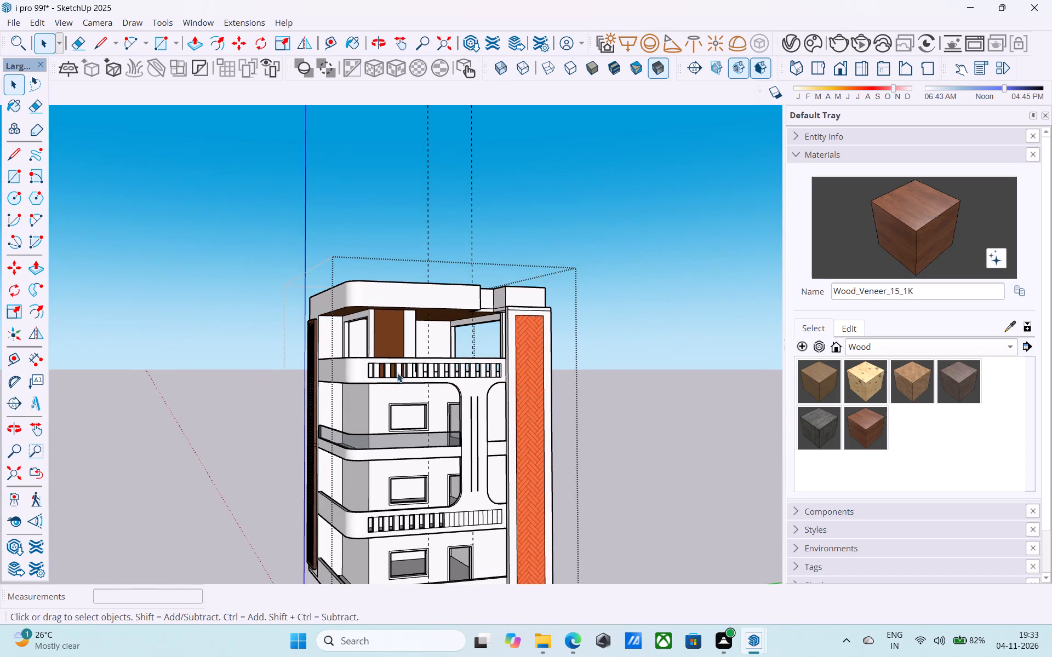
{"action": "scroll", "coordinate": [363, 301], "scroll_direction": "up", "scroll_amount": 5}
{"action": "scroll", "coordinate": [510, 326], "scroll_direction": "down", "scroll_amount": 7}
{"action": "middle_click_drag", "start_coordinate": [511, 325], "coordinate": [530, 214]}
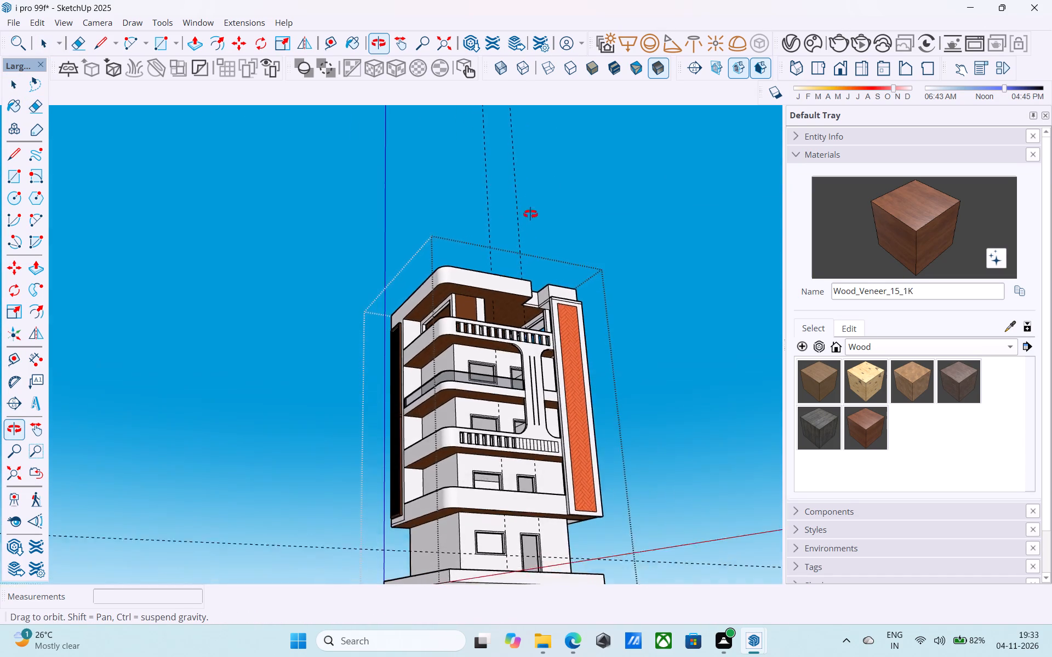
{"action": "middle_click_drag", "start_coordinate": [530, 214], "coordinate": [721, 303]}
{"action": "scroll", "coordinate": [472, 317], "scroll_direction": "up", "scroll_amount": 9}
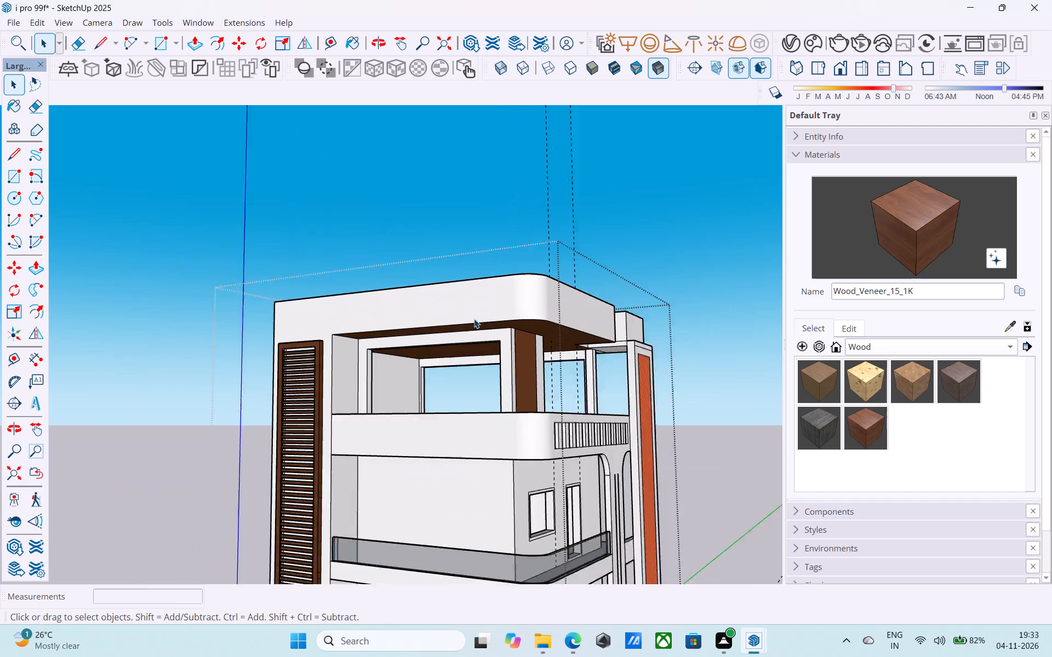
{"action": "scroll", "coordinate": [474, 319], "scroll_direction": "up", "scroll_amount": 2}
{"action": "middle_click_drag", "start_coordinate": [476, 348], "coordinate": [408, 253]}
{"action": "scroll", "coordinate": [413, 290], "scroll_direction": "up", "scroll_amount": 9}
{"action": "left_click", "coordinate": [416, 291]}
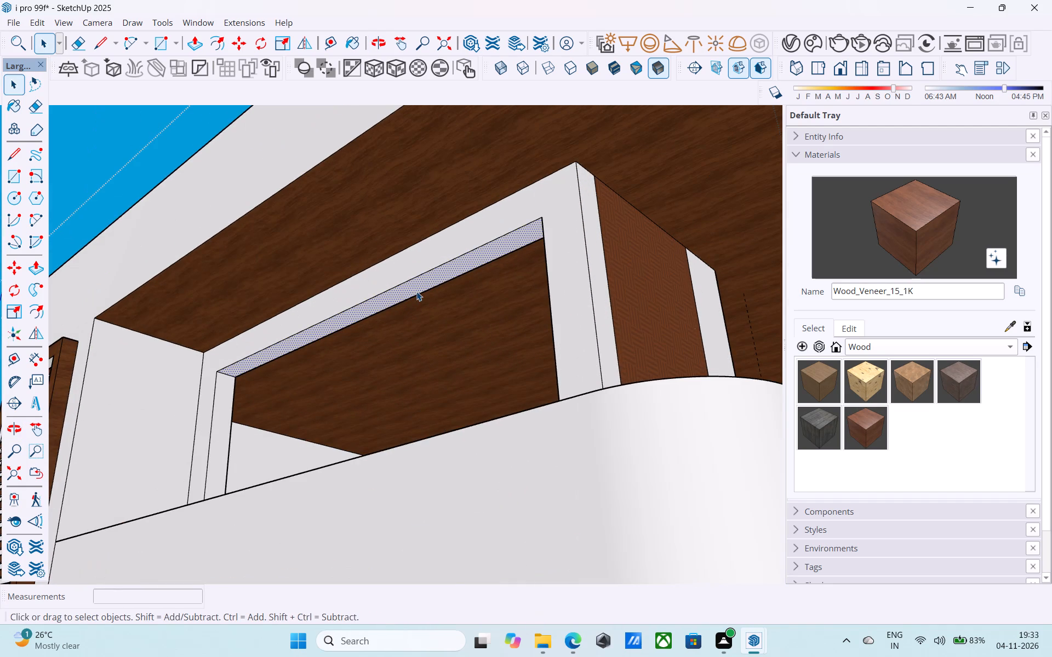
{"action": "key", "text": "p"}
{"action": "left_click", "coordinate": [417, 291]}
{"action": "left_click", "coordinate": [399, 201]}
{"action": "key", "text": "space"}
Erase the leftover edges of the side beam across the top-floor wood ceiling.
{"action": "key", "text": "e"}
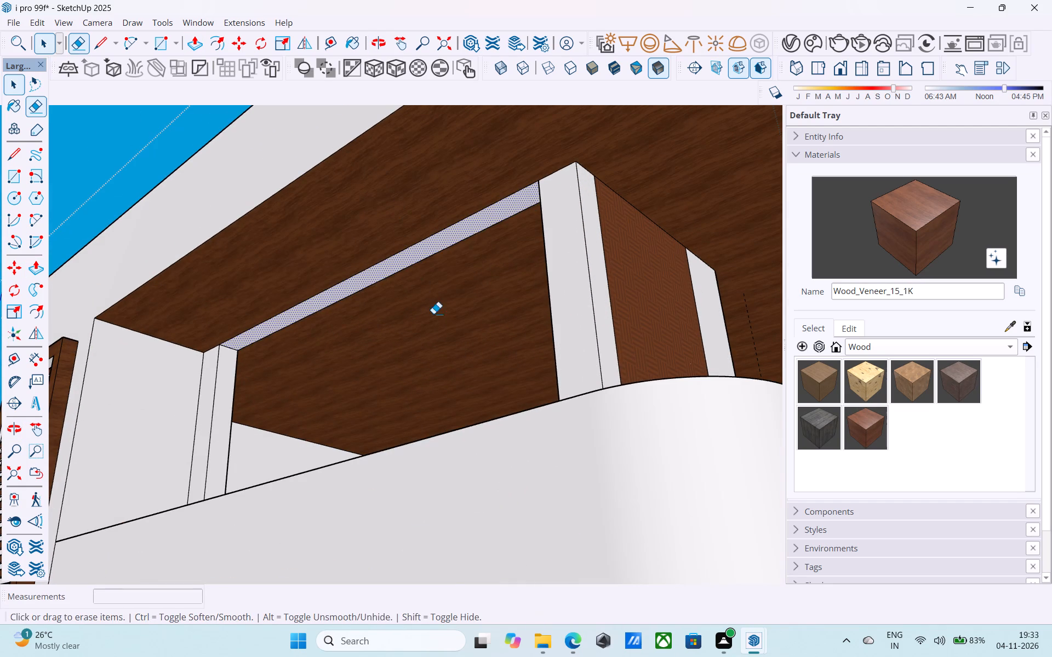
{"action": "left_click_drag", "start_coordinate": [433, 314], "coordinate": [409, 233]}
{"action": "scroll", "coordinate": [410, 243], "scroll_direction": "down", "scroll_amount": 6}
{"action": "key", "text": "space"}
Push the projecting wall stub beside the top floor's side opening back flush with the adjoining wall.
{"action": "scroll", "coordinate": [327, 338], "scroll_direction": "down", "scroll_amount": 5}
{"action": "scroll", "coordinate": [327, 339], "scroll_direction": "up", "scroll_amount": 1}
{"action": "scroll", "coordinate": [326, 339], "scroll_direction": "down", "scroll_amount": 1}
{"action": "middle_click_drag", "start_coordinate": [324, 339], "coordinate": [288, 397]}
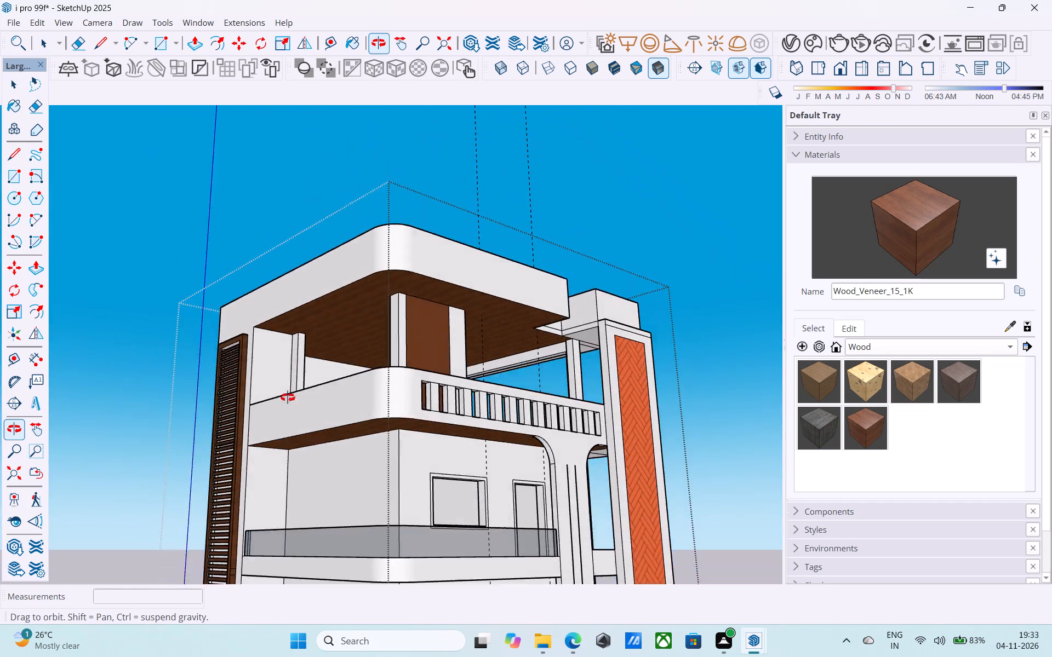
{"action": "middle_click_drag", "start_coordinate": [288, 397], "coordinate": [169, 434]}
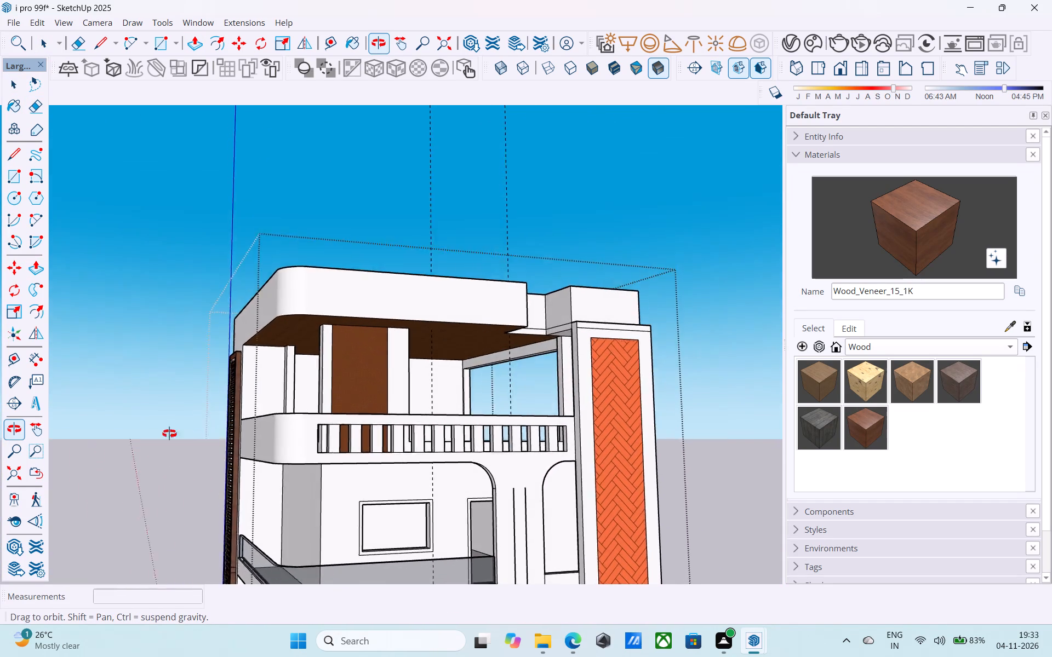
{"action": "middle_click_drag", "start_coordinate": [169, 434], "coordinate": [244, 458]}
{"action": "scroll", "coordinate": [279, 420], "scroll_direction": "up", "scroll_amount": 13}
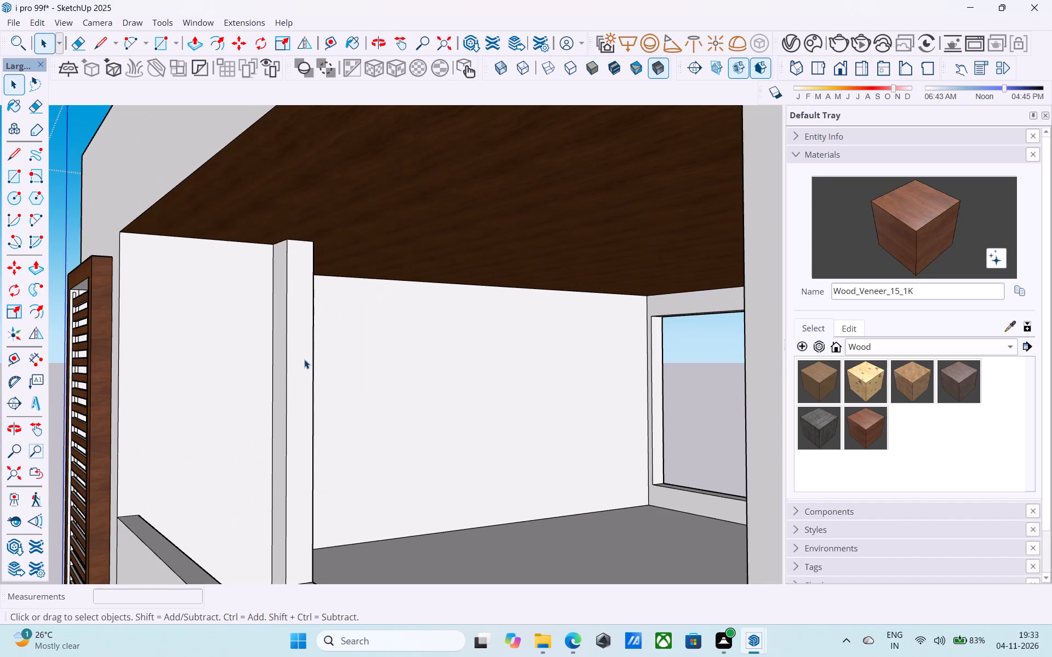
{"action": "left_click", "coordinate": [303, 359]}
{"action": "key", "text": "p"}
{"action": "left_click", "coordinate": [299, 360]}
{"action": "left_click", "coordinate": [216, 341]}
{"action": "key", "text": "space"}
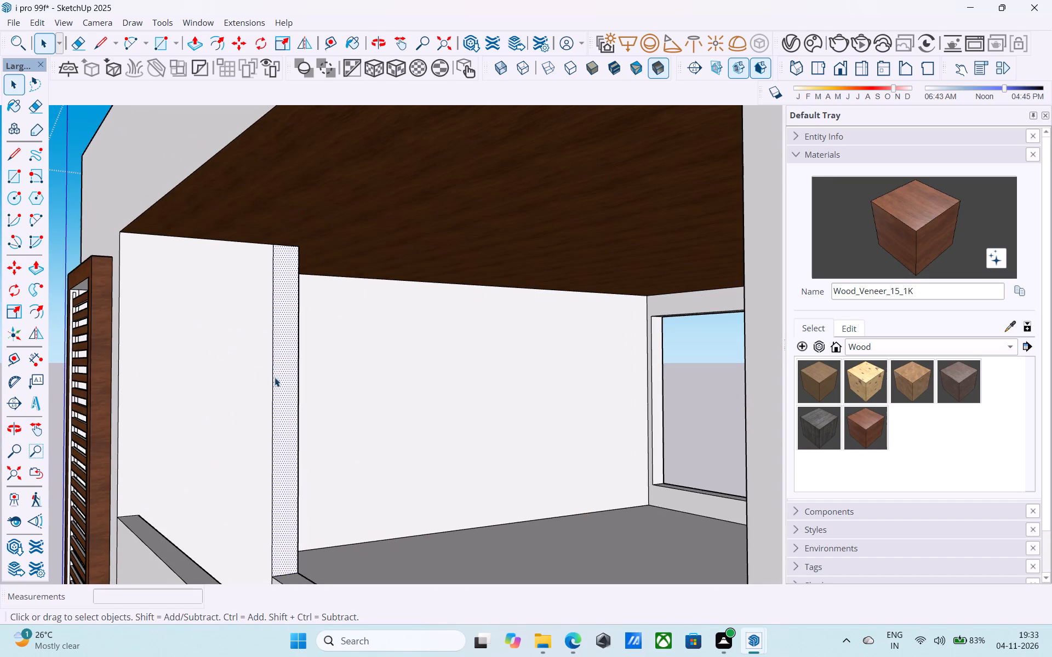
Erase the leftover vertical edges of the removed wall stub beside the top floor's side opening.
{"action": "key", "text": "e"}
{"action": "left_click_drag", "start_coordinate": [281, 379], "coordinate": [245, 372]}
{"action": "scroll", "coordinate": [243, 372], "scroll_direction": "down", "scroll_amount": 15}
{"action": "scroll", "coordinate": [243, 379], "scroll_direction": "up", "scroll_amount": 1}
{"action": "scroll", "coordinate": [243, 379], "scroll_direction": "down", "scroll_amount": 2}
{"action": "key", "text": "space"}
Push the sill of the top floor's side opening, beside the wood-panelled front wall, down flush with the floor.
{"action": "middle_click_drag", "start_coordinate": [302, 384], "coordinate": [0, 407]}
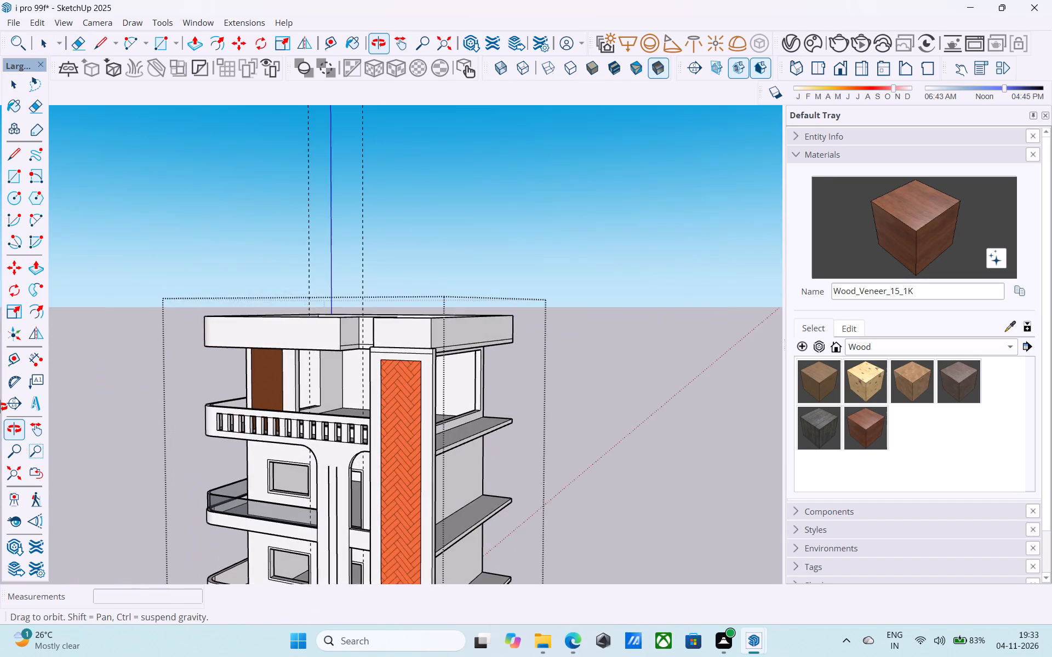
{"action": "middle_click_drag", "start_coordinate": [0, 407], "coordinate": [0, 407]}
{"action": "middle_click_drag", "start_coordinate": [216, 418], "coordinate": [557, 527]}
{"action": "scroll", "coordinate": [373, 444], "scroll_direction": "up", "scroll_amount": 10}
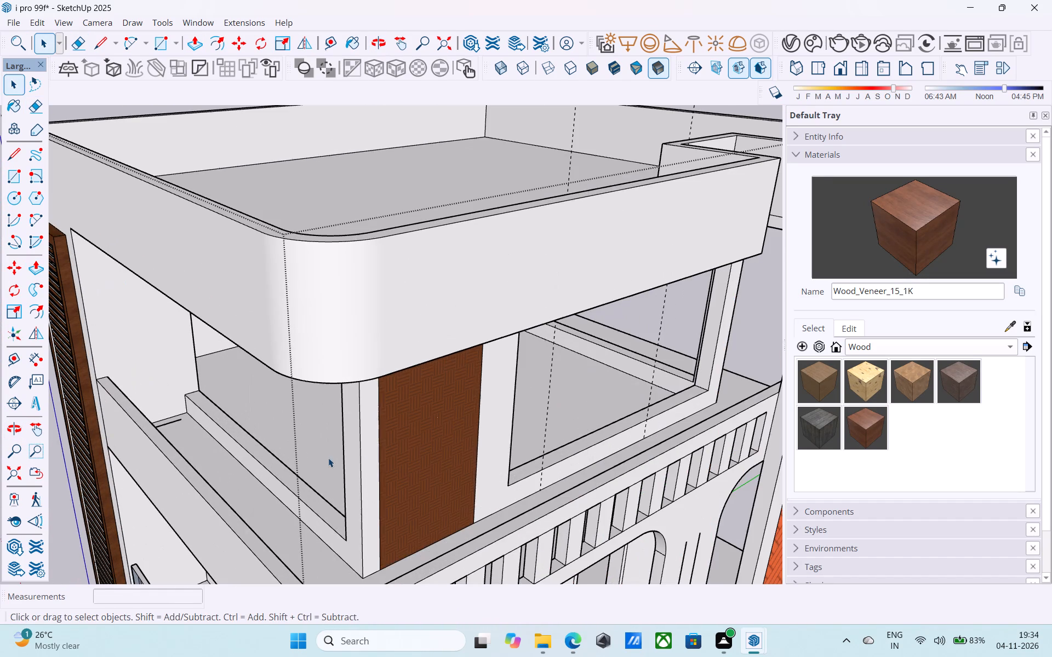
{"action": "left_click", "coordinate": [274, 475]}
{"action": "left_click", "coordinate": [275, 474]}
{"action": "left_click", "coordinate": [278, 468]}
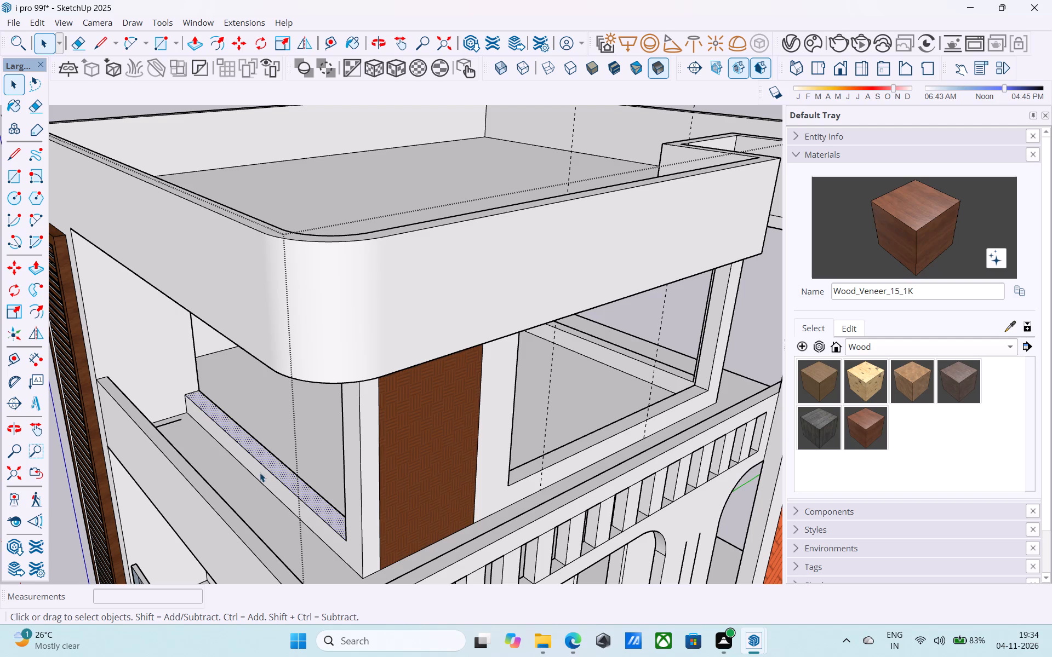
{"action": "key", "text": "p"}
{"action": "left_click", "coordinate": [282, 456]}
{"action": "left_click", "coordinate": [268, 490]}
{"action": "scroll", "coordinate": [205, 452], "scroll_direction": "down", "scroll_amount": 6}
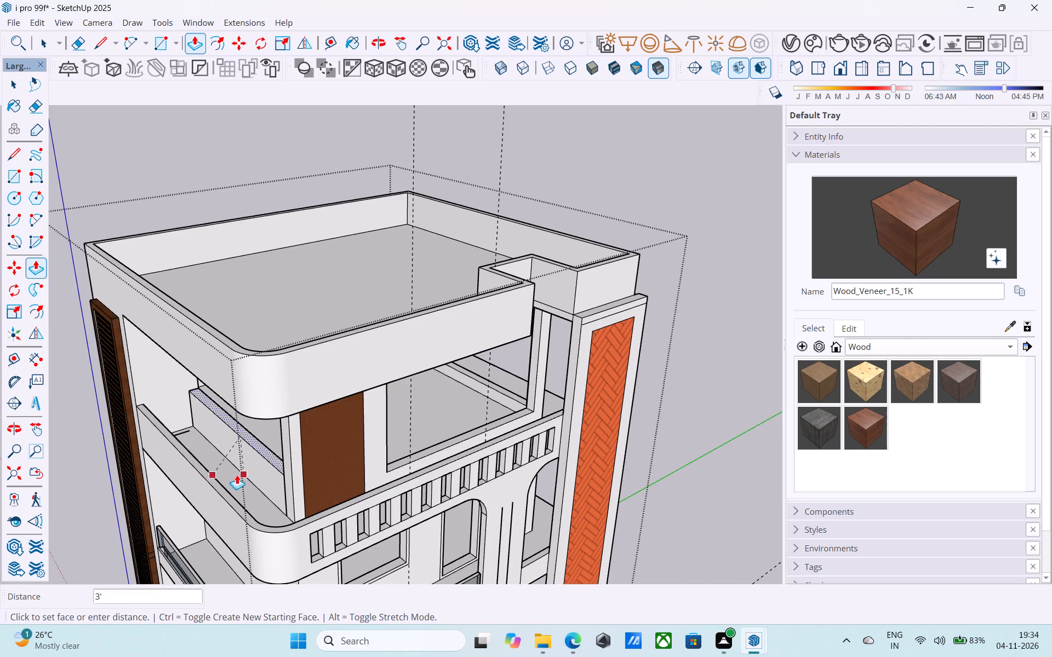
{"action": "left_click", "coordinate": [250, 494]}
{"action": "scroll", "coordinate": [250, 487], "scroll_direction": "up", "scroll_amount": 5}
{"action": "key", "text": "ctrl+z"}
{"action": "scroll", "coordinate": [254, 469], "scroll_direction": "up", "scroll_amount": 3}
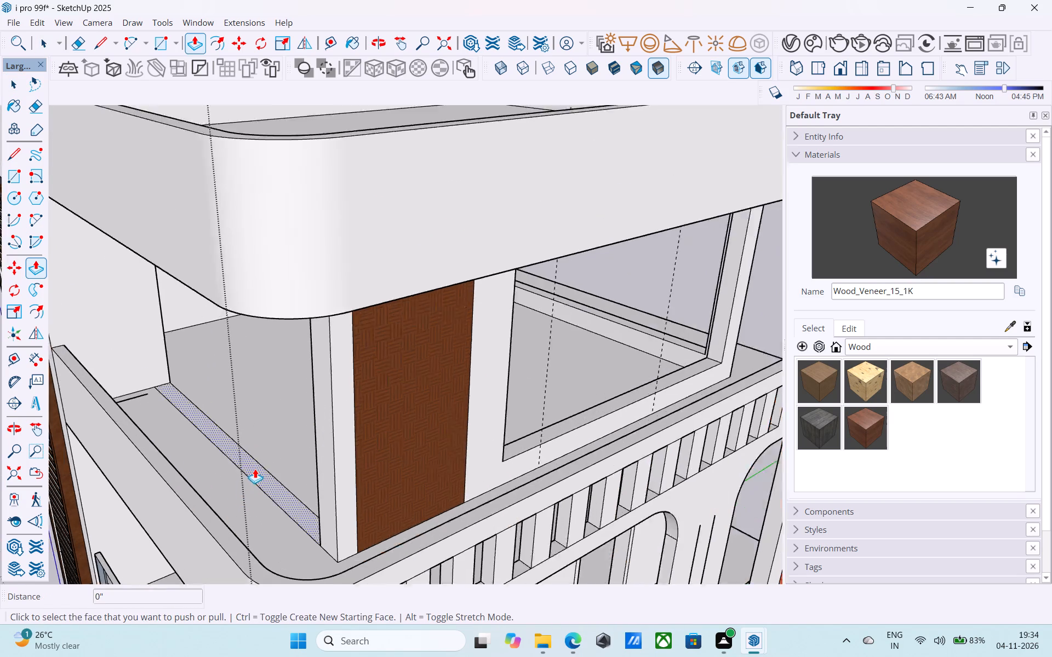
{"action": "scroll", "coordinate": [255, 469], "scroll_direction": "up", "scroll_amount": 2}
Erase the leftover sill edges on the floor along the top floor's side opening.
{"action": "key", "text": "space"}
{"action": "key", "text": "e"}
{"action": "left_click_drag", "start_coordinate": [212, 443], "coordinate": [252, 434]}
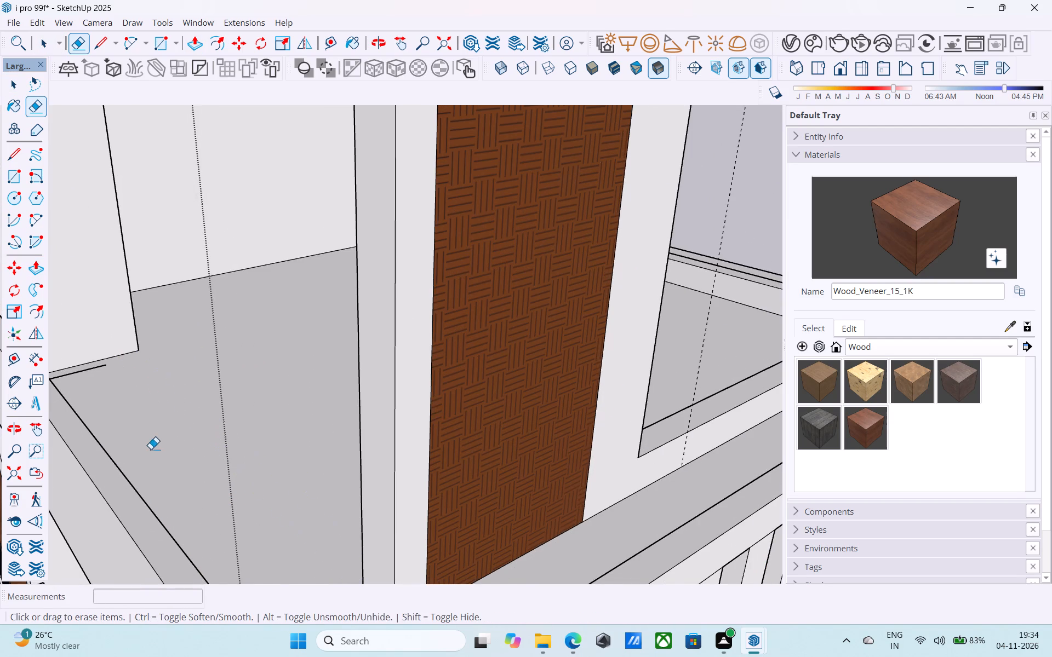
{"action": "scroll", "coordinate": [151, 449], "scroll_direction": "down", "scroll_amount": 7}
{"action": "scroll", "coordinate": [125, 416], "scroll_direction": "up", "scroll_amount": 10}
{"action": "left_click", "coordinate": [100, 390]}
Save the model.
{"action": "scroll", "coordinate": [108, 397], "scroll_direction": "down", "scroll_amount": 6}
{"action": "middle_click_drag", "start_coordinate": [141, 415], "coordinate": [96, 412]}
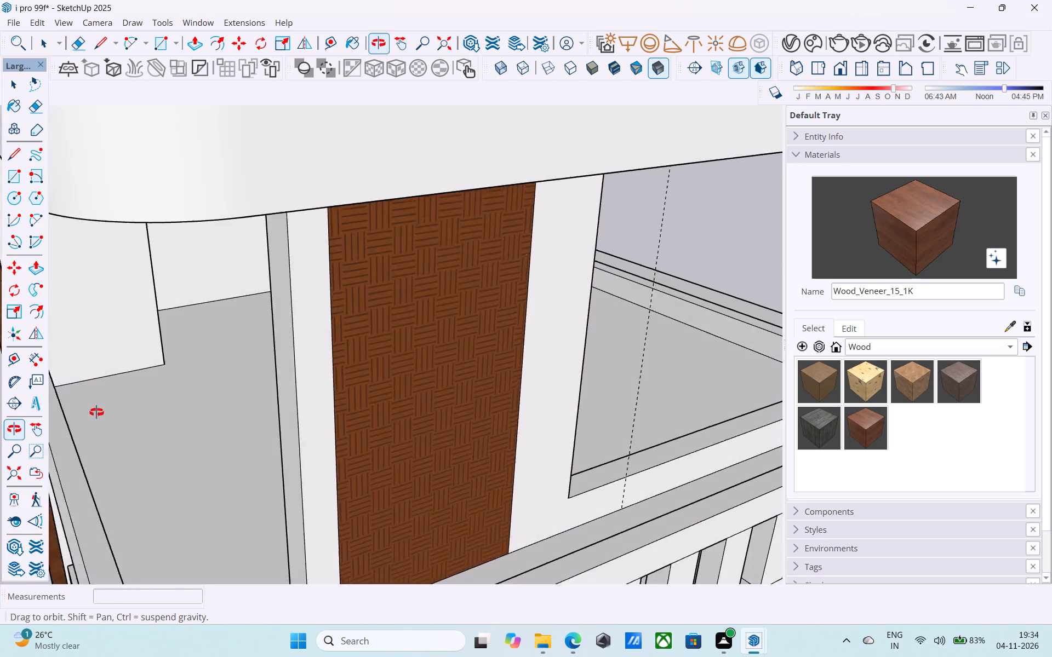
{"action": "middle_click_drag", "start_coordinate": [96, 412], "coordinate": [164, 414]}
{"action": "scroll", "coordinate": [135, 412], "scroll_direction": "down", "scroll_amount": 4}
{"action": "scroll", "coordinate": [142, 412], "scroll_direction": "up", "scroll_amount": 1}
{"action": "scroll", "coordinate": [145, 412], "scroll_direction": "down", "scroll_amount": 6}
{"action": "middle_click_drag", "start_coordinate": [362, 386], "coordinate": [146, 391]}
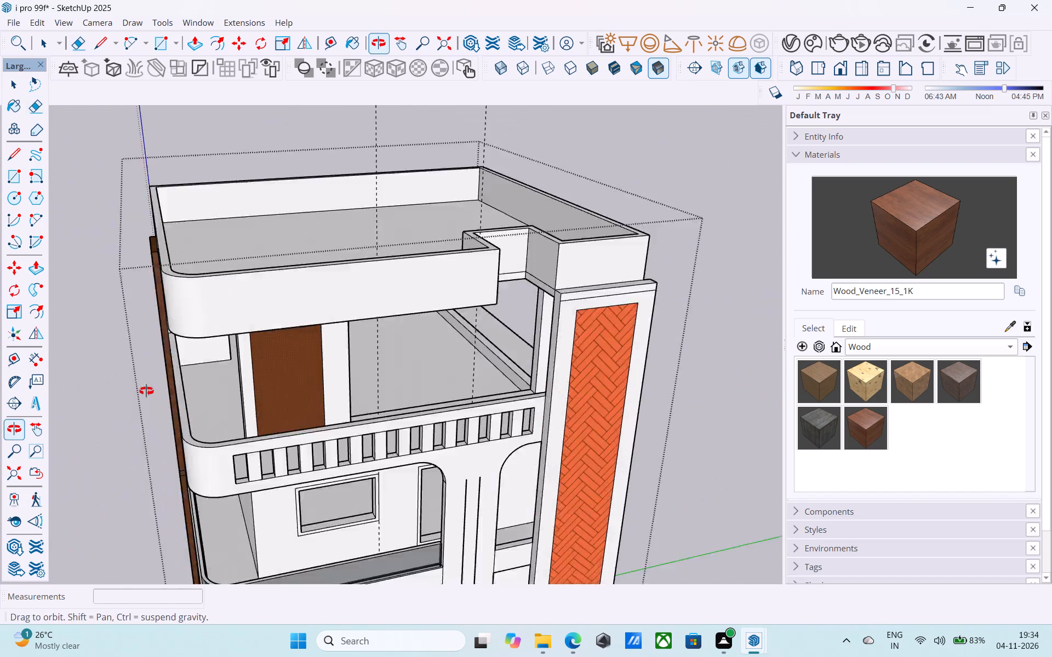
{"action": "middle_click_drag", "start_coordinate": [146, 391], "coordinate": [83, 395]}
{"action": "middle_click_drag", "start_coordinate": [495, 418], "coordinate": [149, 389]}
{"action": "key", "text": "space"}
{"action": "scroll", "coordinate": [466, 463], "scroll_direction": "up", "scroll_amount": 5}
{"action": "scroll", "coordinate": [405, 454], "scroll_direction": "down", "scroll_amount": 1}
{"action": "scroll", "coordinate": [405, 455], "scroll_direction": "up", "scroll_amount": 1}
{"action": "scroll", "coordinate": [405, 456], "scroll_direction": "down", "scroll_amount": 3}
{"action": "middle_click_drag", "start_coordinate": [405, 459], "coordinate": [415, 423]}
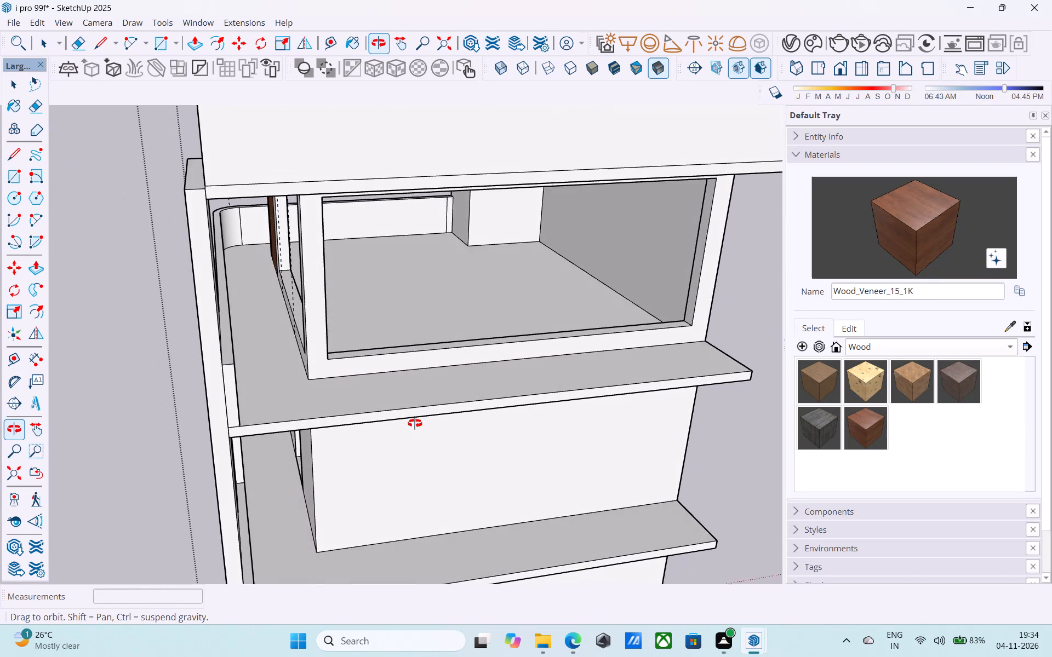
{"action": "middle_click_drag", "start_coordinate": [415, 423], "coordinate": [414, 424]}
{"action": "key", "text": "ctrl+s"}
Push the sill of the top floor's opposite side opening down 1' to the floor slab.
{"action": "scroll", "coordinate": [366, 380], "scroll_direction": "up", "scroll_amount": 5}
{"action": "left_click", "coordinate": [363, 332]}
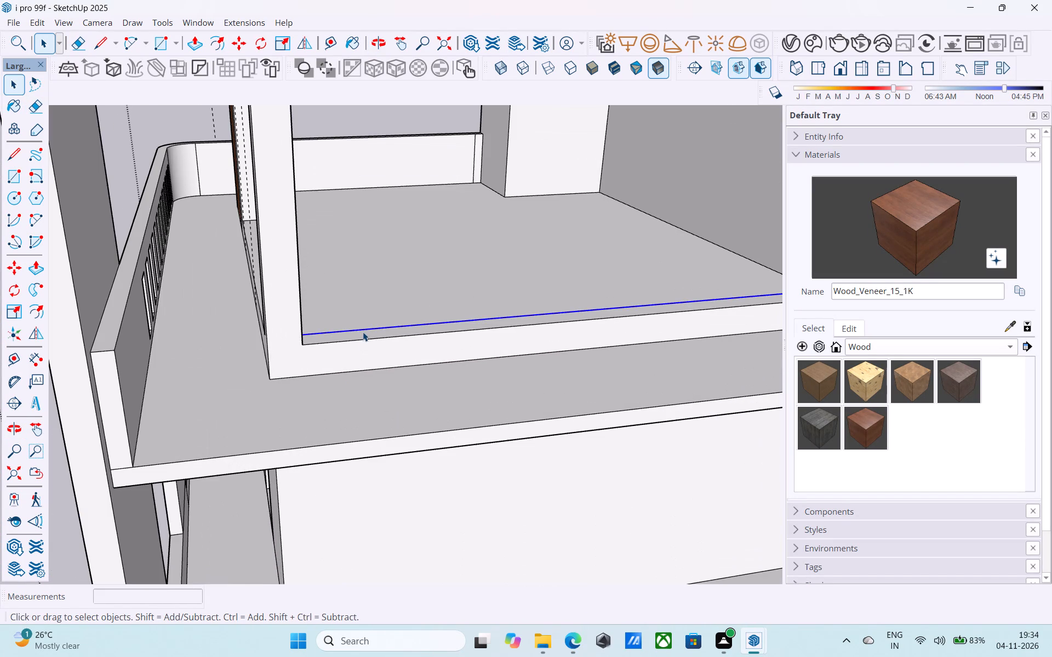
{"action": "left_click", "coordinate": [364, 335]}
{"action": "key", "text": "p"}
{"action": "left_click", "coordinate": [364, 335]}
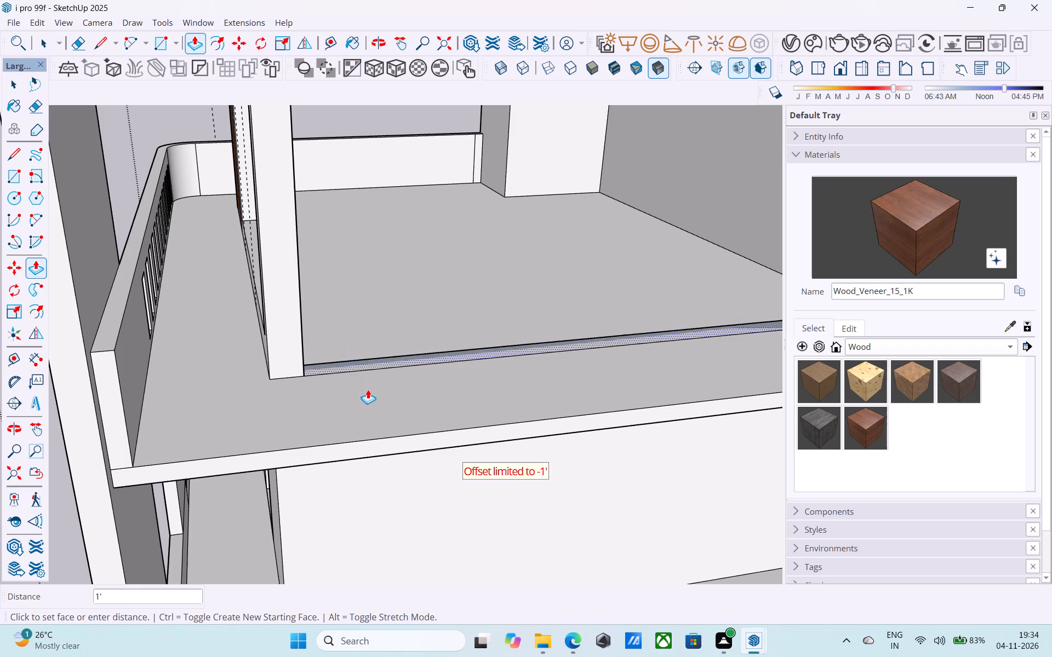
{"action": "left_click", "coordinate": [368, 389]}
{"action": "key", "text": "space"}
{"action": "middle_click_drag", "start_coordinate": [361, 385], "coordinate": [392, 392]}
Push the sill of the top floor's front opening, next to the wood panel, down flush with the balcony floor.
{"action": "left_click", "coordinate": [249, 287]}
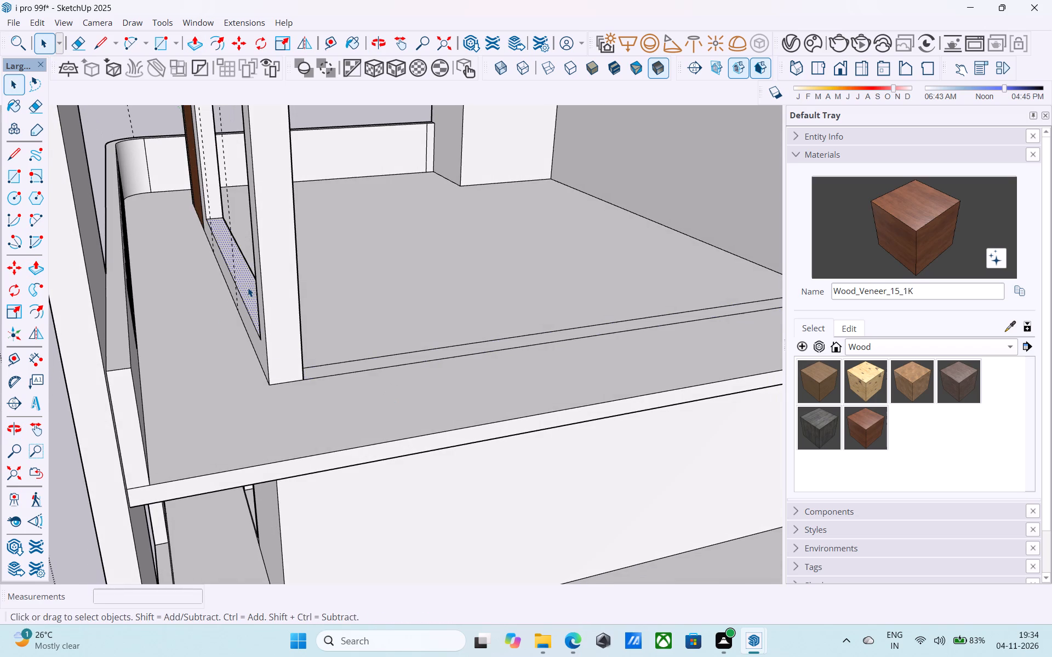
{"action": "key", "text": "p"}
{"action": "left_click", "coordinate": [248, 287]}
{"action": "left_click", "coordinate": [234, 367]}
{"action": "key", "text": "space"}
Erase the leftover sill edges on the floor along the top floor's front and side openings.
{"action": "key", "text": "e"}
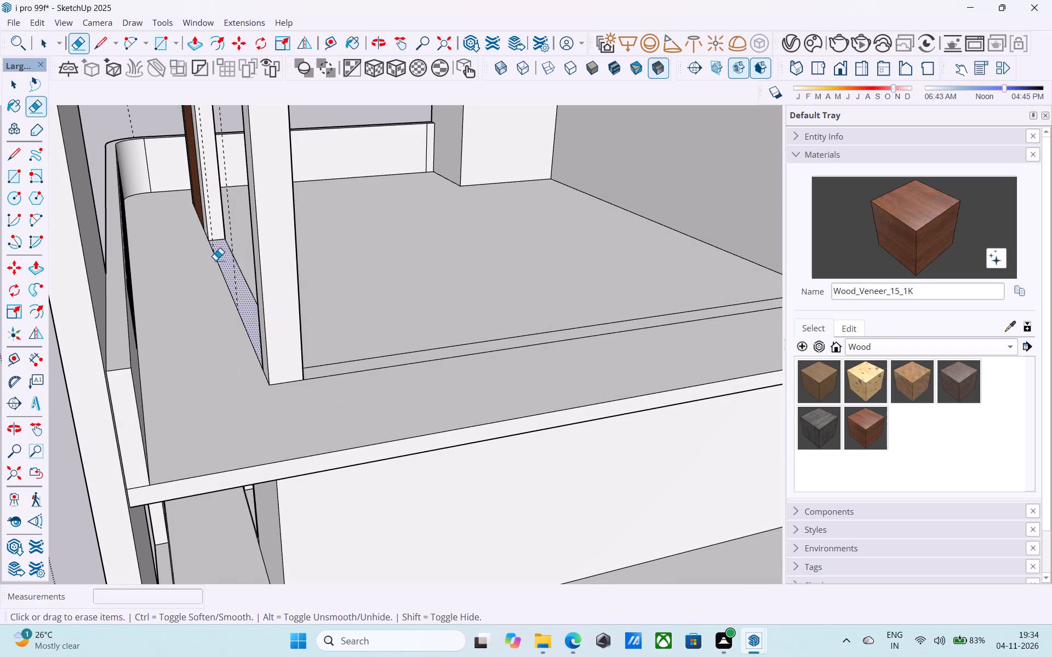
{"action": "left_click_drag", "start_coordinate": [221, 273], "coordinate": [242, 276]}
{"action": "left_click_drag", "start_coordinate": [351, 305], "coordinate": [377, 388]}
{"action": "scroll", "coordinate": [379, 393], "scroll_direction": "down", "scroll_amount": 9}
{"action": "middle_click_drag", "start_coordinate": [380, 392], "coordinate": [390, 392]}
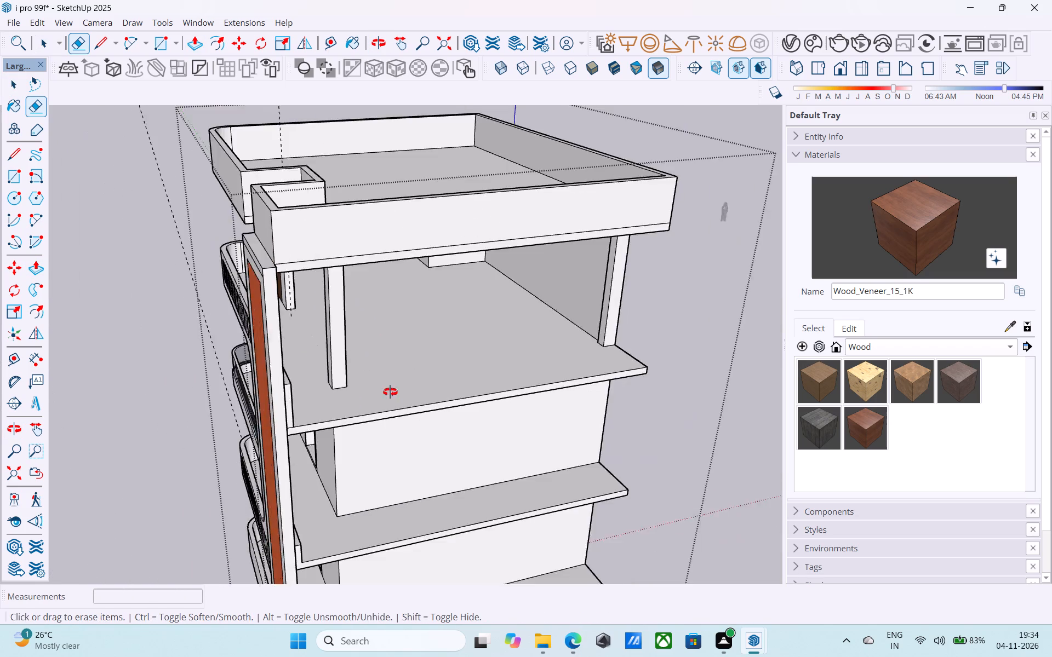
{"action": "middle_click_drag", "start_coordinate": [390, 392], "coordinate": [718, 352]}
Save the model.
{"action": "key", "text": "space"}
{"action": "scroll", "coordinate": [412, 382], "scroll_direction": "down", "scroll_amount": 6}
{"action": "key", "text": "ctrl+s"}
Copy the inner vertical end edge of the top-floor balcony parapet 9" along its inner face, behind the herringbone panel.
{"action": "scroll", "coordinate": [412, 384], "scroll_direction": "down", "scroll_amount": 5}
{"action": "middle_click_drag", "start_coordinate": [480, 360], "coordinate": [542, 339]}
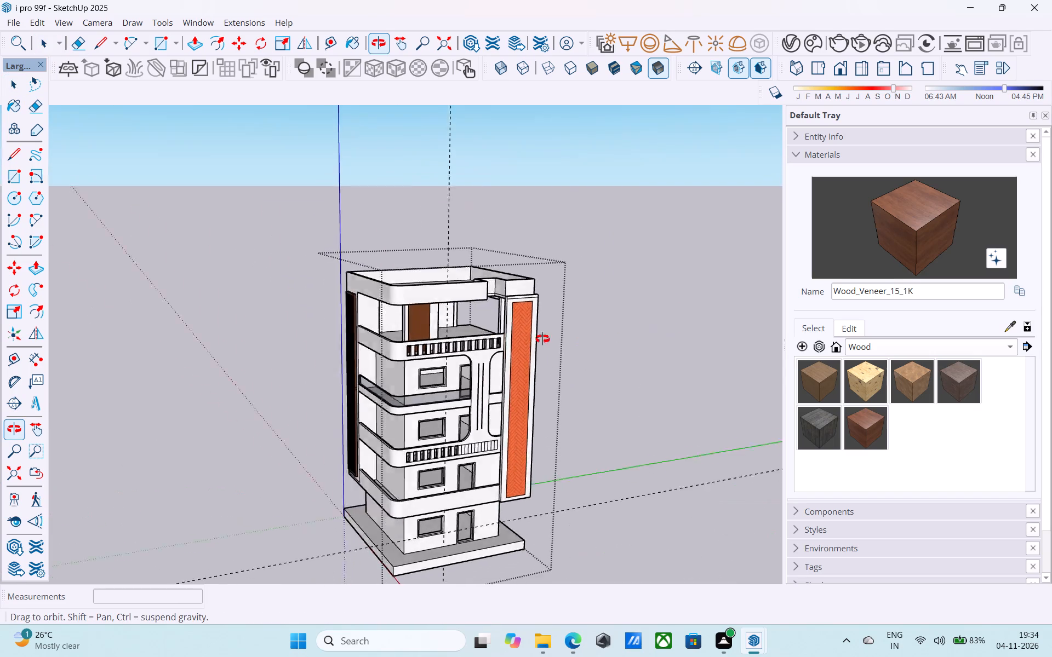
{"action": "middle_click_drag", "start_coordinate": [542, 339], "coordinate": [190, 321]}
{"action": "scroll", "coordinate": [495, 405], "scroll_direction": "up", "scroll_amount": 1}
{"action": "middle_click_drag", "start_coordinate": [480, 396], "coordinate": [303, 458]}
{"action": "scroll", "coordinate": [379, 345], "scroll_direction": "up", "scroll_amount": 6}
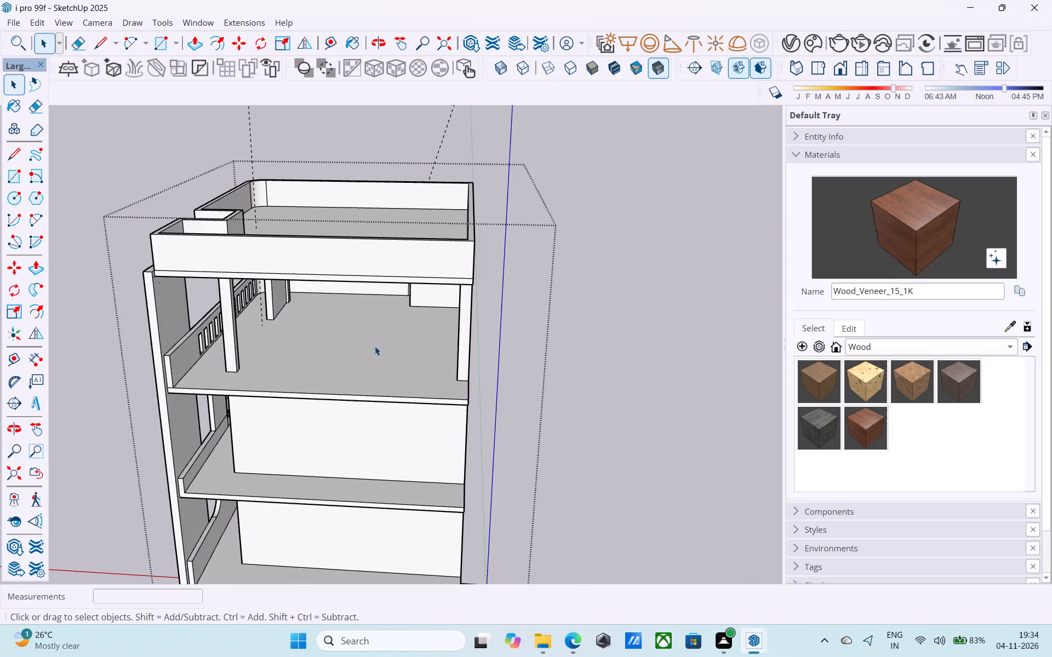
{"action": "scroll", "coordinate": [375, 346], "scroll_direction": "down", "scroll_amount": 5}
{"action": "middle_click_drag", "start_coordinate": [328, 348], "coordinate": [88, 418]}
{"action": "scroll", "coordinate": [191, 428], "scroll_direction": "up", "scroll_amount": 4}
{"action": "scroll", "coordinate": [261, 284], "scroll_direction": "up", "scroll_amount": 12}
{"action": "left_click", "coordinate": [210, 276]}
{"action": "key", "text": "m"}
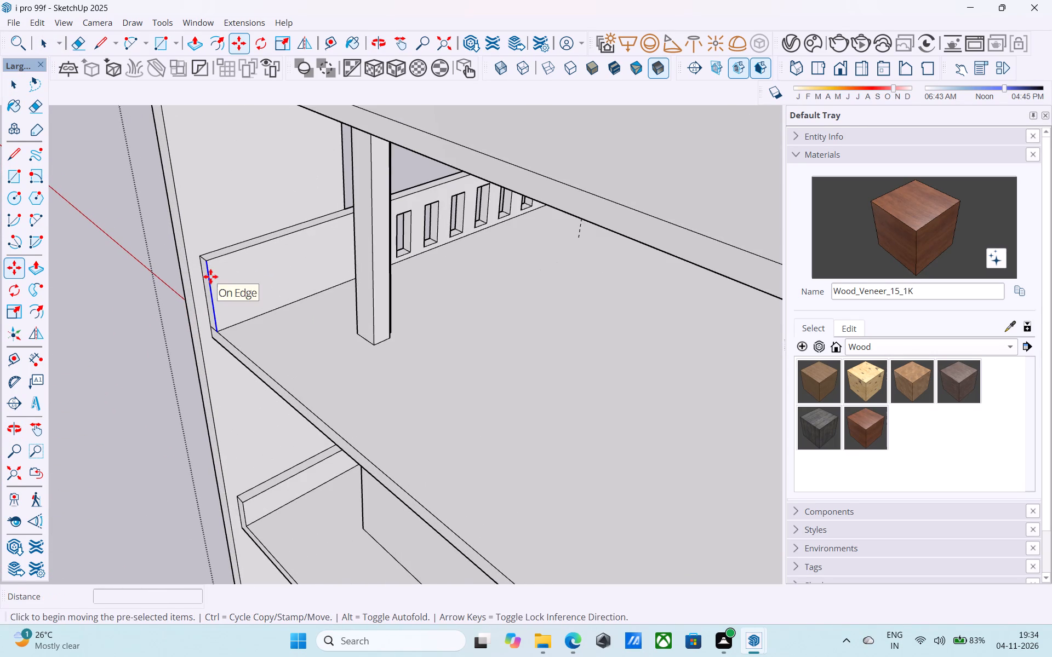
{"action": "left_click", "coordinate": [207, 260]}
{"action": "left_click", "coordinate": [219, 259]}
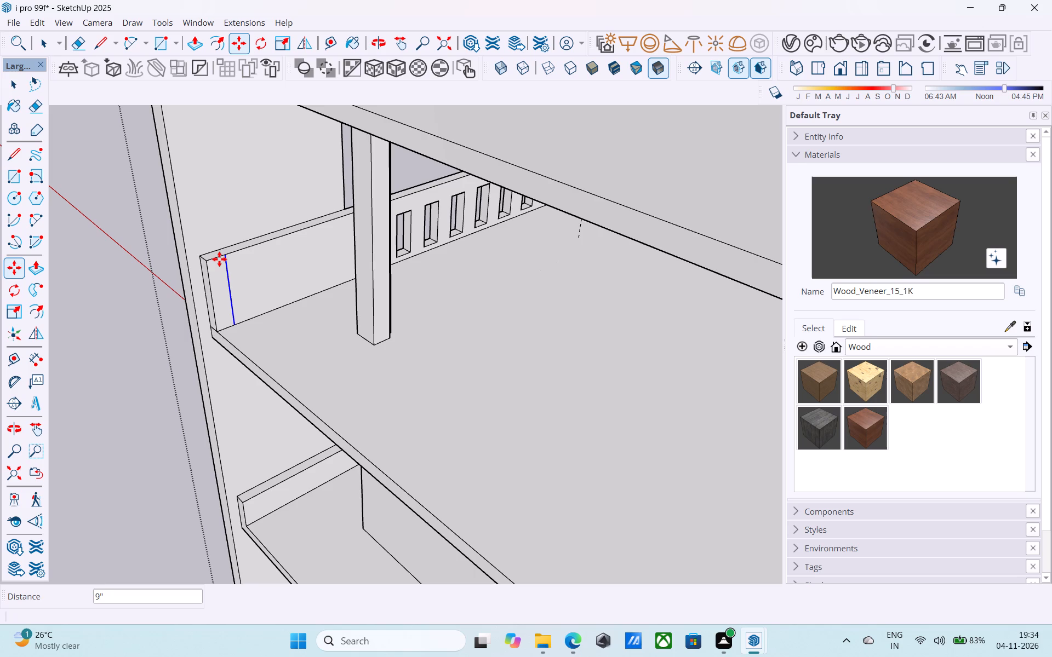
{"action": "key", "text": "space"}
Pull the marked parapet strip along the top floor's open side ledge to the ledge's far end.
{"action": "left_click", "coordinate": [220, 262]}
{"action": "key", "text": "p"}
{"action": "left_click", "coordinate": [221, 264]}
{"action": "scroll", "coordinate": [234, 286], "scroll_direction": "down", "scroll_amount": 9}
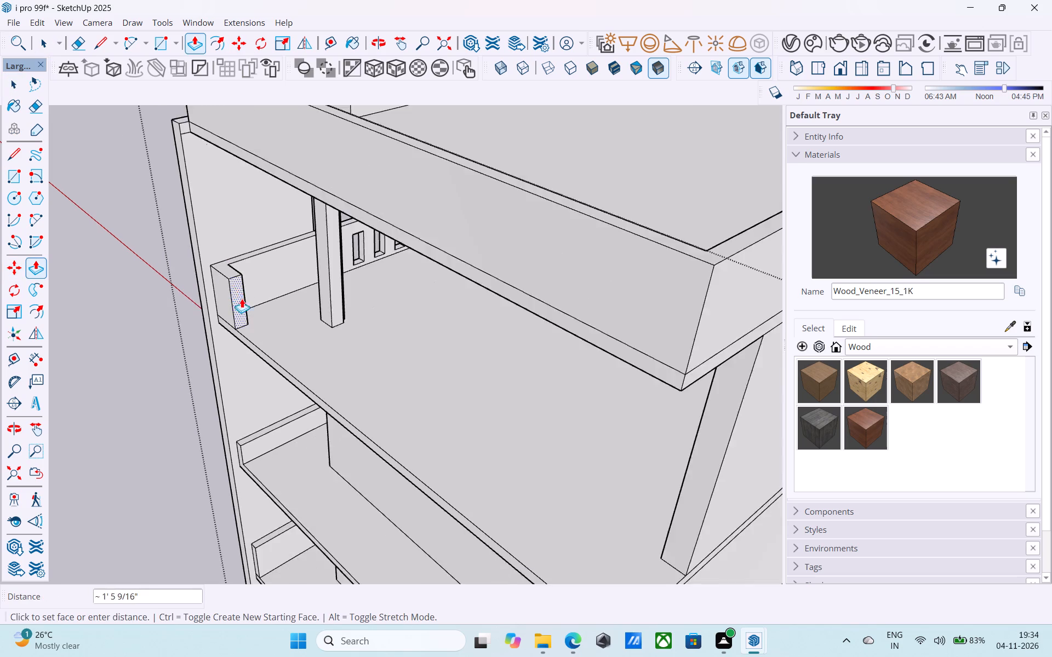
{"action": "scroll", "coordinate": [242, 298], "scroll_direction": "down", "scroll_amount": 8}
{"action": "left_click", "coordinate": [448, 361]}
Copy the inner vertical edge at the new side parapet's far end 6" along its inner face.
{"action": "middle_click_drag", "start_coordinate": [448, 361], "coordinate": [380, 339]}
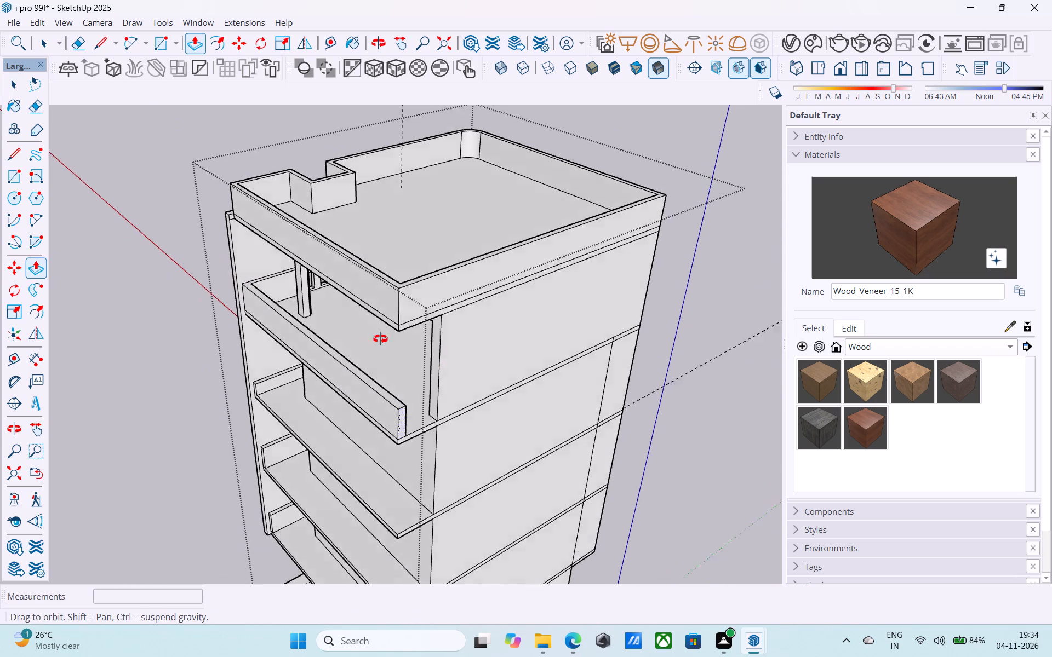
{"action": "middle_click_drag", "start_coordinate": [380, 339], "coordinate": [99, 287]}
{"action": "scroll", "coordinate": [226, 293], "scroll_direction": "up", "scroll_amount": 11}
{"action": "key", "text": "space"}
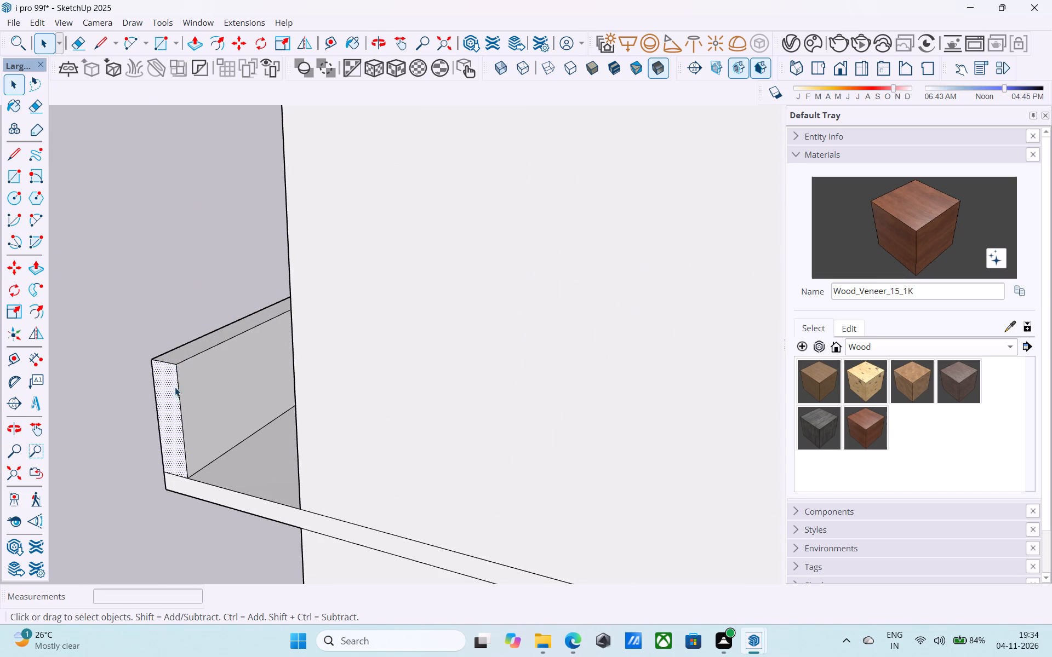
{"action": "left_click", "coordinate": [179, 390]}
{"action": "key", "text": "m"}
{"action": "left_click", "coordinate": [179, 369]}
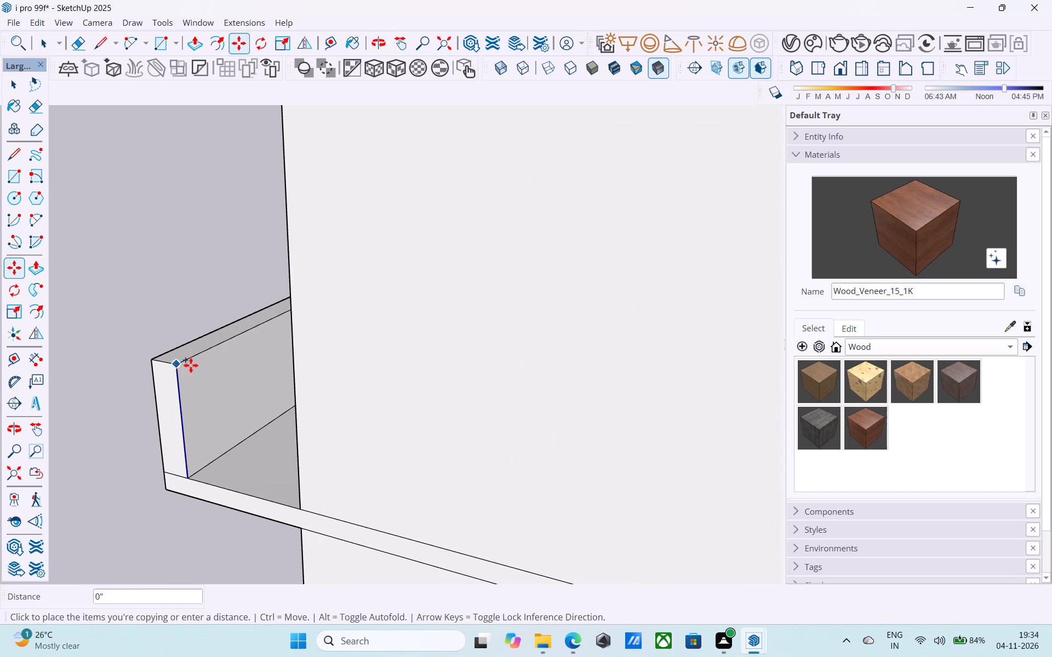
{"action": "type", "text": "6\""}
{"action": "key", "text": "Return"}
{"action": "key", "text": "space"}
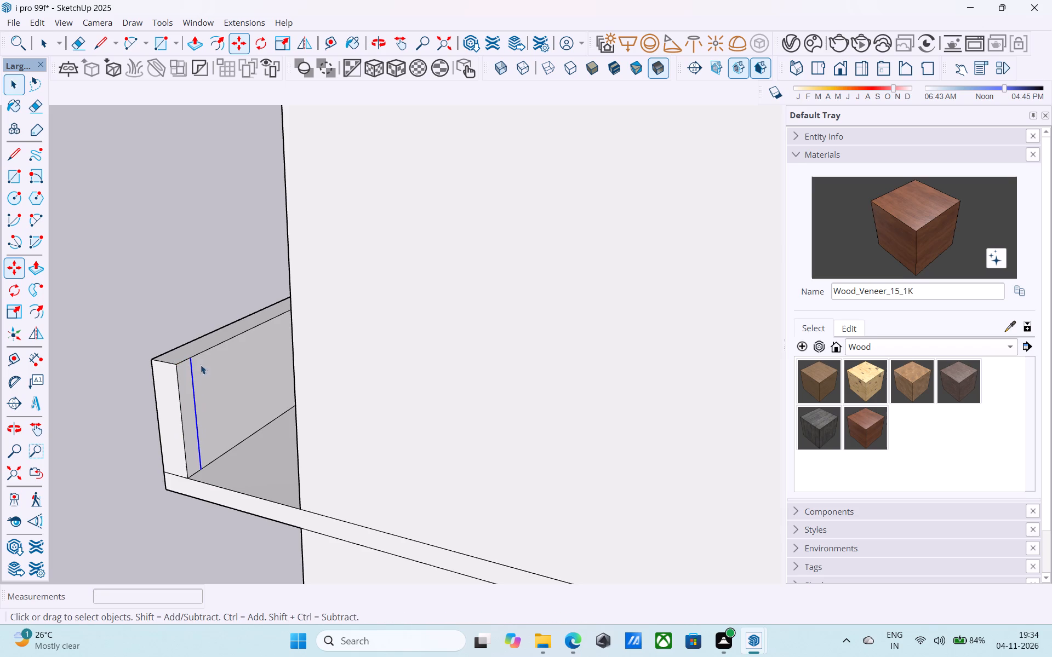
Pull the 6" strip at the side parapet's far end 3' 3" back to the building wall.
{"action": "left_click", "coordinate": [180, 375]}
{"action": "left_click", "coordinate": [184, 377]}
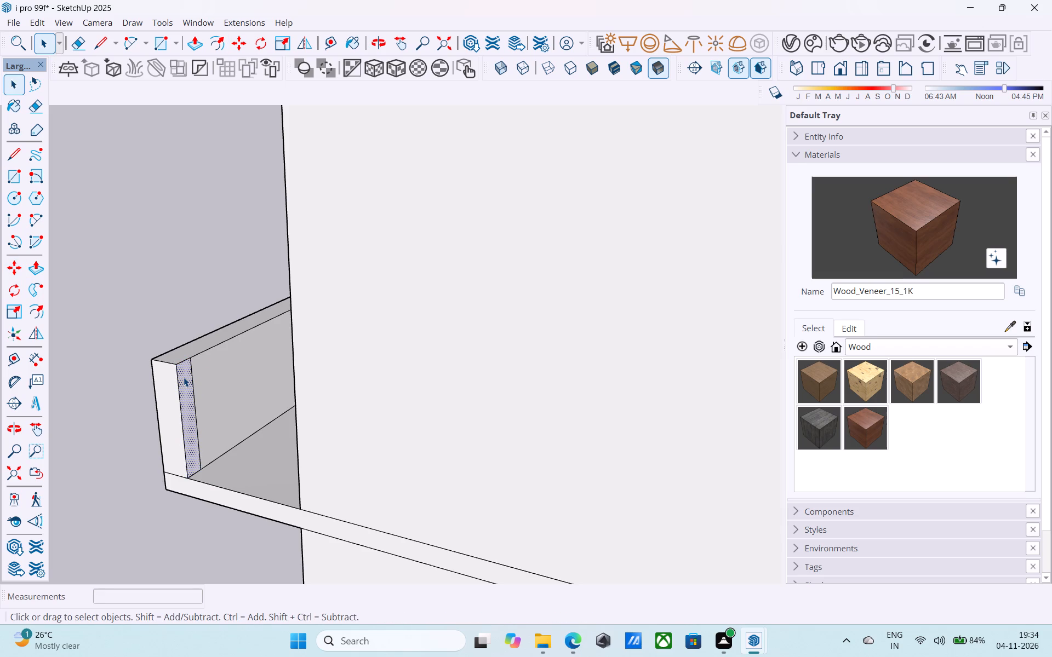
{"action": "key", "text": "p"}
{"action": "left_click", "coordinate": [184, 377]}
{"action": "middle_click_drag", "start_coordinate": [195, 383], "coordinate": [641, 431]}
{"action": "left_click", "coordinate": [335, 377]}
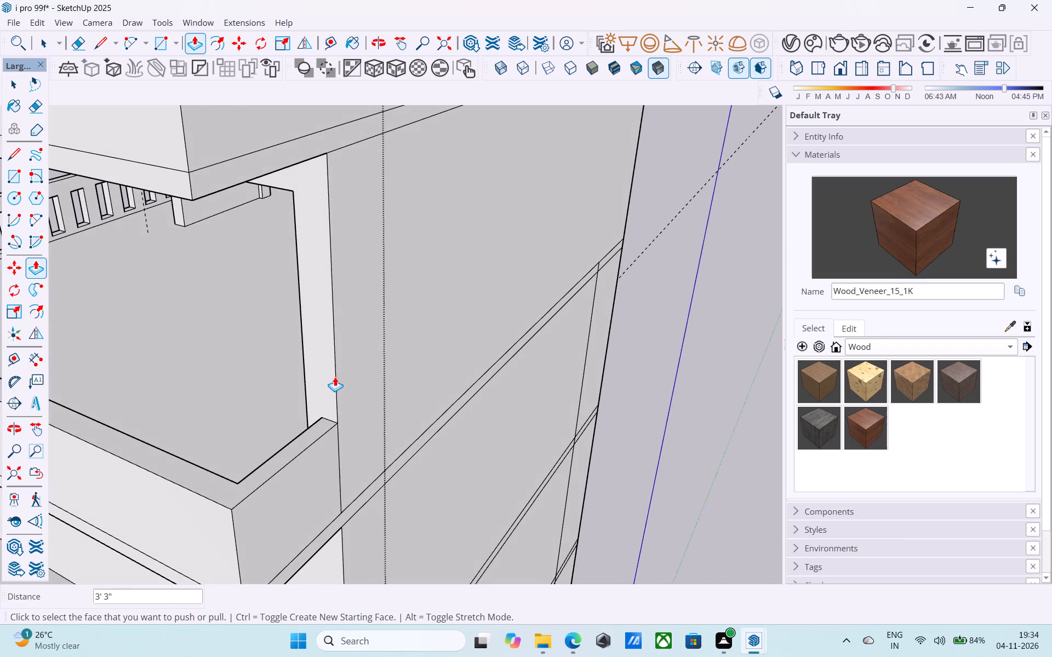
Save the model.
{"action": "scroll", "coordinate": [411, 367], "scroll_direction": "down", "scroll_amount": 20}
{"action": "middle_click_drag", "start_coordinate": [419, 361], "coordinate": [835, 301]}
{"action": "middle_click_drag", "start_coordinate": [485, 337], "coordinate": [686, 326]}
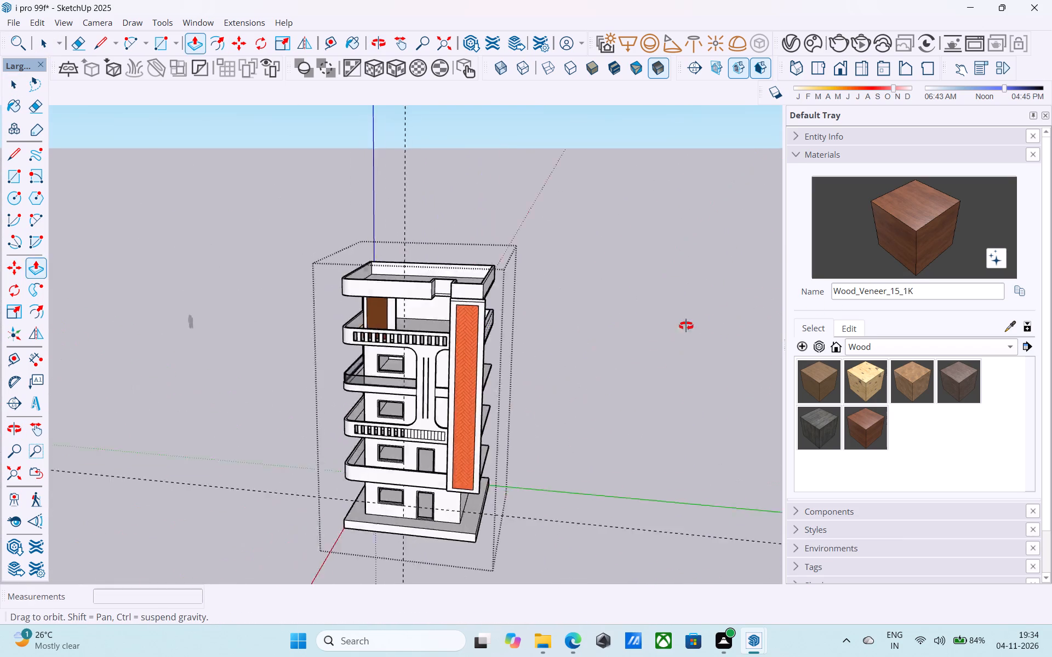
{"action": "middle_click_drag", "start_coordinate": [686, 326], "coordinate": [834, 306]}
{"action": "key", "text": "space"}
{"action": "key", "text": "ctrl+s"}
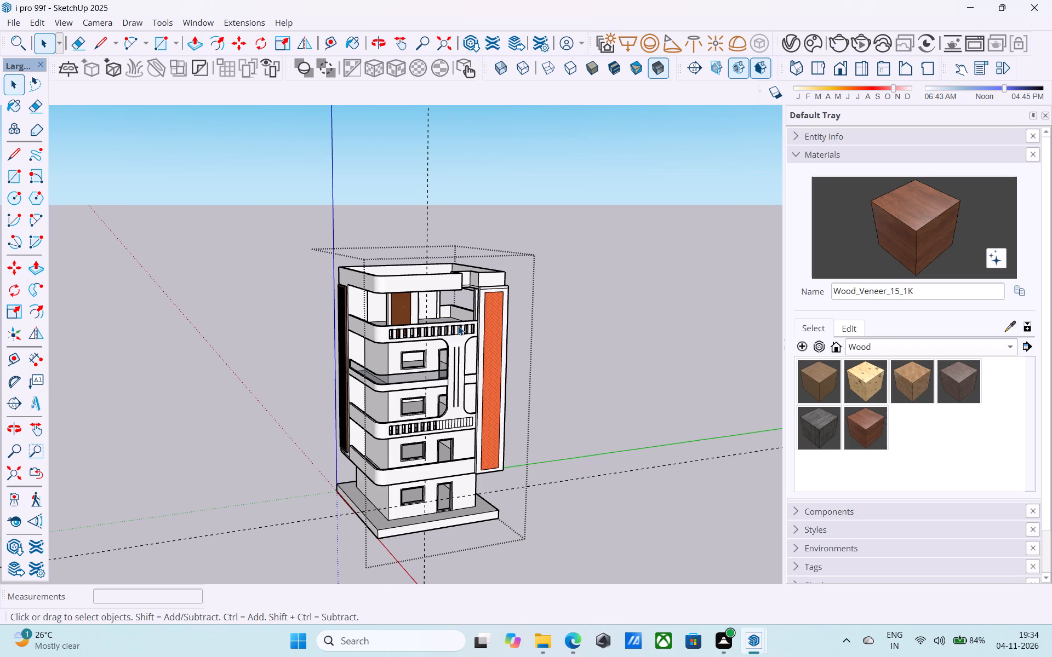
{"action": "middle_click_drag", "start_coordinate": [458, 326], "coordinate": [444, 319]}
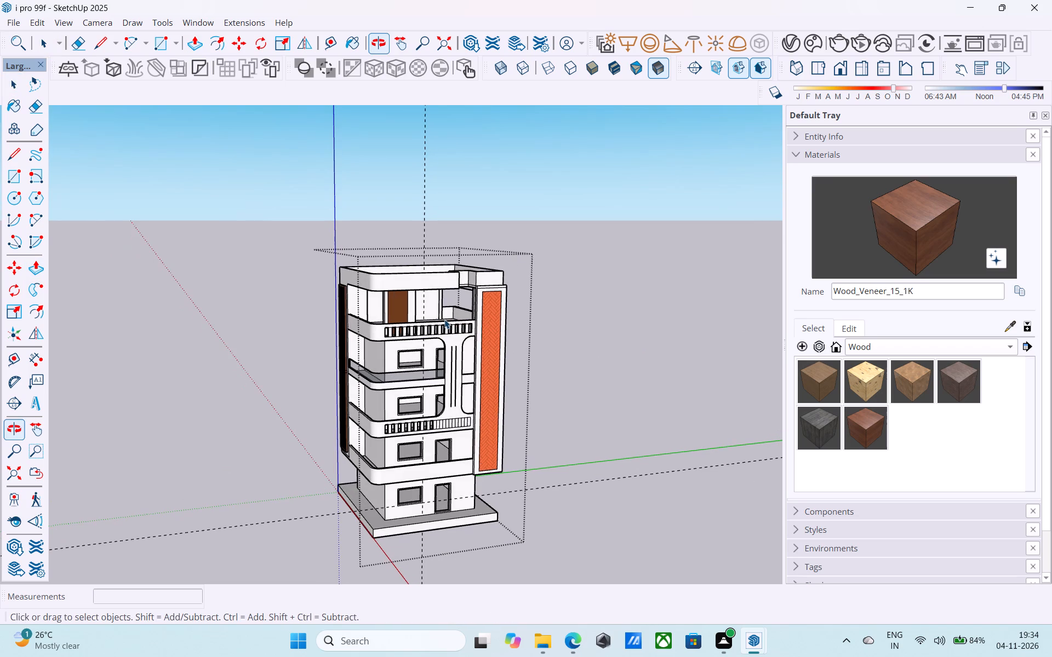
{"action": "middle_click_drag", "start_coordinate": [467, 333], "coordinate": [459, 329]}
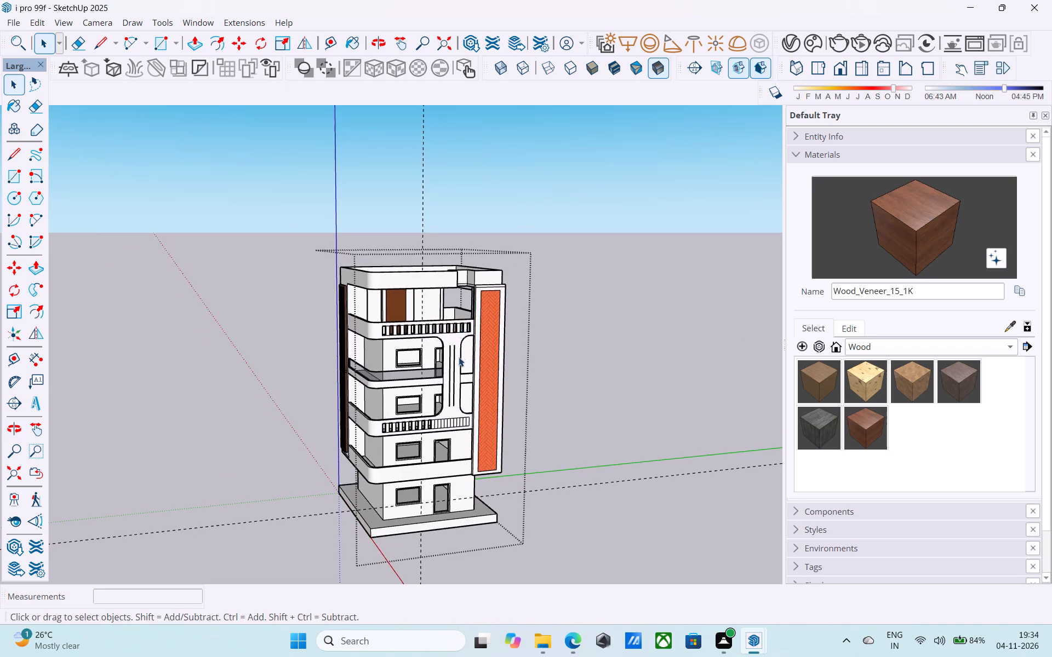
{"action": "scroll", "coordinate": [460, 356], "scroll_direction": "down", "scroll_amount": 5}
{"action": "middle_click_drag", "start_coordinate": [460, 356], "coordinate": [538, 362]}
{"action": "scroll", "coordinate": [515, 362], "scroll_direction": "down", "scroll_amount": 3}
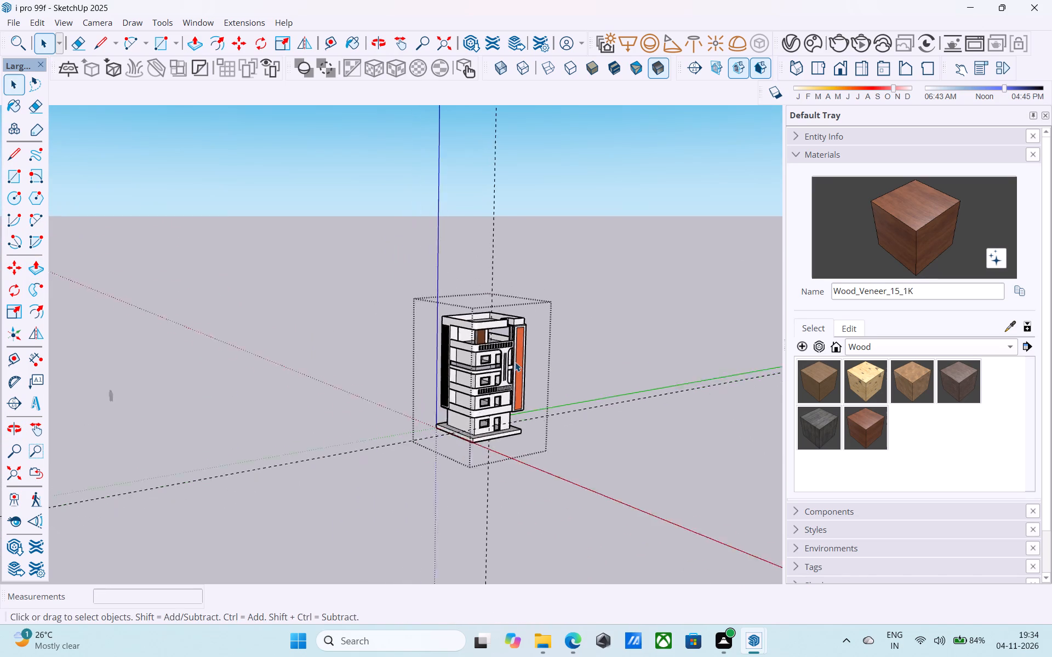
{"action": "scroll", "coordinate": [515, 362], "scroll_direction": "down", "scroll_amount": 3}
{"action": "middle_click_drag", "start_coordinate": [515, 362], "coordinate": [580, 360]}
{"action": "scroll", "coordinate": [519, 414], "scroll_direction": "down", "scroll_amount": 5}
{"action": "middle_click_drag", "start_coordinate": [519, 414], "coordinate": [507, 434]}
Offset the outline of the base plinth's top face 6" inward.
{"action": "scroll", "coordinate": [506, 433], "scroll_direction": "up", "scroll_amount": 5}
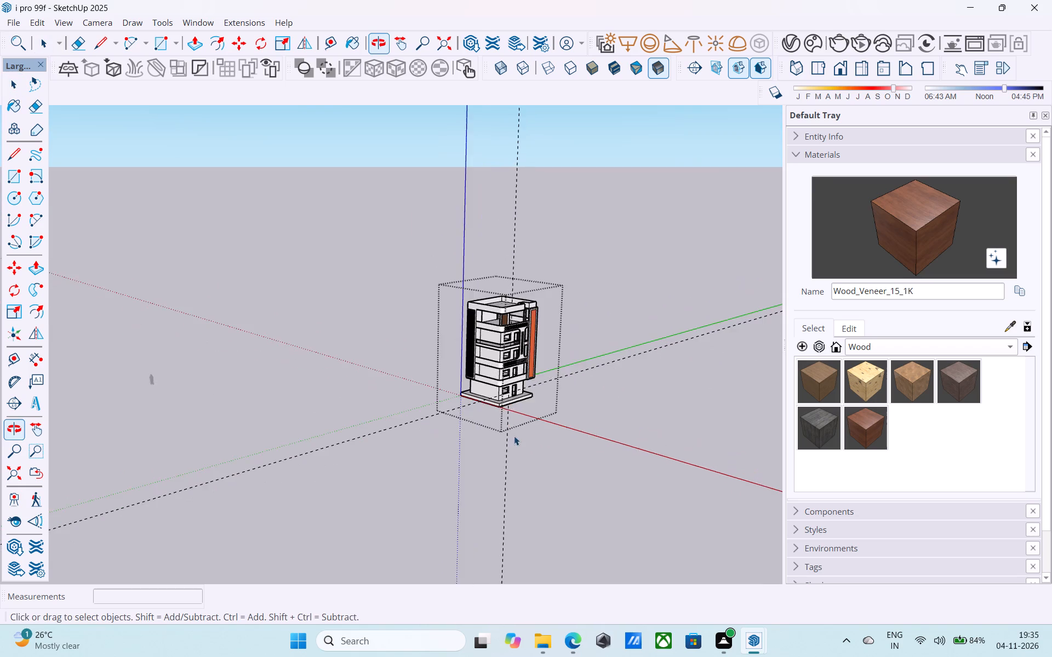
{"action": "scroll", "coordinate": [514, 436], "scroll_direction": "up", "scroll_amount": 16}
{"action": "middle_click_drag", "start_coordinate": [501, 394], "coordinate": [366, 478]}
{"action": "scroll", "coordinate": [342, 373], "scroll_direction": "up", "scroll_amount": 3}
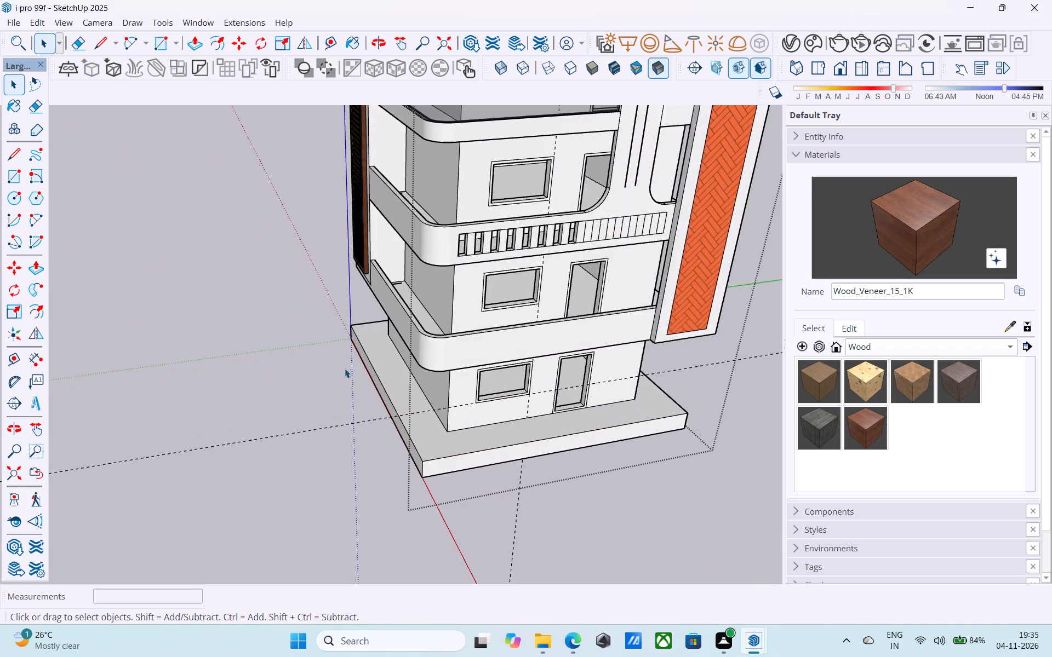
{"action": "scroll", "coordinate": [345, 368], "scroll_direction": "up", "scroll_amount": 7}
{"action": "left_click", "coordinate": [411, 397]}
{"action": "scroll", "coordinate": [410, 393], "scroll_direction": "down", "scroll_amount": 6}
{"action": "key", "text": "f"}
{"action": "left_click", "coordinate": [410, 393]}
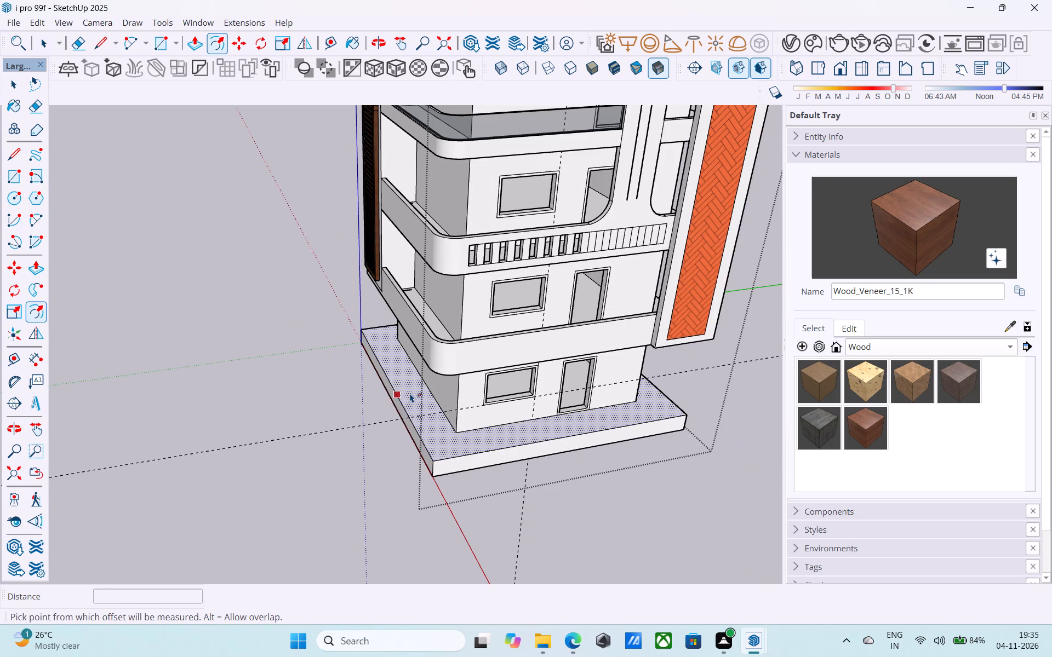
{"action": "key", "text": "6"}
{"action": "key", "text": "shift+quotedbl"}
{"action": "key", "text": "Return"}
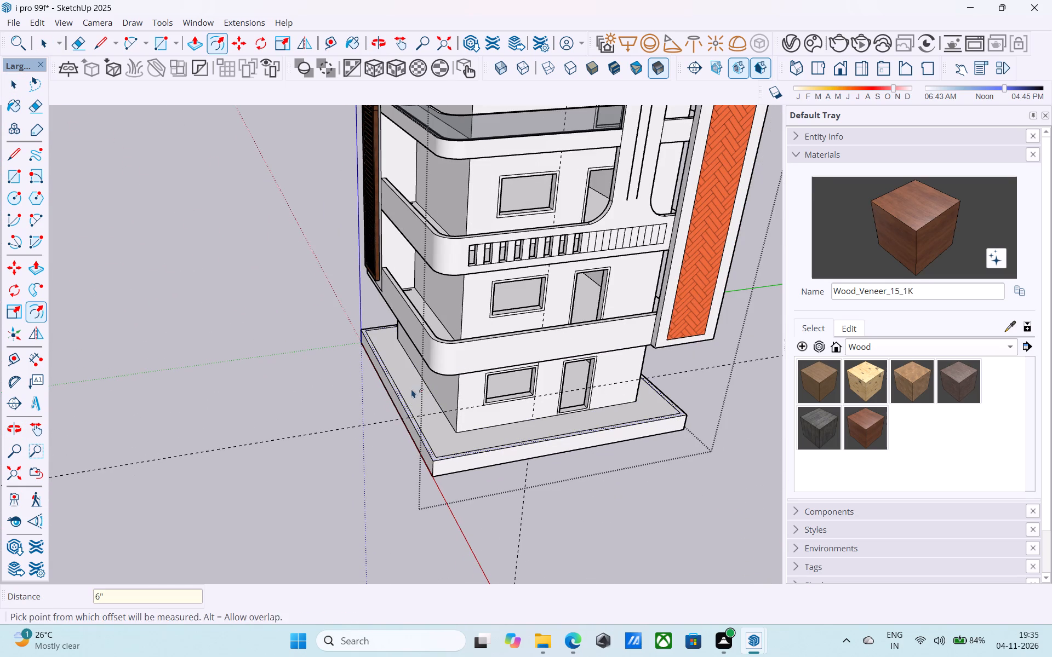
{"action": "key", "text": "space"}
Push/Pull the 6" border on the base plinth's top face up 5' to form the perimeter wall.
{"action": "scroll", "coordinate": [414, 422], "scroll_direction": "up", "scroll_amount": 4}
{"action": "key", "text": "p"}
{"action": "left_click", "coordinate": [414, 422]}
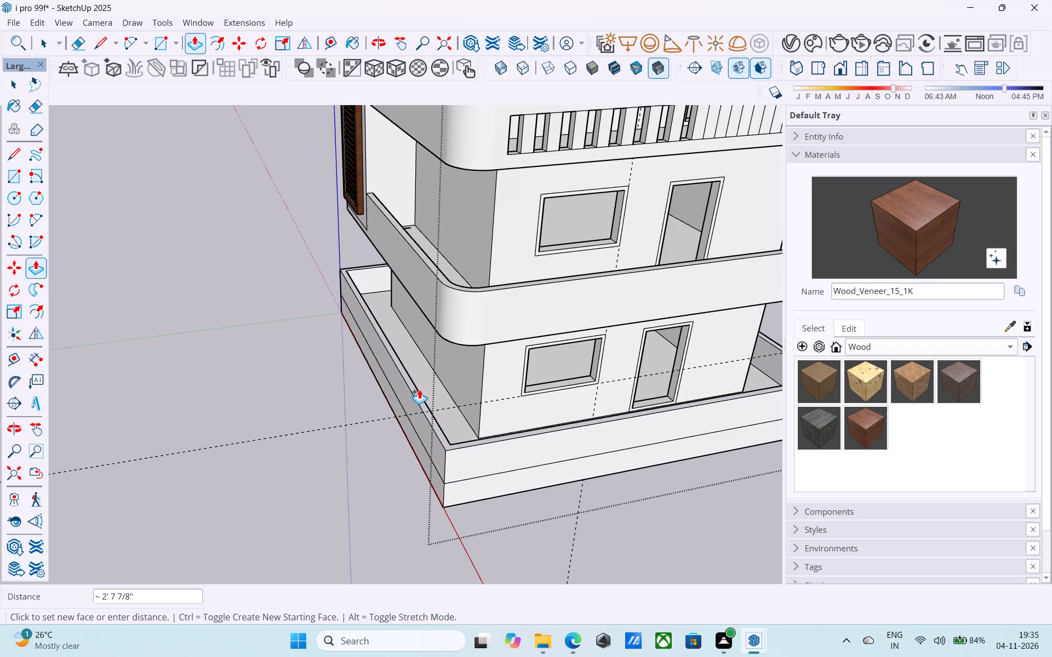
{"action": "type", "text": "5'"}
{"action": "key", "text": "Return"}
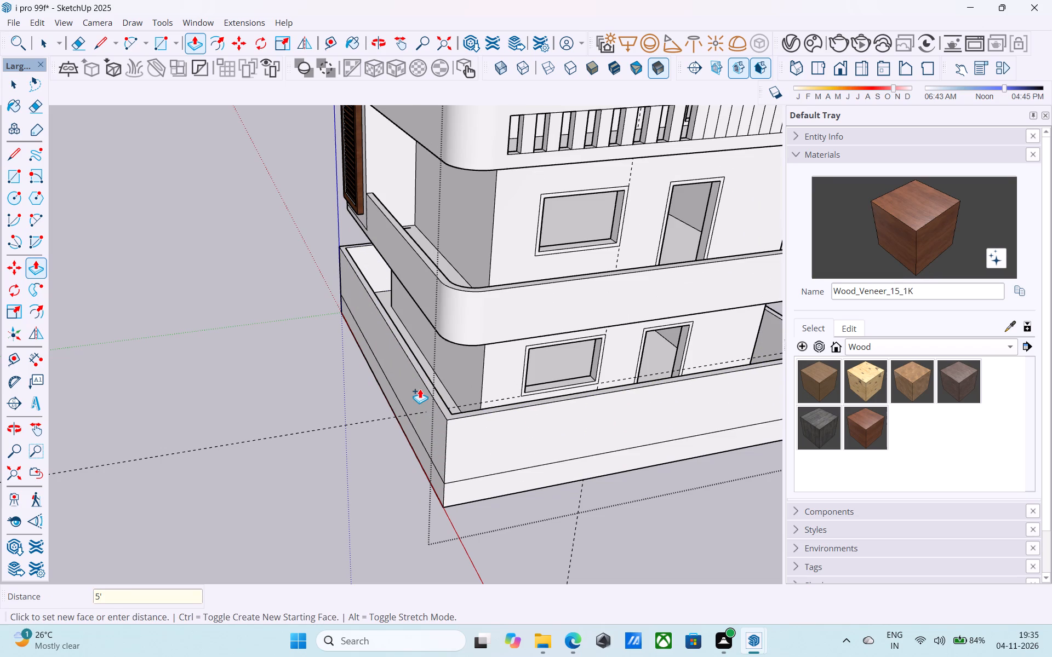
{"action": "key", "text": "space"}
Draw 6" lines along both outer top edges of the perimeter wall from its front corner below the curved balconies.
{"action": "scroll", "coordinate": [417, 389], "scroll_direction": "down", "scroll_amount": 5}
{"action": "middle_click_drag", "start_coordinate": [421, 393], "coordinate": [428, 419]}
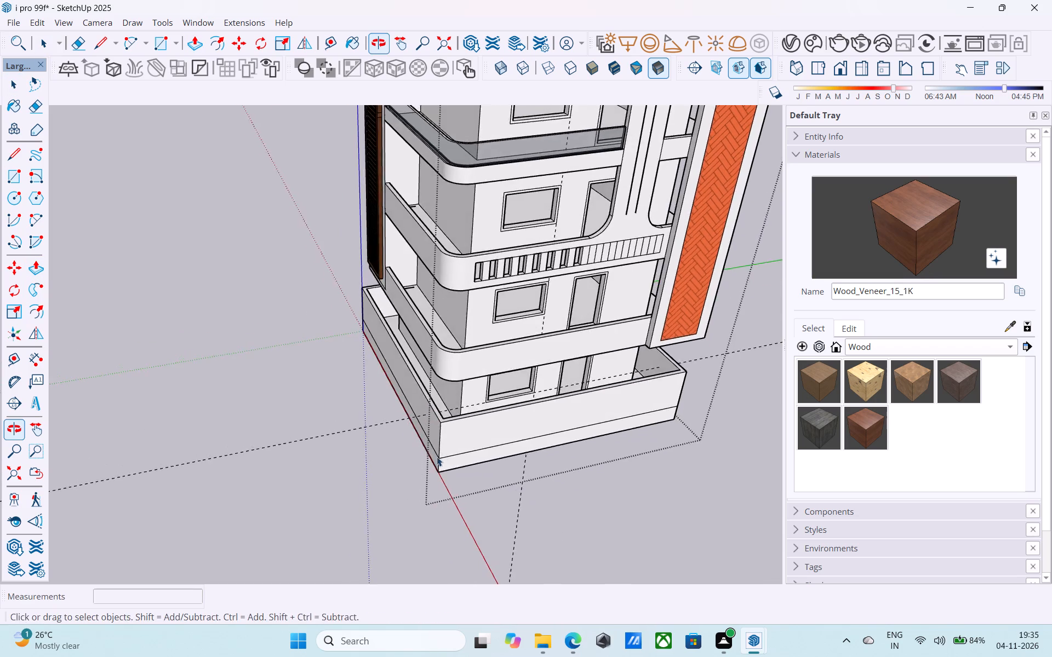
{"action": "scroll", "coordinate": [446, 448], "scroll_direction": "up", "scroll_amount": 6}
{"action": "middle_click_drag", "start_coordinate": [447, 416], "coordinate": [330, 474]}
{"action": "scroll", "coordinate": [298, 446], "scroll_direction": "up", "scroll_amount": 13}
{"action": "scroll", "coordinate": [314, 450], "scroll_direction": "down", "scroll_amount": 5}
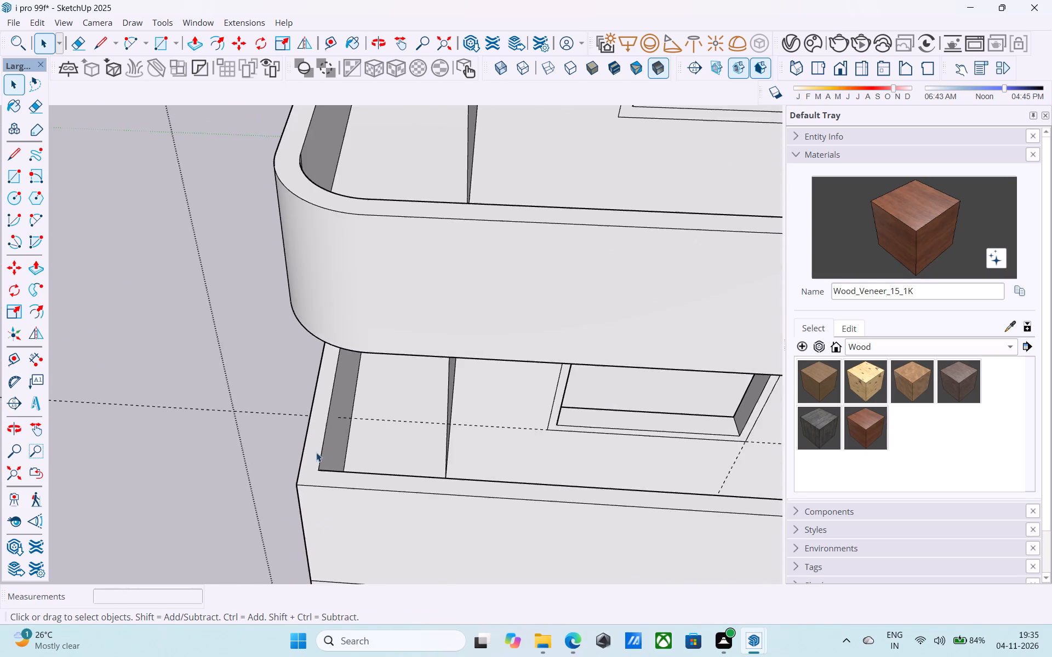
{"action": "scroll", "coordinate": [316, 452], "scroll_direction": "down", "scroll_amount": 1}
{"action": "middle_click_drag", "start_coordinate": [316, 452], "coordinate": [339, 461]}
{"action": "scroll", "coordinate": [313, 470], "scroll_direction": "up", "scroll_amount": 5}
{"action": "scroll", "coordinate": [317, 473], "scroll_direction": "down", "scroll_amount": 6}
{"action": "middle_click_drag", "start_coordinate": [317, 473], "coordinate": [329, 476]}
{"action": "scroll", "coordinate": [329, 494], "scroll_direction": "up", "scroll_amount": 5}
{"action": "key", "text": "l"}
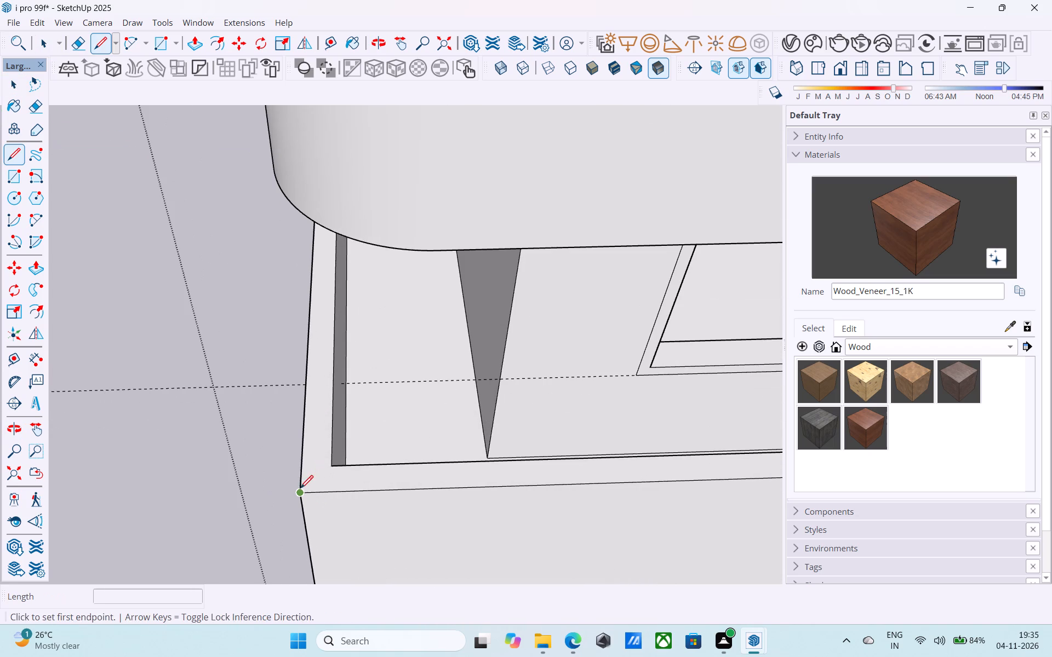
{"action": "left_click", "coordinate": [300, 489]}
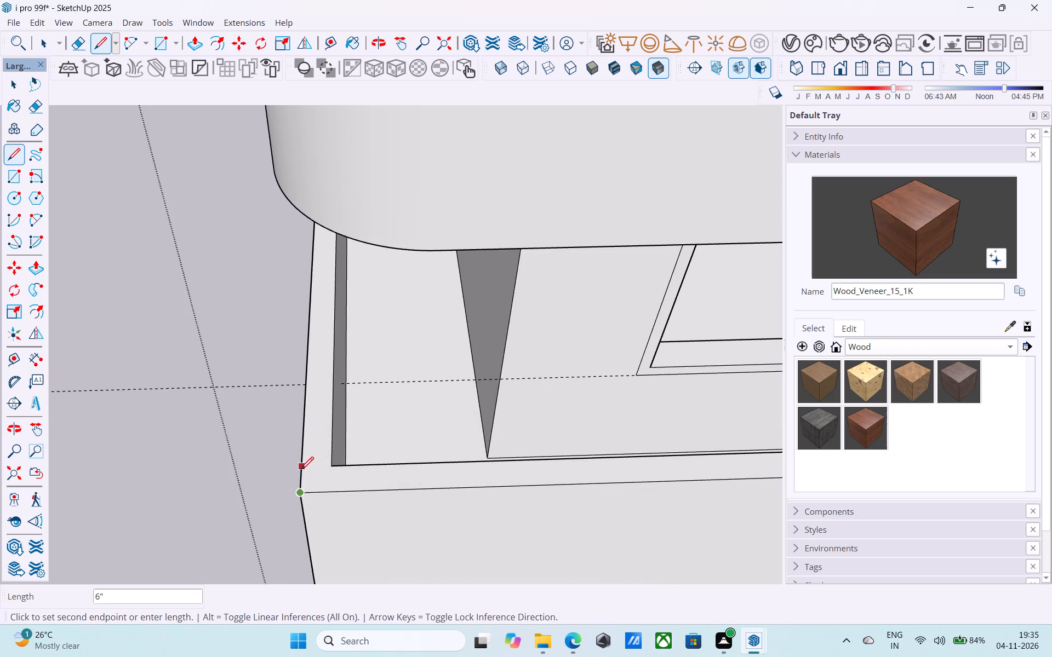
{"action": "left_click", "coordinate": [301, 469]}
{"action": "left_click", "coordinate": [301, 486]}
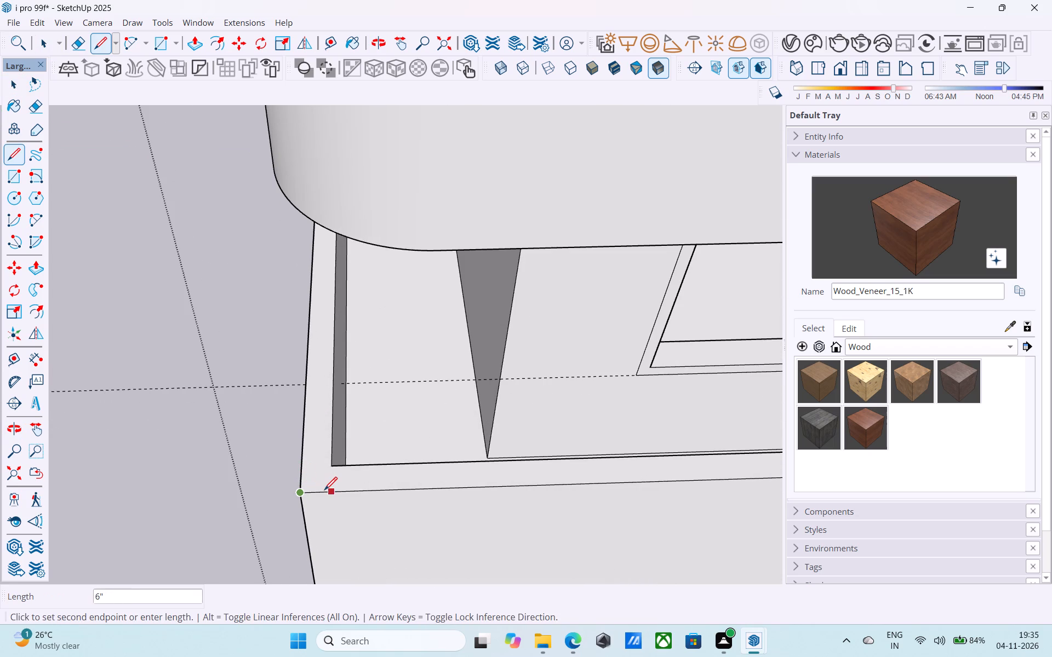
{"action": "left_click", "coordinate": [325, 491]}
Draw an arc across that wall corner joining the ends of the two 6" lines, tangent to both edges.
{"action": "key", "text": "a"}
{"action": "left_click", "coordinate": [332, 494]}
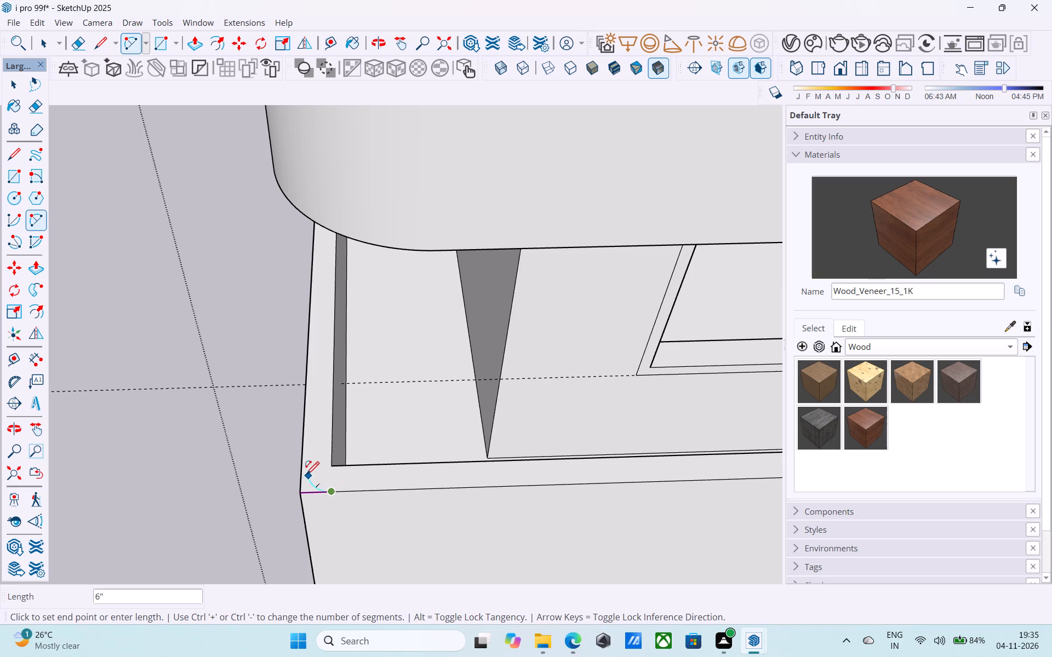
{"action": "double_click", "coordinate": [299, 470]}
{"action": "scroll", "coordinate": [305, 472], "scroll_direction": "down", "scroll_amount": 13}
{"action": "key", "text": "space"}
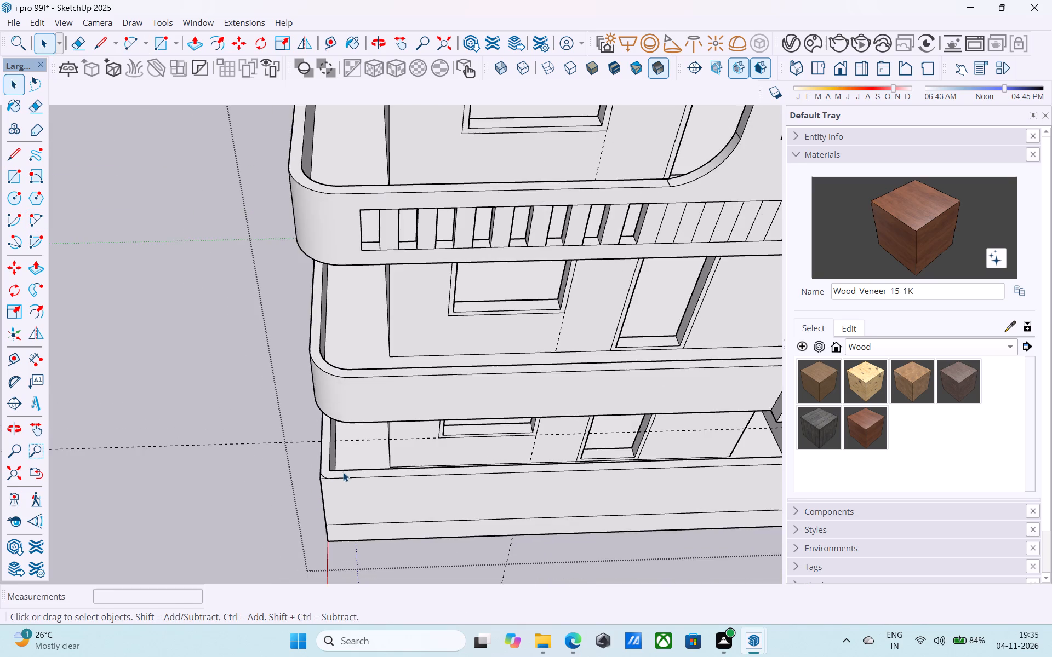
Push the corner sliver outside the arc down 5' to the plinth top, rounding the wall's outer corner.
{"action": "middle_click_drag", "start_coordinate": [343, 472], "coordinate": [437, 443], "text": "shift"}
{"action": "scroll", "coordinate": [387, 470], "scroll_direction": "up", "scroll_amount": 14}
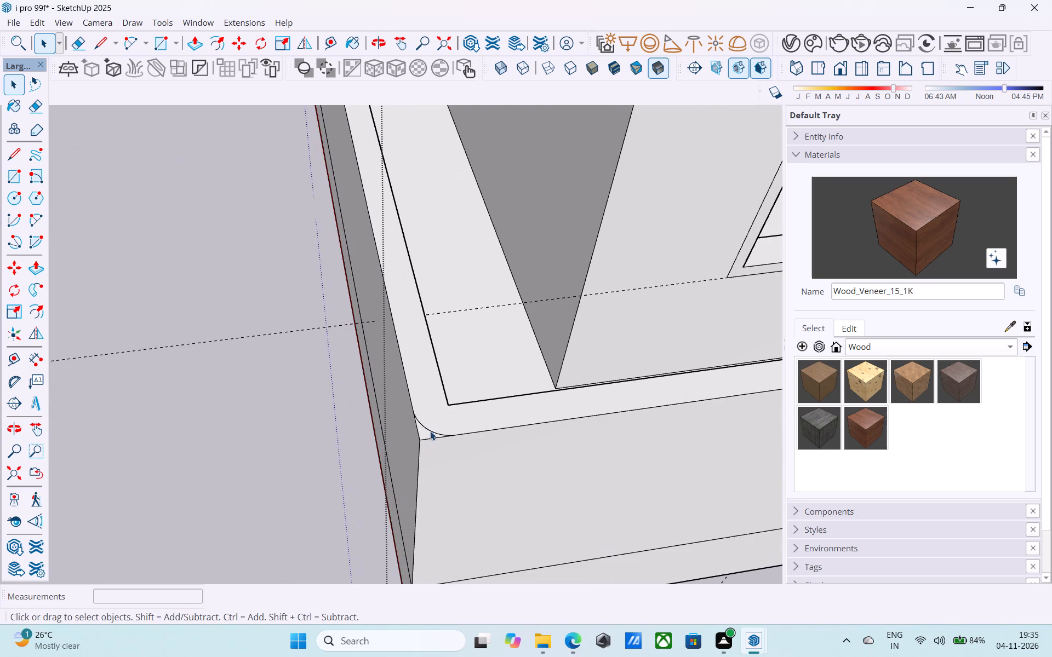
{"action": "left_click", "coordinate": [427, 437]}
{"action": "key", "text": "p"}
{"action": "left_click", "coordinate": [427, 437]}
{"action": "scroll", "coordinate": [482, 520], "scroll_direction": "down", "scroll_amount": 5}
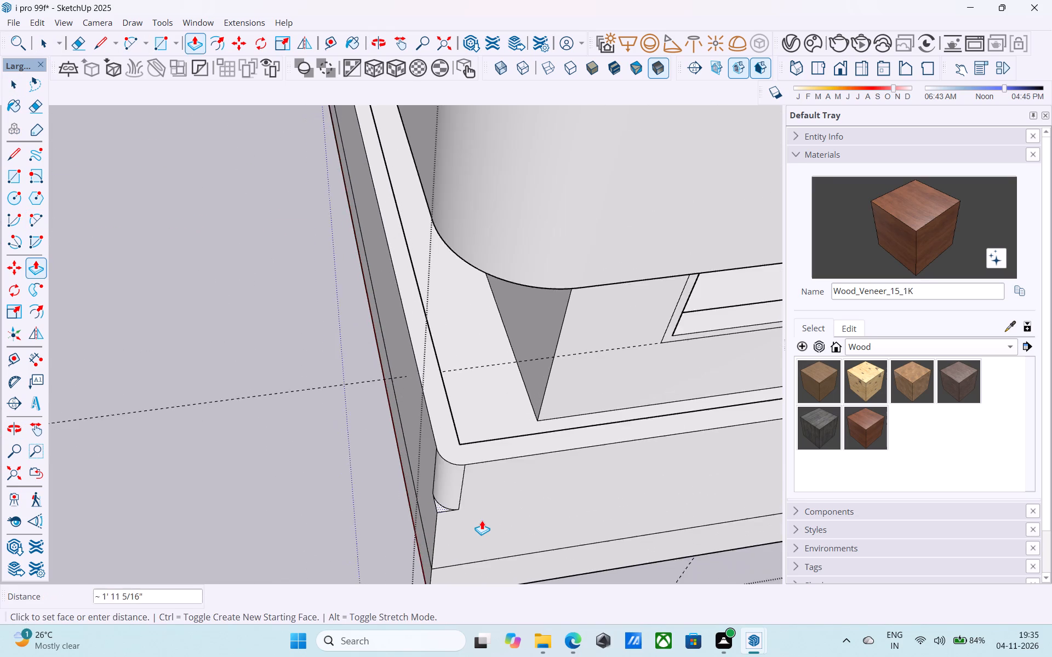
{"action": "middle_click_drag", "start_coordinate": [482, 520], "coordinate": [485, 337]}
{"action": "left_click", "coordinate": [457, 413]}
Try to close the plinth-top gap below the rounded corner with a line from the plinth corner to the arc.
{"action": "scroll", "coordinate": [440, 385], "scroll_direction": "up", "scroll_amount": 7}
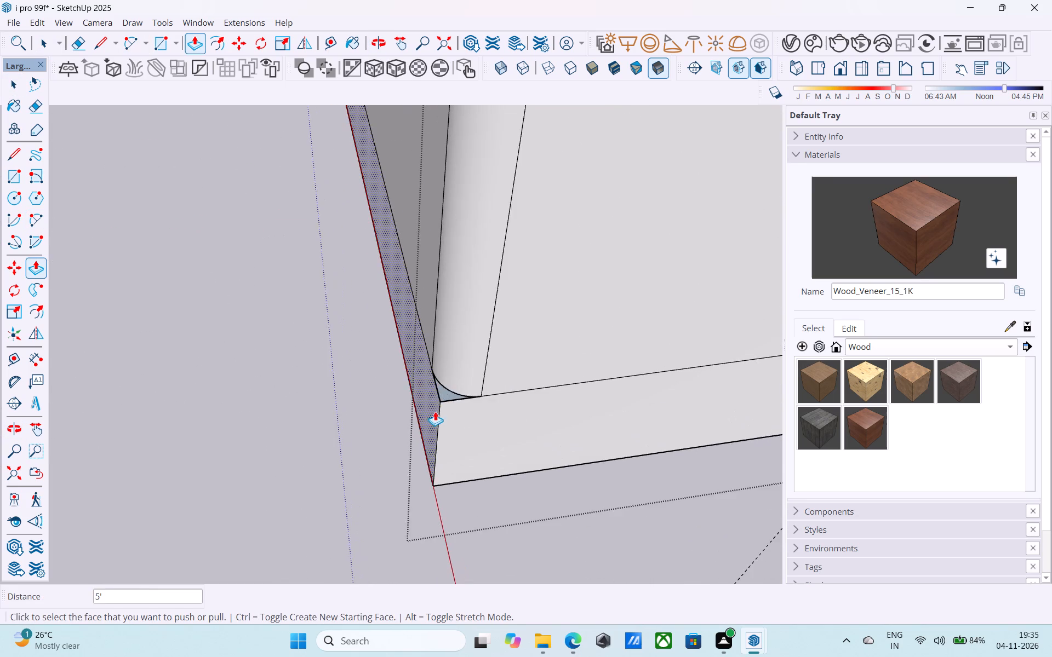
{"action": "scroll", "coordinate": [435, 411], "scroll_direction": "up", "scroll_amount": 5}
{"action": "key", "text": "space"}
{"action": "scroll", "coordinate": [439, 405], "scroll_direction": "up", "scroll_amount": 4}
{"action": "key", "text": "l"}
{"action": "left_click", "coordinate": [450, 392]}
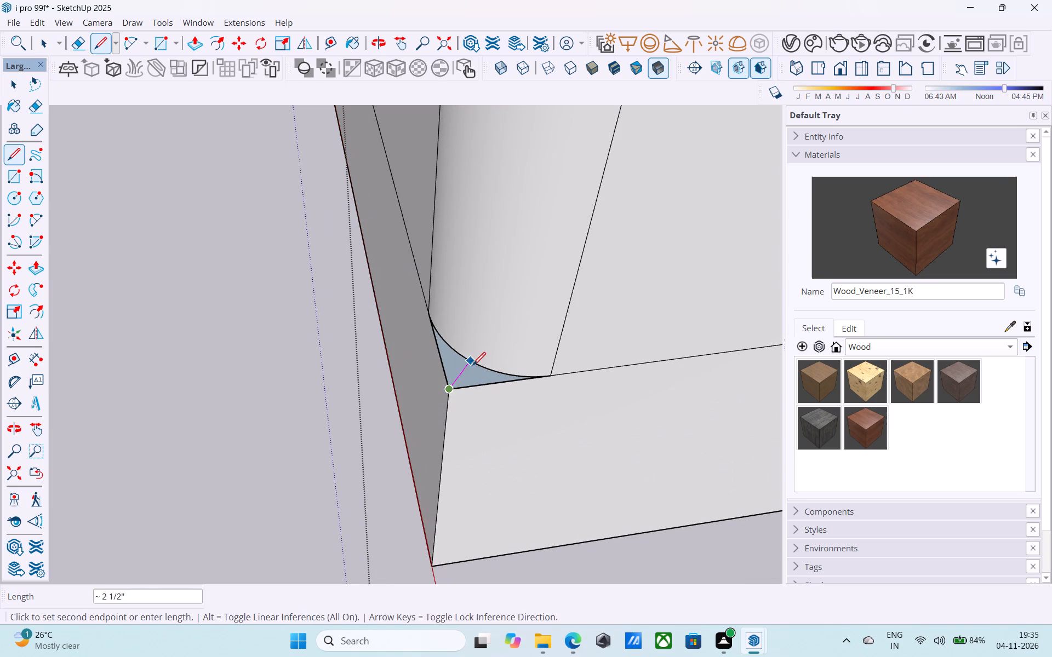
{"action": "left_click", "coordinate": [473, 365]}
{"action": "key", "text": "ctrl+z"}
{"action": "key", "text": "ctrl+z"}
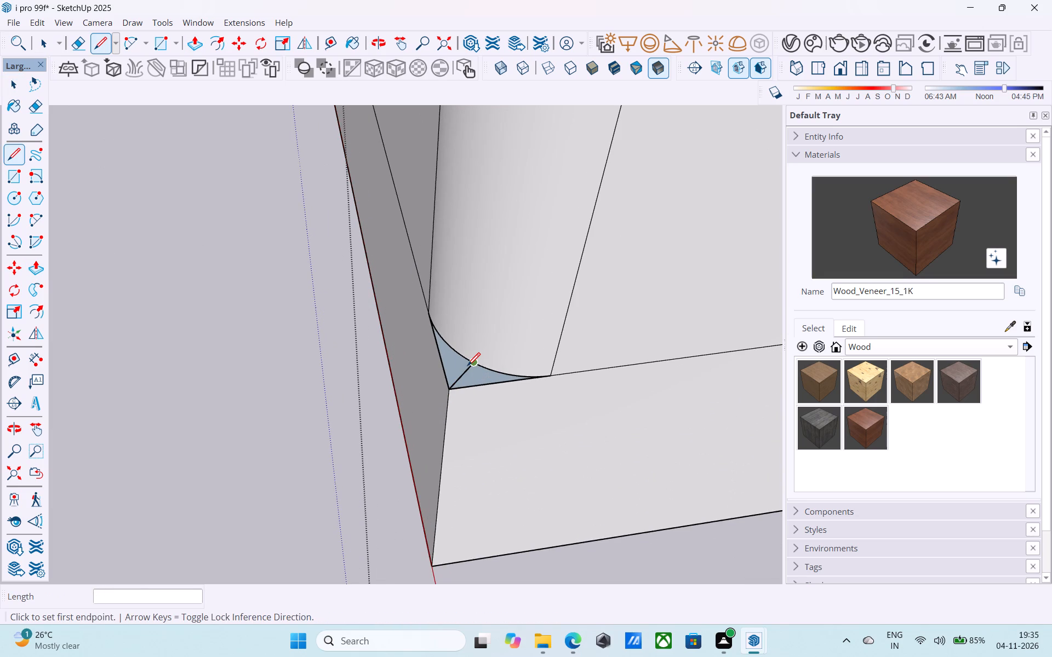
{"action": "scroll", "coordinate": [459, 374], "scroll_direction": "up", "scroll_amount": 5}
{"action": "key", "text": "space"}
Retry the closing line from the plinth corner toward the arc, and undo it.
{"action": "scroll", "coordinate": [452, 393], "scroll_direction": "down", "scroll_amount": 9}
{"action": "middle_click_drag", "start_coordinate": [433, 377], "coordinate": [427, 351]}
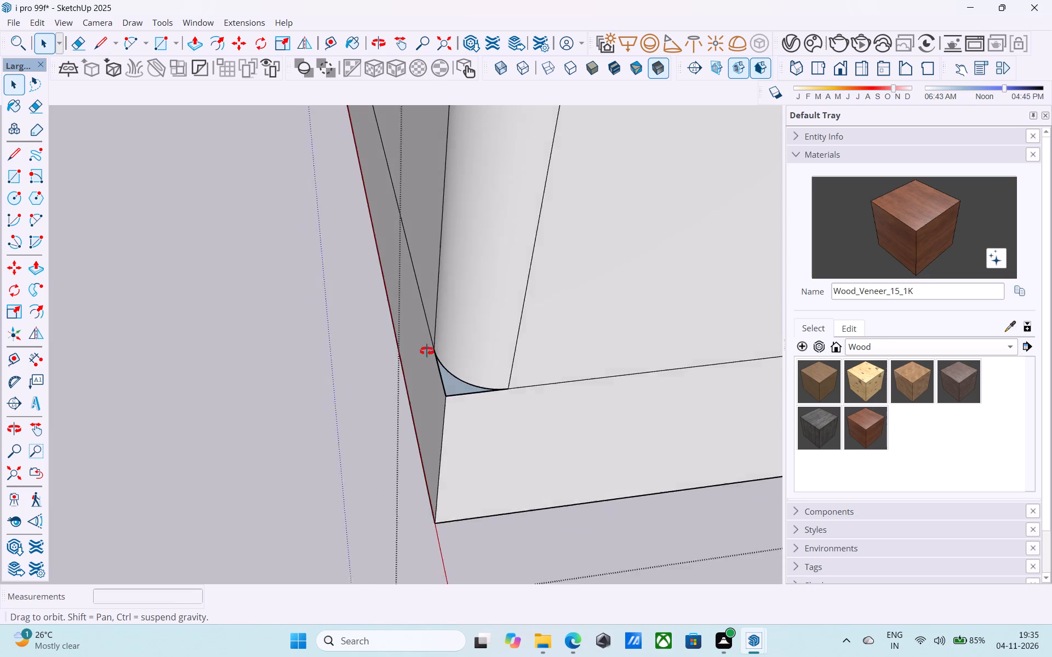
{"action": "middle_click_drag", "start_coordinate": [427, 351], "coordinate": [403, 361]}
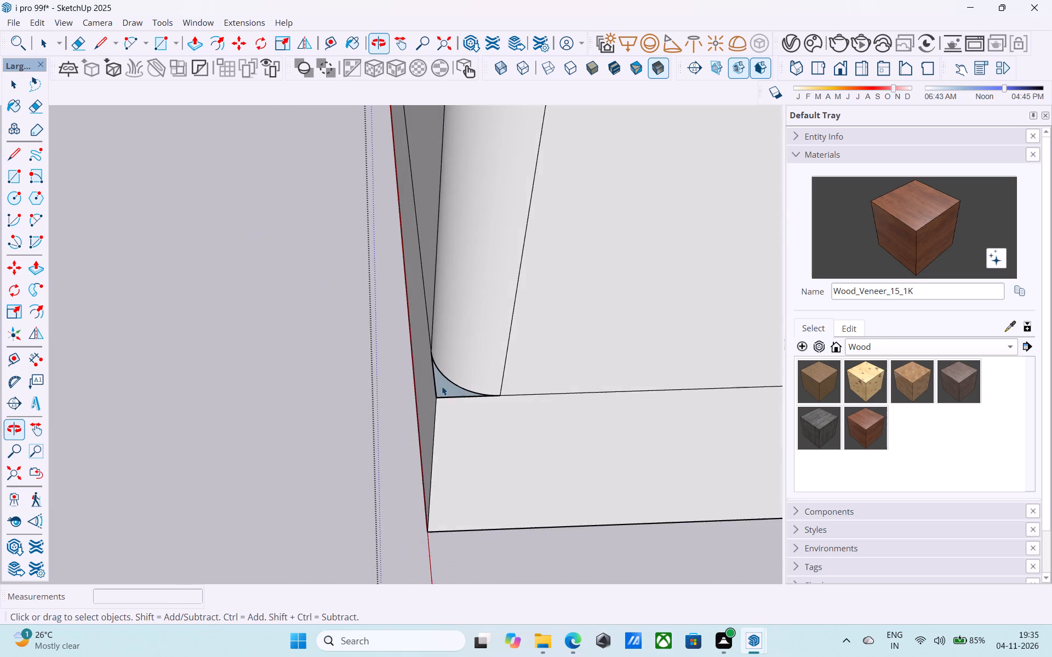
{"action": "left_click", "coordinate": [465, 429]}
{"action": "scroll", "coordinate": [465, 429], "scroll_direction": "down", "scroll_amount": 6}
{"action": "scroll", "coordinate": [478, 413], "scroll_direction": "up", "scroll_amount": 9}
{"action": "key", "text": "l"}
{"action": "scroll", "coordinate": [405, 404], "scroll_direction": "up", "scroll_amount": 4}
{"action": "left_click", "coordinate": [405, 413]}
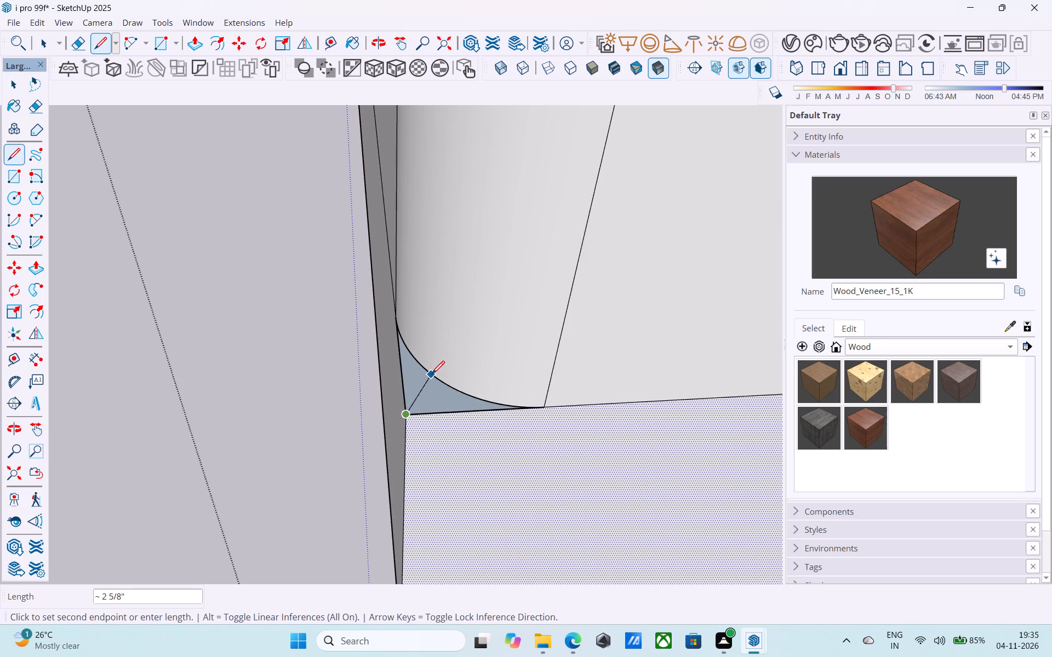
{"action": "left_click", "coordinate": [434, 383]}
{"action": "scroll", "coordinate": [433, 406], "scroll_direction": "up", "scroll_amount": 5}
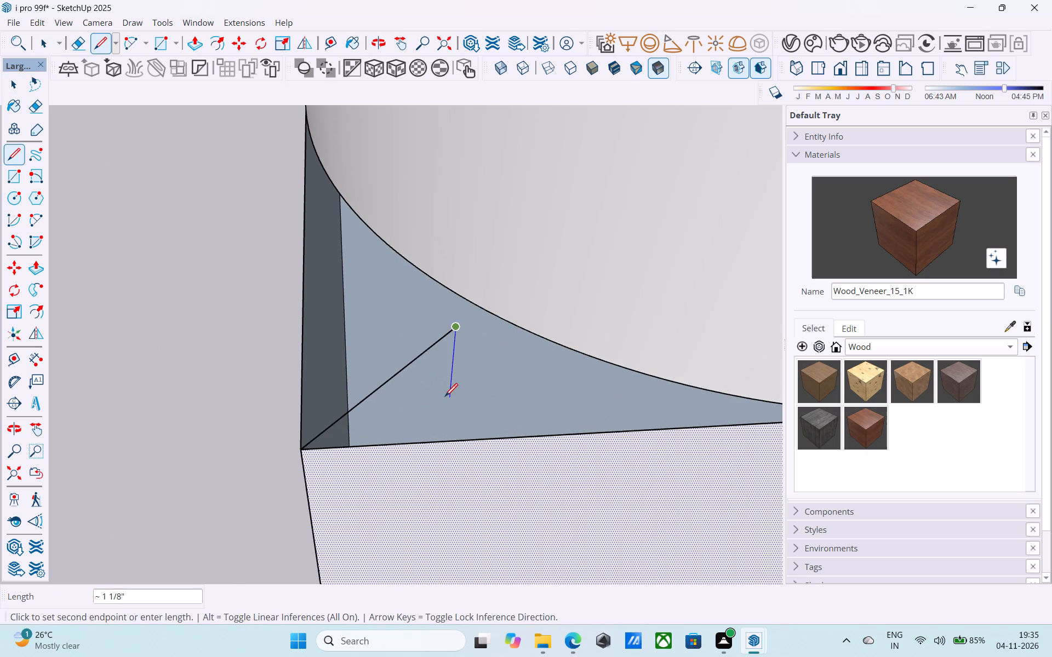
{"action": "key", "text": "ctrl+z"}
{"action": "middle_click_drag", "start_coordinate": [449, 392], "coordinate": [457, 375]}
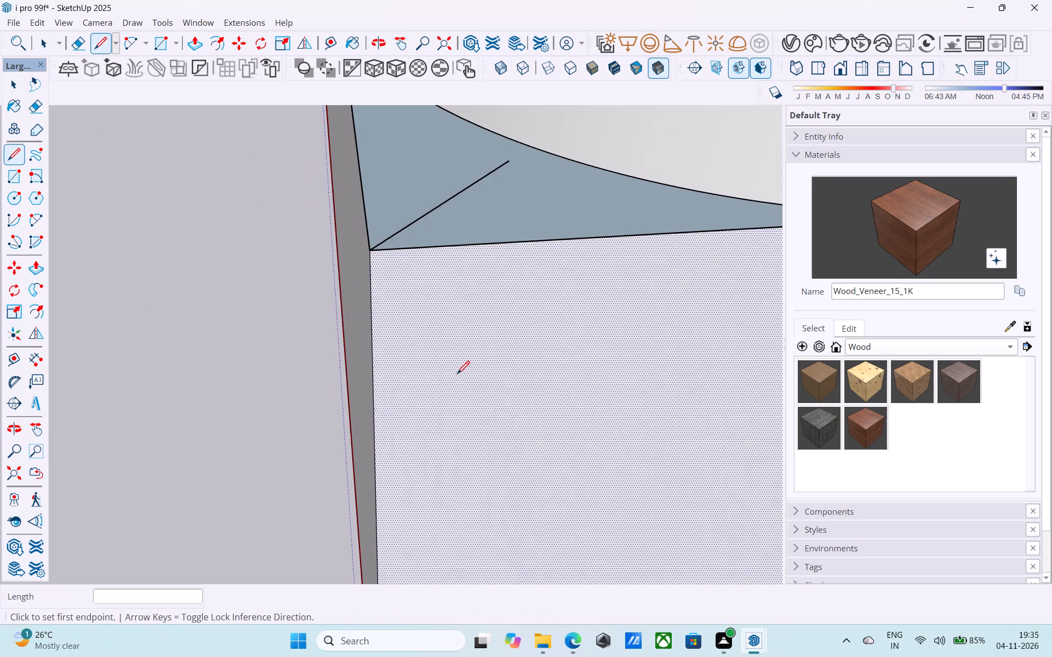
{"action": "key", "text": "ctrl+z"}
Draw a line from the arc's midpoint to the plinth corner to fill the gap below the rounded wall corner.
{"action": "scroll", "coordinate": [452, 374], "scroll_direction": "down", "scroll_amount": 5}
{"action": "middle_click_drag", "start_coordinate": [452, 374], "coordinate": [419, 456], "text": "shift"}
{"action": "left_click", "coordinate": [447, 299]}
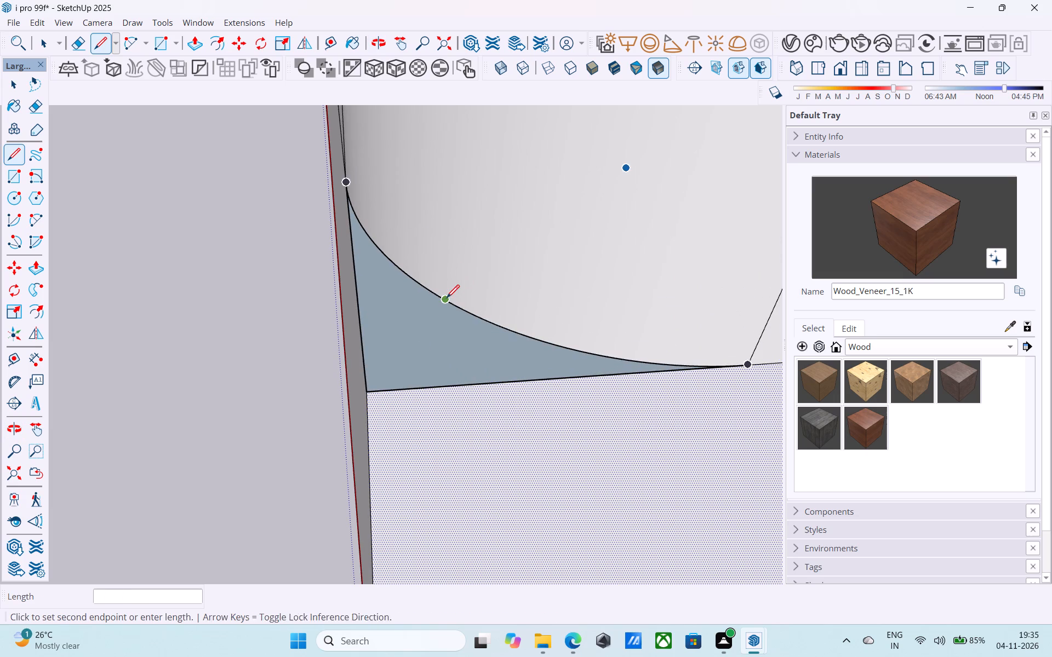
{"action": "left_click", "coordinate": [365, 390]}
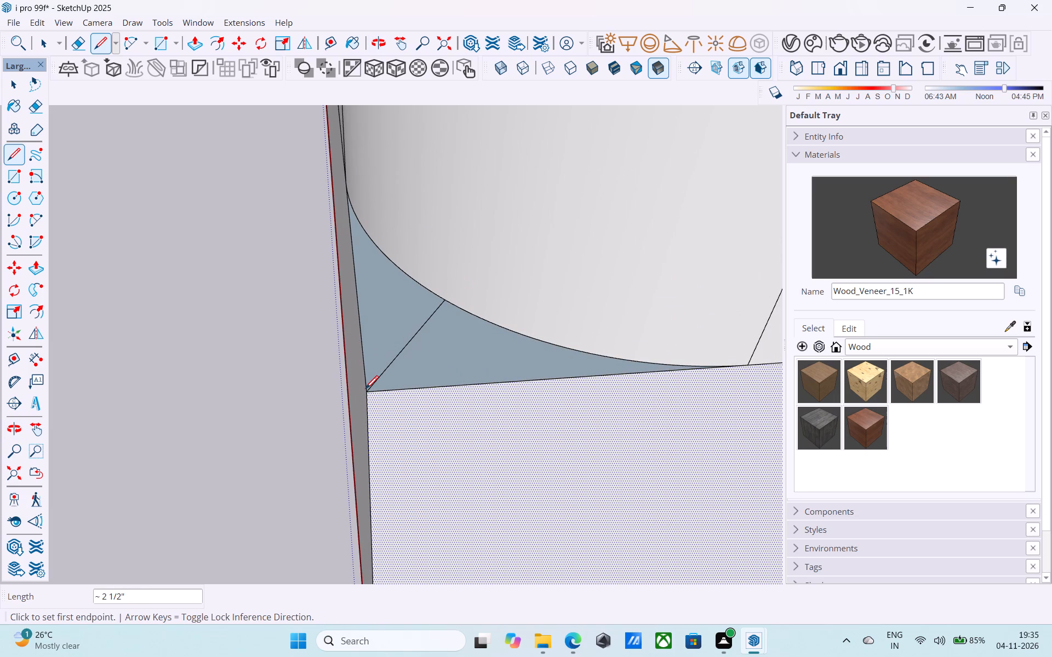
{"action": "key", "text": "space"}
Reverse the two small corner faces on the plinth top below the rounded wall.
{"action": "left_click", "coordinate": [415, 373]}
{"action": "right_click", "coordinate": [415, 373]}
{"action": "left_click", "coordinate": [481, 229]}
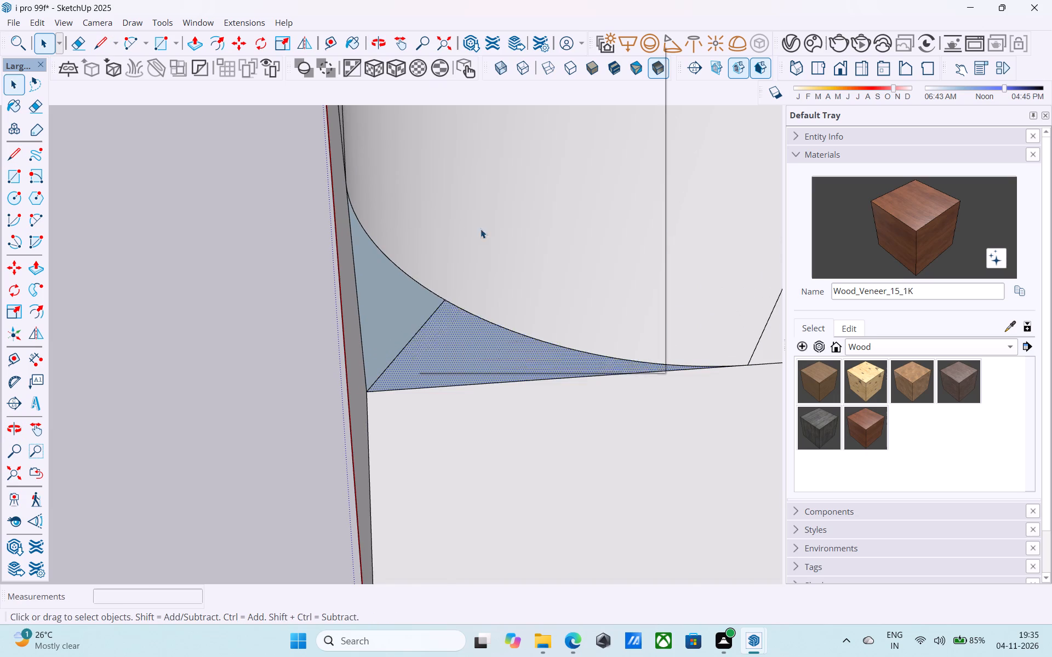
{"action": "left_click", "coordinate": [407, 321]}
{"action": "right_click", "coordinate": [407, 321]}
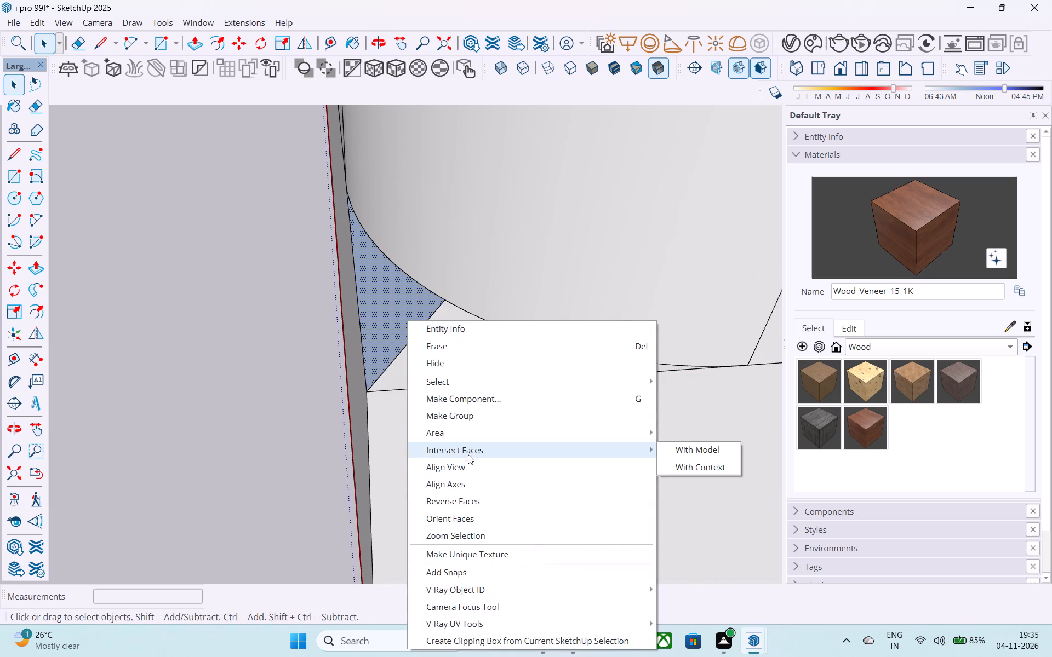
{"action": "left_click", "coordinate": [475, 500]}
Erase the diagonal line dividing the two small corner faces on the plinth top.
{"action": "key", "text": "e"}
{"action": "left_click_drag", "start_coordinate": [414, 347], "coordinate": [405, 341]}
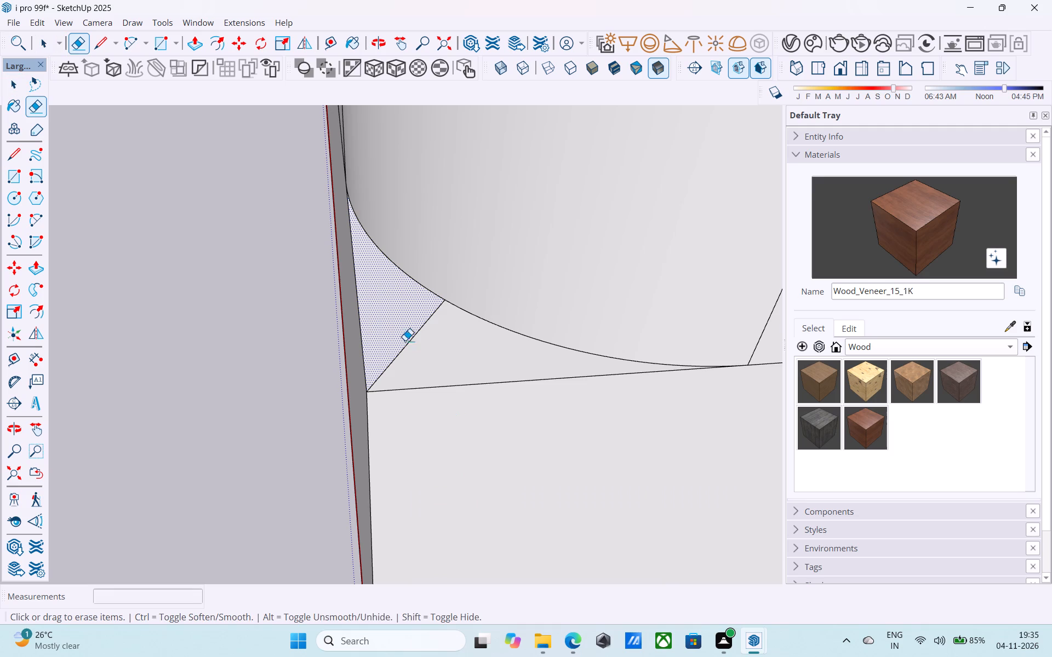
{"action": "left_click_drag", "start_coordinate": [405, 341], "coordinate": [391, 331]}
{"action": "scroll", "coordinate": [398, 330], "scroll_direction": "down", "scroll_amount": 20}
{"action": "scroll", "coordinate": [398, 330], "scroll_direction": "down", "scroll_amount": 13}
{"action": "key", "text": "space"}
Draw a short line across the perimeter wall's top from its inner corner near the brick panel to the front outer edge.
{"action": "middle_click_drag", "start_coordinate": [407, 368], "coordinate": [440, 404], "text": "shift"}
{"action": "scroll", "coordinate": [449, 374], "scroll_direction": "down", "scroll_amount": 4}
{"action": "middle_click_drag", "start_coordinate": [422, 373], "coordinate": [430, 370]}
{"action": "scroll", "coordinate": [488, 351], "scroll_direction": "down", "scroll_amount": 6}
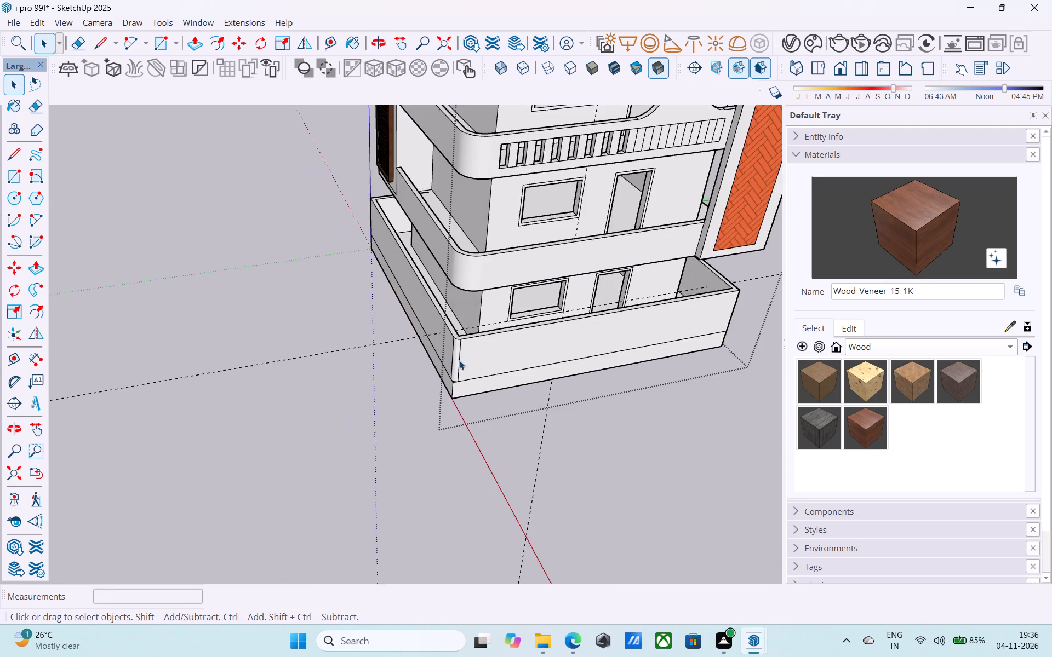
{"action": "scroll", "coordinate": [459, 360], "scroll_direction": "down", "scroll_amount": 7}
{"action": "middle_click_drag", "start_coordinate": [394, 349], "coordinate": [339, 257]}
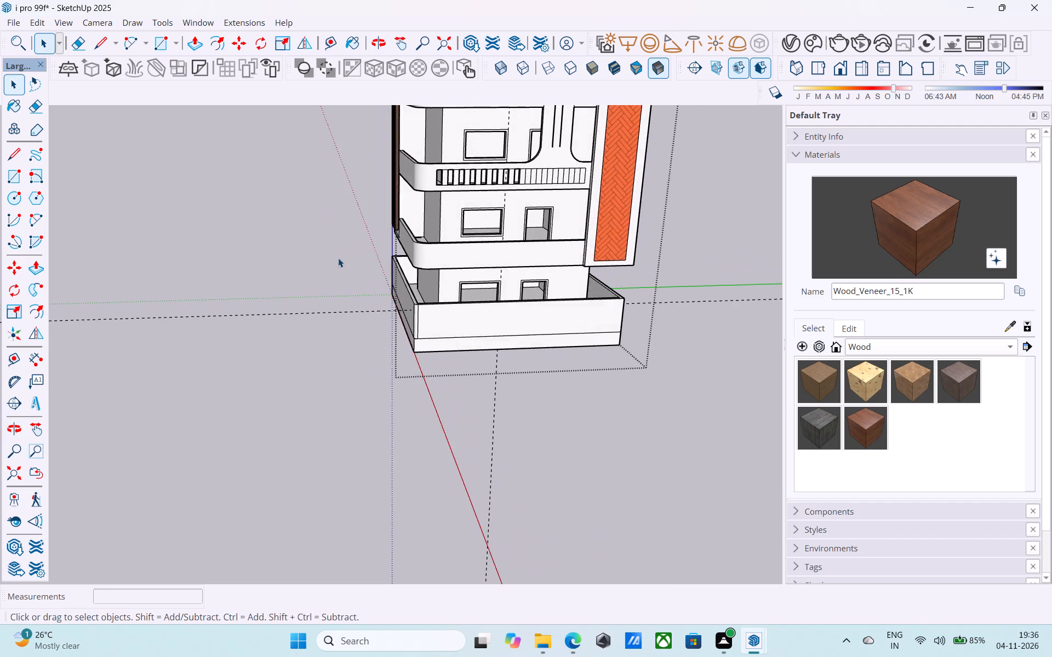
{"action": "scroll", "coordinate": [345, 261], "scroll_direction": "down", "scroll_amount": 6}
{"action": "middle_click_drag", "start_coordinate": [518, 310], "coordinate": [506, 310]}
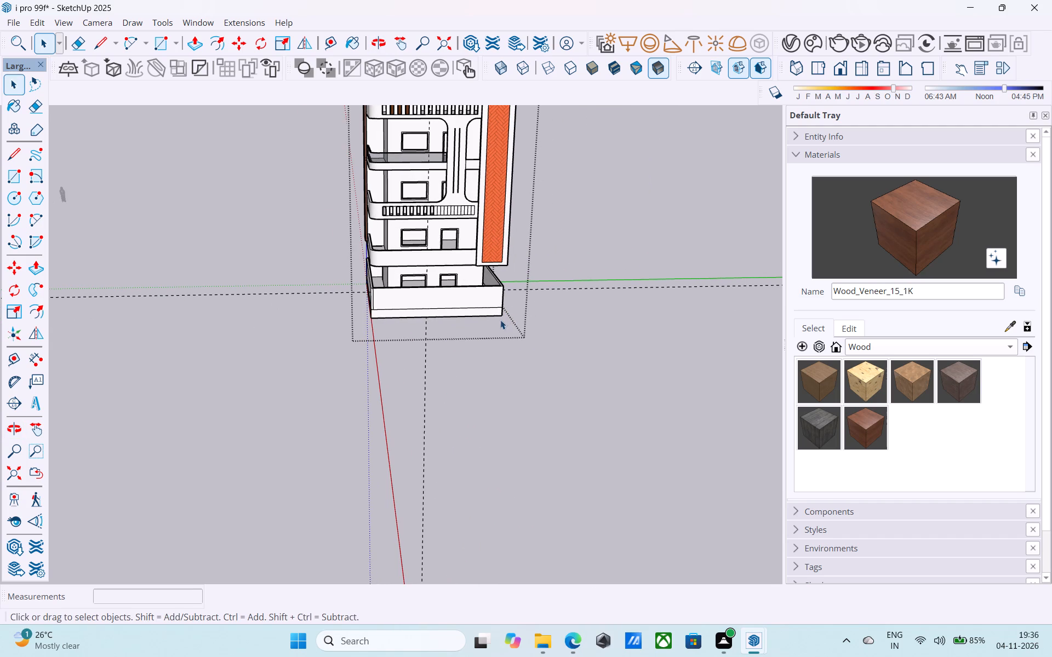
{"action": "middle_click_drag", "start_coordinate": [494, 317], "coordinate": [459, 318]}
{"action": "scroll", "coordinate": [423, 302], "scroll_direction": "up", "scroll_amount": 9}
{"action": "middle_click_drag", "start_coordinate": [426, 306], "coordinate": [425, 306]}
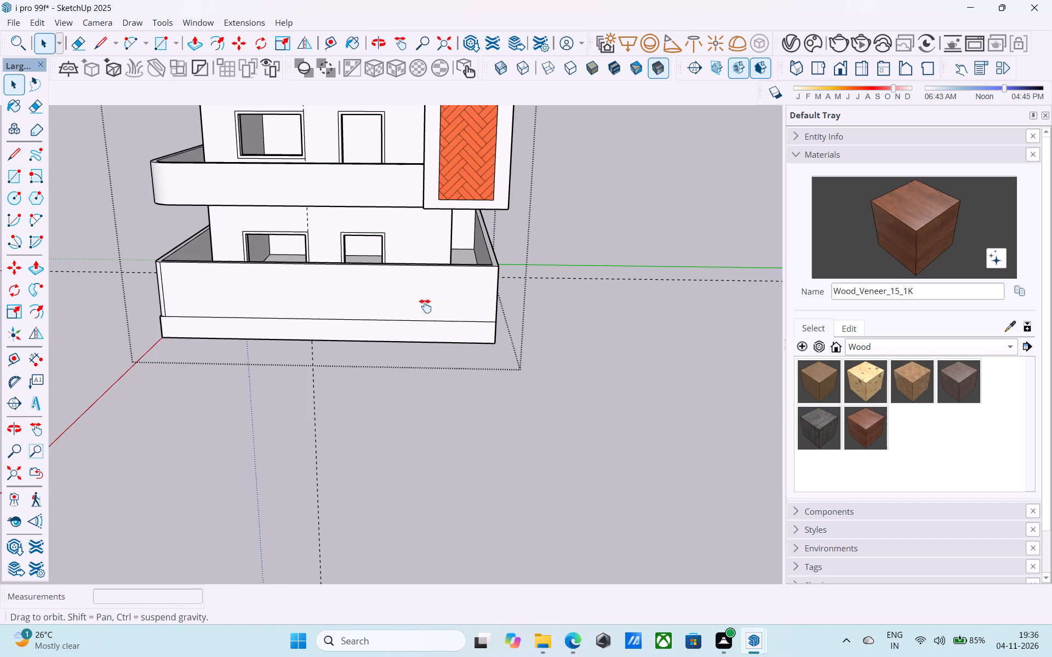
{"action": "middle_click_drag", "start_coordinate": [425, 306], "coordinate": [530, 319]}
{"action": "middle_click_drag", "start_coordinate": [530, 319], "coordinate": [524, 412]}
{"action": "scroll", "coordinate": [527, 368], "scroll_direction": "up", "scroll_amount": 5}
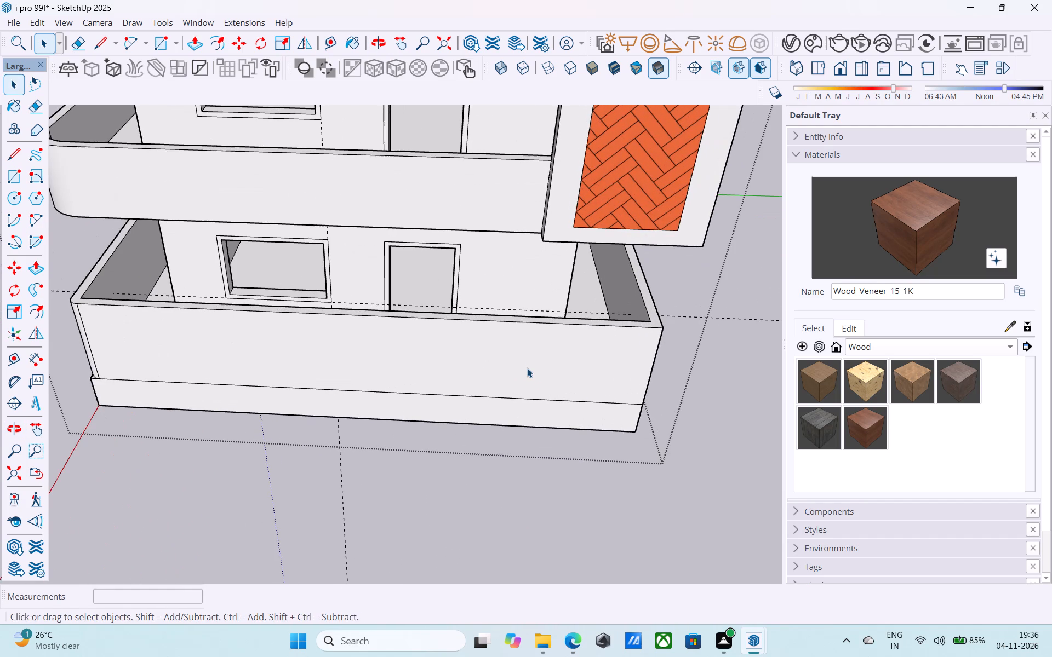
{"action": "scroll", "coordinate": [555, 356], "scroll_direction": "down", "scroll_amount": 4}
{"action": "middle_click_drag", "start_coordinate": [555, 356], "coordinate": [557, 337], "text": "shift"}
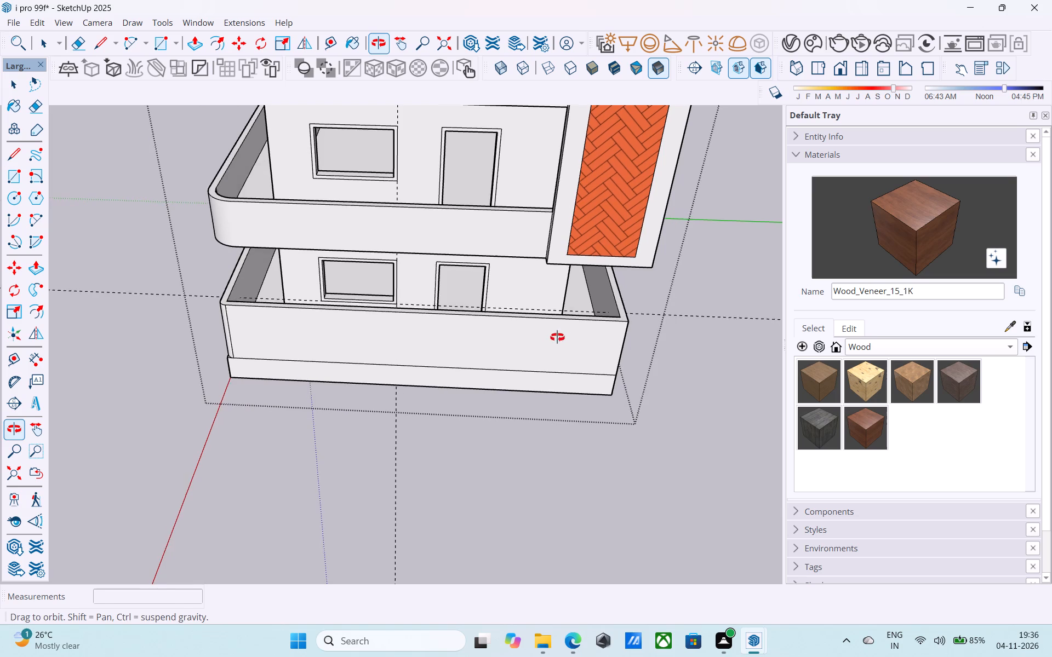
{"action": "middle_click_drag", "start_coordinate": [557, 337], "coordinate": [559, 335], "text": "shift"}
{"action": "scroll", "coordinate": [559, 335], "scroll_direction": "down", "scroll_amount": 1}
{"action": "middle_click_drag", "start_coordinate": [559, 335], "coordinate": [549, 410]}
{"action": "scroll", "coordinate": [568, 396], "scroll_direction": "up", "scroll_amount": 3}
{"action": "key", "text": "l"}
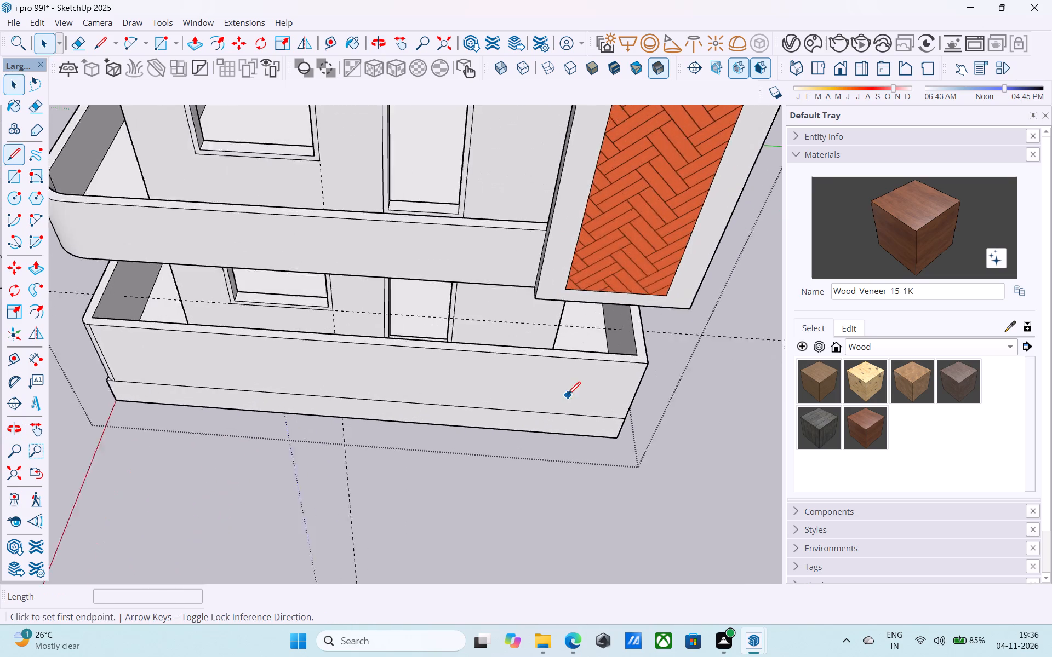
{"action": "scroll", "coordinate": [568, 396], "scroll_direction": "up", "scroll_amount": 9}
{"action": "scroll", "coordinate": [644, 354], "scroll_direction": "up", "scroll_amount": 1}
{"action": "left_click", "coordinate": [650, 349]}
{"action": "scroll", "coordinate": [650, 349], "scroll_direction": "down", "scroll_amount": 6}
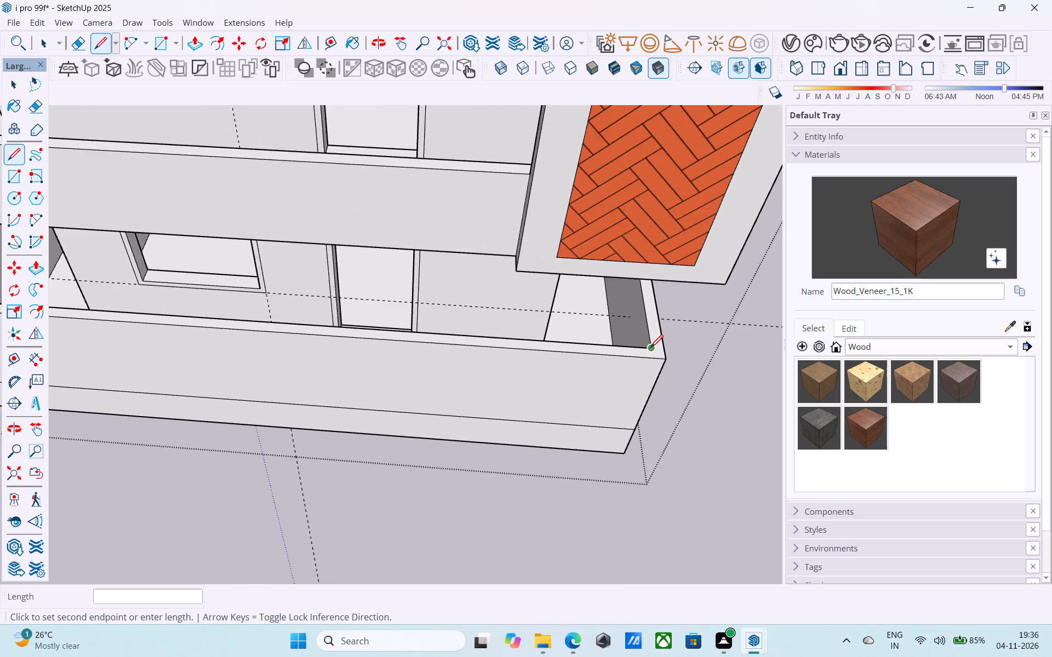
{"action": "scroll", "coordinate": [650, 349], "scroll_direction": "down", "scroll_amount": 1}
{"action": "left_click", "coordinate": [648, 356]}
{"action": "scroll", "coordinate": [648, 356], "scroll_direction": "down", "scroll_amount": 7}
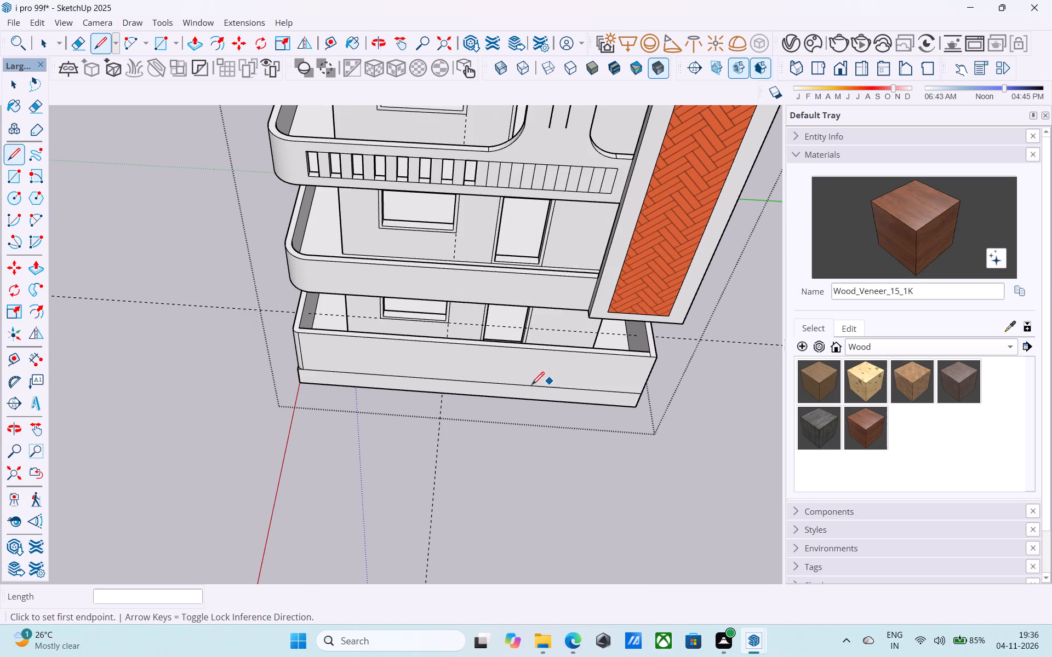
{"action": "key", "text": "space"}
{"action": "key", "text": "space"}
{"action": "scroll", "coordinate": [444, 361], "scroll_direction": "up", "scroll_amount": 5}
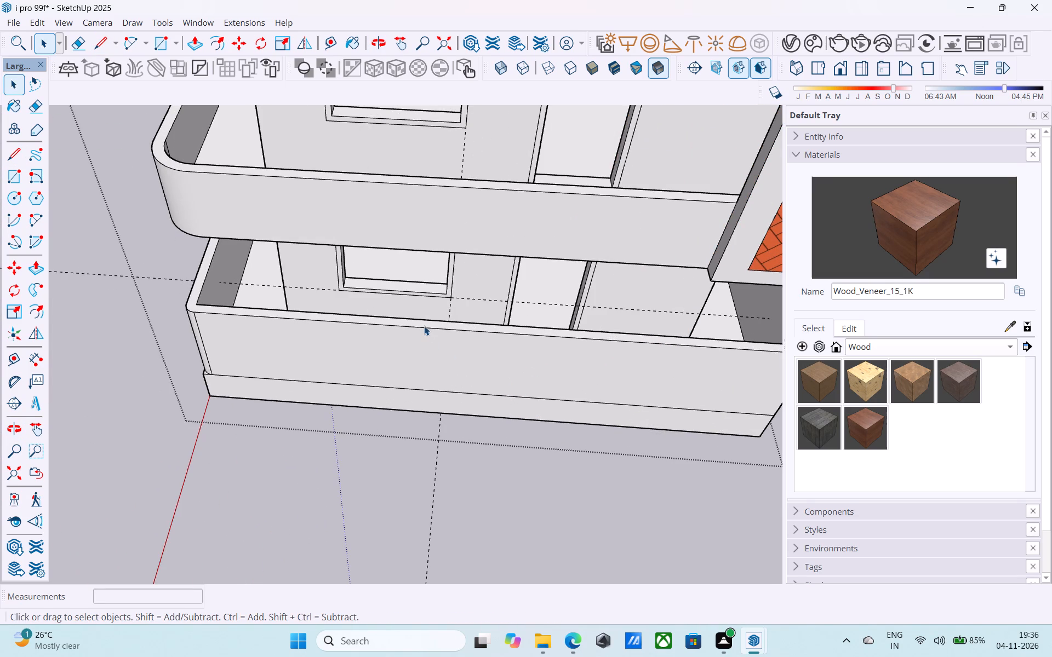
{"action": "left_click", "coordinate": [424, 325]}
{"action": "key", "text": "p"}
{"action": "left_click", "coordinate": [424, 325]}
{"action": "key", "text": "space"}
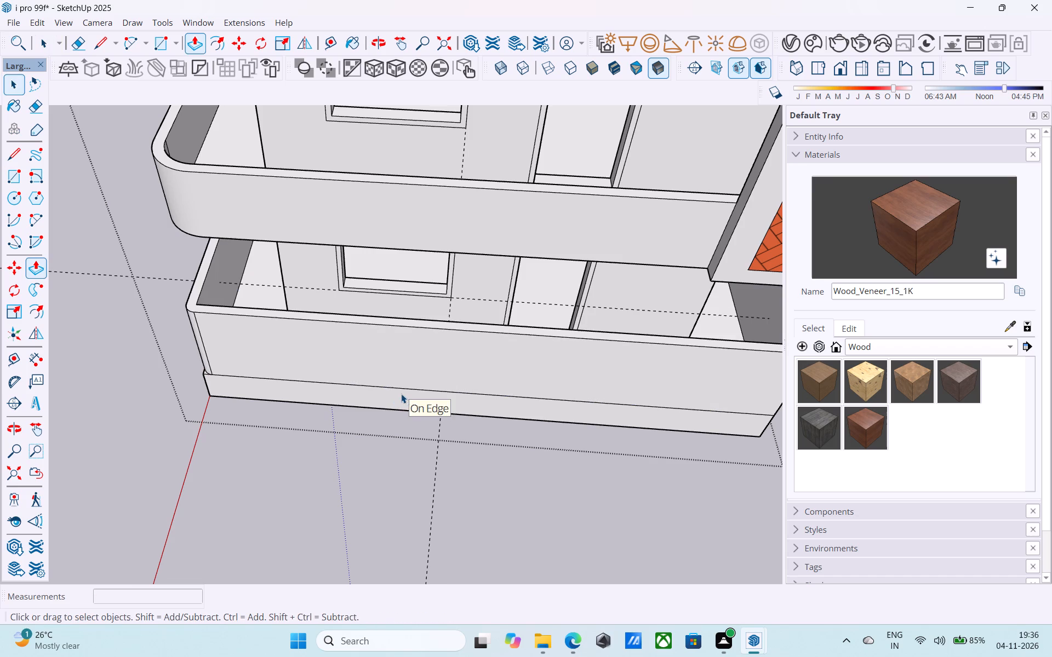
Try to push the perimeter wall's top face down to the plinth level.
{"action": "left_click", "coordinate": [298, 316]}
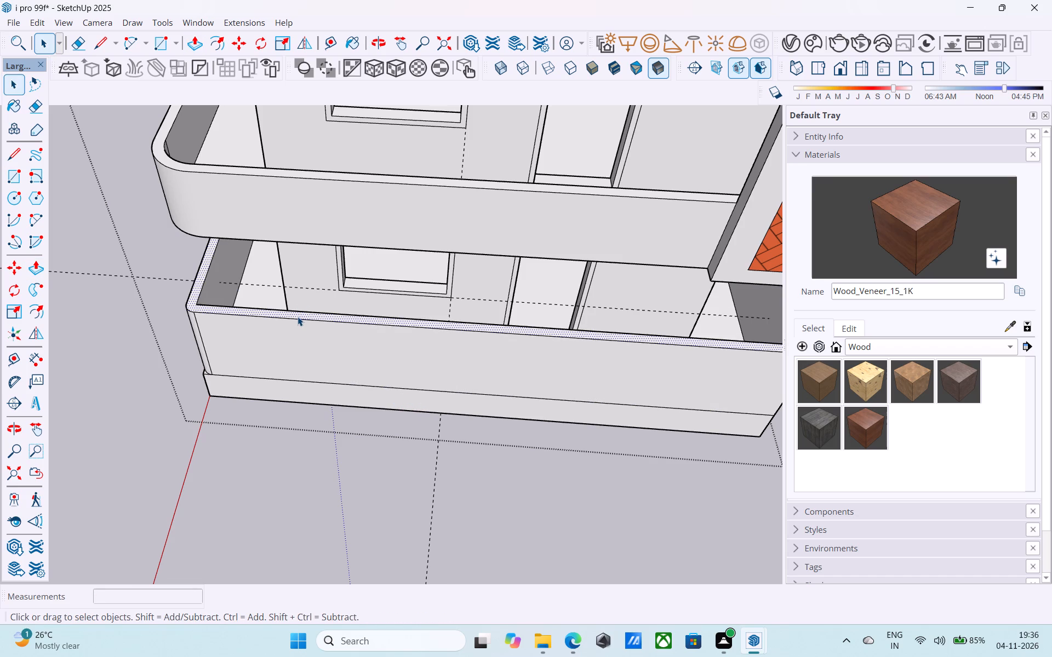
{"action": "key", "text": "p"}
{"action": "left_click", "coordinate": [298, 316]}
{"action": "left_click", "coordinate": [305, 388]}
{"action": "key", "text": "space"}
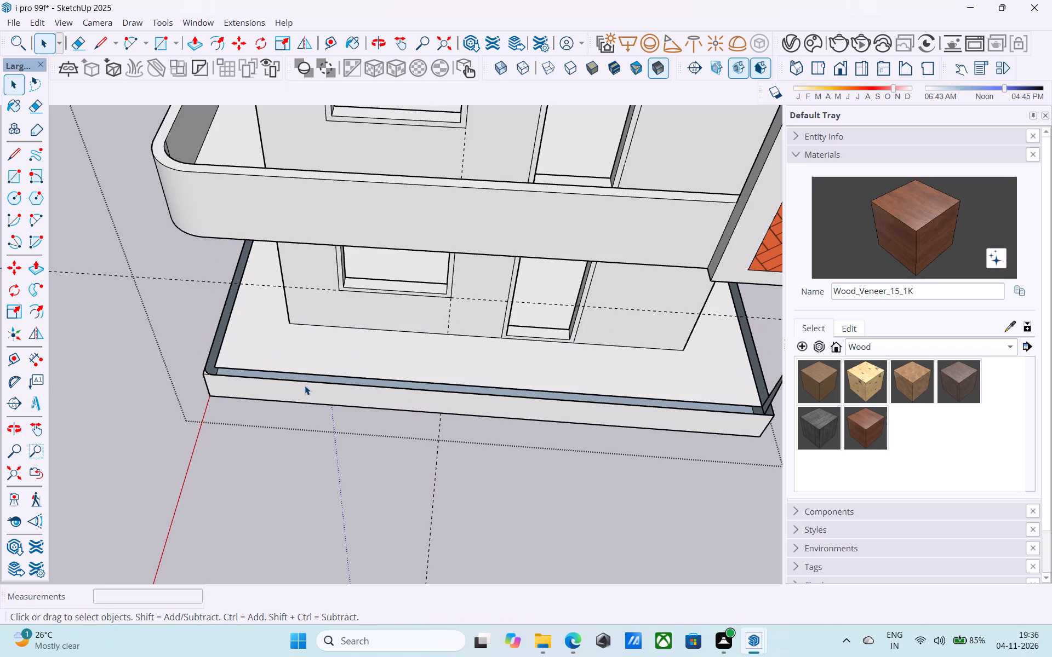
Undo the recent edits back through the perimeter wall's extrusion, leaving the flat plinth top with its inset outline.
{"action": "key", "text": "ctrl+z"}
{"action": "key", "text": "ctrl+z"}
{"action": "key", "text": "ctrl+z"}
{"action": "key", "text": "ctrl+z"}
{"action": "key", "text": "ctrl+z"}
{"action": "key", "text": "ctrl+z"}
{"action": "key", "text": "ctrl+z"}
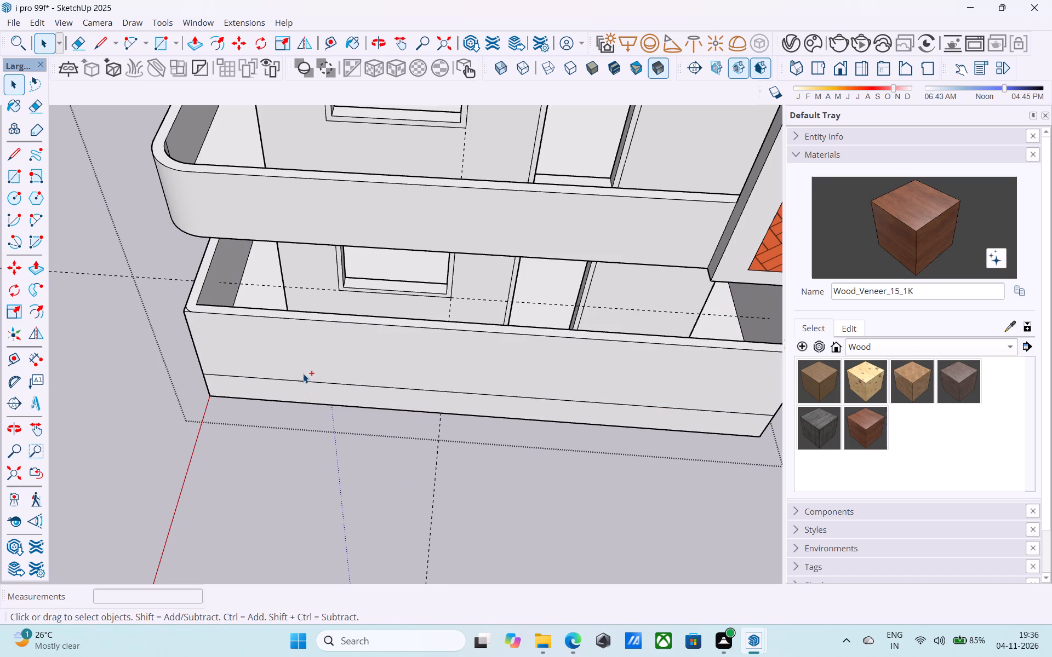
{"action": "key", "text": "ctrl+z"}
{"action": "key", "text": "ctrl+z"}
{"action": "key", "text": "ctrl+z"}
{"action": "key", "text": "ctrl+z"}
{"action": "key", "text": "space"}
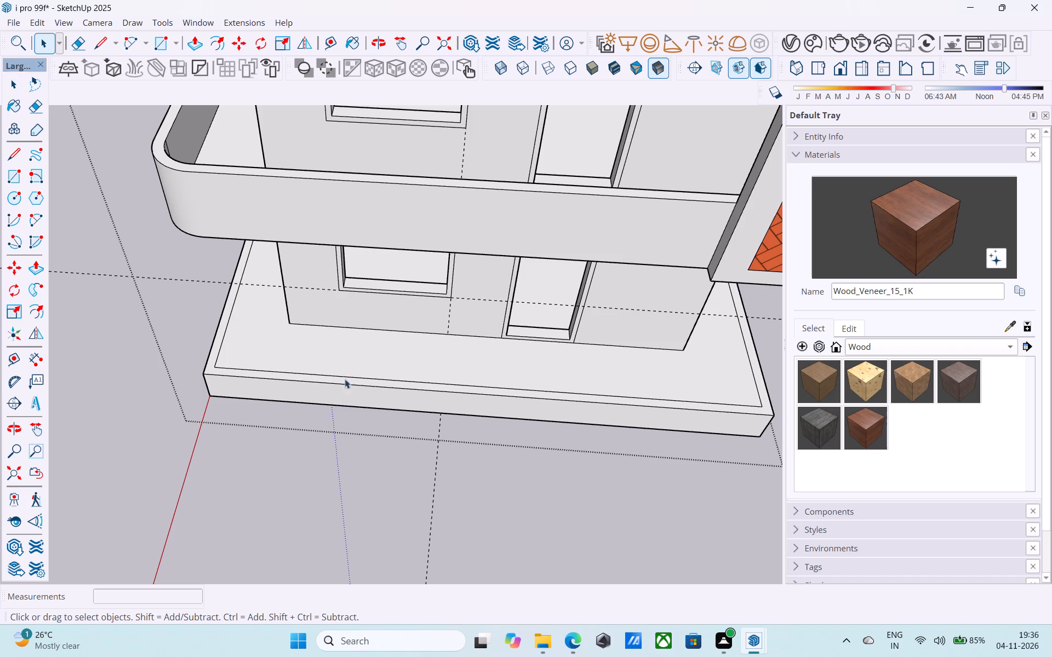
Push/pull the base plinth's front face outward by 6'.
{"action": "left_click", "coordinate": [350, 387]}
{"action": "key", "text": "p"}
{"action": "left_click", "coordinate": [352, 390]}
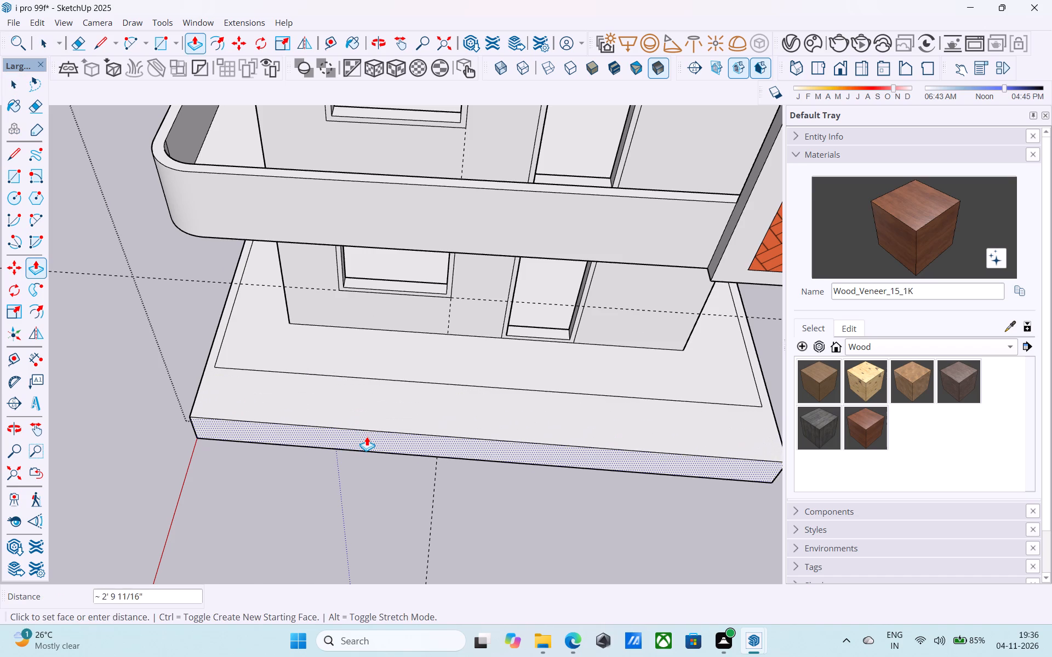
{"action": "type", "text": "6'"}
{"action": "key", "text": "Return"}
{"action": "key", "text": "space"}
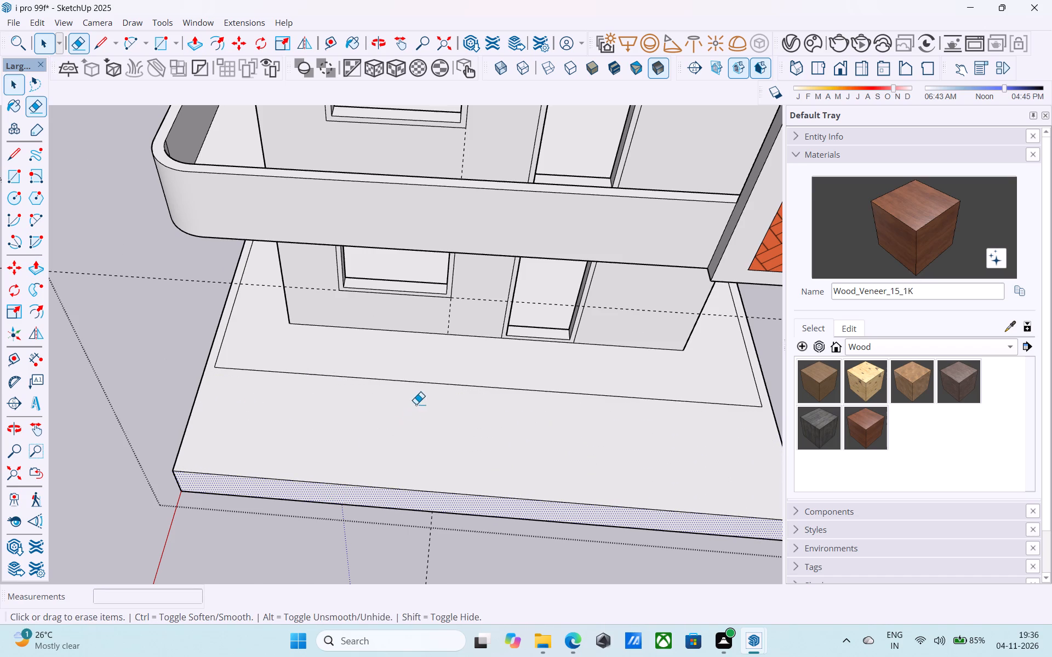
Erase the old inset outline's front edge across the extended plinth top.
{"action": "key", "text": "e"}
{"action": "left_click_drag", "start_coordinate": [420, 391], "coordinate": [404, 374]}
{"action": "key", "text": "space"}
Offset the extended plinth top's boundary inward by 6".
{"action": "left_click", "coordinate": [355, 426]}
{"action": "key", "text": "f"}
{"action": "left_click", "coordinate": [348, 439]}
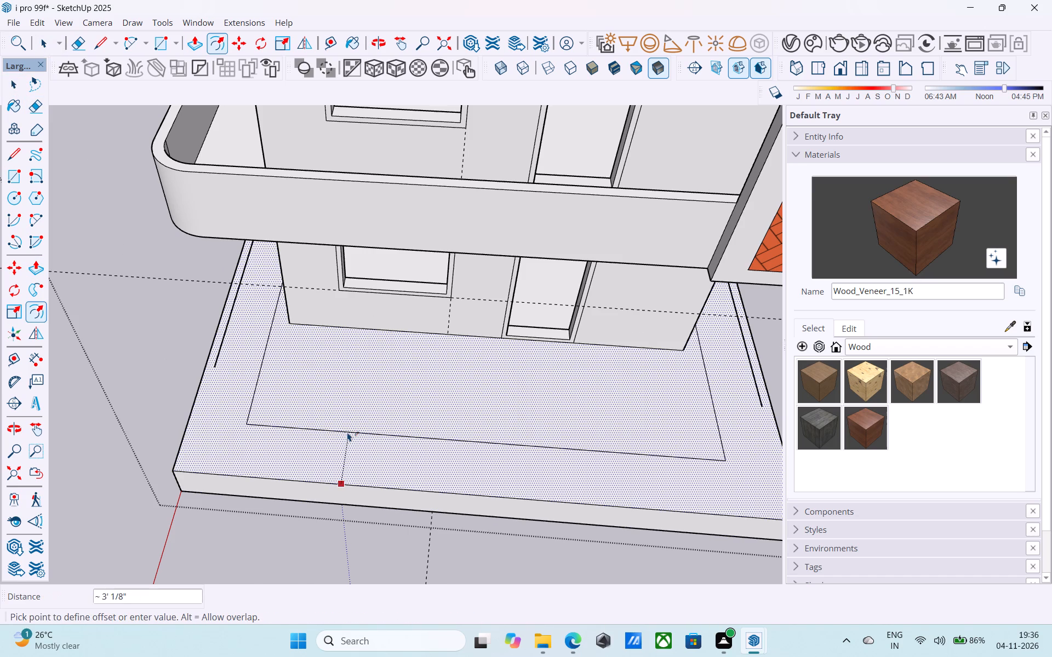
{"action": "key", "text": "6"}
{"action": "key", "text": "shift+quotedbl"}
{"action": "key", "text": "Return"}
{"action": "key", "text": "space"}
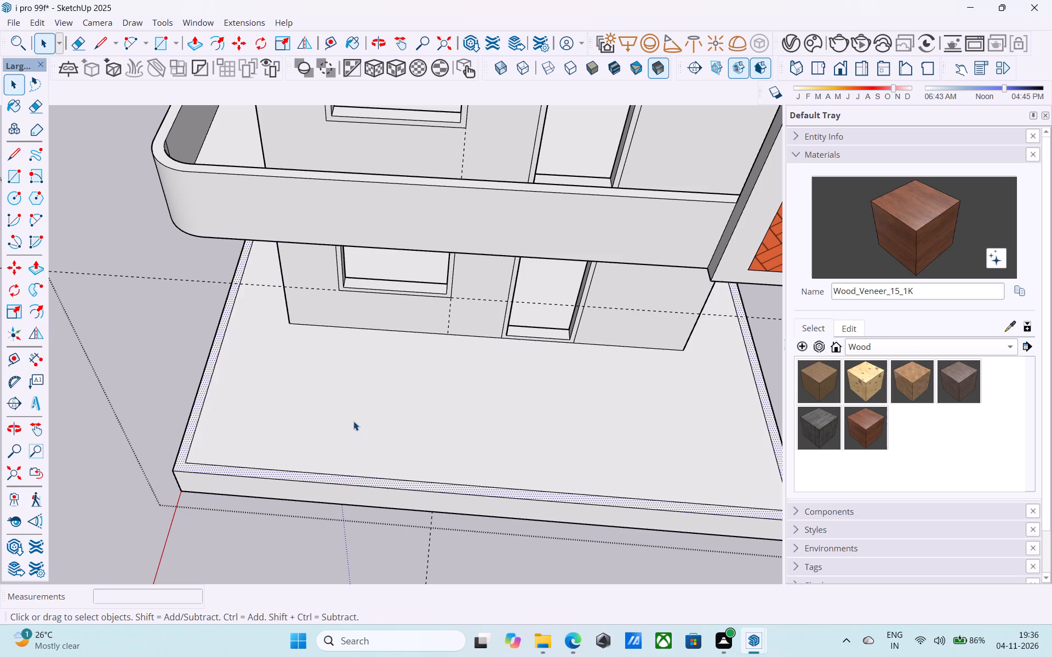
Push/pull the 6" rim on the plinth top up 5' to form the perimeter wall.
{"action": "scroll", "coordinate": [356, 420], "scroll_direction": "down", "scroll_amount": 7}
{"action": "middle_click_drag", "start_coordinate": [356, 420], "coordinate": [418, 365]}
{"action": "scroll", "coordinate": [305, 454], "scroll_direction": "up", "scroll_amount": 9}
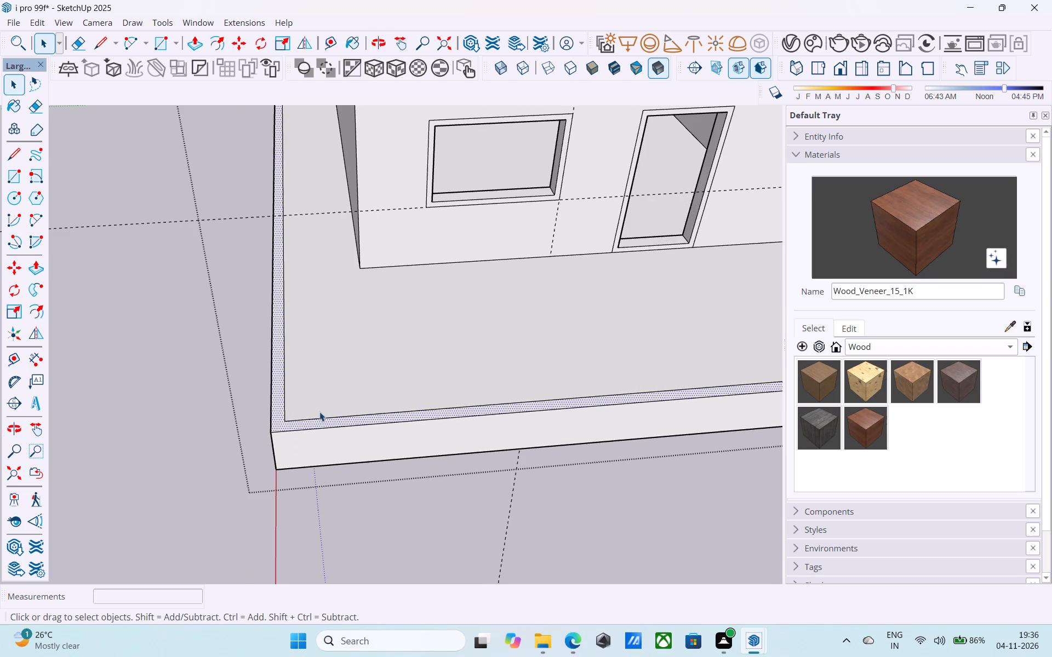
{"action": "key", "text": "p"}
{"action": "left_click", "coordinate": [323, 406]}
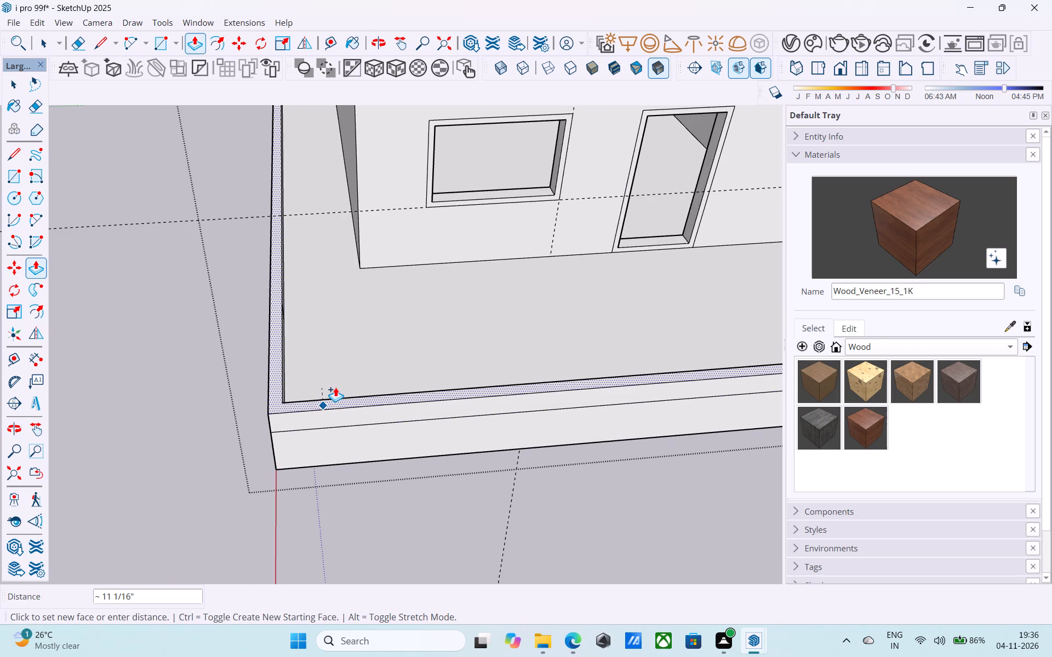
{"action": "type", "text": "5'"}
{"action": "key", "text": "Return"}
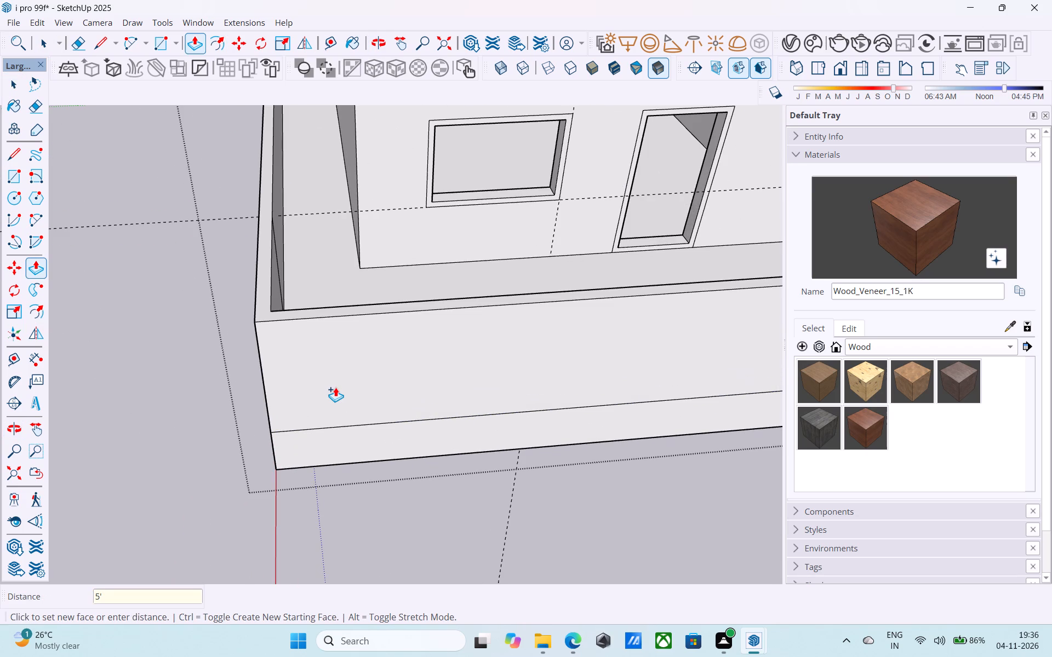
{"action": "key", "text": "space"}
Erase the leftover vertical edges on the inner faces of the two side perimeter walls.
{"action": "key", "text": "e"}
{"action": "middle_click_drag", "start_coordinate": [383, 416], "coordinate": [270, 442]}
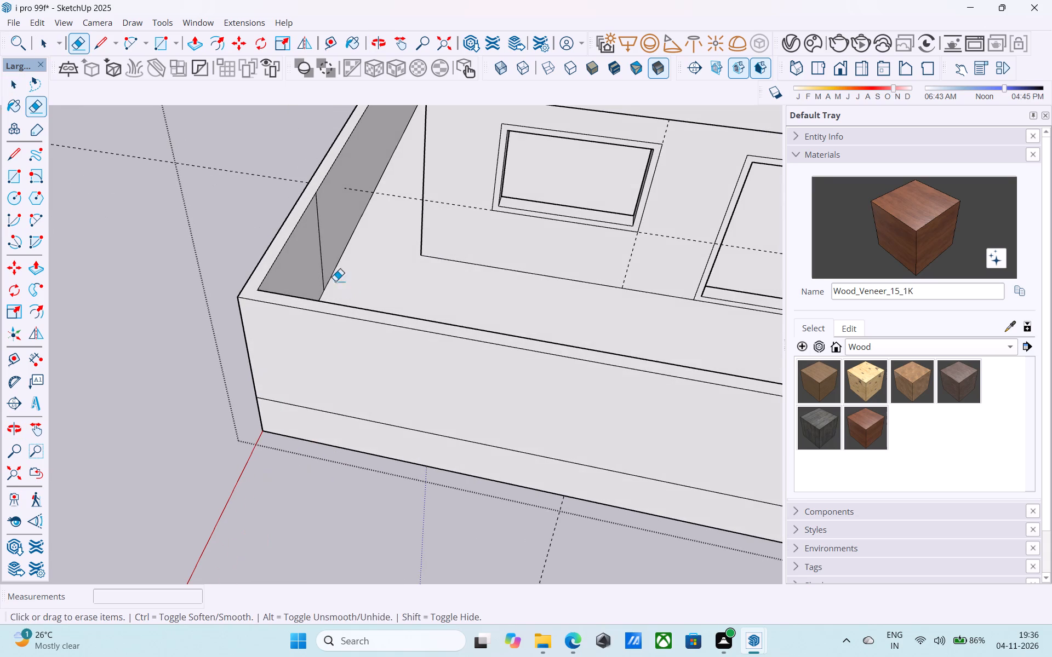
{"action": "left_click", "coordinate": [323, 266]}
{"action": "scroll", "coordinate": [328, 263], "scroll_direction": "down", "scroll_amount": 3}
{"action": "middle_click_drag", "start_coordinate": [328, 263], "coordinate": [24, 233], "text": "shift"}
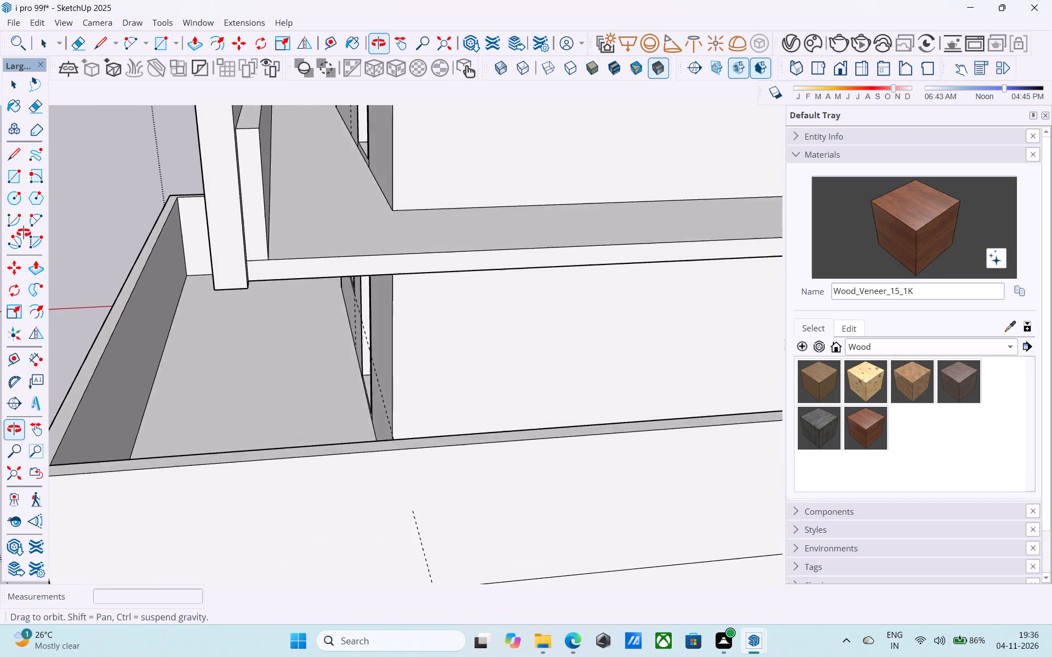
{"action": "middle_click_drag", "start_coordinate": [24, 233], "coordinate": [506, 412], "text": "shift"}
{"action": "left_click_drag", "start_coordinate": [609, 264], "coordinate": [596, 256]}
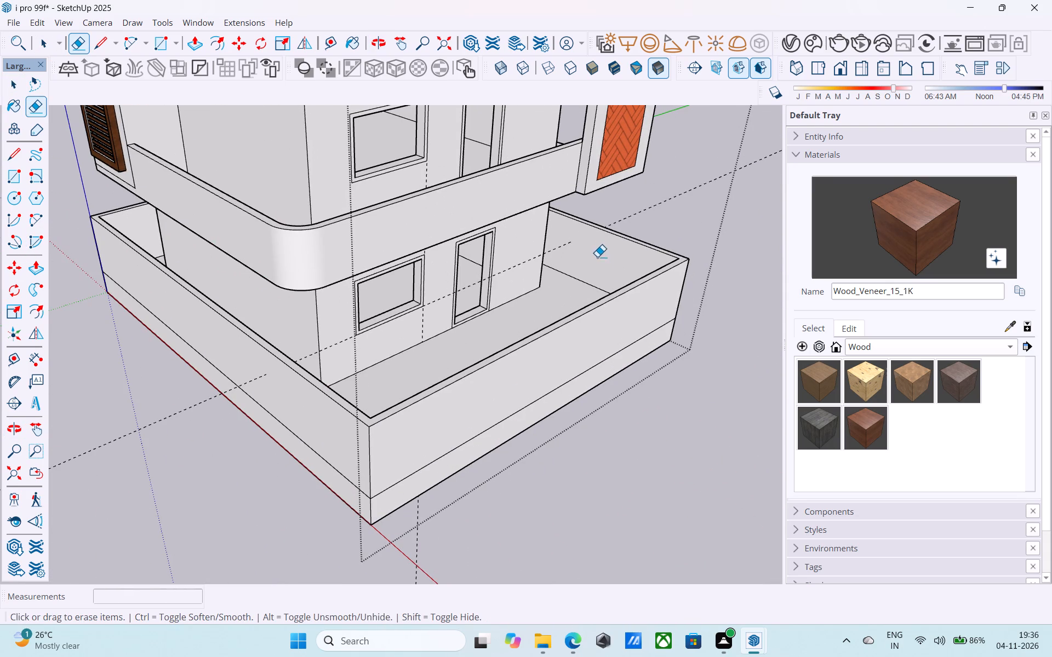
Examine the extended plinth, its perimeter wall and the lower balconies from the front corner.
{"action": "scroll", "coordinate": [604, 258], "scroll_direction": "down", "scroll_amount": 8}
{"action": "scroll", "coordinate": [601, 318], "scroll_direction": "down", "scroll_amount": 5}
{"action": "middle_click_drag", "start_coordinate": [590, 330], "coordinate": [571, 321]}
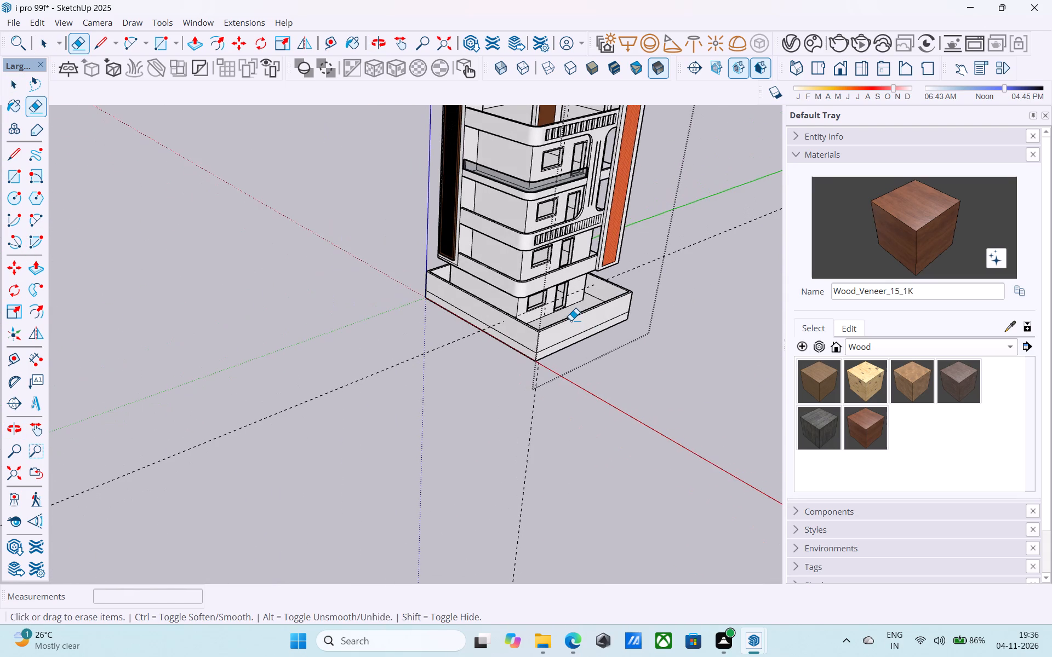
{"action": "middle_click_drag", "start_coordinate": [562, 331], "coordinate": [547, 302]}
{"action": "scroll", "coordinate": [575, 321], "scroll_direction": "up", "scroll_amount": 6}
{"action": "middle_click_drag", "start_coordinate": [554, 350], "coordinate": [449, 387]}
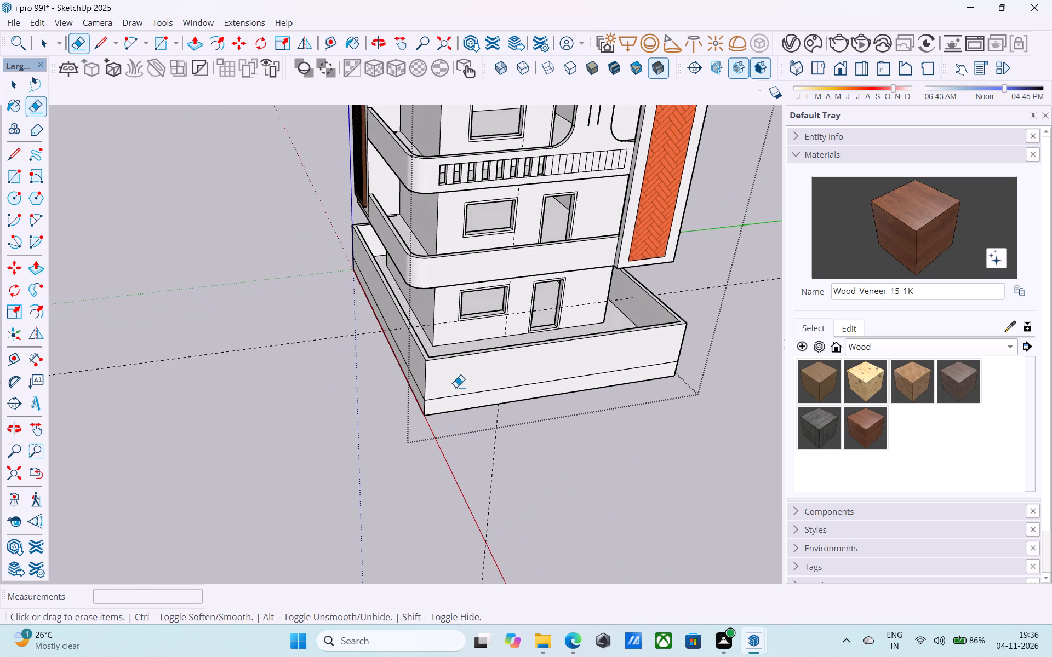
{"action": "middle_click_drag", "start_coordinate": [500, 411], "coordinate": [483, 416]}
{"action": "scroll", "coordinate": [488, 417], "scroll_direction": "down", "scroll_amount": 7}
{"action": "middle_click_drag", "start_coordinate": [479, 433], "coordinate": [510, 356]}
{"action": "scroll", "coordinate": [511, 300], "scroll_direction": "up", "scroll_amount": 7}
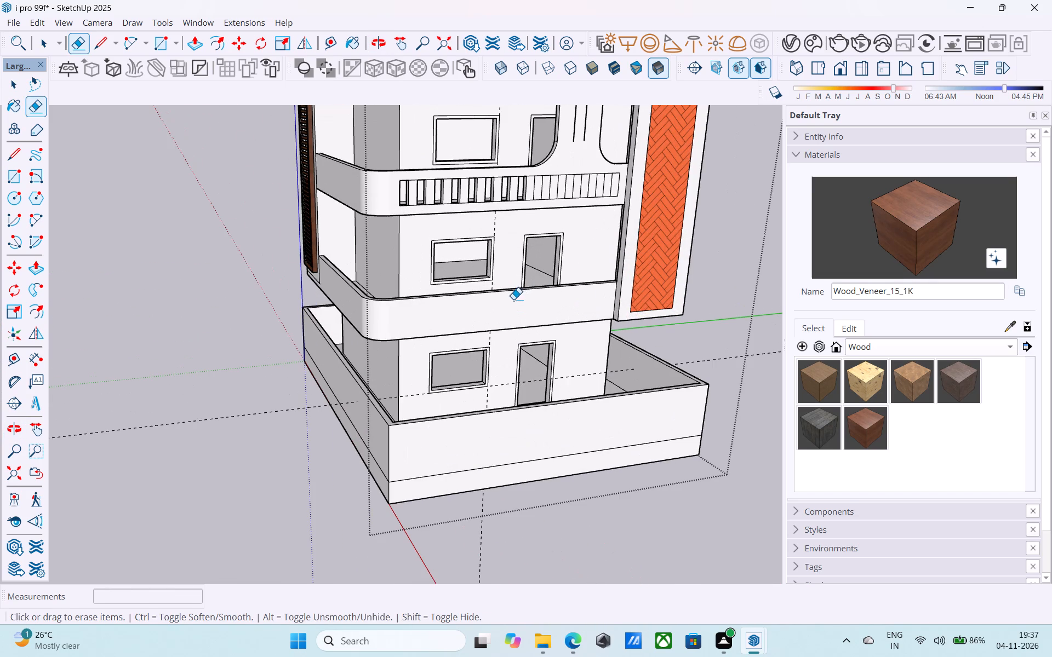
Save the model.
{"action": "key", "text": "space"}
{"action": "key", "text": "ctrl+s"}
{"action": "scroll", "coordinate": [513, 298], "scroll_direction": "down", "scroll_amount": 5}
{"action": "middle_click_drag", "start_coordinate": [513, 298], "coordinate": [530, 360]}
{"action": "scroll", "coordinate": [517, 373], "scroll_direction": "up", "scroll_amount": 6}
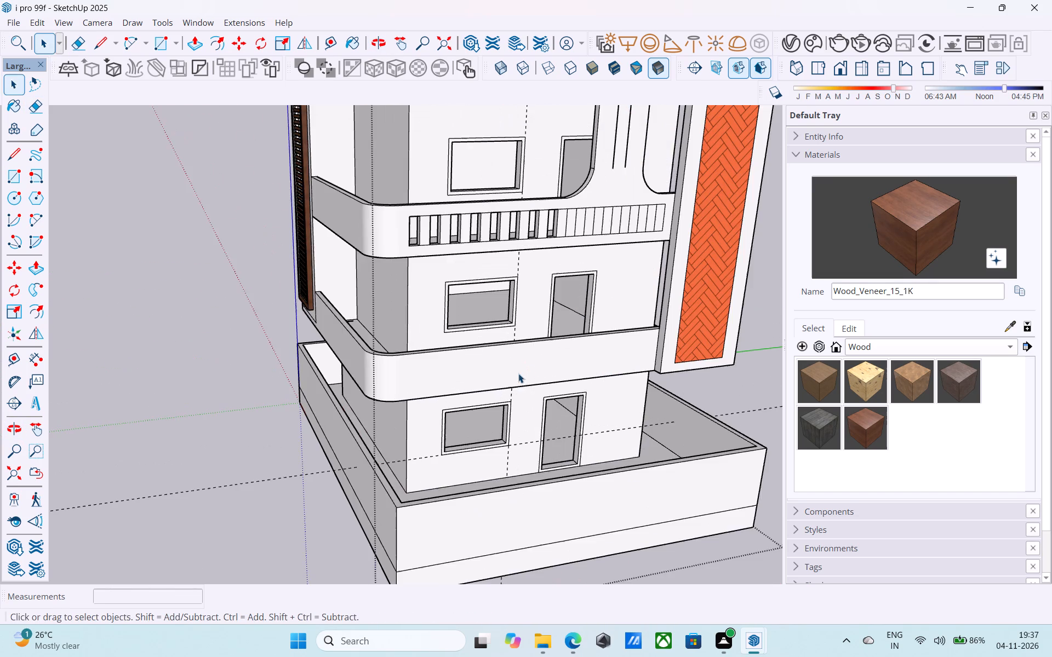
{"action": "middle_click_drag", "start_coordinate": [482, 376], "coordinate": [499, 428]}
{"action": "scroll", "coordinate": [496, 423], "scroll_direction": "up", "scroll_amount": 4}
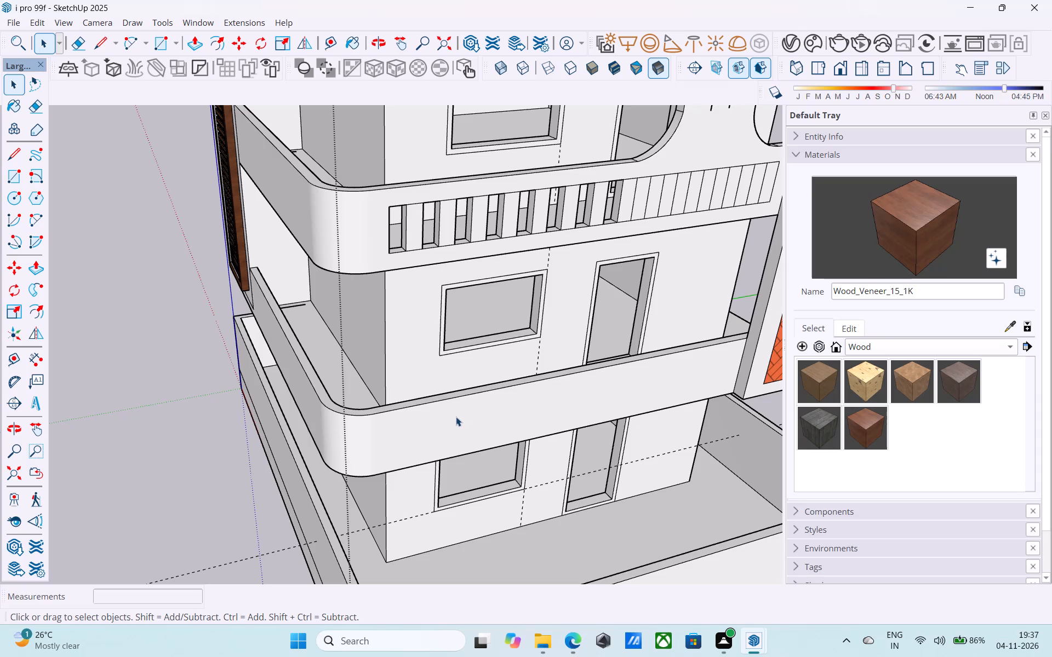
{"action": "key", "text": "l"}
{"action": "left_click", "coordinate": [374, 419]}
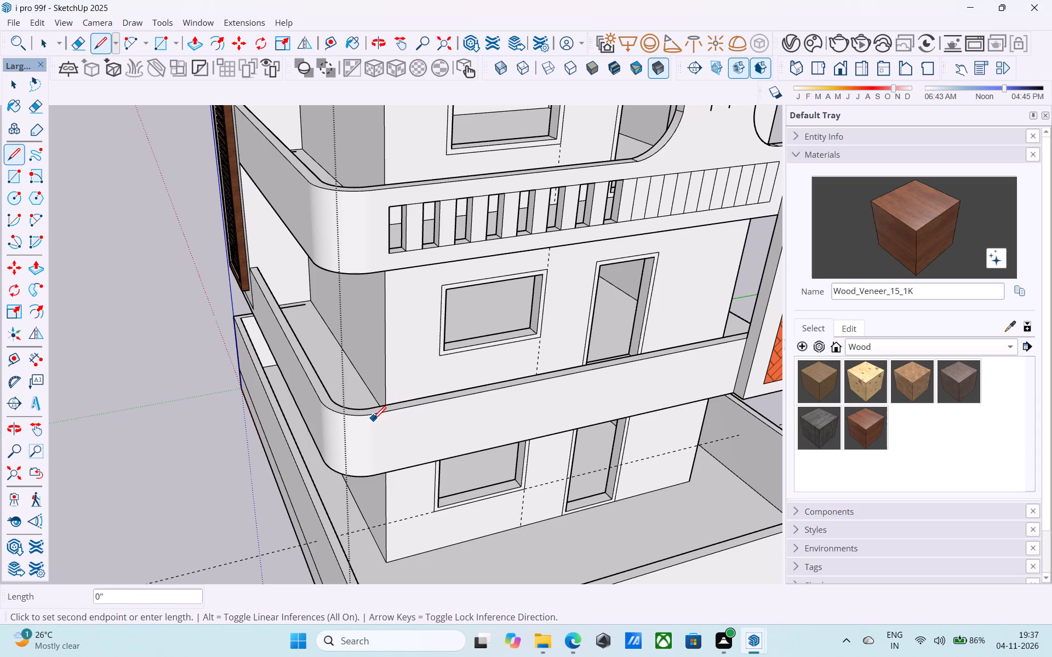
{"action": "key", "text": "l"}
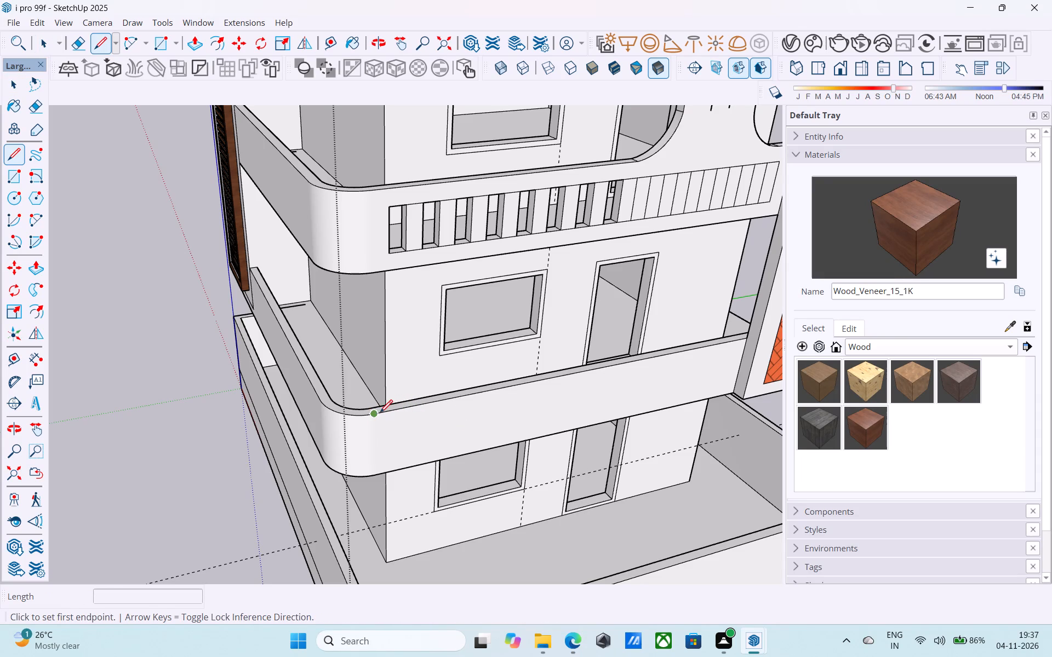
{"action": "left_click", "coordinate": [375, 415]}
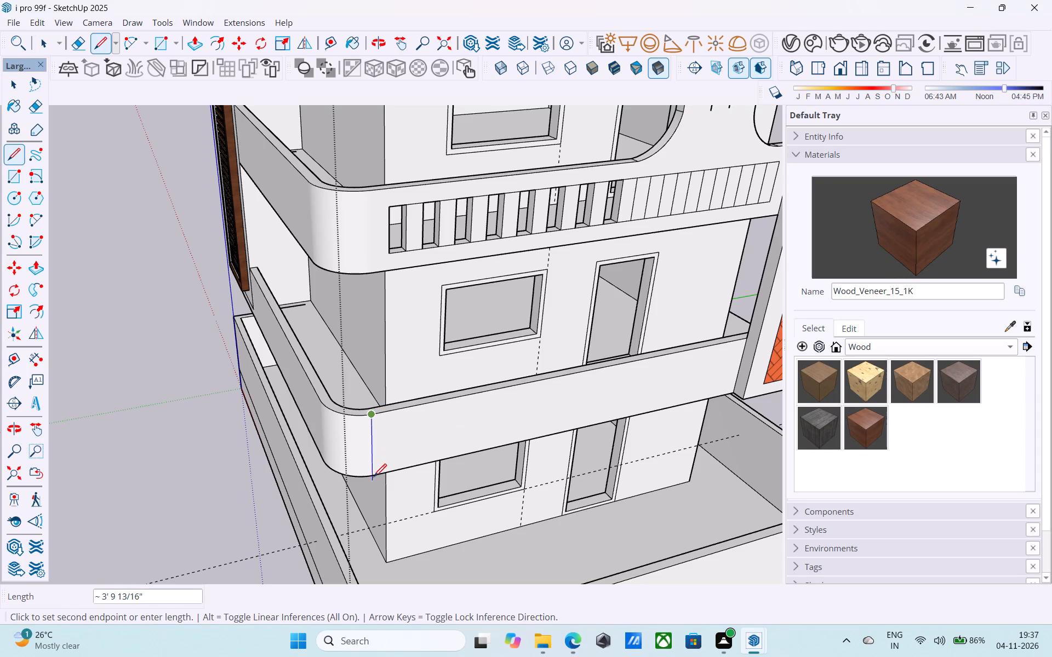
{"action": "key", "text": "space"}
Draw a vertical line down the lowest balcony parapet's front face, just past its rounded corner.
{"action": "key", "text": "l"}
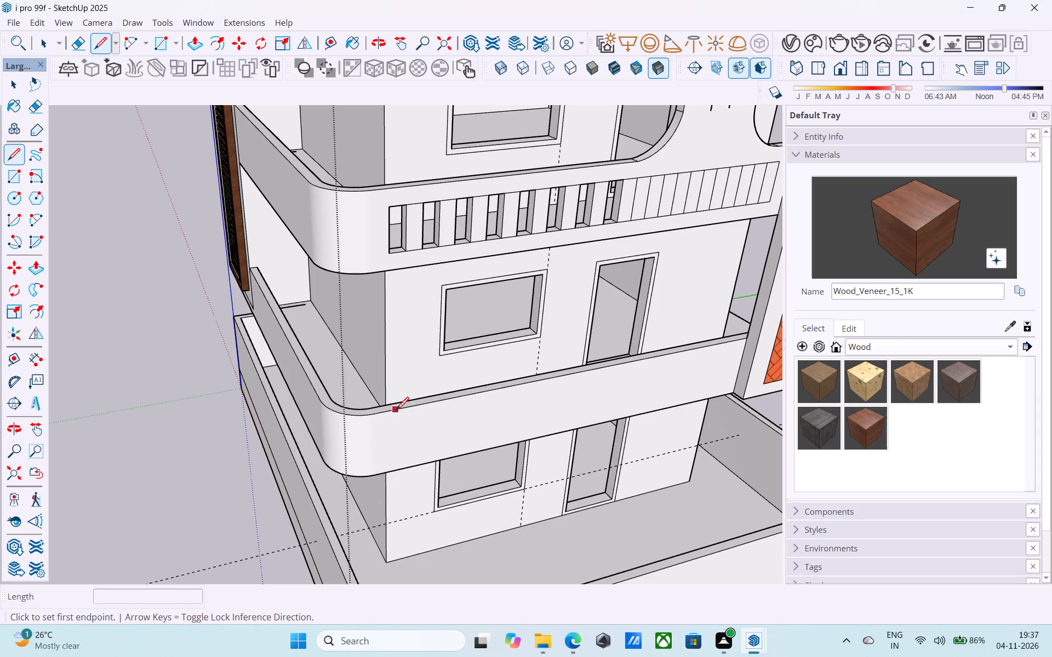
{"action": "left_click", "coordinate": [396, 410]}
{"action": "left_click", "coordinate": [400, 468]}
{"action": "key", "text": "space"}
Offset the lowest balcony's flat front parapet face inward by 6" to outline a long panel.
{"action": "left_click", "coordinate": [406, 451]}
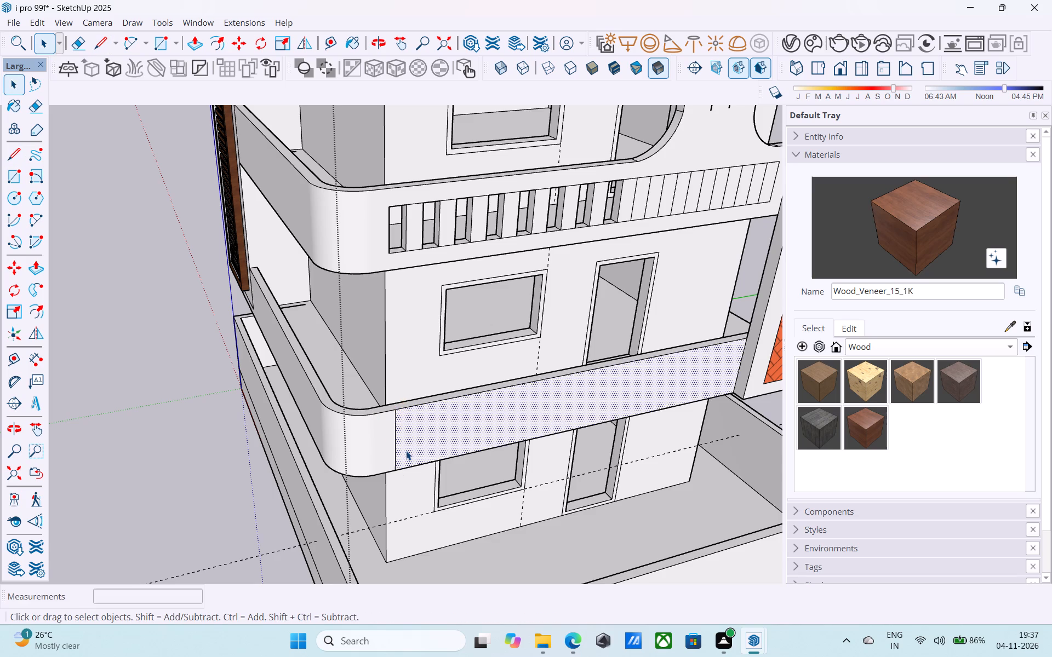
{"action": "scroll", "coordinate": [404, 450], "scroll_direction": "down", "scroll_amount": 6}
{"action": "middle_click_drag", "start_coordinate": [405, 449], "coordinate": [301, 464], "text": "shift"}
{"action": "scroll", "coordinate": [334, 449], "scroll_direction": "up", "scroll_amount": 5}
{"action": "key", "text": "f"}
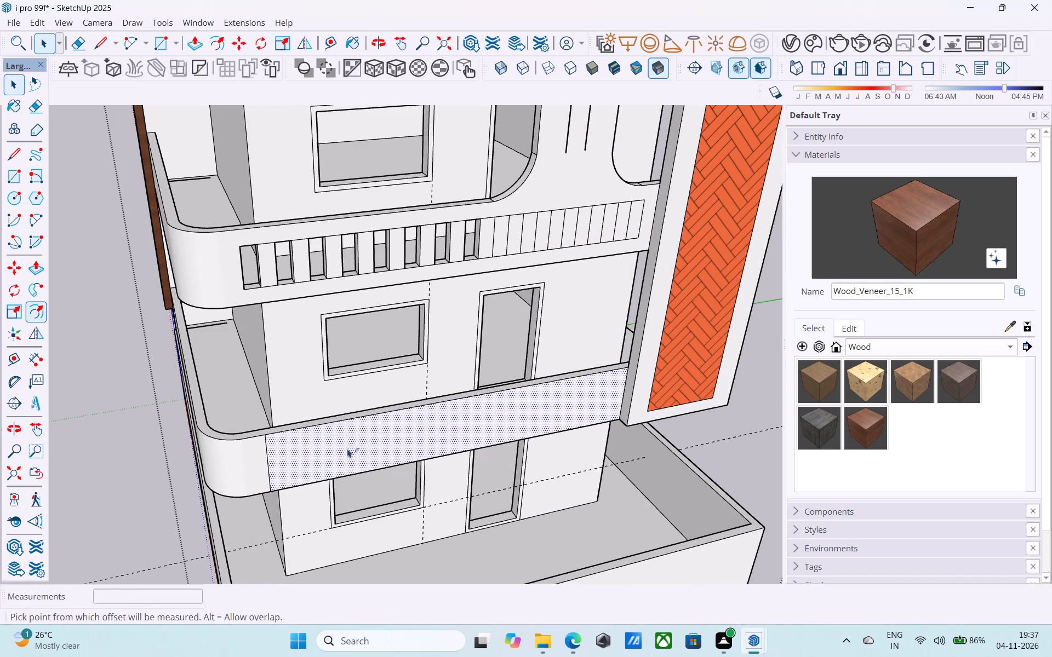
{"action": "left_click", "coordinate": [351, 446]}
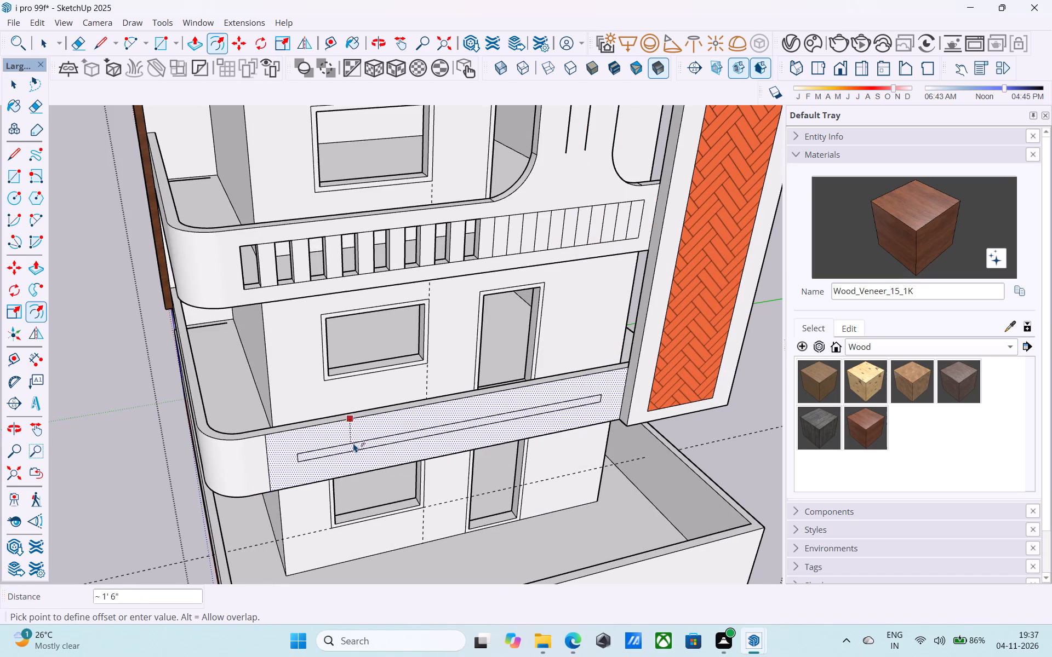
{"action": "type", "text": "9\""}
{"action": "key", "text": "Return"}
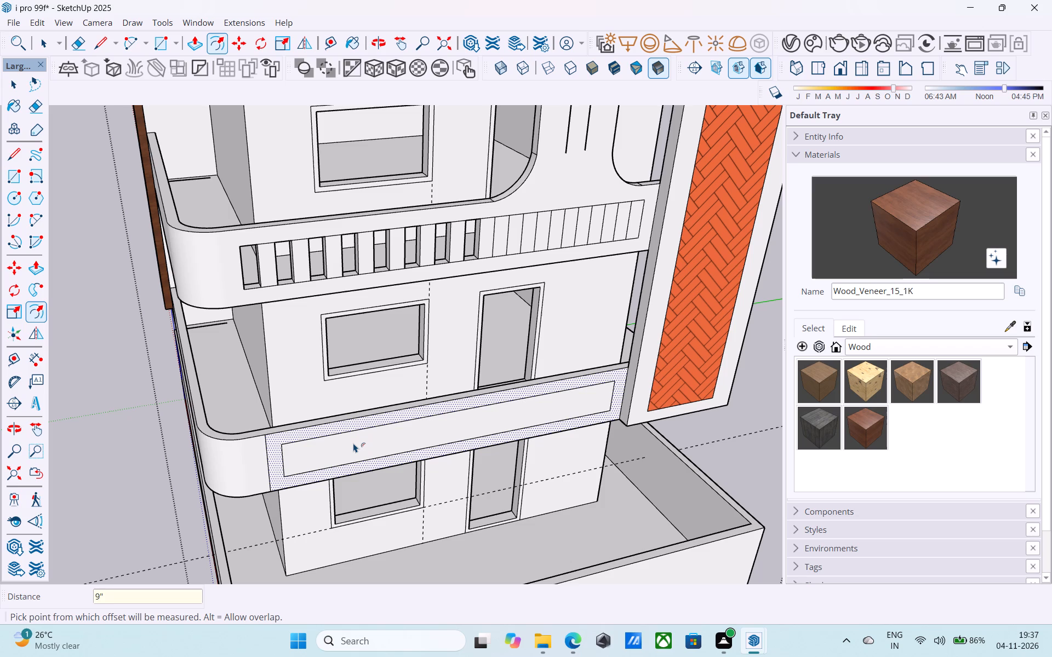
{"action": "type", "text": "6\""}
{"action": "key", "text": "Return"}
{"action": "key", "text": "space"}
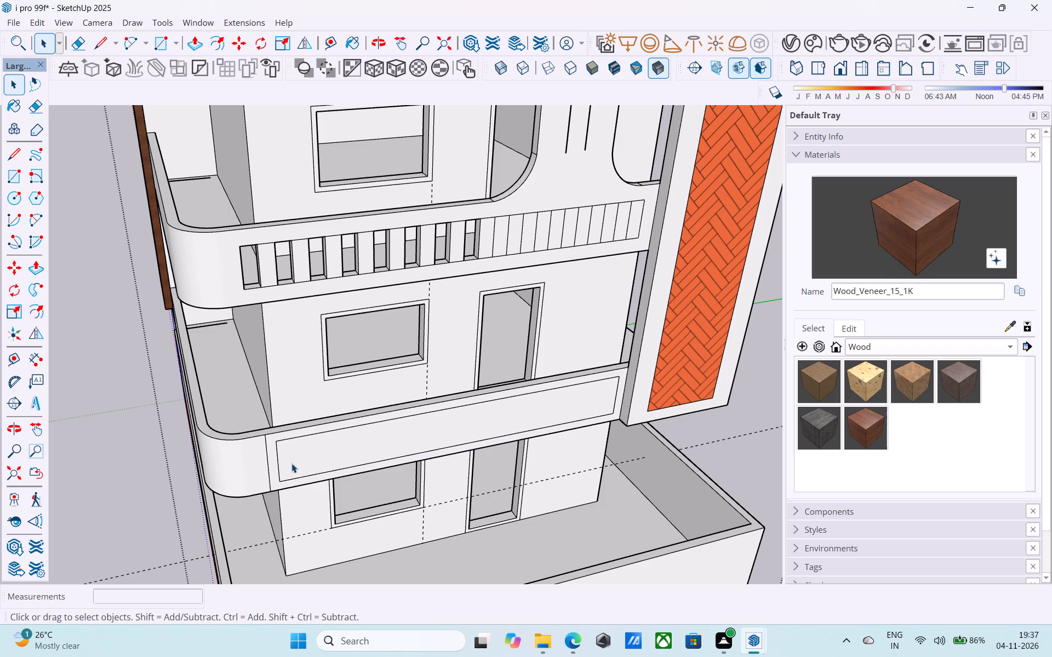
Copy the panel's end edge near the rounded corner to its opposite end, dividing the spacing into 25 equal parts.
{"action": "left_click", "coordinate": [279, 452]}
{"action": "key", "text": "m"}
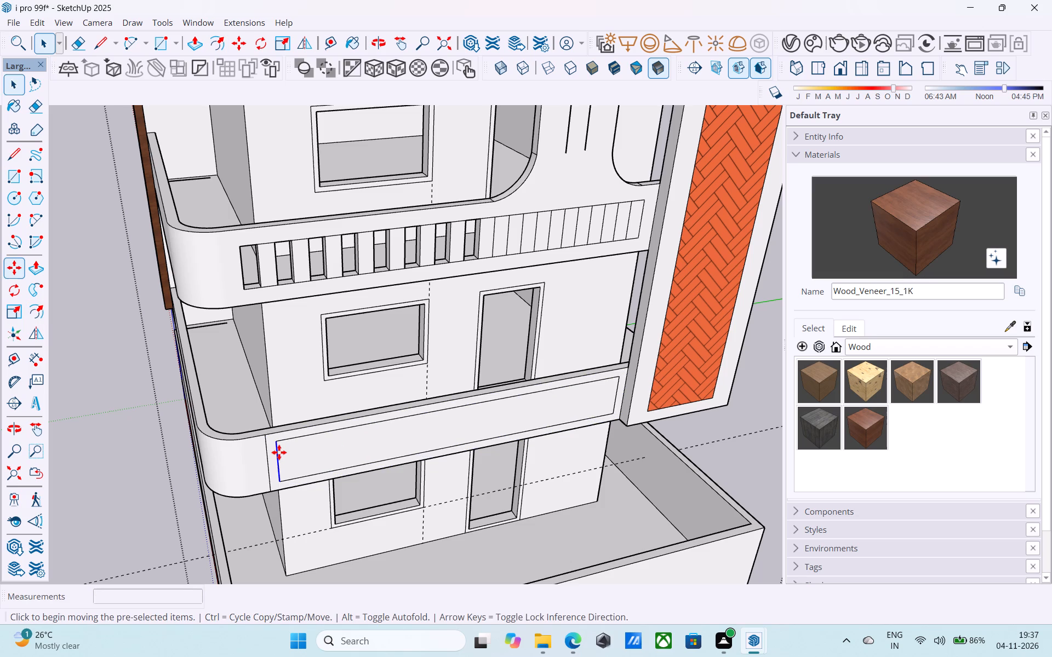
{"action": "left_click", "coordinate": [281, 442]}
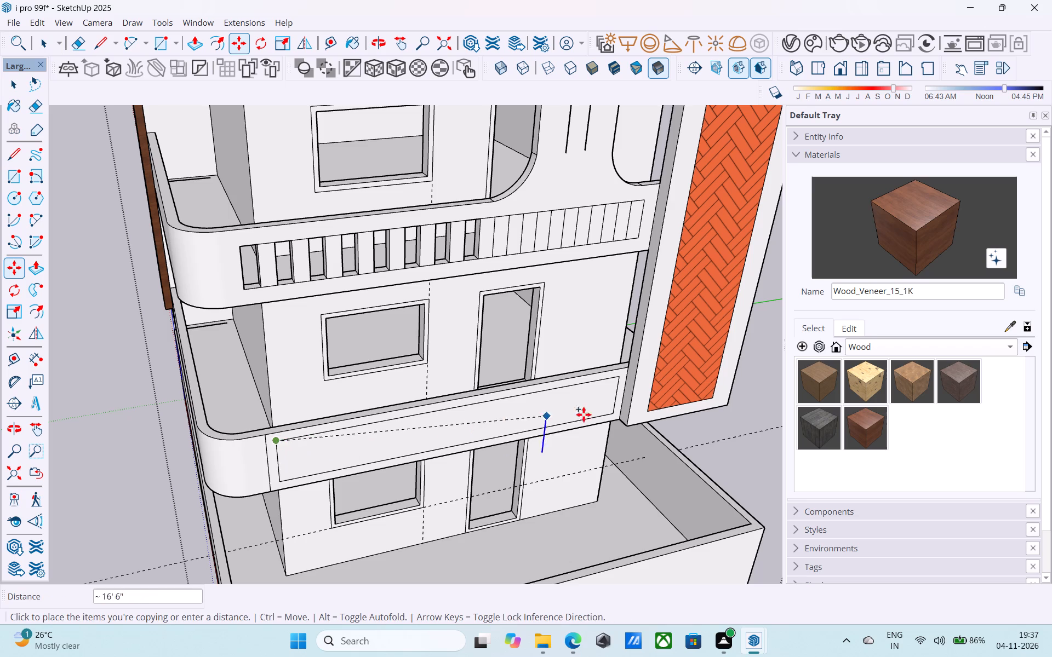
{"action": "left_click", "coordinate": [619, 381]}
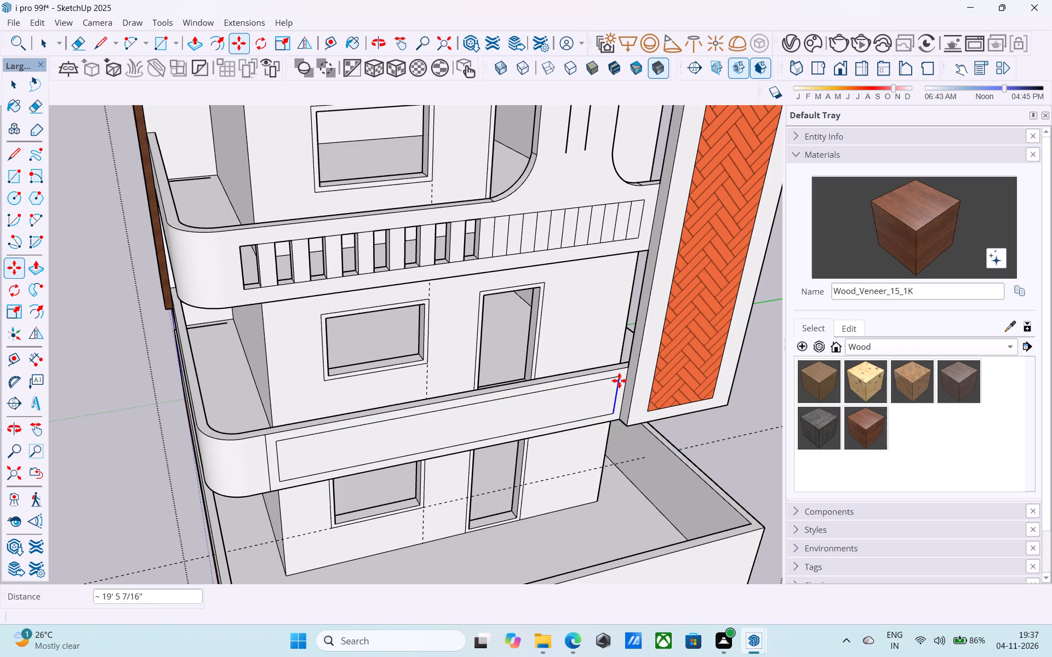
{"action": "key", "text": "slash"}
{"action": "type", "text": "25"}
{"action": "key", "text": "Return"}
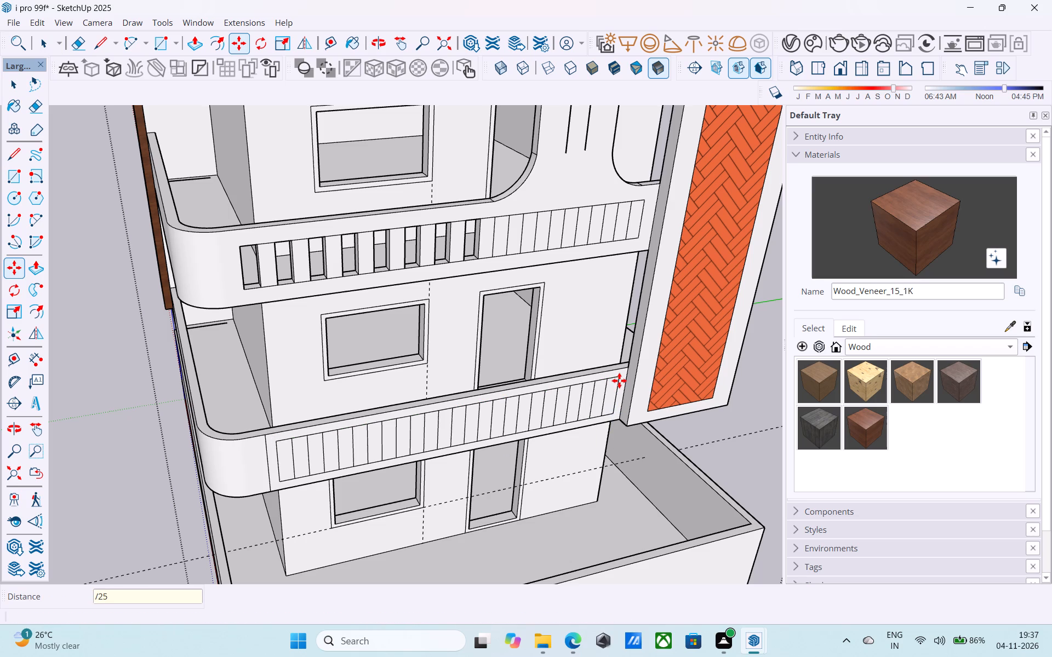
{"action": "key", "text": "space"}
Push the panel strip nearest the rounded corner 6" through the lowest balcony parapet to cut the first slatted opening.
{"action": "scroll", "coordinate": [295, 463], "scroll_direction": "up", "scroll_amount": 2}
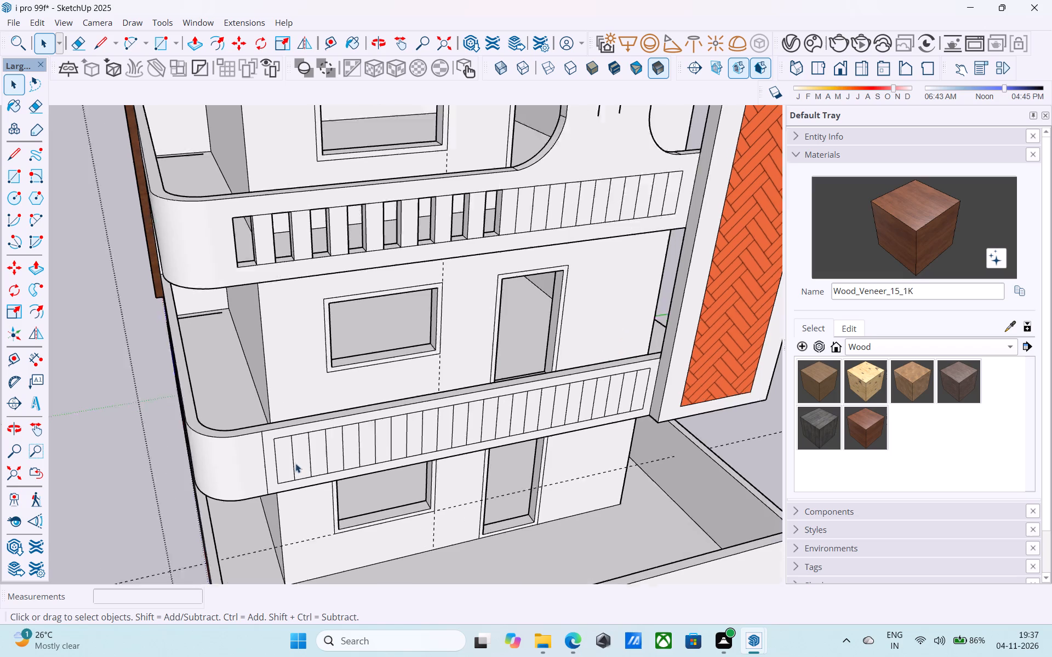
{"action": "scroll", "coordinate": [295, 463], "scroll_direction": "up", "scroll_amount": 2}
{"action": "left_click", "coordinate": [283, 455]}
{"action": "scroll", "coordinate": [283, 455], "scroll_direction": "up", "scroll_amount": 7}
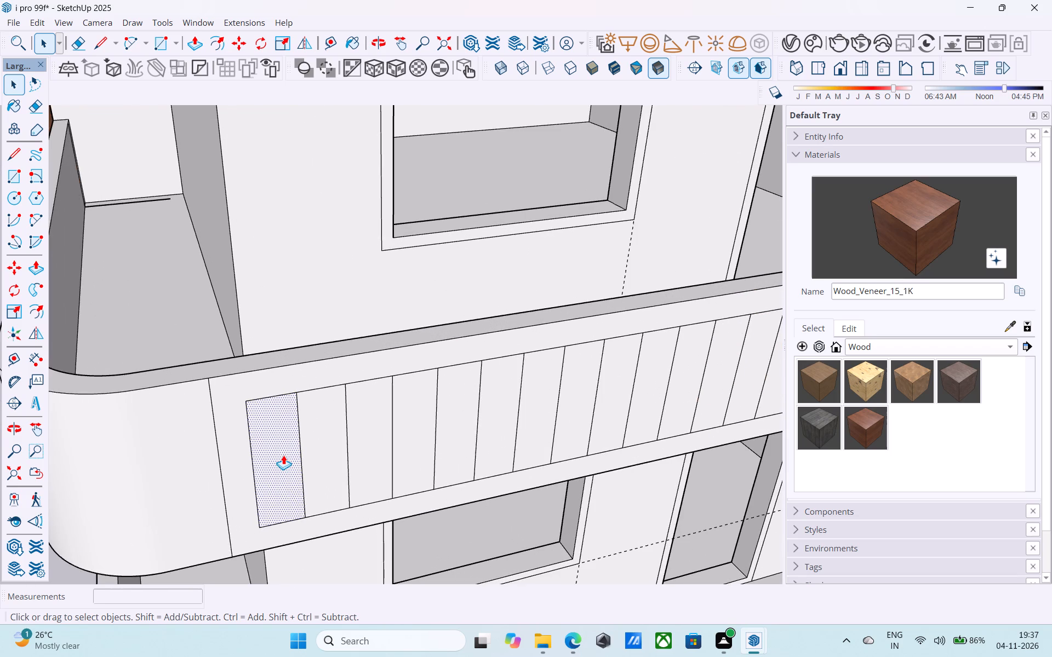
{"action": "key", "text": "p"}
{"action": "left_click", "coordinate": [283, 455]}
{"action": "scroll", "coordinate": [283, 455], "scroll_direction": "up", "scroll_amount": 4}
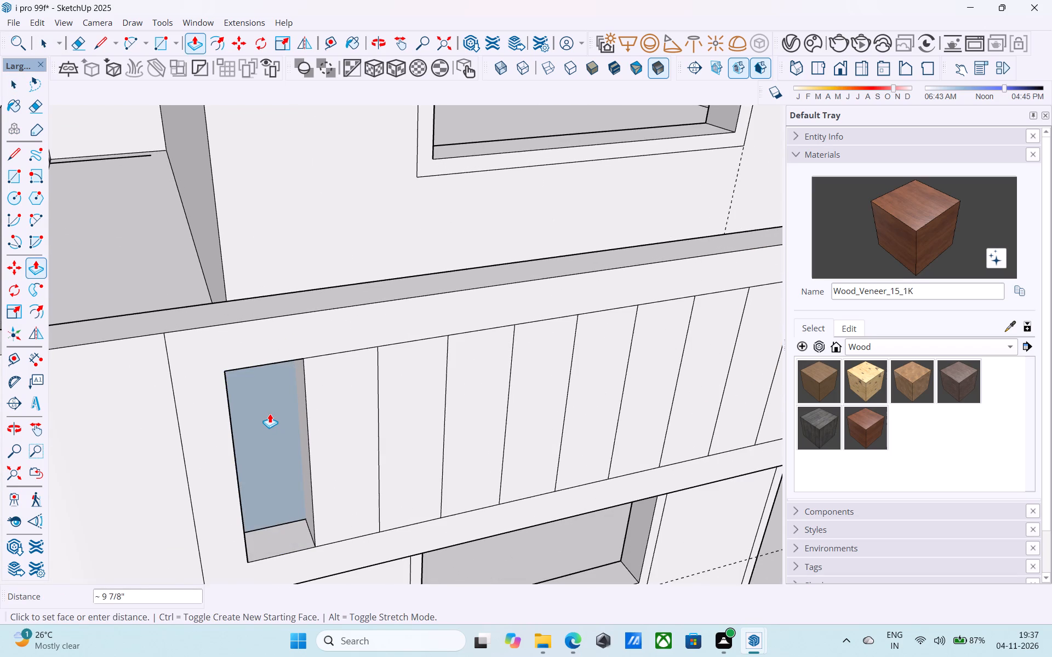
{"action": "scroll", "coordinate": [270, 413], "scroll_direction": "up", "scroll_amount": 5}
{"action": "middle_click_drag", "start_coordinate": [270, 407], "coordinate": [245, 295]}
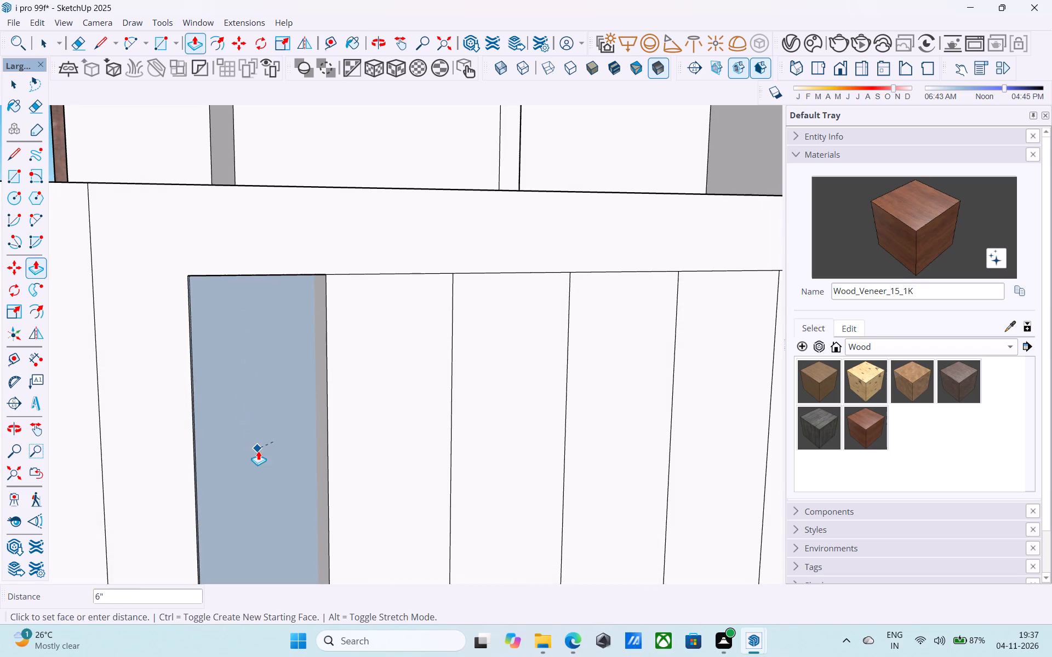
{"action": "left_click", "coordinate": [258, 451]}
Cut through the next five alternate strips of the lowest balcony panel with the same 6" Push/Pull depth.
{"action": "scroll", "coordinate": [260, 451], "scroll_direction": "down", "scroll_amount": 6}
{"action": "double_click", "coordinate": [358, 440]}
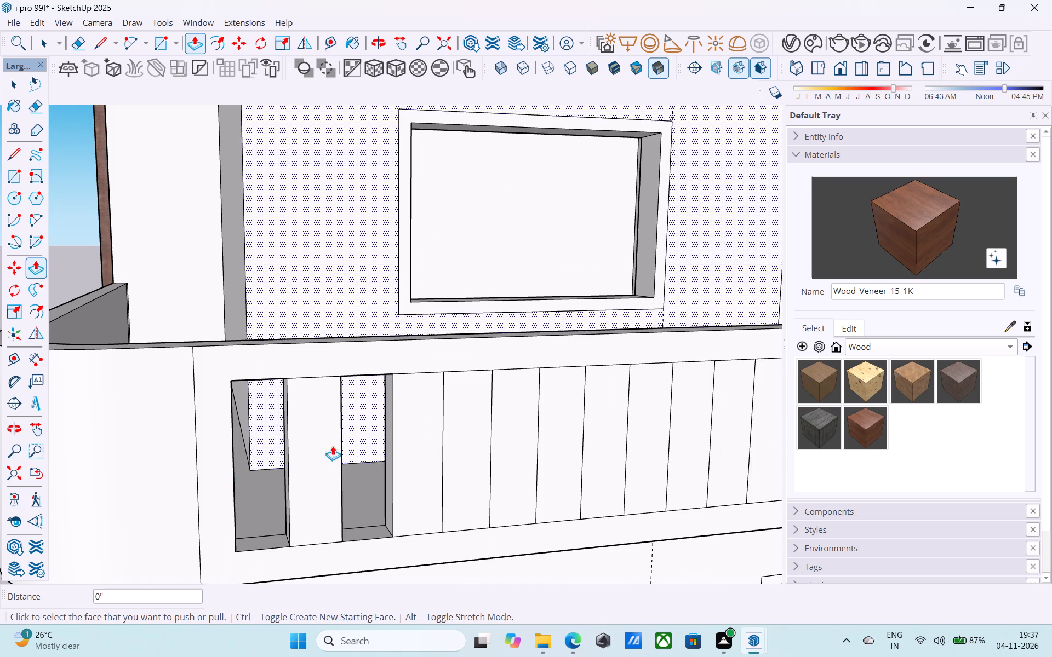
{"action": "scroll", "coordinate": [242, 471], "scroll_direction": "down", "scroll_amount": 7}
{"action": "double_click", "coordinate": [339, 452]}
{"action": "double_click", "coordinate": [395, 456]}
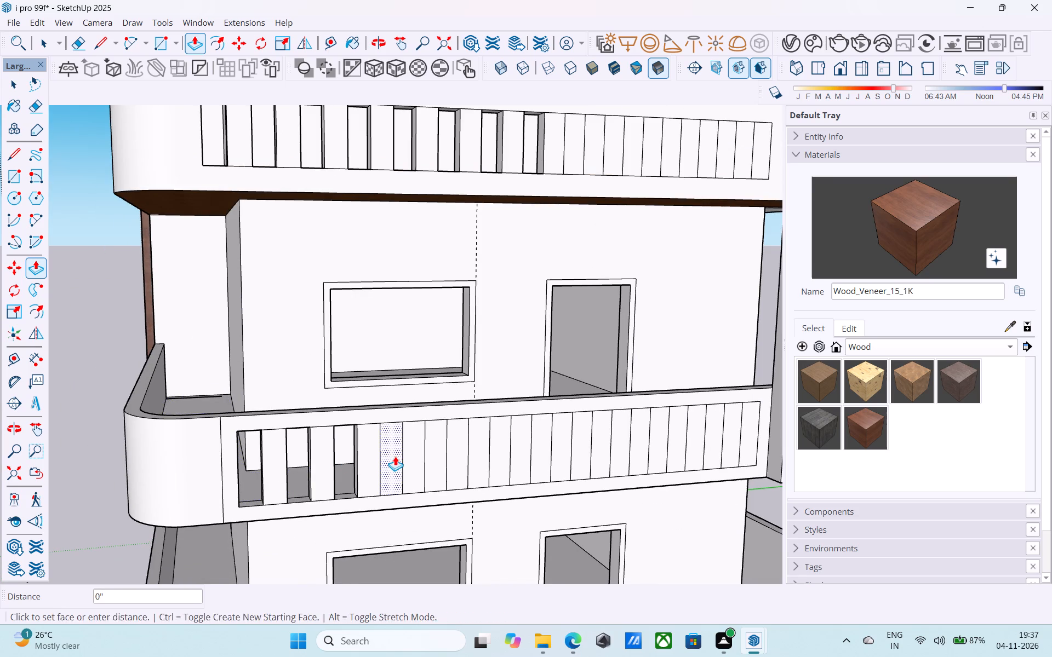
{"action": "scroll", "coordinate": [395, 456], "scroll_direction": "down", "scroll_amount": 6}
{"action": "scroll", "coordinate": [408, 460], "scroll_direction": "up", "scroll_amount": 11}
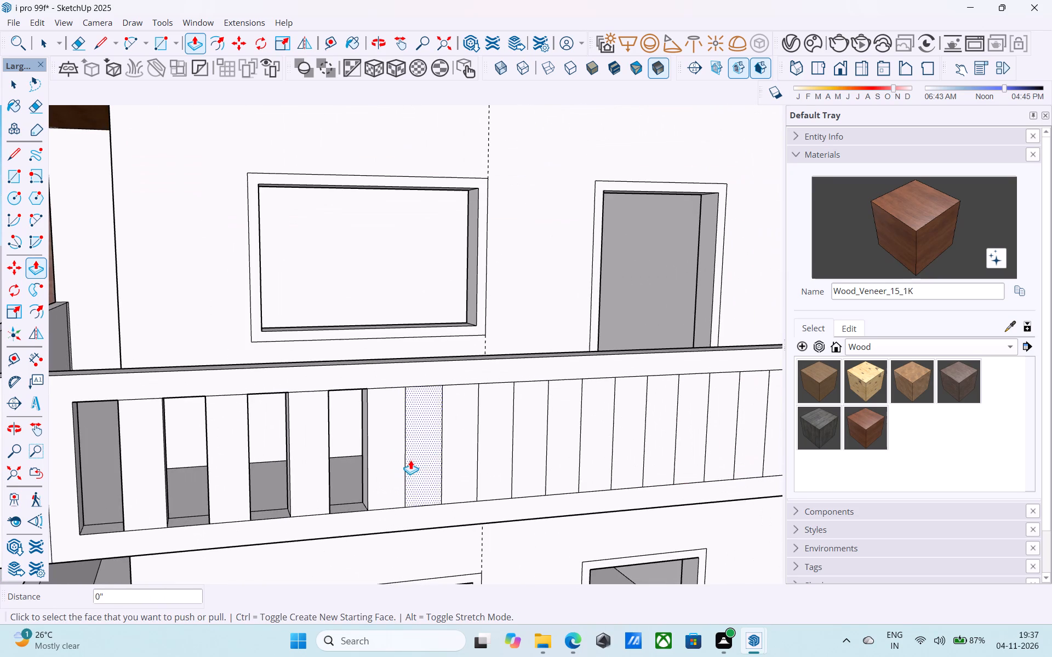
{"action": "double_click", "coordinate": [410, 460]}
{"action": "double_click", "coordinate": [506, 450]}
Cut through the remaining seven alternate strips of the lowest balcony panel, ending at the strip nearest the herringbone tower.
{"action": "scroll", "coordinate": [308, 466], "scroll_direction": "down", "scroll_amount": 6}
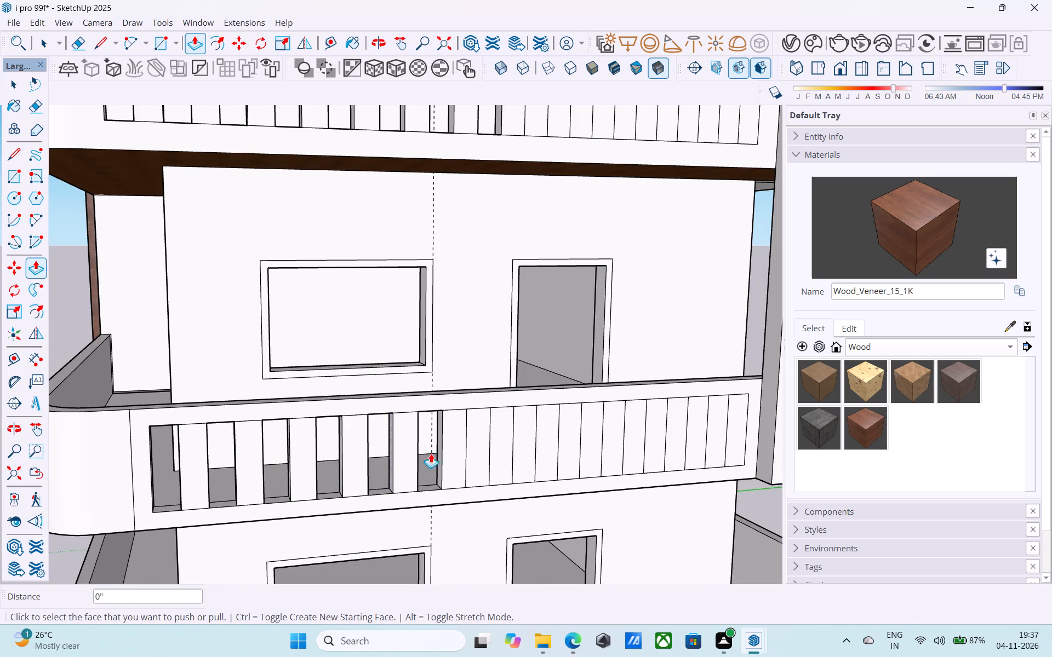
{"action": "left_click", "coordinate": [482, 447]}
{"action": "left_click", "coordinate": [482, 447]}
{"action": "double_click", "coordinate": [526, 448]}
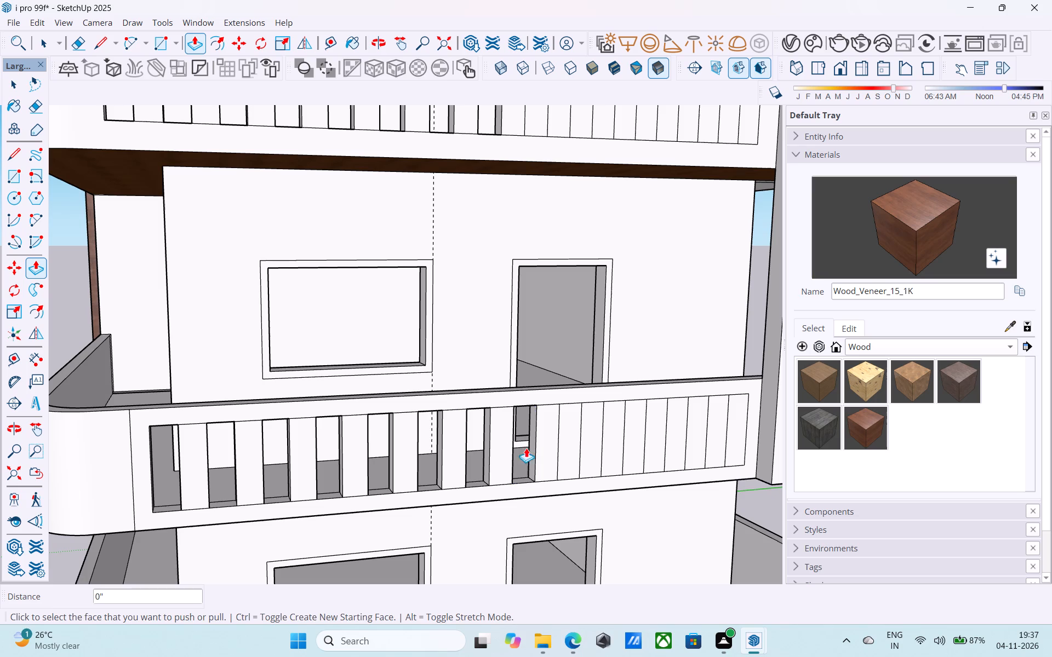
{"action": "double_click", "coordinate": [570, 442]}
{"action": "double_click", "coordinate": [612, 435]}
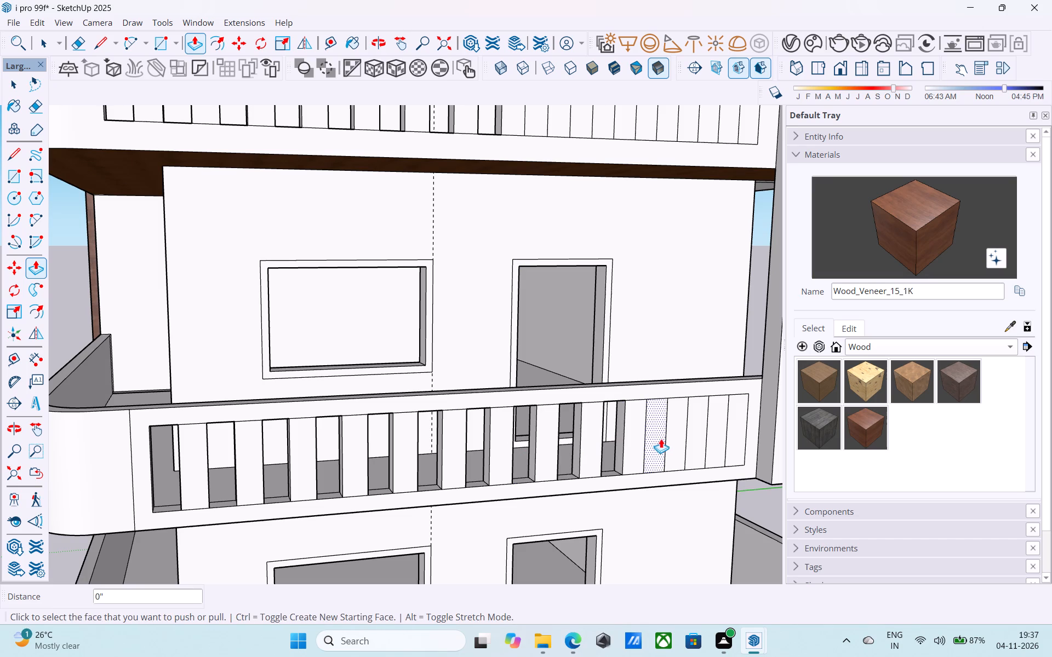
{"action": "double_click", "coordinate": [662, 439]}
{"action": "double_click", "coordinate": [699, 436]}
{"action": "double_click", "coordinate": [736, 427]}
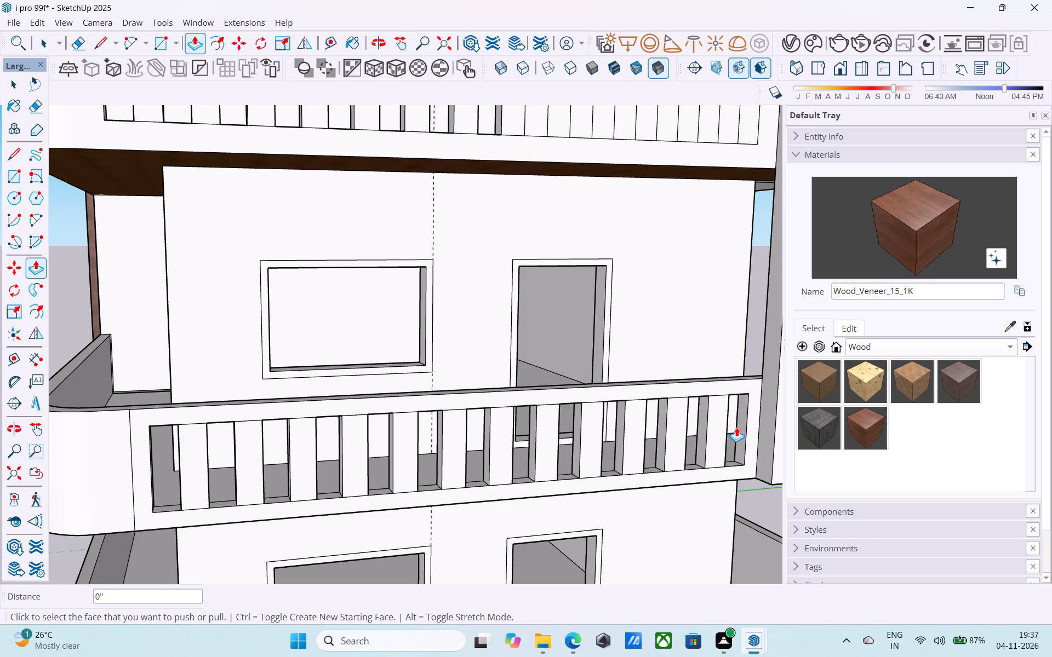
{"action": "scroll", "coordinate": [666, 432], "scroll_direction": "down", "scroll_amount": 13}
{"action": "middle_click_drag", "start_coordinate": [644, 434], "coordinate": [613, 454]}
{"action": "scroll", "coordinate": [613, 454], "scroll_direction": "down", "scroll_amount": 3}
{"action": "scroll", "coordinate": [613, 455], "scroll_direction": "up", "scroll_amount": 4}
{"action": "scroll", "coordinate": [613, 455], "scroll_direction": "down", "scroll_amount": 3}
{"action": "type", "text": "v"}
{"action": "key", "text": "space"}
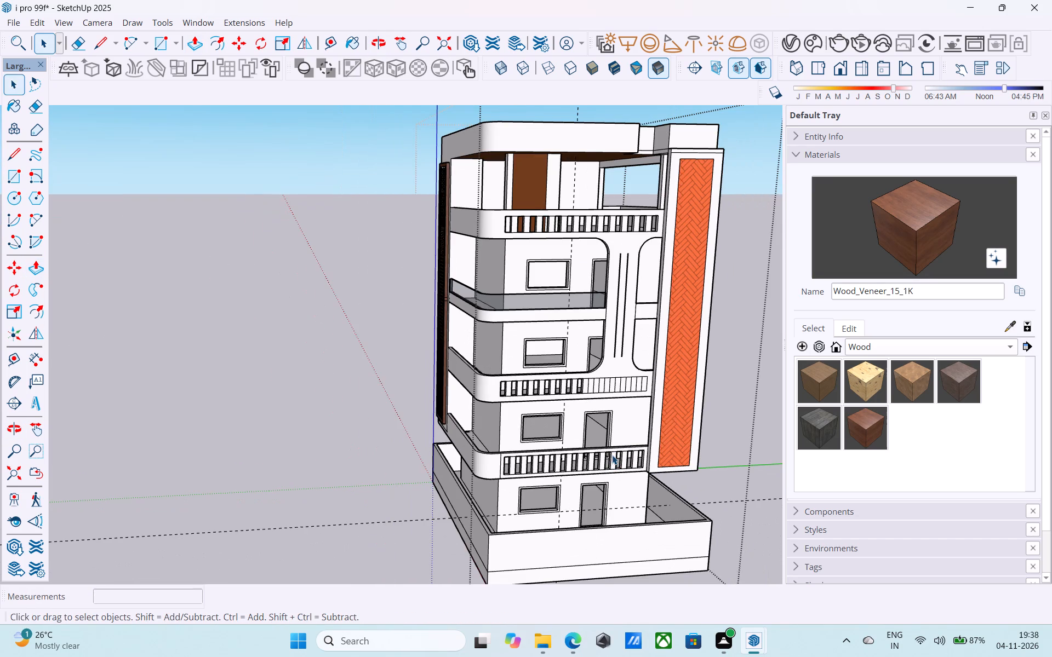
{"action": "key", "text": "space"}
Save the model.
{"action": "key", "text": "ctrl+s"}
Draw a 5' vertical line up the front perimeter wall's outer face, from the plinth line to the wall's top edge.
{"action": "scroll", "coordinate": [605, 458], "scroll_direction": "down", "scroll_amount": 7}
{"action": "middle_click_drag", "start_coordinate": [605, 459], "coordinate": [594, 461]}
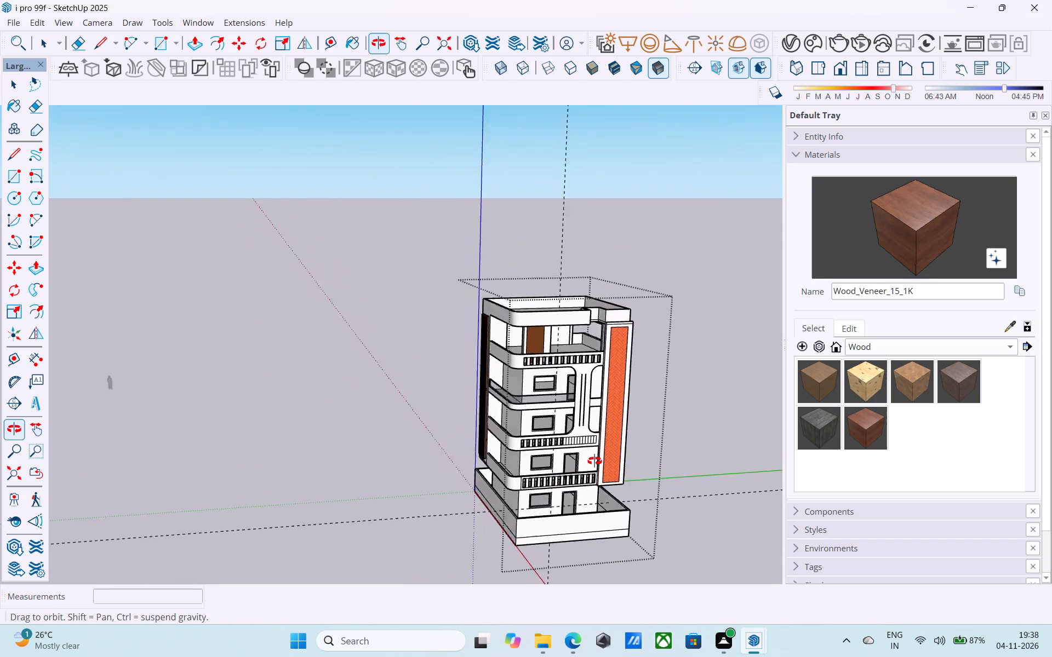
{"action": "middle_click_drag", "start_coordinate": [594, 461], "coordinate": [611, 418]}
{"action": "scroll", "coordinate": [611, 418], "scroll_direction": "up", "scroll_amount": 5}
{"action": "middle_click_drag", "start_coordinate": [614, 418], "coordinate": [578, 444], "text": "shift"}
{"action": "middle_click_drag", "start_coordinate": [572, 460], "coordinate": [548, 467], "text": "shift"}
{"action": "middle_click_drag", "start_coordinate": [536, 489], "coordinate": [500, 528]}
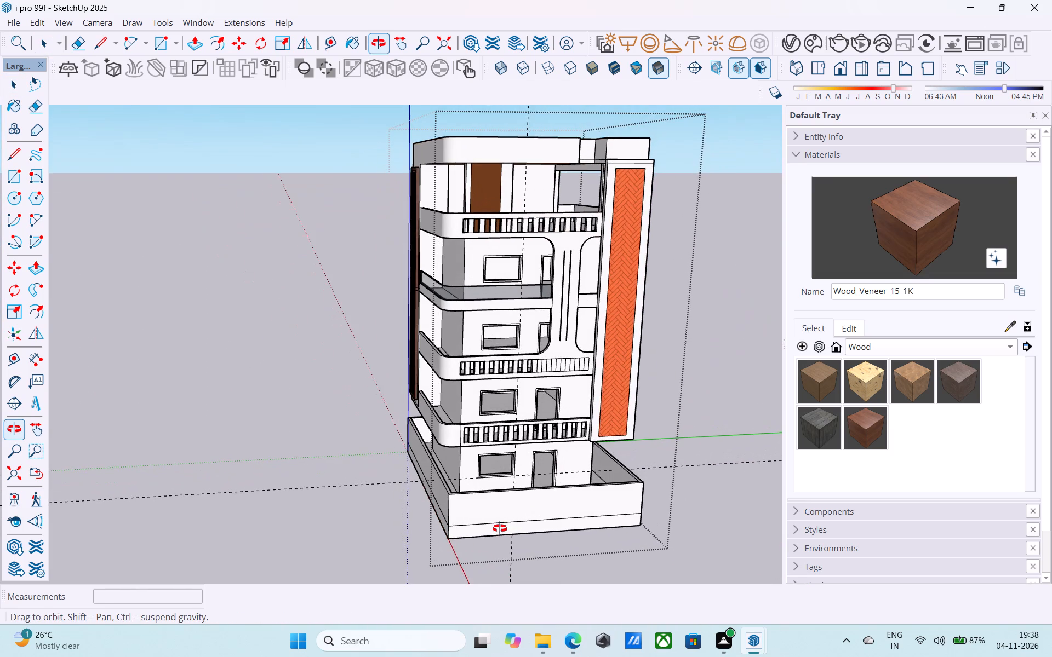
{"action": "middle_click_drag", "start_coordinate": [500, 528], "coordinate": [500, 550]}
{"action": "scroll", "coordinate": [505, 544], "scroll_direction": "up", "scroll_amount": 6}
{"action": "middle_click_drag", "start_coordinate": [515, 527], "coordinate": [506, 546]}
{"action": "scroll", "coordinate": [519, 536], "scroll_direction": "up", "scroll_amount": 3}
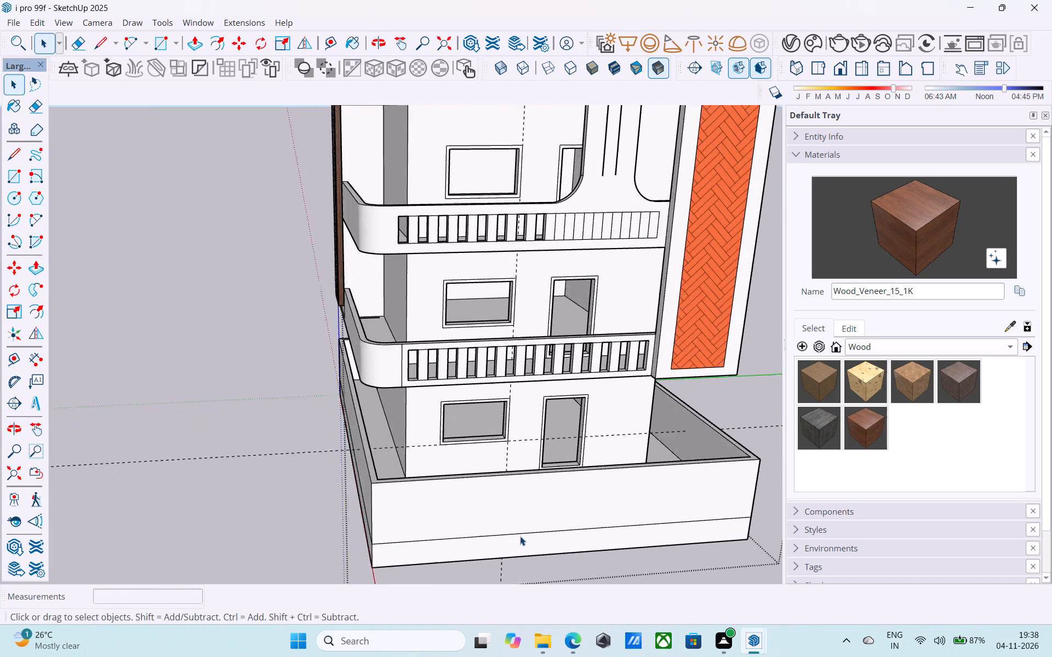
{"action": "key", "text": "l"}
{"action": "scroll", "coordinate": [520, 536], "scroll_direction": "up", "scroll_amount": 2}
{"action": "left_click", "coordinate": [516, 535]}
{"action": "left_click", "coordinate": [524, 451]}
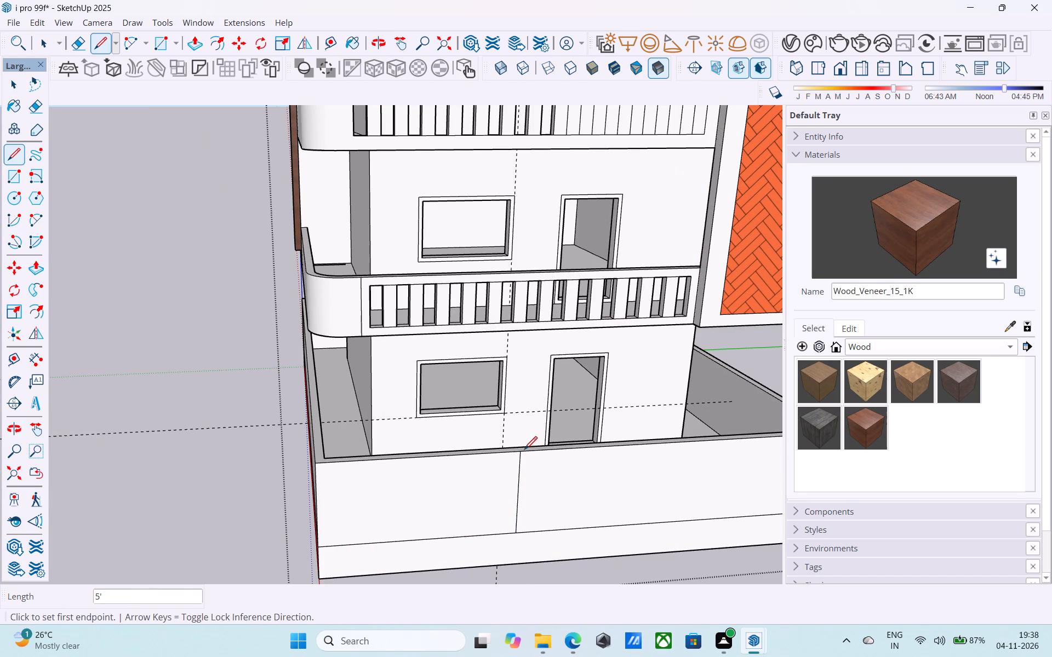
Continue the vertical line with a short line across the thickness of the front perimeter wall's top.
{"action": "middle_click_drag", "start_coordinate": [523, 451], "coordinate": [516, 499]}
{"action": "scroll", "coordinate": [513, 516], "scroll_direction": "up", "scroll_amount": 7}
{"action": "left_click", "coordinate": [505, 511]}
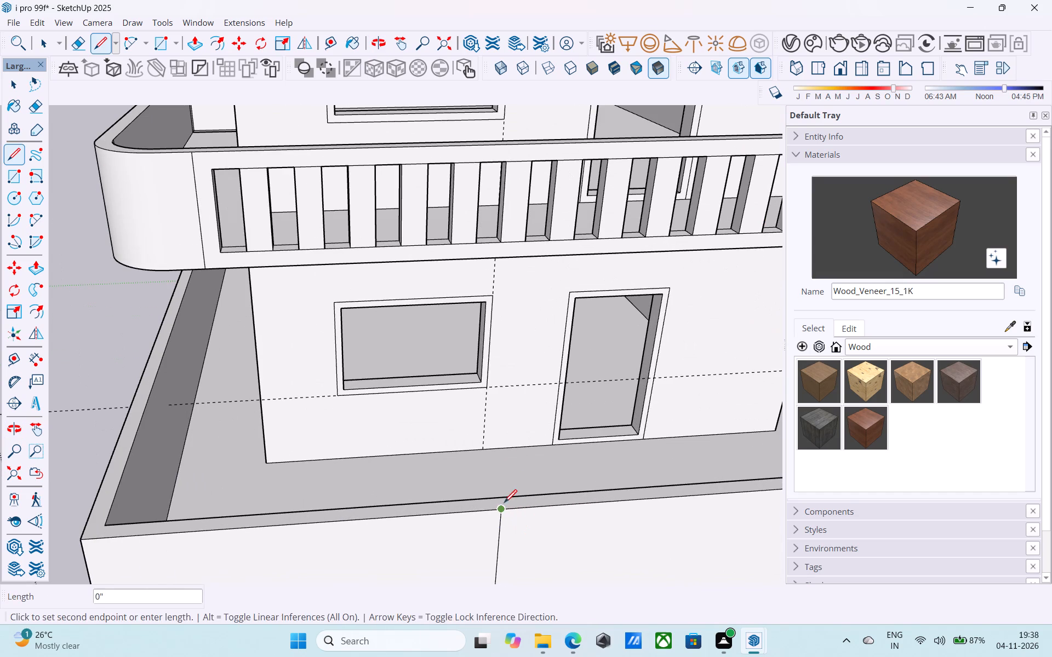
{"action": "left_click", "coordinate": [499, 499]}
{"action": "scroll", "coordinate": [451, 461], "scroll_direction": "down", "scroll_amount": 7}
{"action": "key", "text": "space"}
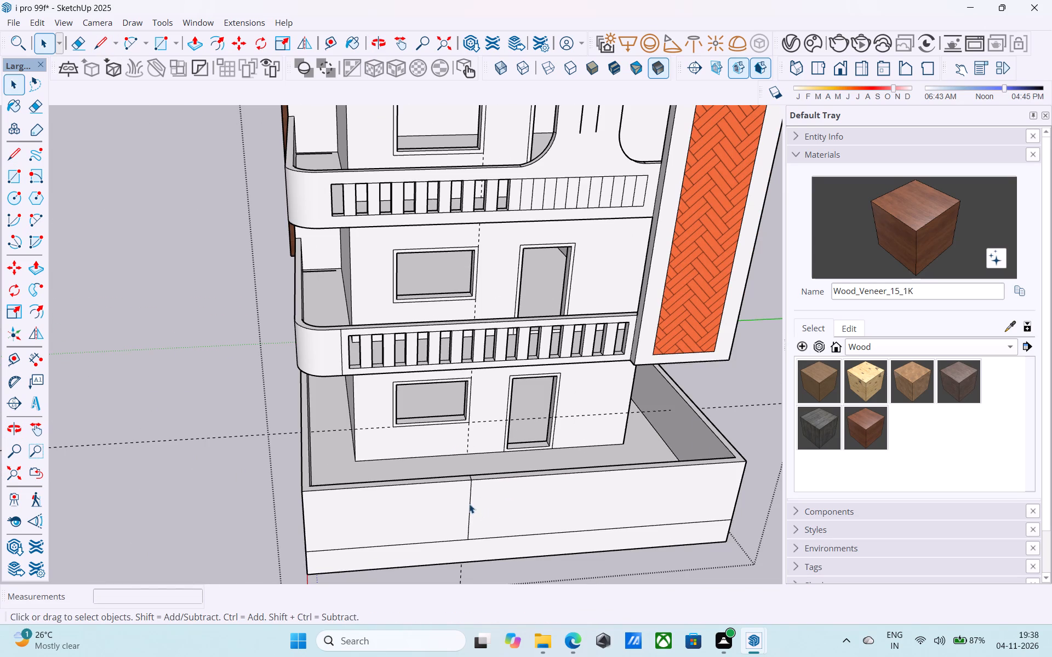
Copy the vertical line and its short top segment 1.5' along the front perimeter wall to outline a narrow strip.
{"action": "left_click", "coordinate": [469, 504]}
{"action": "scroll", "coordinate": [469, 481], "scroll_direction": "up", "scroll_amount": 14}
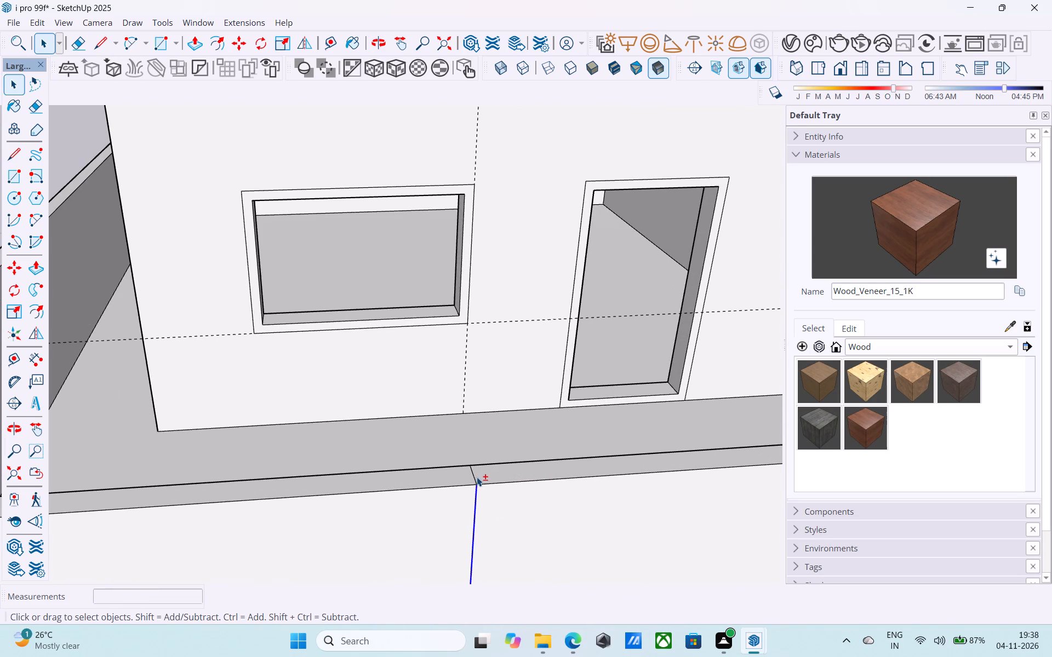
{"action": "left_click", "coordinate": [475, 476], "text": "shift"}
{"action": "scroll", "coordinate": [474, 476], "scroll_direction": "down", "scroll_amount": 6, "text": "shift"}
{"action": "middle_click_drag", "start_coordinate": [474, 476], "coordinate": [462, 476], "text": "shift"}
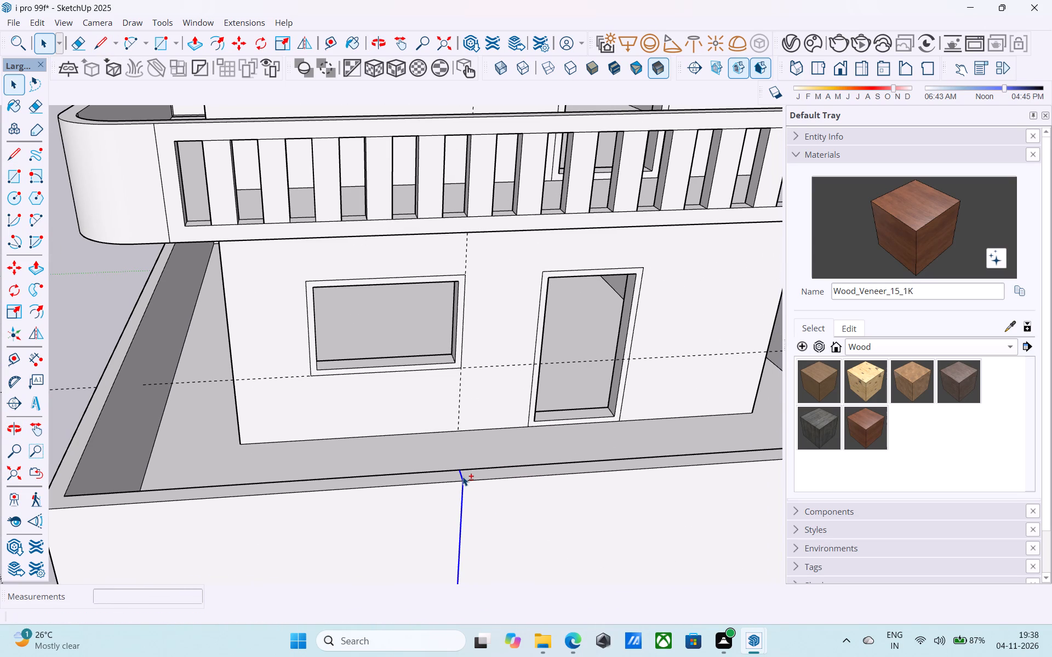
{"action": "key", "text": "m"}
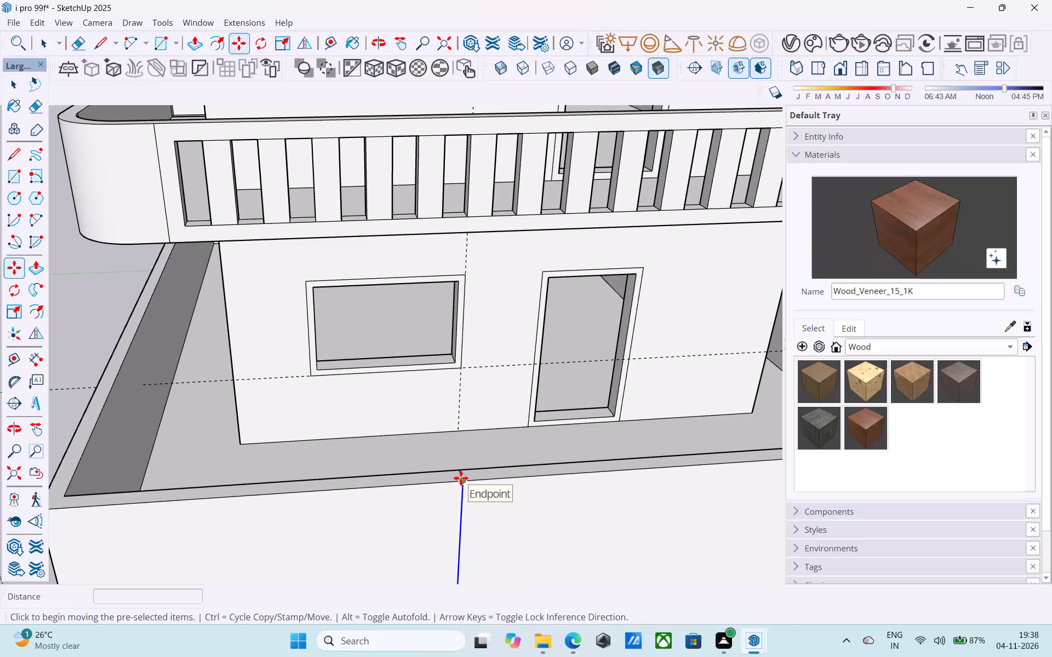
{"action": "left_click", "coordinate": [462, 481]}
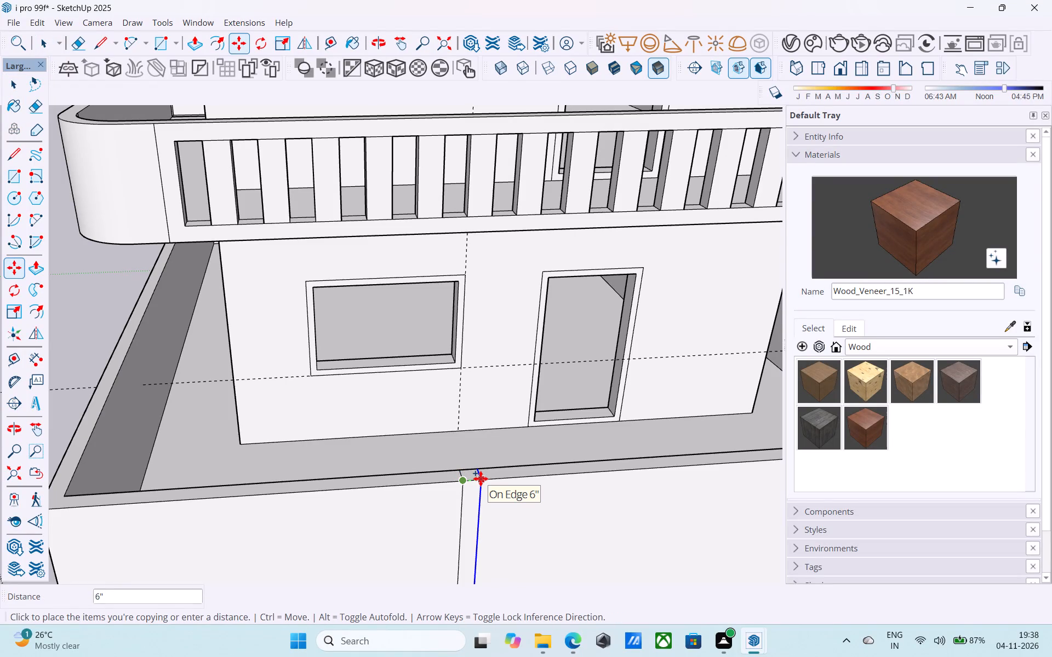
{"action": "type", "text": "1'"}
{"action": "key", "text": "Return"}
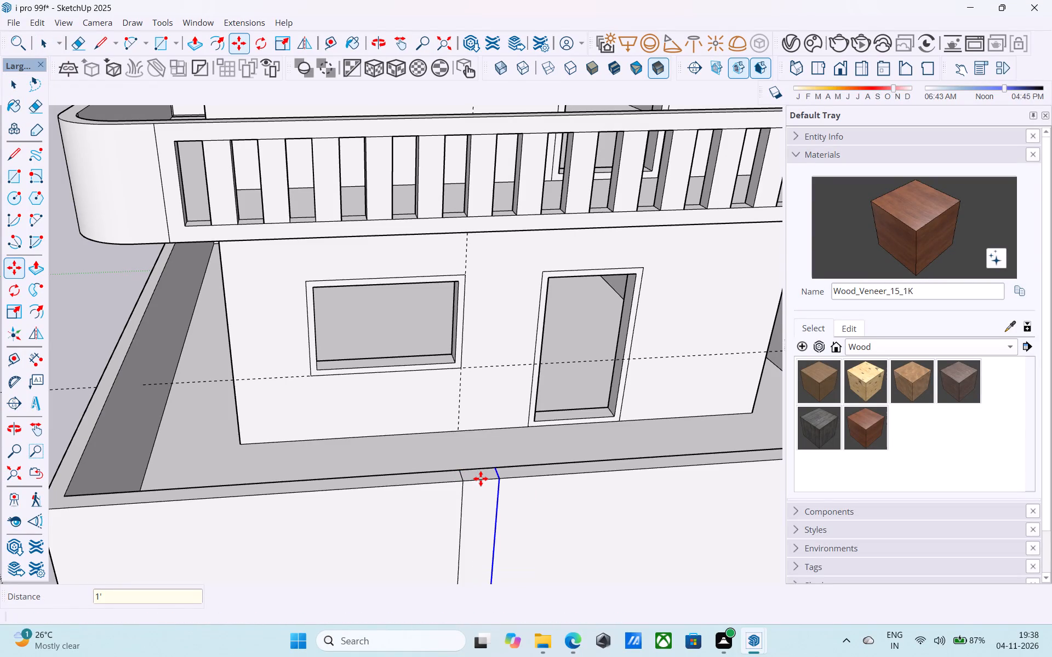
{"action": "type", "text": "2'"}
{"action": "key", "text": "Return"}
{"action": "type", "text": "1.5'"}
{"action": "key", "text": "Return"}
{"action": "key", "text": "space"}
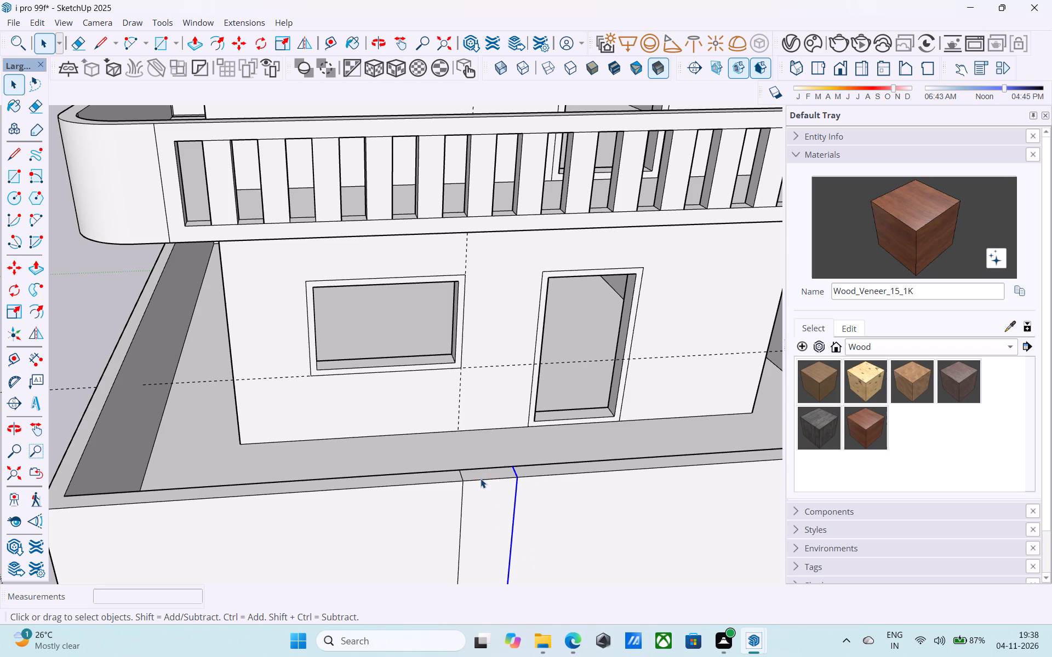
Examine the tower and the front perimeter wall's strip from several angles and distances.
{"action": "scroll", "coordinate": [478, 477], "scroll_direction": "down", "scroll_amount": 13}
{"action": "middle_click_drag", "start_coordinate": [439, 495], "coordinate": [432, 471]}
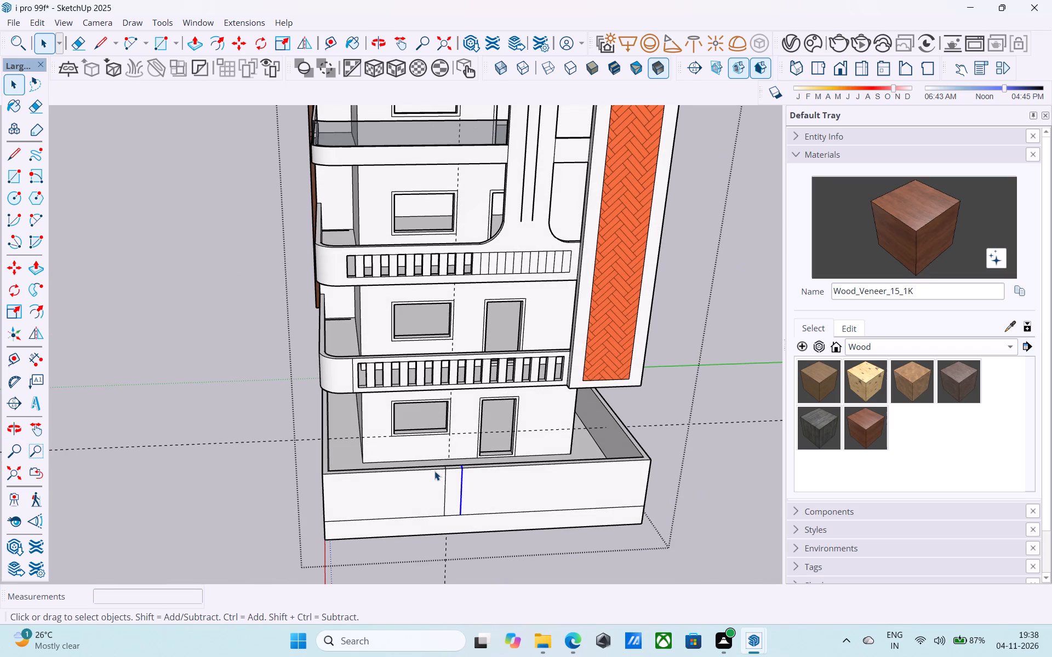
{"action": "scroll", "coordinate": [434, 476], "scroll_direction": "down", "scroll_amount": 5}
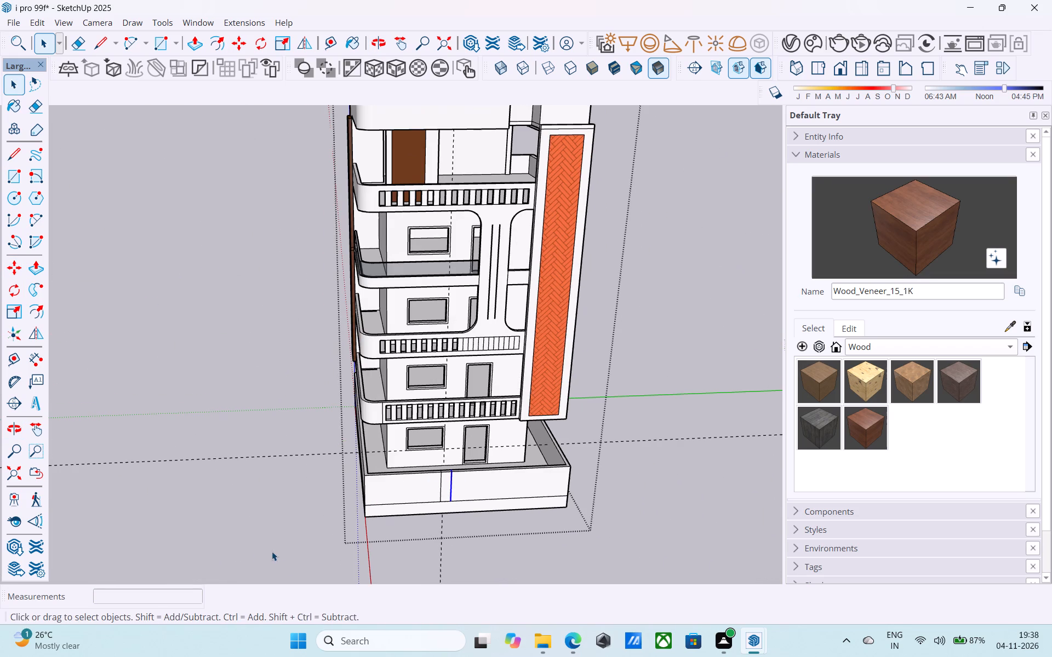
{"action": "scroll", "coordinate": [281, 551], "scroll_direction": "down", "scroll_amount": 7}
{"action": "middle_click_drag", "start_coordinate": [281, 552], "coordinate": [398, 470]}
{"action": "scroll", "coordinate": [581, 397], "scroll_direction": "up", "scroll_amount": 6}
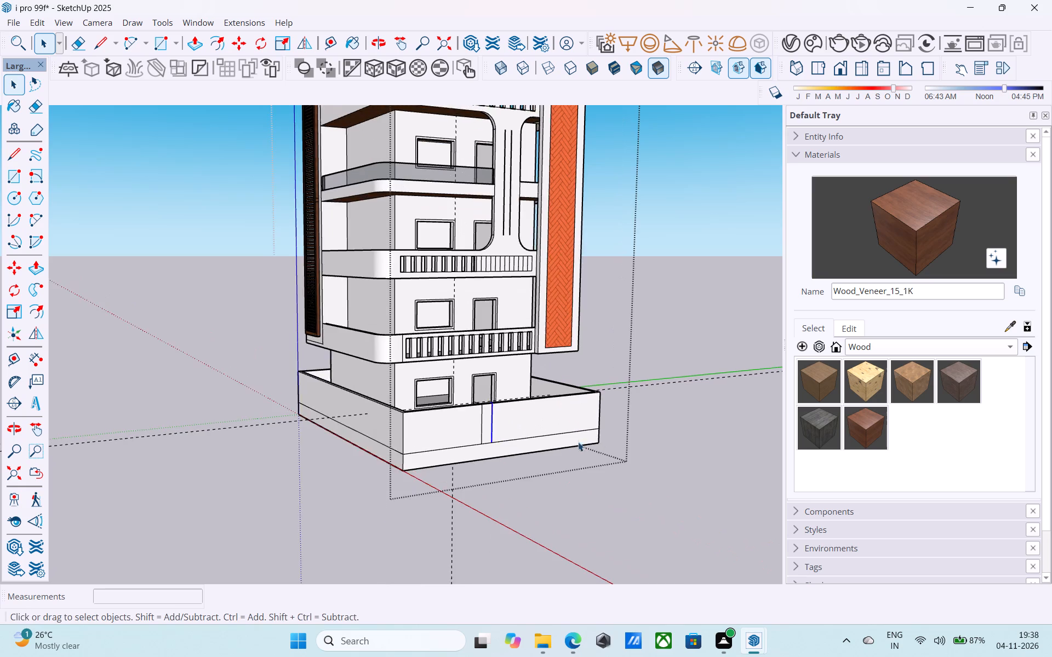
{"action": "middle_click_drag", "start_coordinate": [574, 442], "coordinate": [412, 476]}
{"action": "scroll", "coordinate": [625, 484], "scroll_direction": "down", "scroll_amount": 3}
{"action": "middle_click_drag", "start_coordinate": [610, 486], "coordinate": [554, 514]}
{"action": "scroll", "coordinate": [649, 492], "scroll_direction": "down", "scroll_amount": 6}
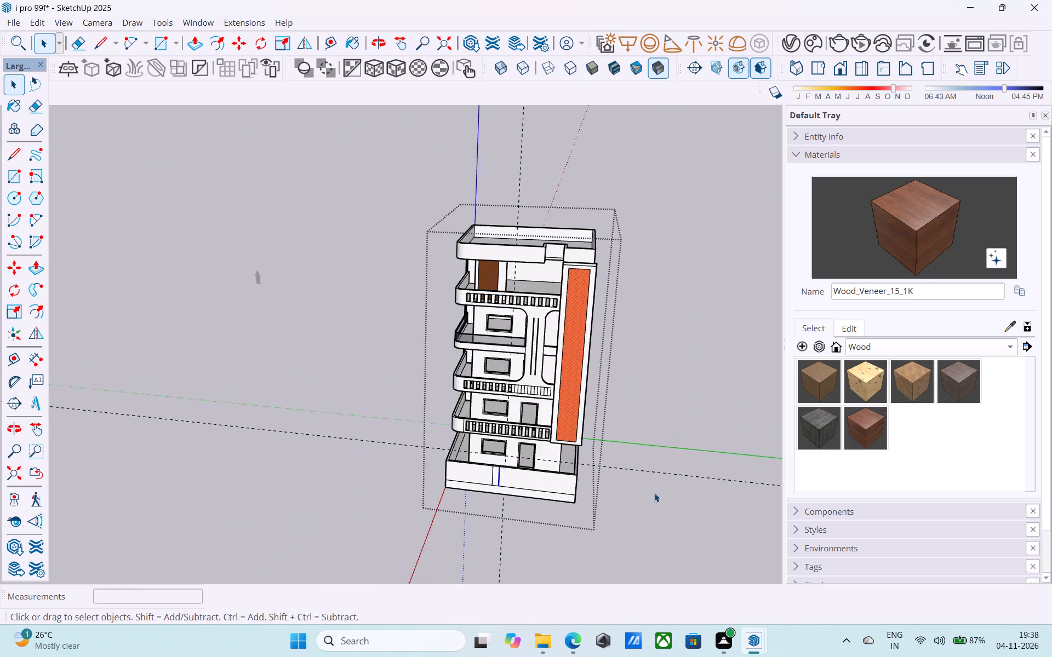
{"action": "middle_click", "coordinate": [651, 492]}
Copy the strip's second pair of lines 10' farther along the front perimeter wall, past the ground-floor door.
{"action": "scroll", "coordinate": [592, 492], "scroll_direction": "up", "scroll_amount": 6}
{"action": "middle_click_drag", "start_coordinate": [517, 495], "coordinate": [565, 529]}
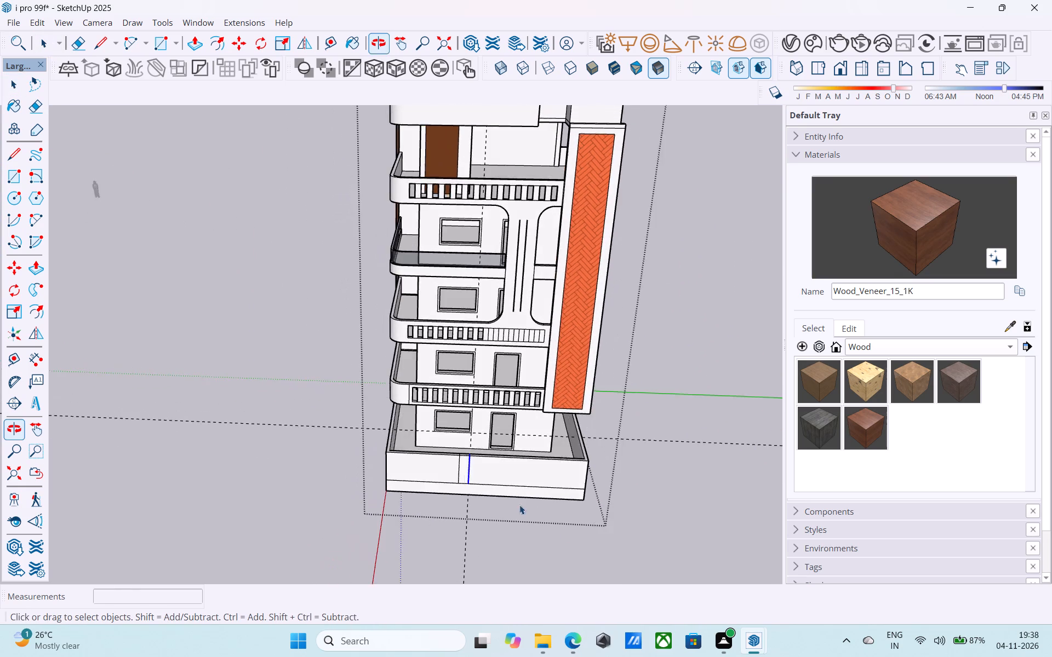
{"action": "scroll", "coordinate": [461, 469], "scroll_direction": "up", "scroll_amount": 11}
{"action": "key", "text": "m"}
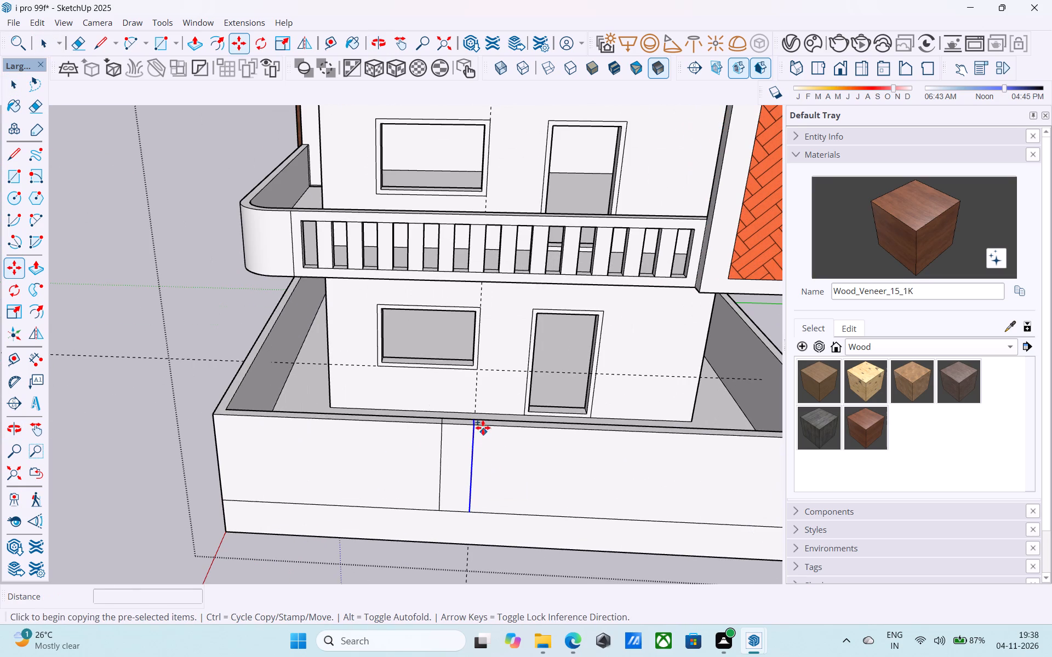
{"action": "left_click", "coordinate": [474, 424]}
{"action": "scroll", "coordinate": [481, 429], "scroll_direction": "down", "scroll_amount": 4}
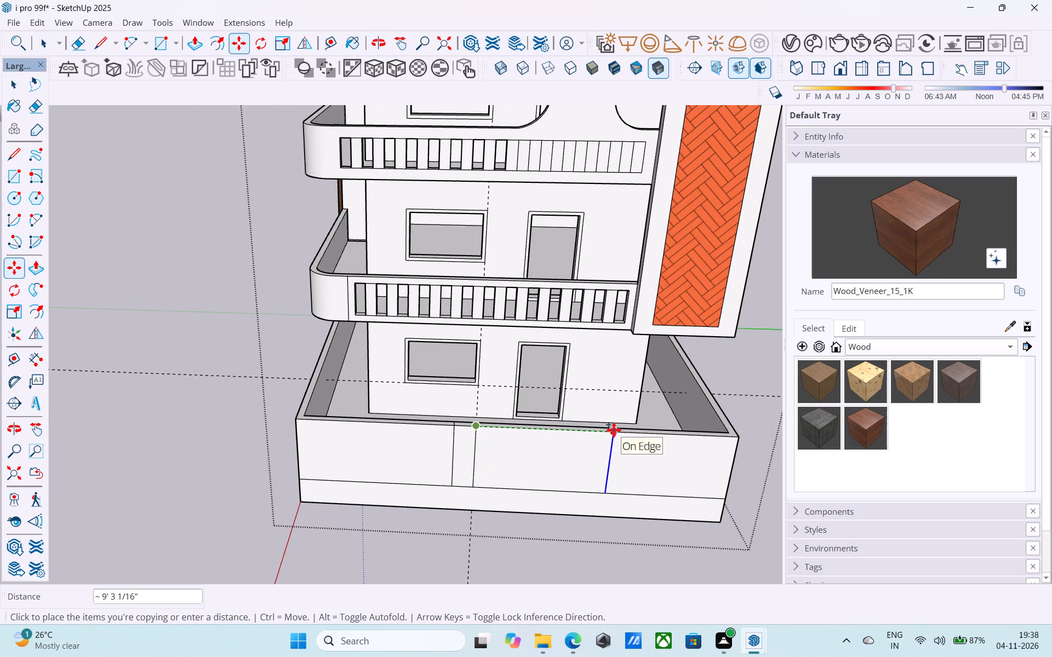
{"action": "type", "text": "10'"}
{"action": "key", "text": "Return"}
{"action": "scroll", "coordinate": [628, 440], "scroll_direction": "down", "scroll_amount": 3}
{"action": "middle_click_drag", "start_coordinate": [636, 454], "coordinate": [631, 481]}
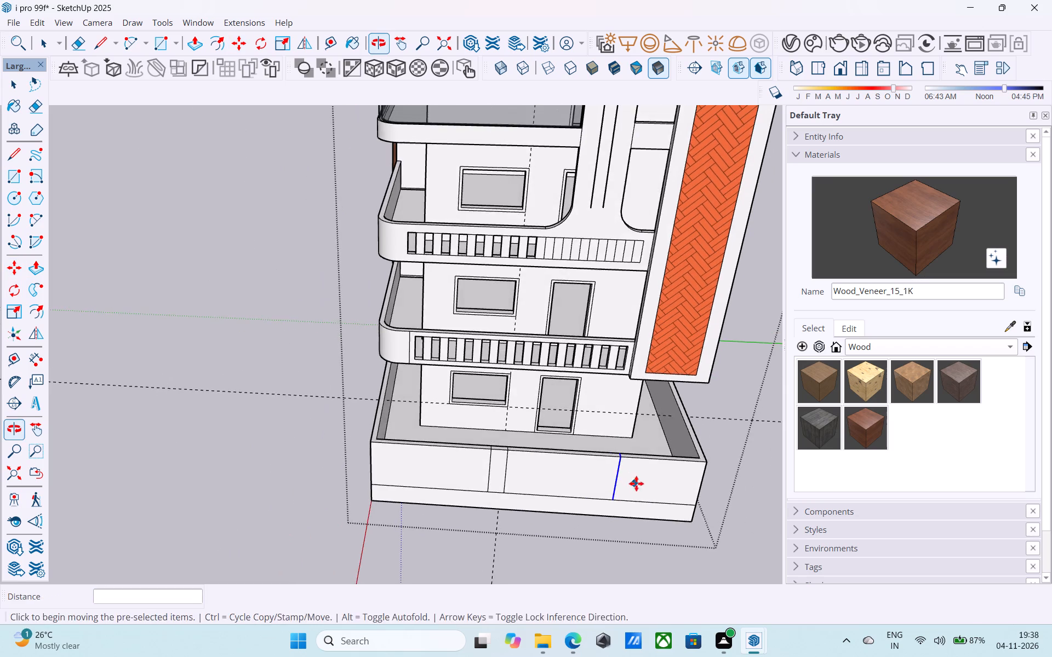
{"action": "key", "text": "space"}
Copy the newest pair of lines another 1.5' along the front perimeter wall to outline a second narrow strip.
{"action": "scroll", "coordinate": [637, 480], "scroll_direction": "up", "scroll_amount": 8}
{"action": "type", "text": "jm"}
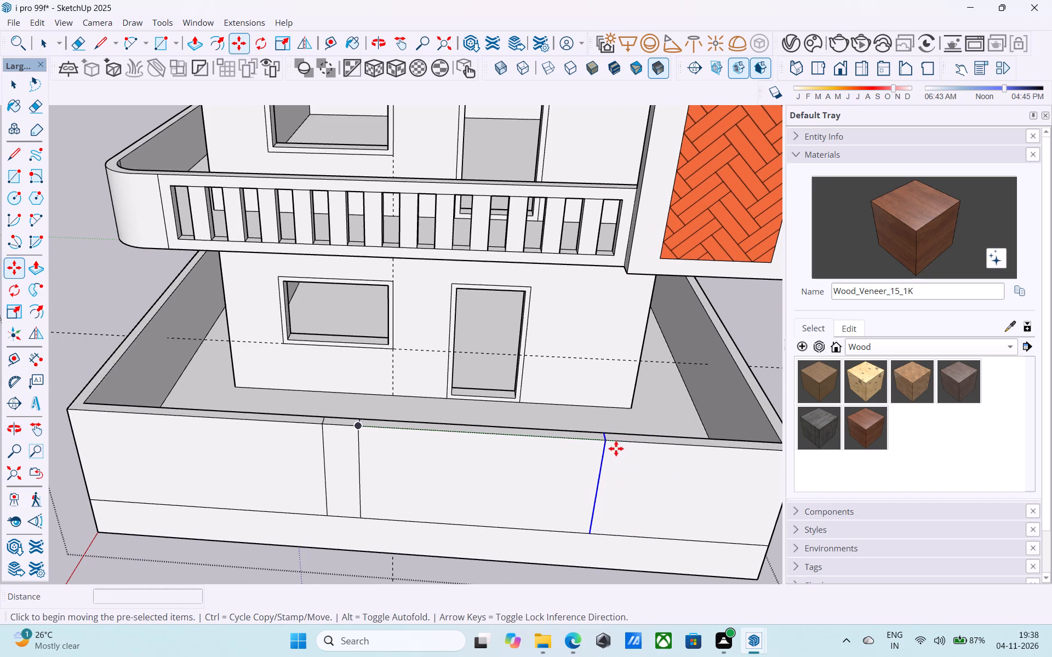
{"action": "left_click", "coordinate": [610, 441]}
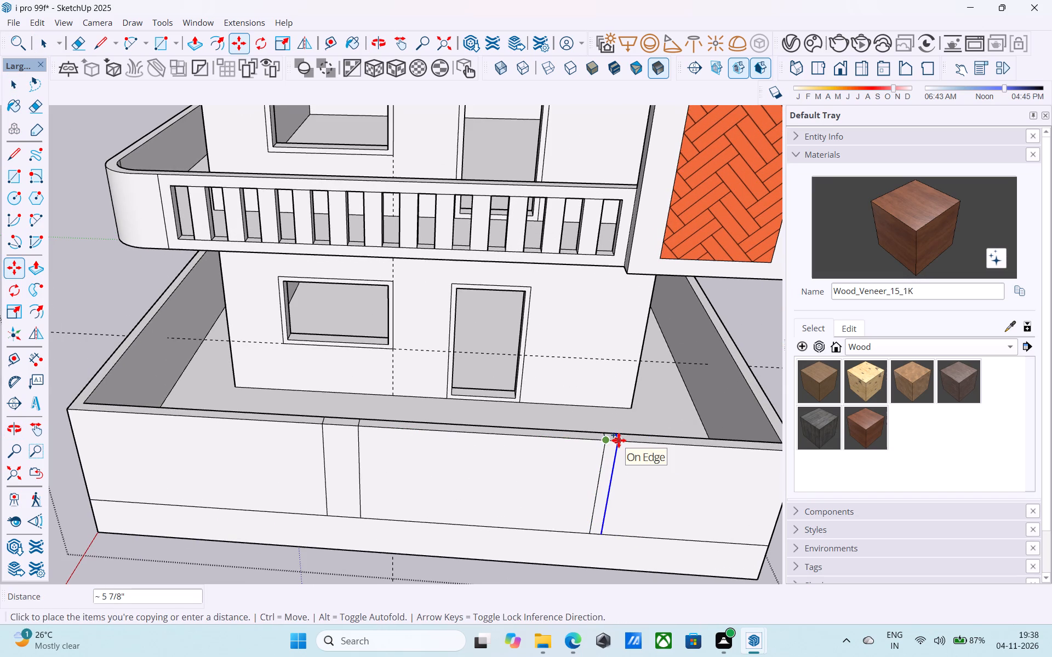
{"action": "type", "text": "1.5'"}
{"action": "key", "text": "Return"}
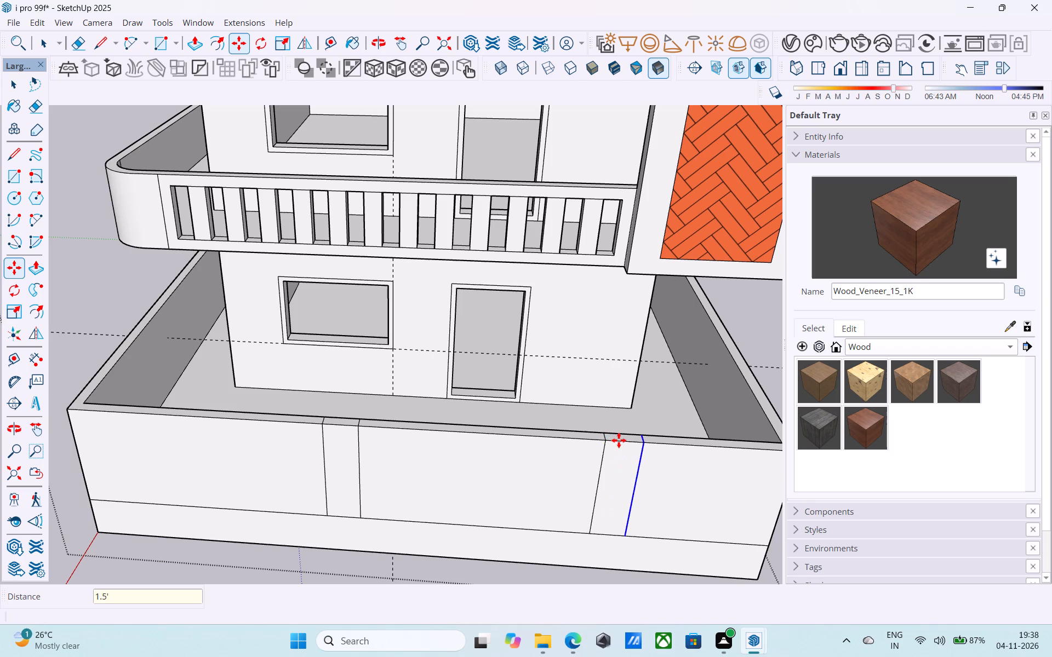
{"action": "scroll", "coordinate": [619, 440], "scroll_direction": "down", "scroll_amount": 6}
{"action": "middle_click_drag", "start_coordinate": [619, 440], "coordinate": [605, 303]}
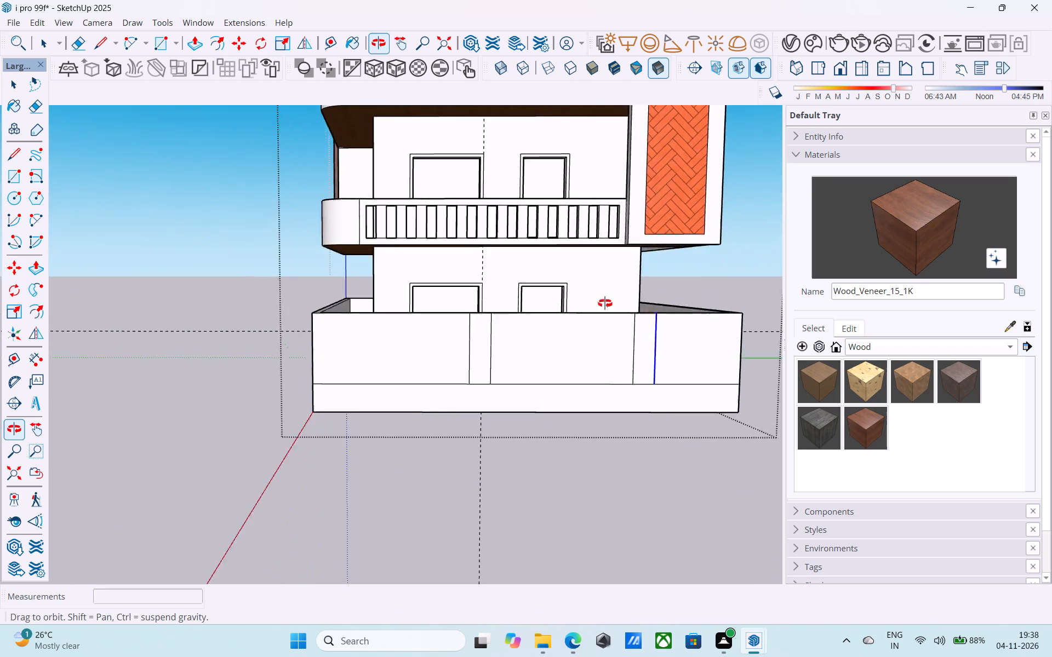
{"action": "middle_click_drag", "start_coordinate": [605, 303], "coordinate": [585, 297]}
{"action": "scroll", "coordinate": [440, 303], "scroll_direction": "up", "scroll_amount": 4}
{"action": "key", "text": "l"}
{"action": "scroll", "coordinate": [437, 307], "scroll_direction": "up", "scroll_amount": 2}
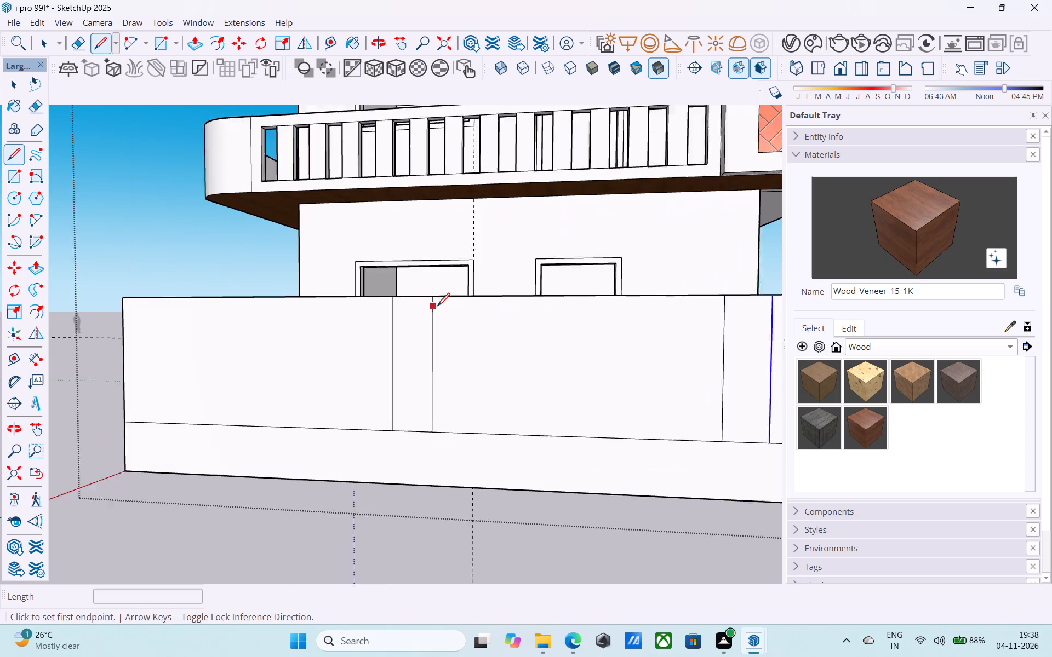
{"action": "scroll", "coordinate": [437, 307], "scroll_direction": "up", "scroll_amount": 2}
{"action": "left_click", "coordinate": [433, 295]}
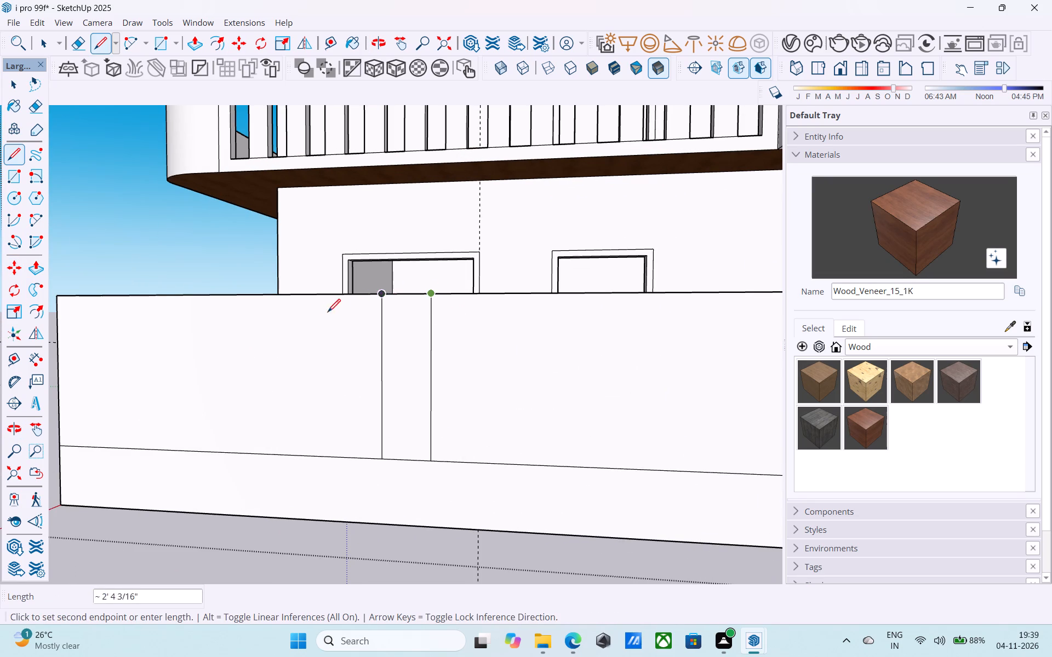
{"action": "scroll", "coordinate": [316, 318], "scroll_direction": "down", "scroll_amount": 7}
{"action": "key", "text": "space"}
Extrude the top faces of both narrow strips on the front perimeter wall upward 1' to raise them into pillars.
{"action": "middle_click_drag", "start_coordinate": [410, 359], "coordinate": [415, 445]}
{"action": "scroll", "coordinate": [415, 445], "scroll_direction": "down", "scroll_amount": 4}
{"action": "middle_click_drag", "start_coordinate": [414, 444], "coordinate": [415, 506]}
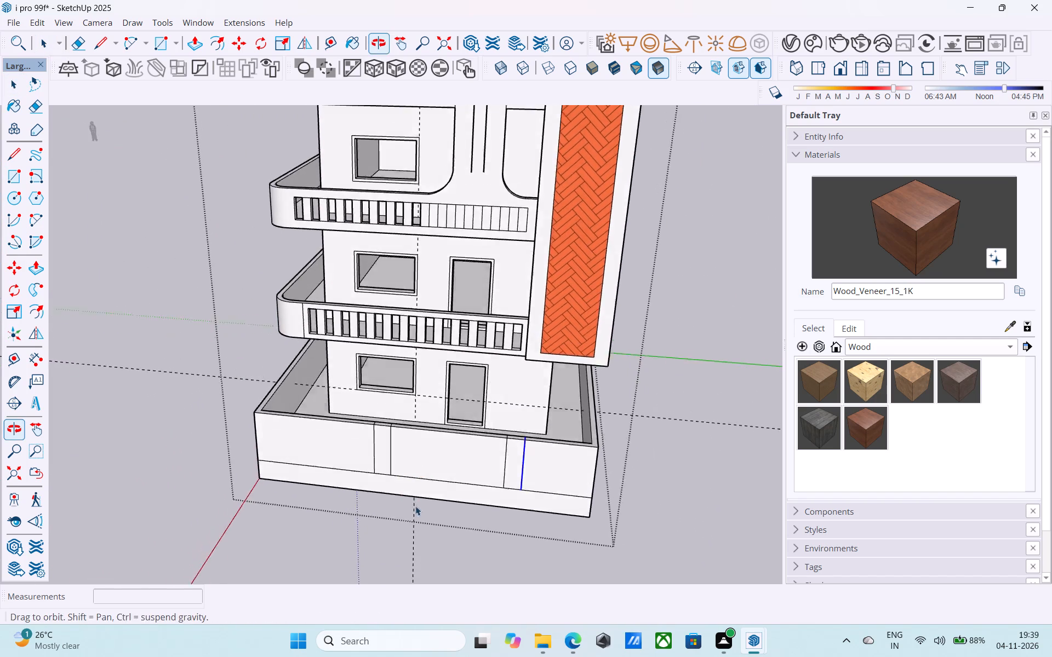
{"action": "middle_click_drag", "start_coordinate": [415, 506], "coordinate": [415, 503]}
{"action": "scroll", "coordinate": [395, 478], "scroll_direction": "up", "scroll_amount": 11}
{"action": "left_click", "coordinate": [374, 417]}
{"action": "key", "text": "p"}
{"action": "left_click", "coordinate": [374, 417]}
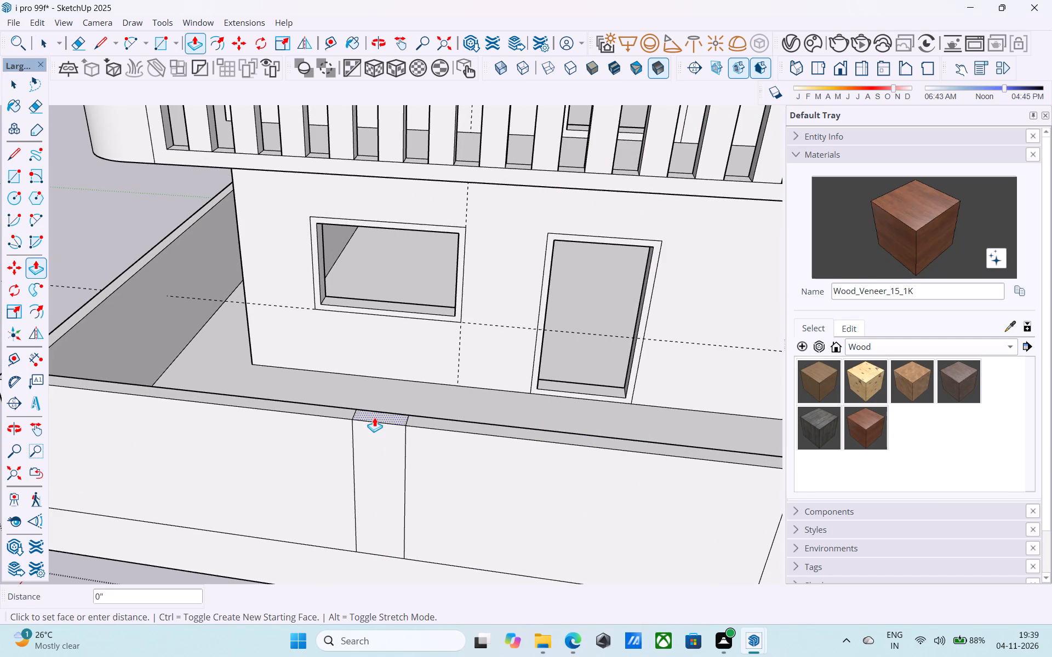
{"action": "type", "text": "1'"}
{"action": "key", "text": "Return"}
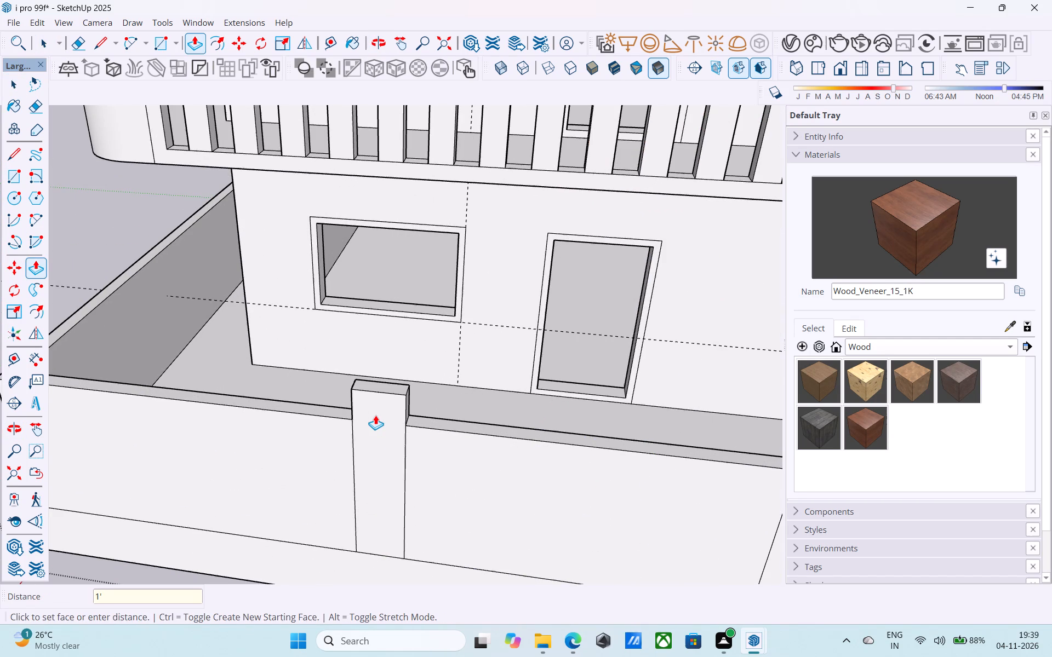
{"action": "scroll", "coordinate": [374, 414], "scroll_direction": "down", "scroll_amount": 7}
{"action": "middle_click_drag", "start_coordinate": [371, 416], "coordinate": [272, 391], "text": "shift"}
{"action": "scroll", "coordinate": [490, 425], "scroll_direction": "up", "scroll_amount": 10}
{"action": "double_click", "coordinate": [494, 401]}
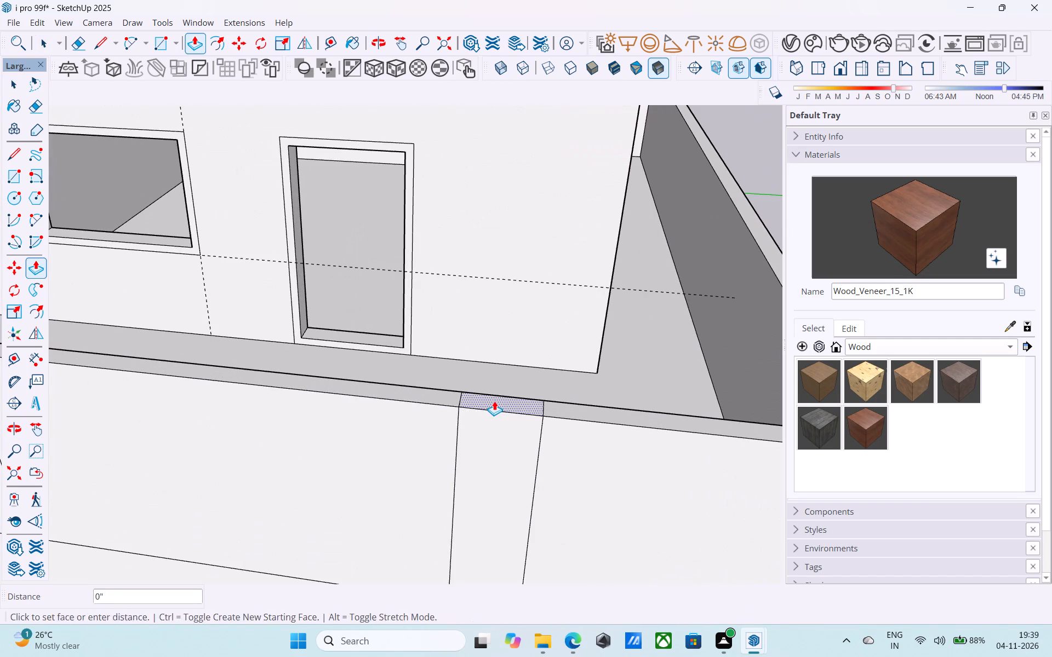
Extrude the front faces of both perimeter wall pillars outward 1'.
{"action": "scroll", "coordinate": [495, 400], "scroll_direction": "down", "scroll_amount": 13}
{"action": "double_click", "coordinate": [497, 405]}
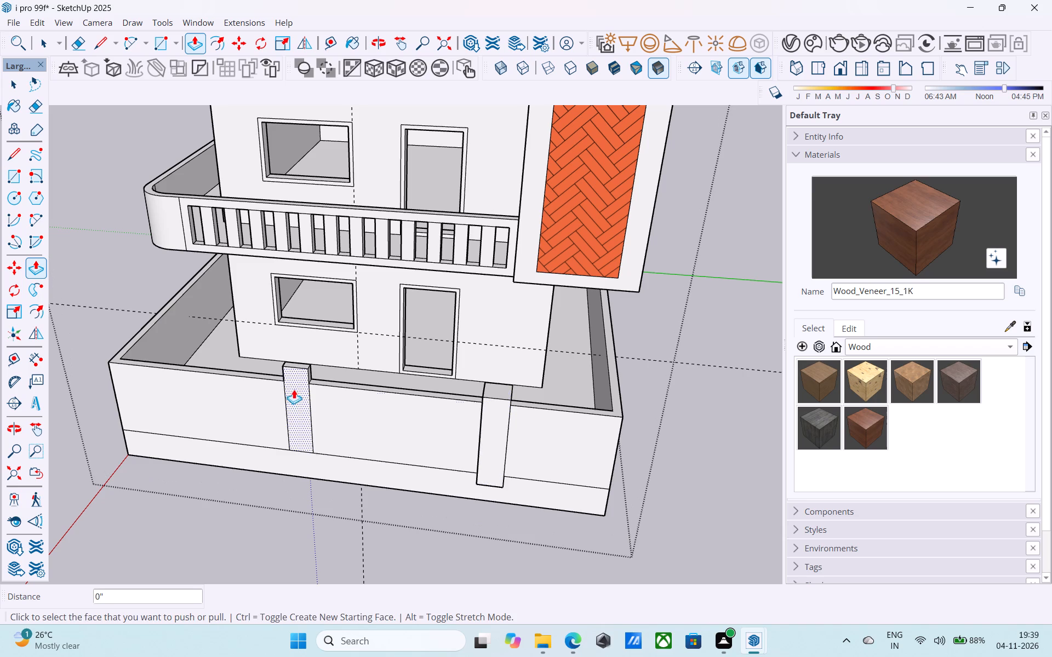
{"action": "double_click", "coordinate": [293, 388]}
Push the front faces of both pillars back 6" toward the perimeter wall.
{"action": "middle_click_drag", "start_coordinate": [304, 385], "coordinate": [592, 341]}
{"action": "scroll", "coordinate": [528, 355], "scroll_direction": "up", "scroll_amount": 5}
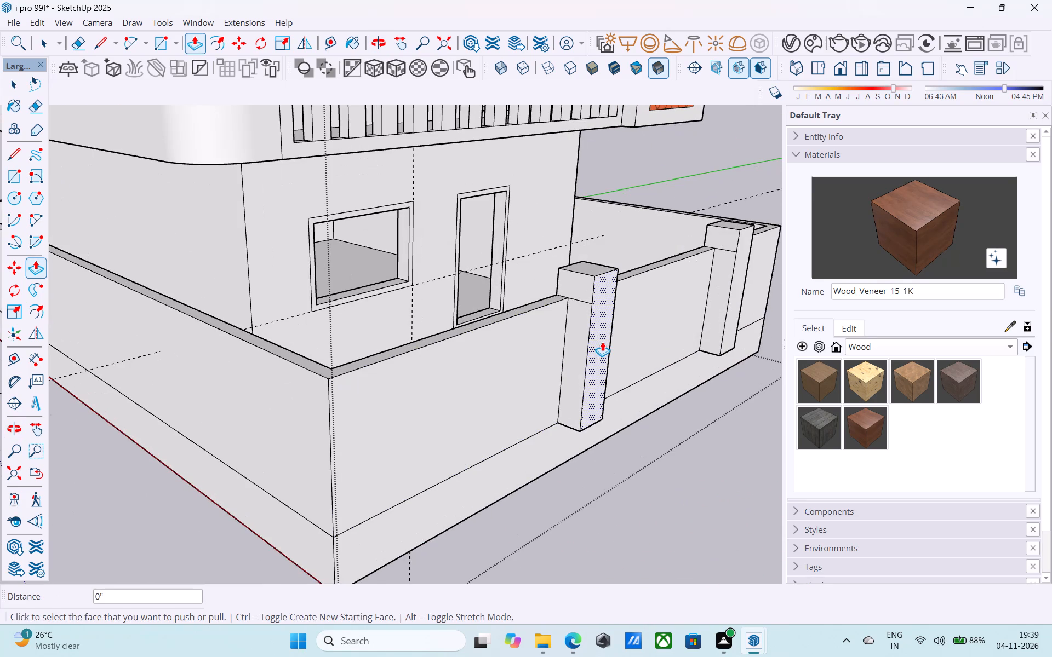
{"action": "left_click", "coordinate": [602, 341]}
{"action": "key", "text": "6"}
{"action": "key", "text": "shift+quotedbl"}
{"action": "key", "text": "Return"}
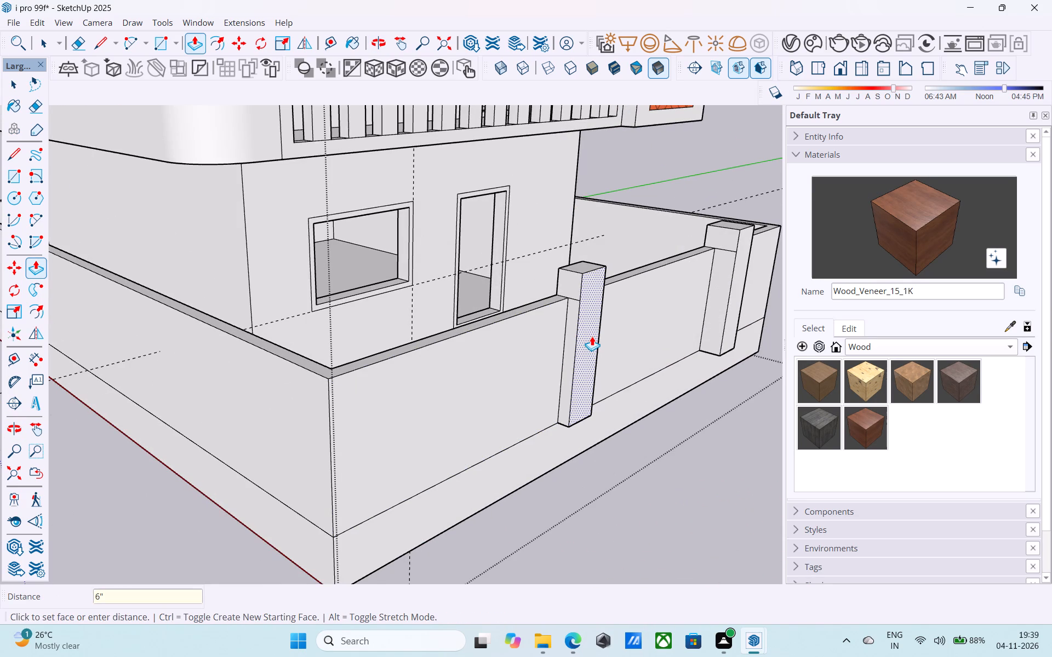
{"action": "middle_click_drag", "start_coordinate": [588, 336], "coordinate": [356, 407], "text": "shift"}
{"action": "scroll", "coordinate": [532, 360], "scroll_direction": "up", "scroll_amount": 4}
{"action": "double_click", "coordinate": [565, 320]}
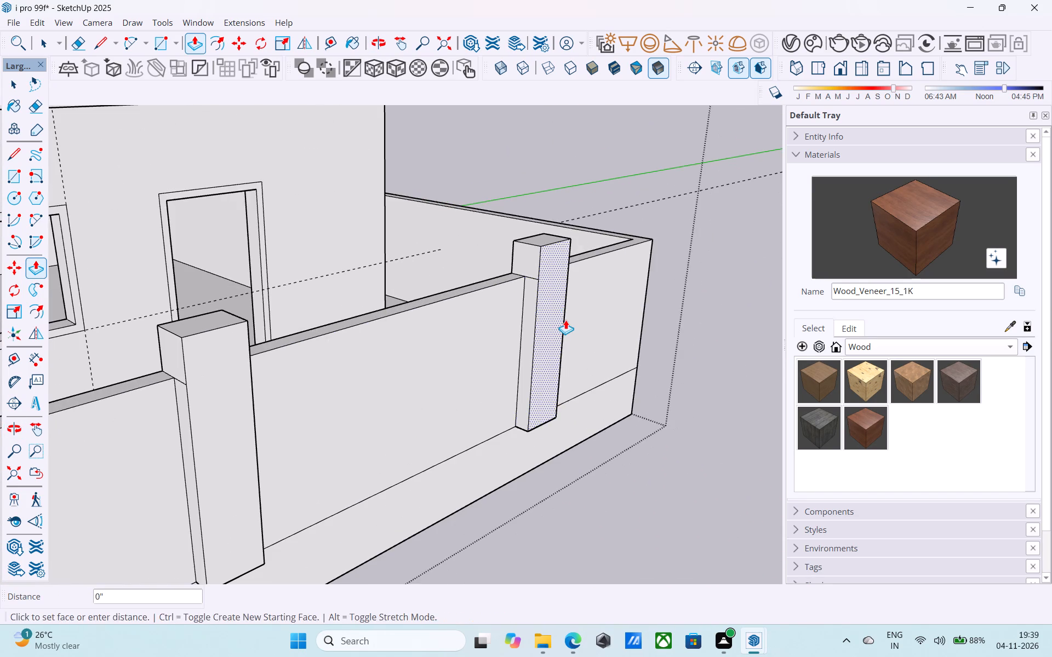
Erase the short leftover edges at wall-top level on both sides of the two front pillars.
{"action": "scroll", "coordinate": [565, 320], "scroll_direction": "down", "scroll_amount": 5}
{"action": "middle_click_drag", "start_coordinate": [565, 320], "coordinate": [544, 334]}
{"action": "key", "text": "space"}
{"action": "scroll", "coordinate": [531, 325], "scroll_direction": "up", "scroll_amount": 14}
{"action": "key", "text": "e"}
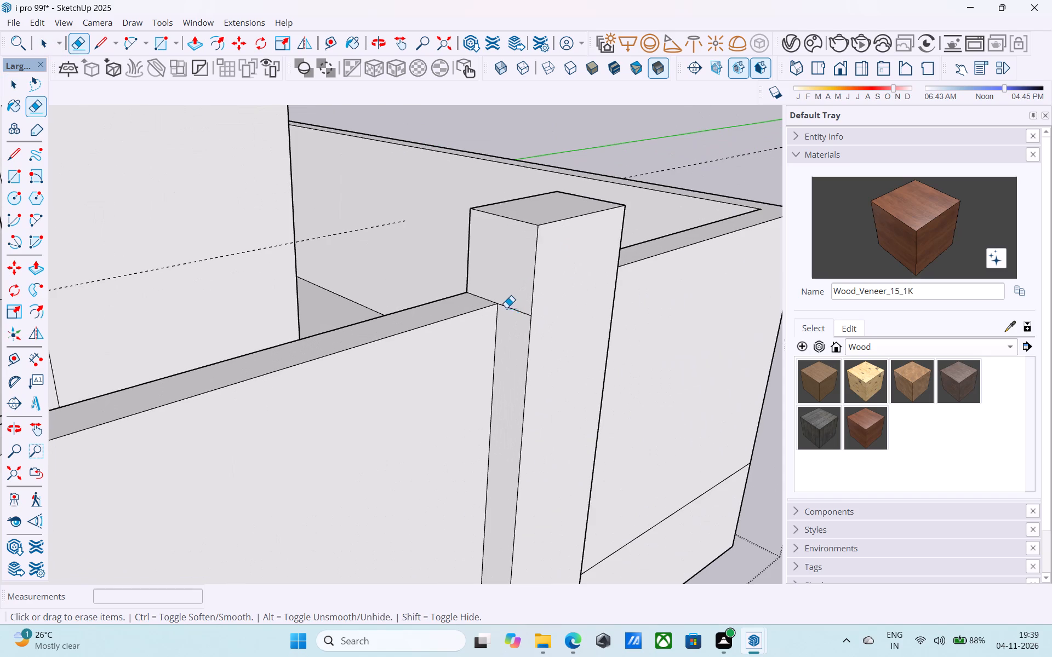
{"action": "left_click_drag", "start_coordinate": [516, 304], "coordinate": [519, 309]}
{"action": "scroll", "coordinate": [517, 318], "scroll_direction": "down", "scroll_amount": 11}
{"action": "middle_click_drag", "start_coordinate": [544, 429], "coordinate": [731, 343], "text": "shift"}
{"action": "scroll", "coordinate": [558, 273], "scroll_direction": "up", "scroll_amount": 5}
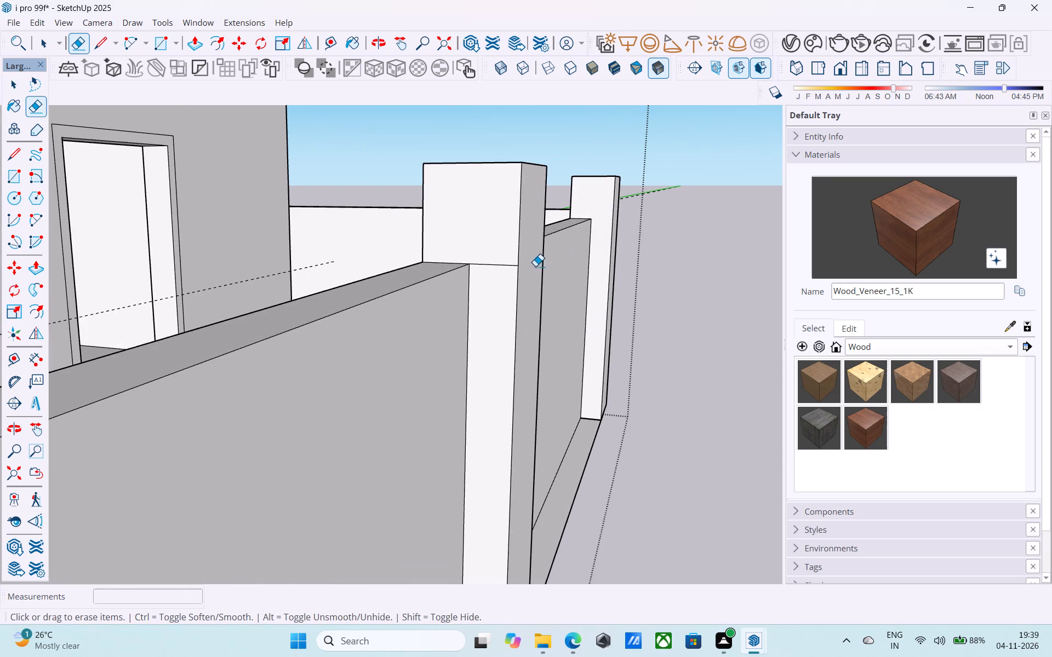
{"action": "left_click_drag", "start_coordinate": [487, 266], "coordinate": [485, 274]}
{"action": "scroll", "coordinate": [506, 301], "scroll_direction": "down", "scroll_amount": 4}
{"action": "middle_click_drag", "start_coordinate": [507, 302], "coordinate": [93, 348]}
{"action": "middle_click_drag", "start_coordinate": [559, 302], "coordinate": [246, 273]}
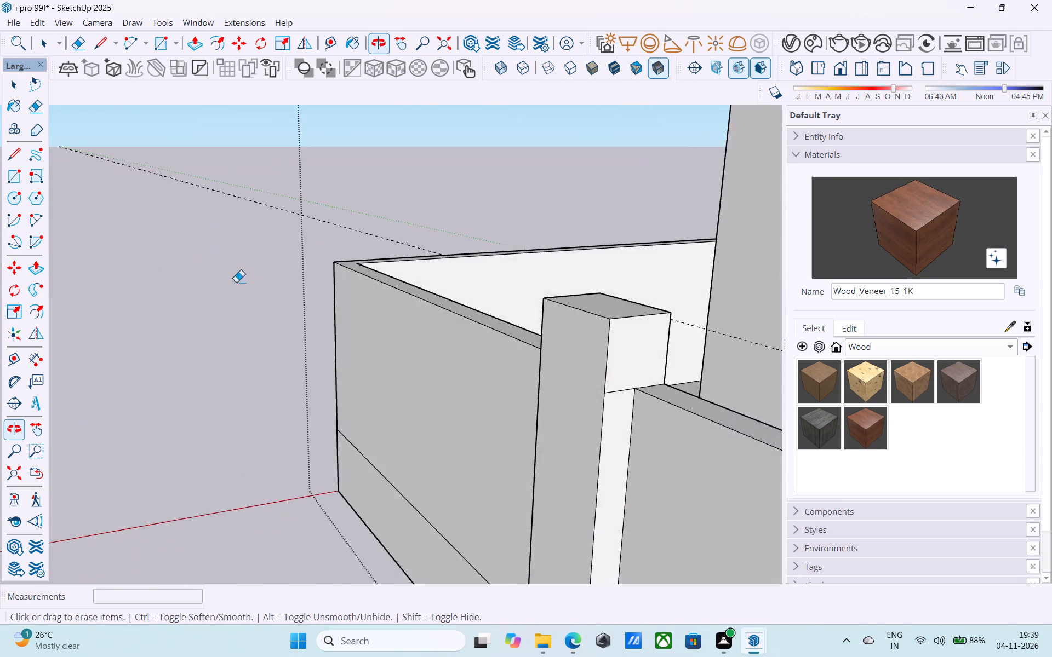
{"action": "scroll", "coordinate": [238, 282], "scroll_direction": "down", "scroll_amount": 5}
{"action": "scroll", "coordinate": [441, 341], "scroll_direction": "up", "scroll_amount": 1}
{"action": "left_click_drag", "start_coordinate": [444, 341], "coordinate": [448, 348]}
{"action": "scroll", "coordinate": [433, 340], "scroll_direction": "down", "scroll_amount": 10}
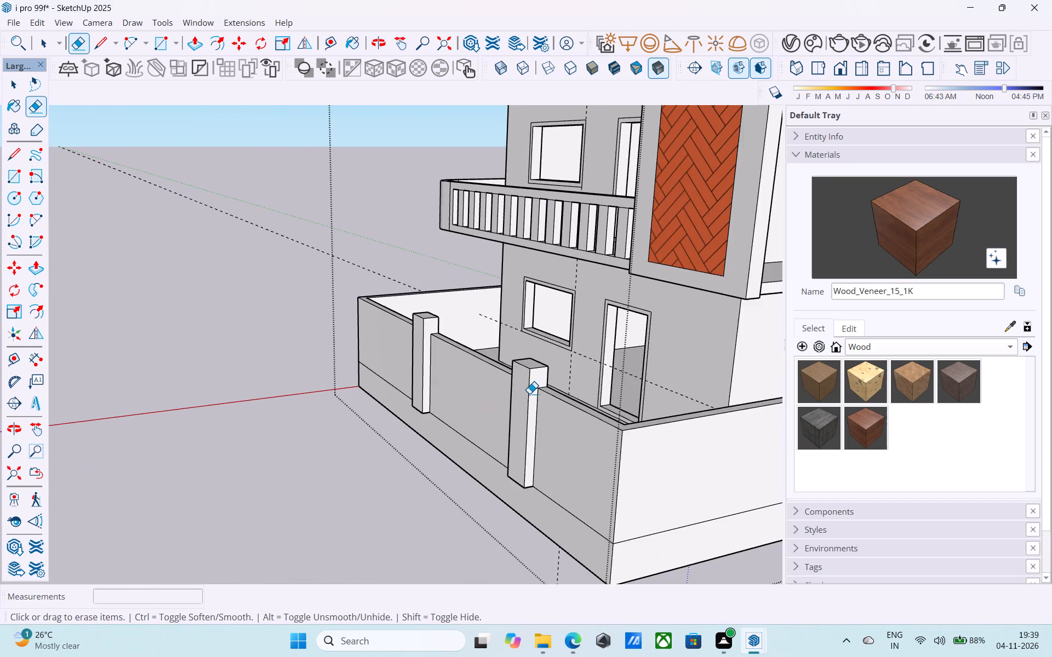
{"action": "scroll", "coordinate": [530, 393], "scroll_direction": "up", "scroll_amount": 8}
{"action": "left_click", "coordinate": [534, 383]}
Extrude the base band of the front perimeter wall outward 6", flush with the front of the pillars.
{"action": "scroll", "coordinate": [539, 412], "scroll_direction": "down", "scroll_amount": 4}
{"action": "middle_click_drag", "start_coordinate": [538, 413], "coordinate": [559, 289]}
{"action": "scroll", "coordinate": [563, 275], "scroll_direction": "down", "scroll_amount": 6}
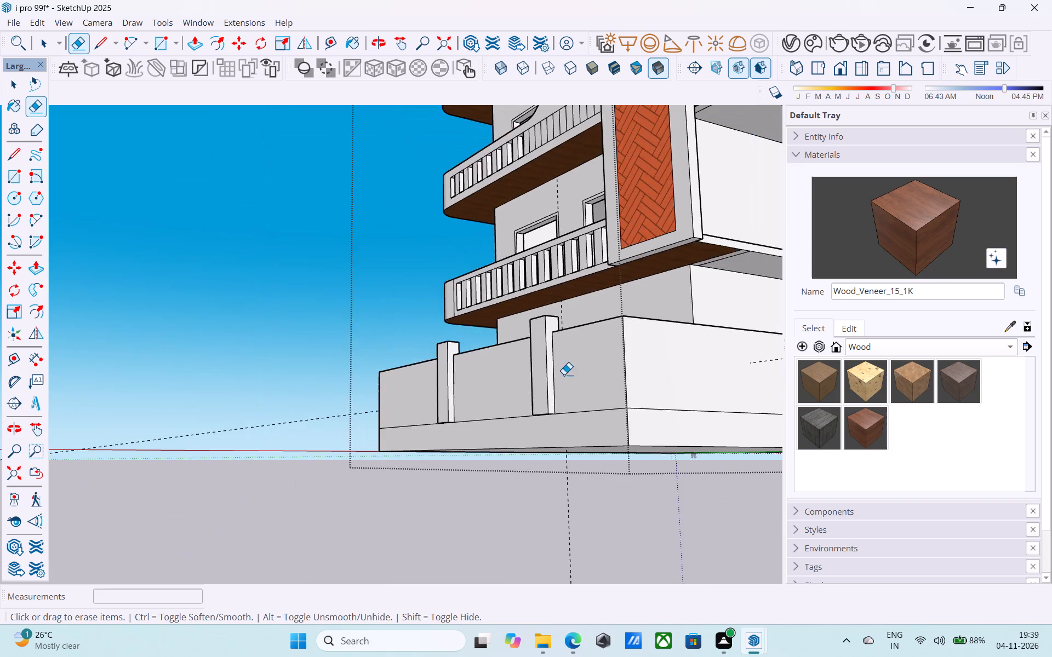
{"action": "scroll", "coordinate": [555, 443], "scroll_direction": "up", "scroll_amount": 13}
{"action": "key", "text": "space"}
{"action": "left_click", "coordinate": [533, 378]}
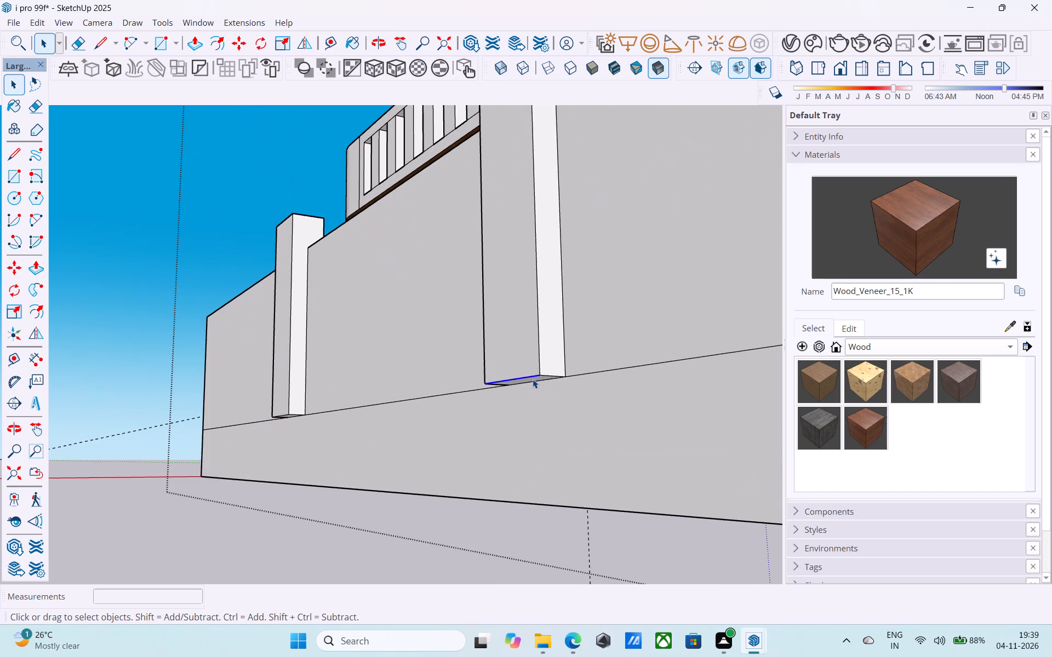
{"action": "left_click", "coordinate": [534, 380]}
{"action": "scroll", "coordinate": [535, 380], "scroll_direction": "down", "scroll_amount": 5}
{"action": "left_click", "coordinate": [536, 429]}
{"action": "key", "text": "p"}
{"action": "left_click", "coordinate": [536, 429]}
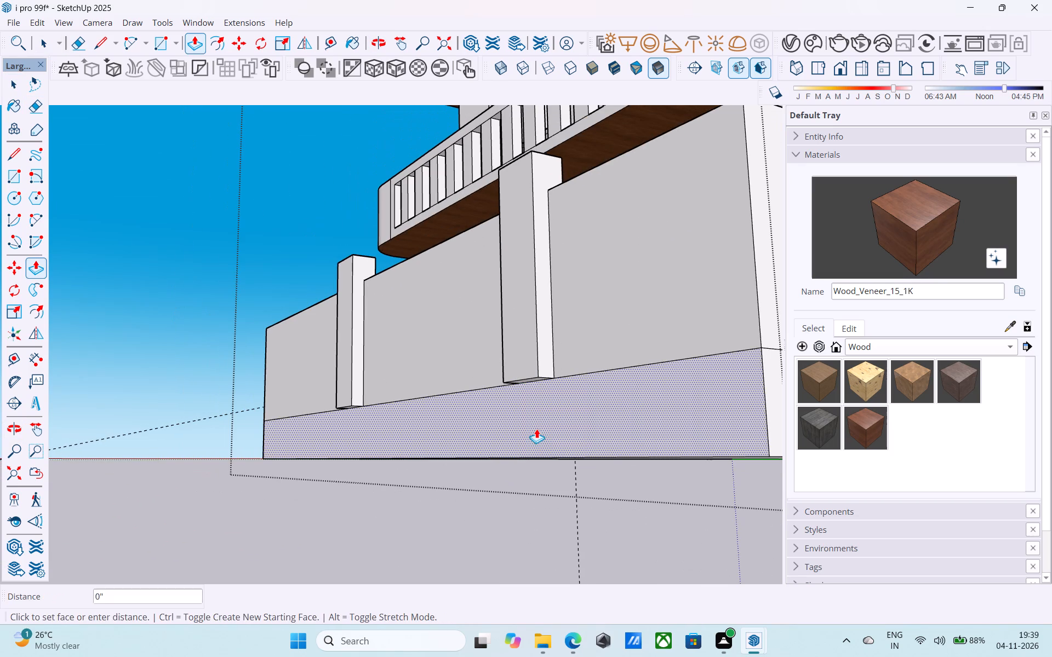
{"action": "scroll", "coordinate": [536, 430], "scroll_direction": "down", "scroll_amount": 5}
{"action": "middle_click_drag", "start_coordinate": [531, 431], "coordinate": [594, 530]}
{"action": "scroll", "coordinate": [414, 493], "scroll_direction": "down", "scroll_amount": 5}
{"action": "left_click", "coordinate": [404, 495]}
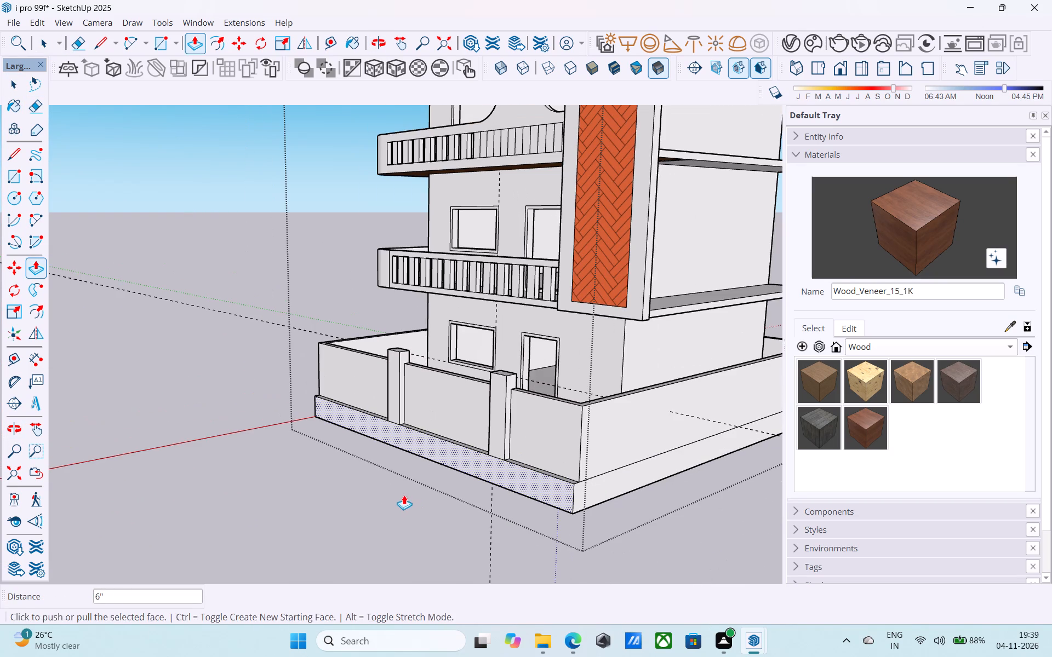
Extrude the front face of the base farther outward about 7' 2" to form a platform before the wall.
{"action": "left_click", "coordinate": [486, 472]}
{"action": "left_click", "coordinate": [409, 493]}
{"action": "scroll", "coordinate": [415, 486], "scroll_direction": "down", "scroll_amount": 1}
{"action": "middle_click_drag", "start_coordinate": [415, 486], "coordinate": [669, 633]}
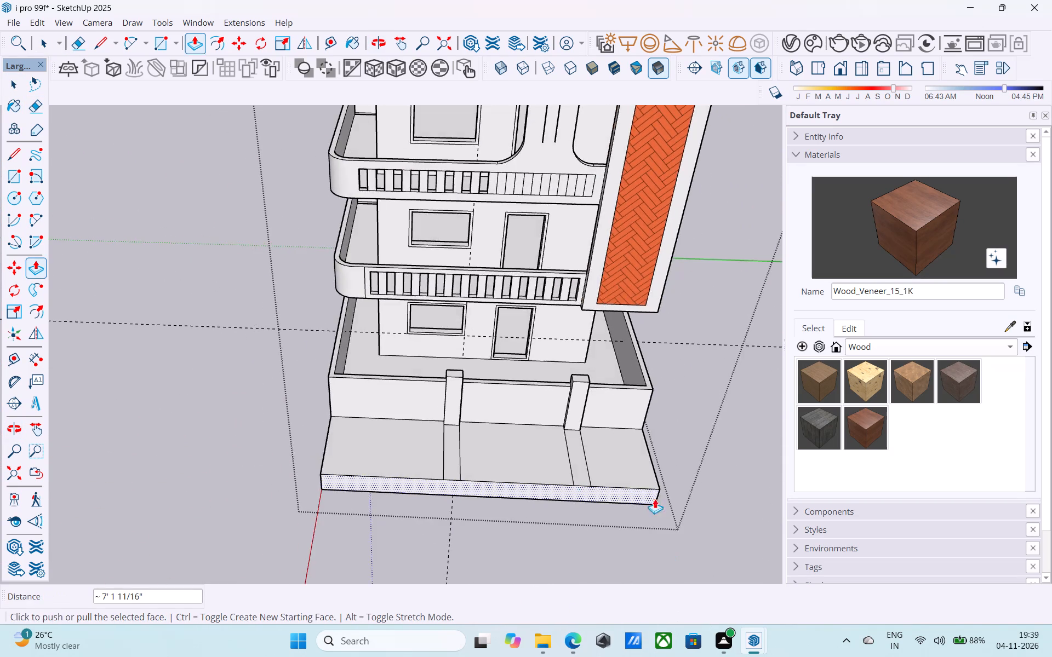
Erase the lines running from the two pillars across the top of the front platform.
{"action": "scroll", "coordinate": [635, 460], "scroll_direction": "up", "scroll_amount": 9}
{"action": "key", "text": "e"}
{"action": "left_click_drag", "start_coordinate": [576, 447], "coordinate": [158, 401]}
{"action": "scroll", "coordinate": [211, 409], "scroll_direction": "down", "scroll_amount": 5}
{"action": "middle_click_drag", "start_coordinate": [282, 409], "coordinate": [307, 519]}
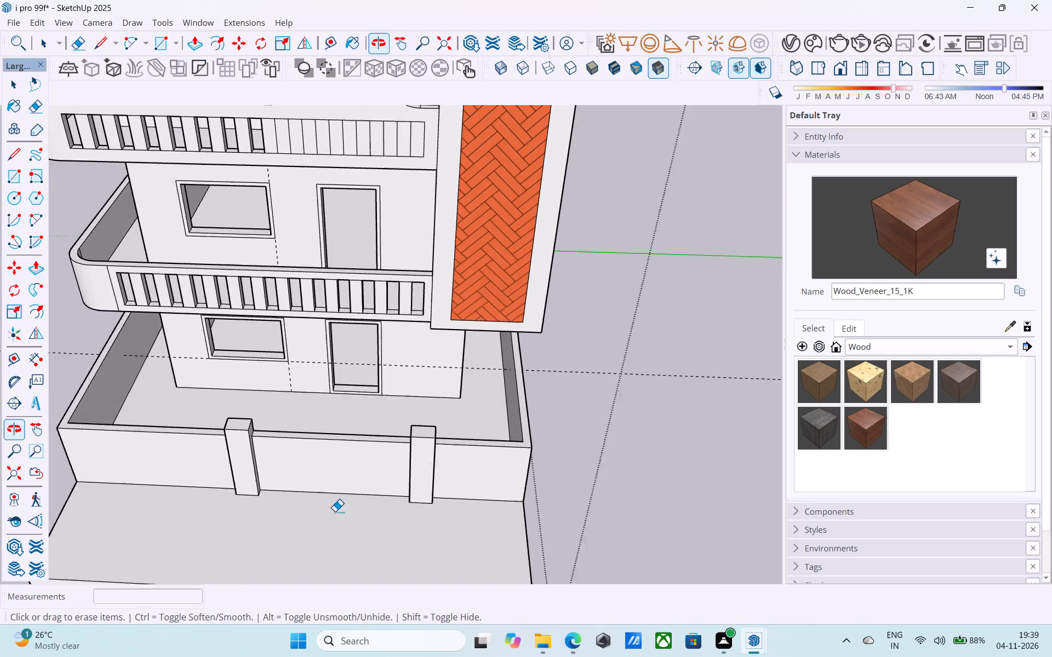
{"action": "scroll", "coordinate": [367, 445], "scroll_direction": "up", "scroll_amount": 5}
{"action": "key", "text": "space"}
Examine the whole tower with its front pillars and platform from above and from the front.
{"action": "scroll", "coordinate": [367, 447], "scroll_direction": "down", "scroll_amount": 7}
{"action": "middle_click_drag", "start_coordinate": [367, 447], "coordinate": [375, 430]}
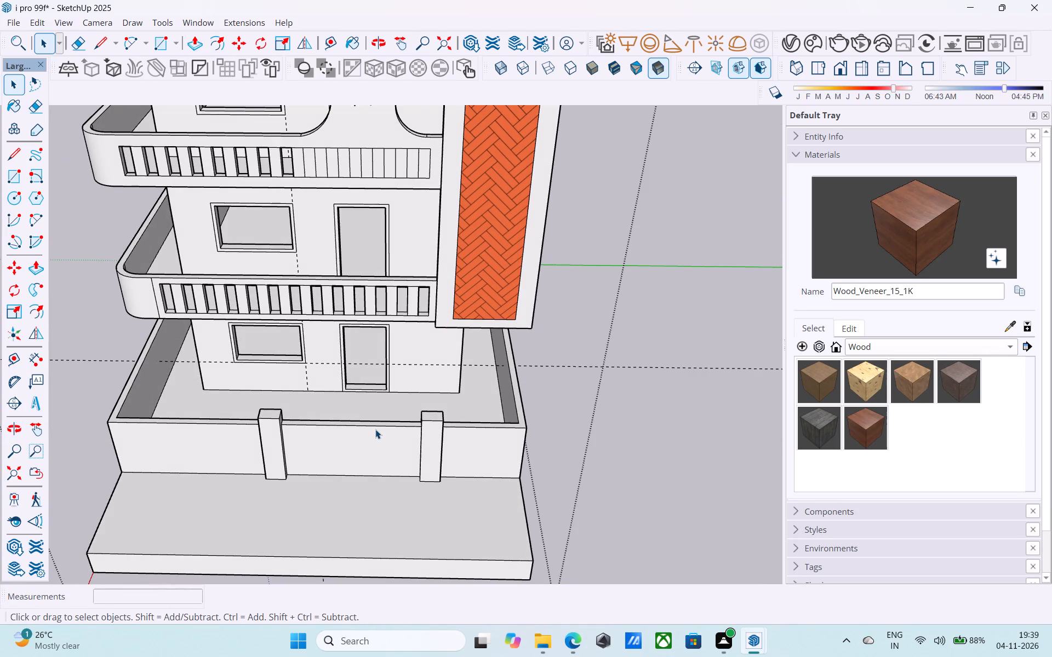
{"action": "scroll", "coordinate": [376, 429], "scroll_direction": "down", "scroll_amount": 7}
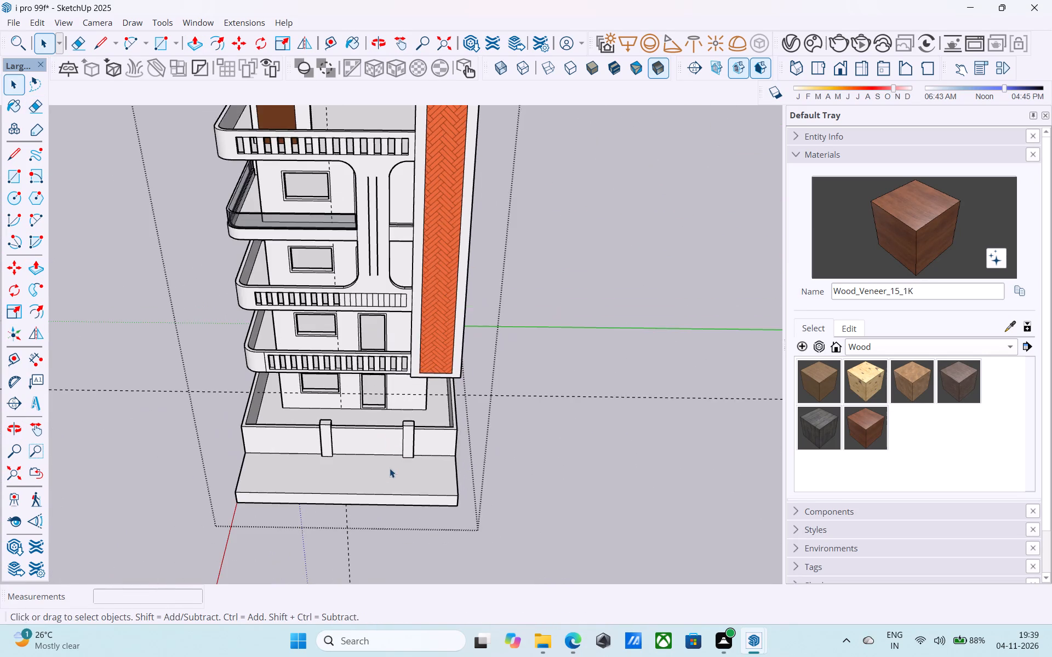
{"action": "middle_click_drag", "start_coordinate": [383, 460], "coordinate": [416, 319]}
{"action": "scroll", "coordinate": [416, 315], "scroll_direction": "down", "scroll_amount": 6}
{"action": "middle_click_drag", "start_coordinate": [429, 367], "coordinate": [460, 384]}
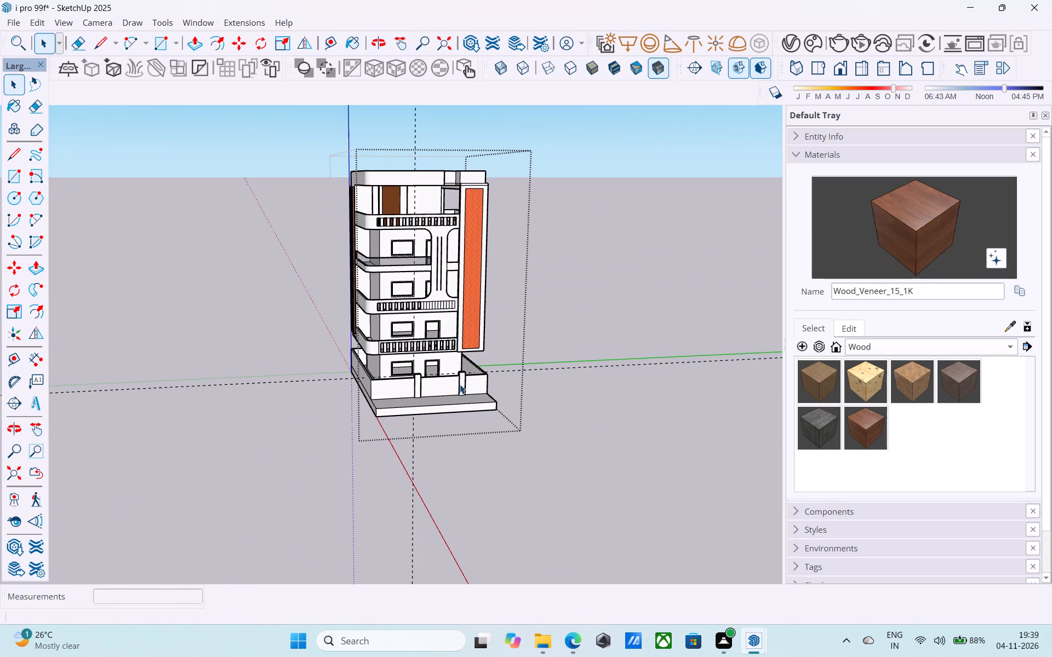
{"action": "middle_click_drag", "start_coordinate": [452, 384], "coordinate": [472, 362]}
Draw two 5' vertical lines on the front wall's inner face, from the wall top beside each pillar to the floor.
{"action": "scroll", "coordinate": [449, 370], "scroll_direction": "up", "scroll_amount": 20}
{"action": "scroll", "coordinate": [449, 370], "scroll_direction": "up", "scroll_amount": 1}
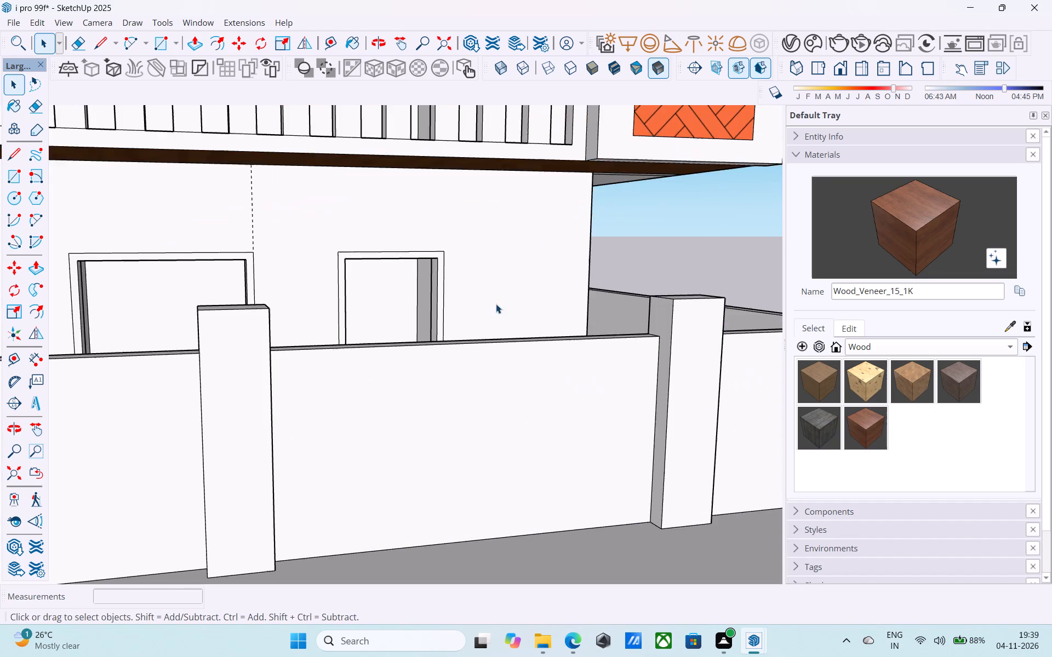
{"action": "middle_click_drag", "start_coordinate": [486, 362], "coordinate": [94, 540]}
{"action": "middle_click_drag", "start_coordinate": [357, 415], "coordinate": [195, 341]}
{"action": "key", "text": "l"}
{"action": "left_click", "coordinate": [278, 192]}
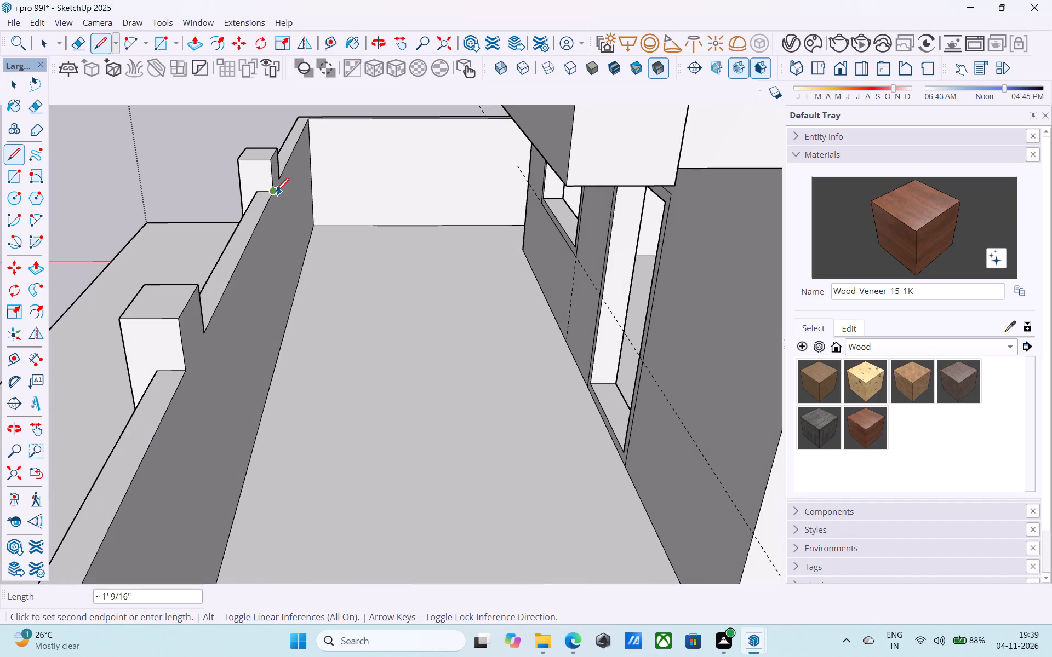
{"action": "scroll", "coordinate": [276, 192], "scroll_direction": "up", "scroll_amount": 5}
{"action": "key", "text": "l"}
{"action": "left_click", "coordinate": [270, 192]}
{"action": "scroll", "coordinate": [270, 191], "scroll_direction": "down", "scroll_amount": 5}
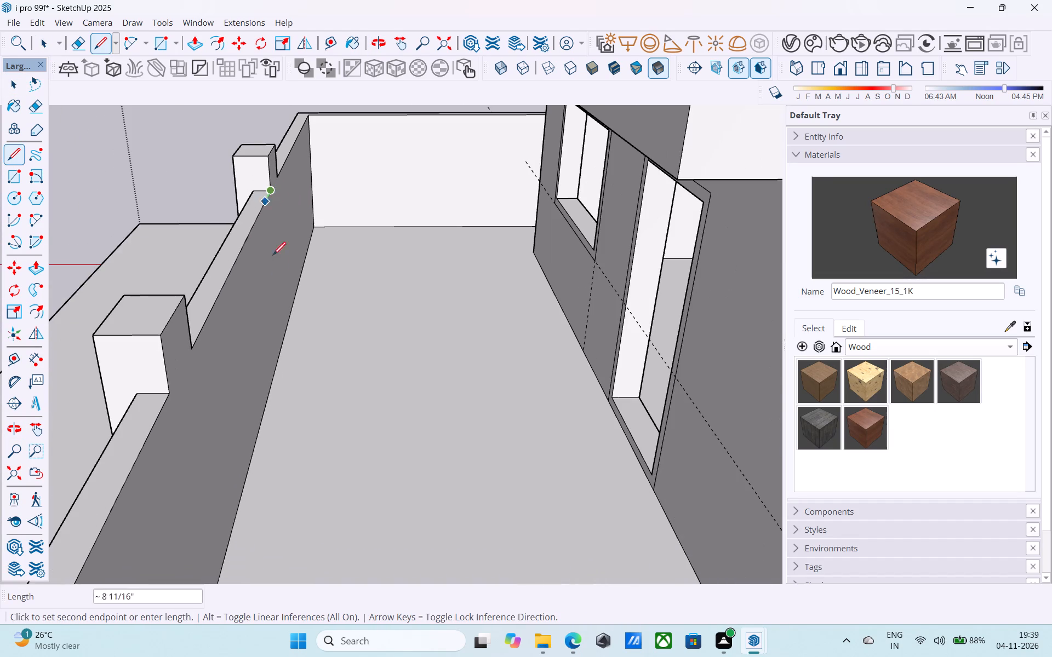
{"action": "left_click", "coordinate": [279, 349]}
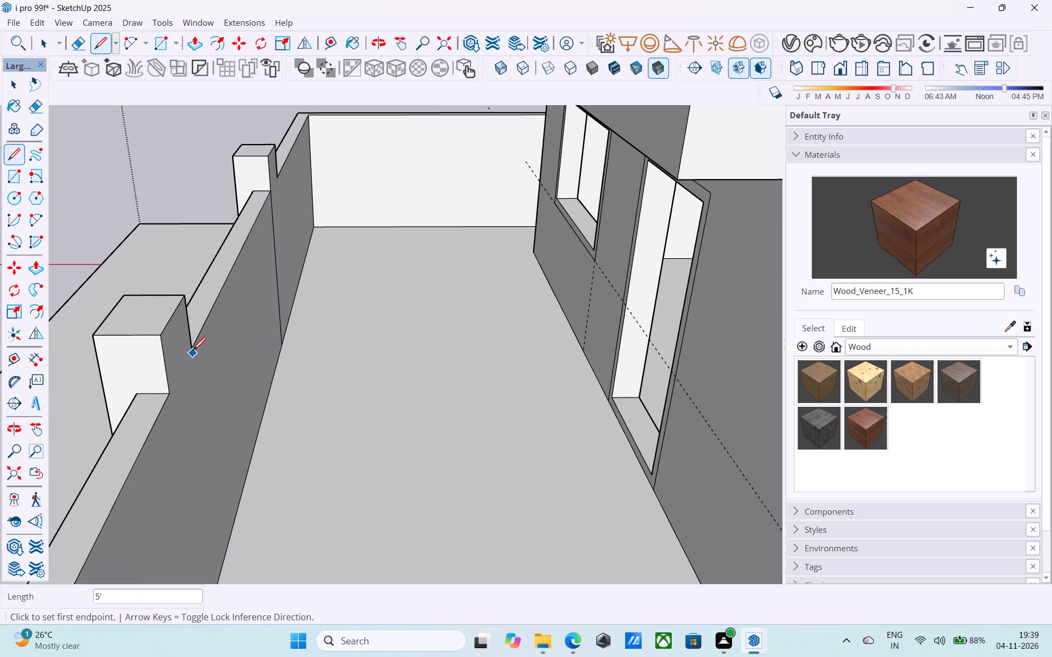
{"action": "left_click", "coordinate": [194, 347]}
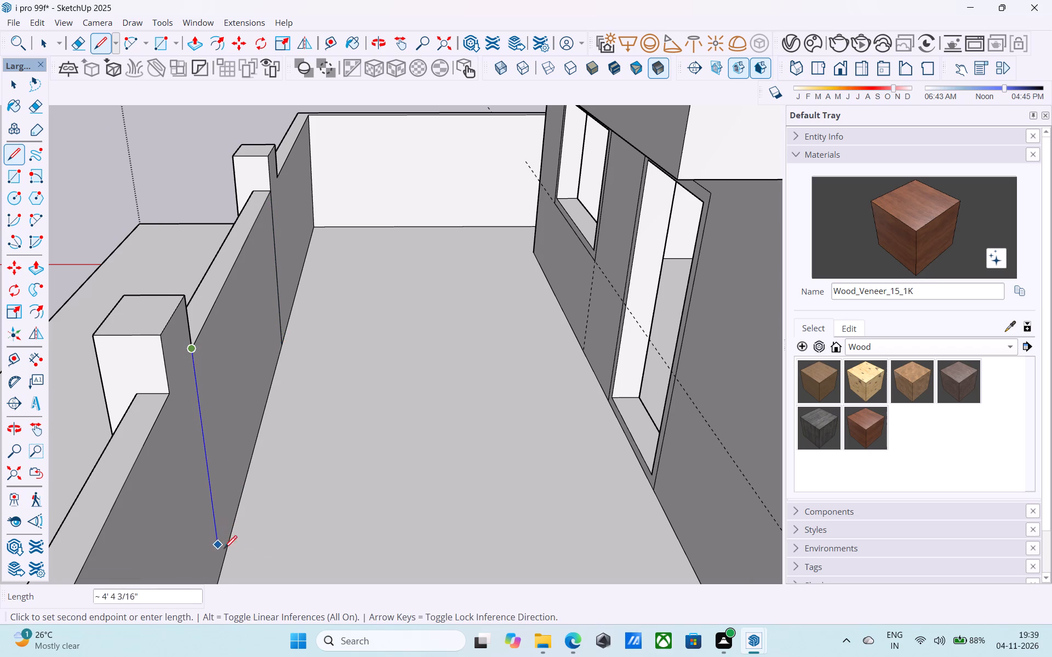
{"action": "left_click", "coordinate": [222, 572]}
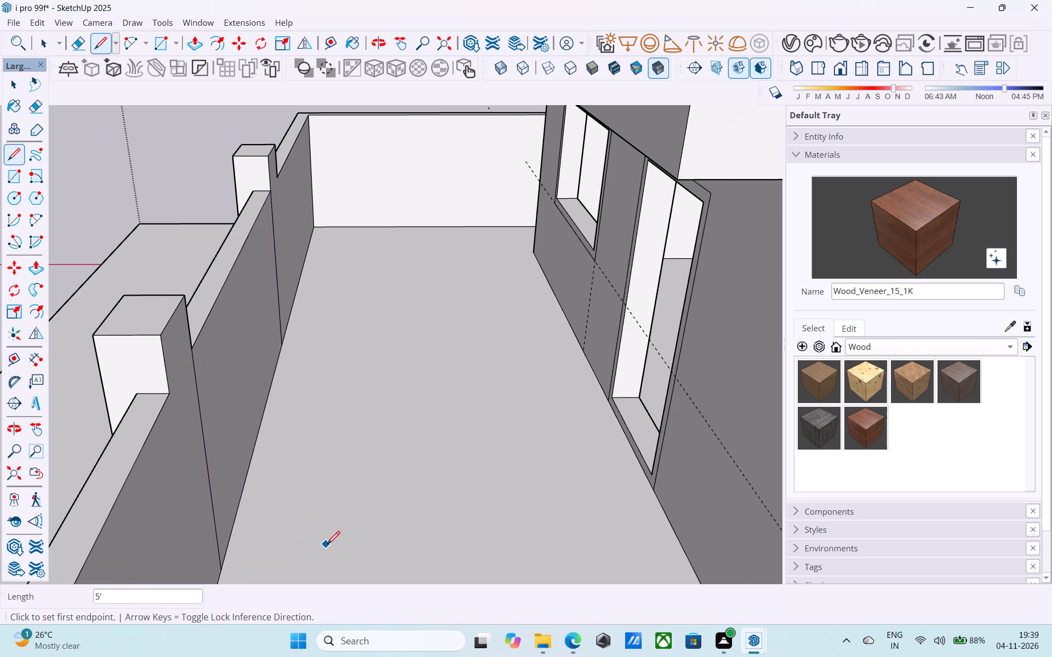
Push the inner wall panel between the two pillars 3" into the wall to make it thinner.
{"action": "scroll", "coordinate": [332, 545], "scroll_direction": "down", "scroll_amount": 6}
{"action": "middle_click_drag", "start_coordinate": [355, 545], "coordinate": [359, 551]}
{"action": "scroll", "coordinate": [329, 517], "scroll_direction": "up", "scroll_amount": 5}
{"action": "key", "text": "space"}
{"action": "left_click", "coordinate": [275, 436]}
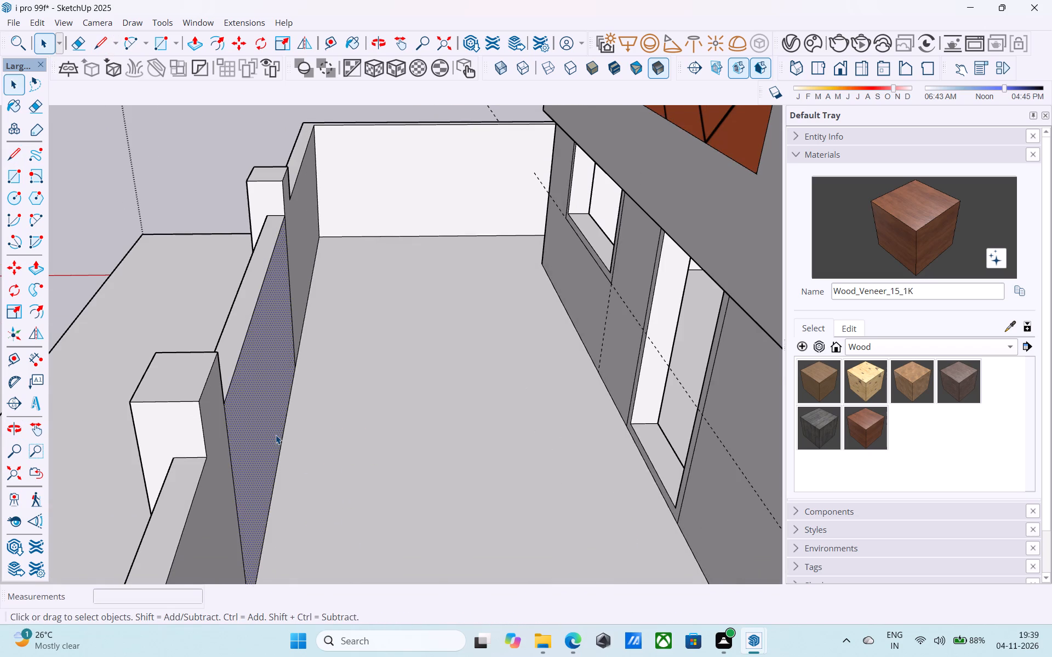
{"action": "scroll", "coordinate": [276, 435], "scroll_direction": "down", "scroll_amount": 2}
{"action": "key", "text": "p"}
{"action": "left_click", "coordinate": [276, 435]}
{"action": "type", "text": "3\""}
{"action": "key", "text": "Return"}
{"action": "key", "text": "space"}
Erase the short leftover edges at wall-top level where the recessed panel meets the two pillars.
{"action": "middle_click", "coordinate": [270, 431]}
{"action": "key", "text": "e"}
{"action": "scroll", "coordinate": [282, 236], "scroll_direction": "up", "scroll_amount": 4}
{"action": "scroll", "coordinate": [283, 237], "scroll_direction": "down", "scroll_amount": 1}
{"action": "scroll", "coordinate": [285, 237], "scroll_direction": "up", "scroll_amount": 7}
{"action": "left_click_drag", "start_coordinate": [271, 261], "coordinate": [272, 267]}
{"action": "scroll", "coordinate": [275, 269], "scroll_direction": "down", "scroll_amount": 19}
{"action": "middle_click_drag", "start_coordinate": [295, 305], "coordinate": [674, 332]}
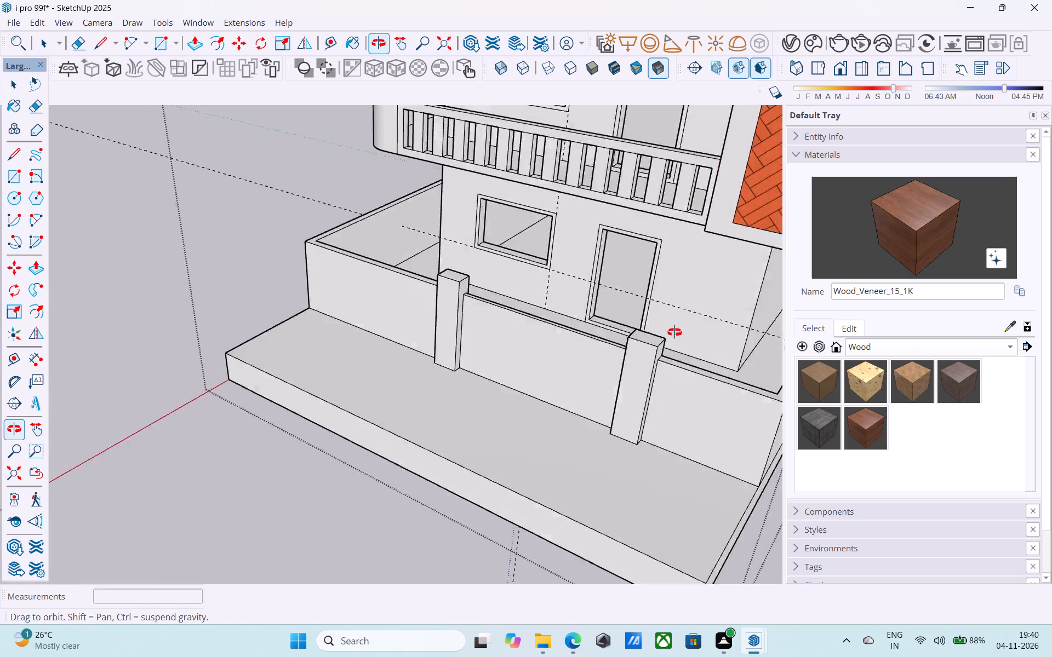
{"action": "middle_click_drag", "start_coordinate": [674, 332], "coordinate": [1051, 391]}
{"action": "middle_click_drag", "start_coordinate": [890, 345], "coordinate": [716, 382], "text": "shift"}
{"action": "middle_click_drag", "start_coordinate": [700, 378], "coordinate": [528, 382], "text": "shift"}
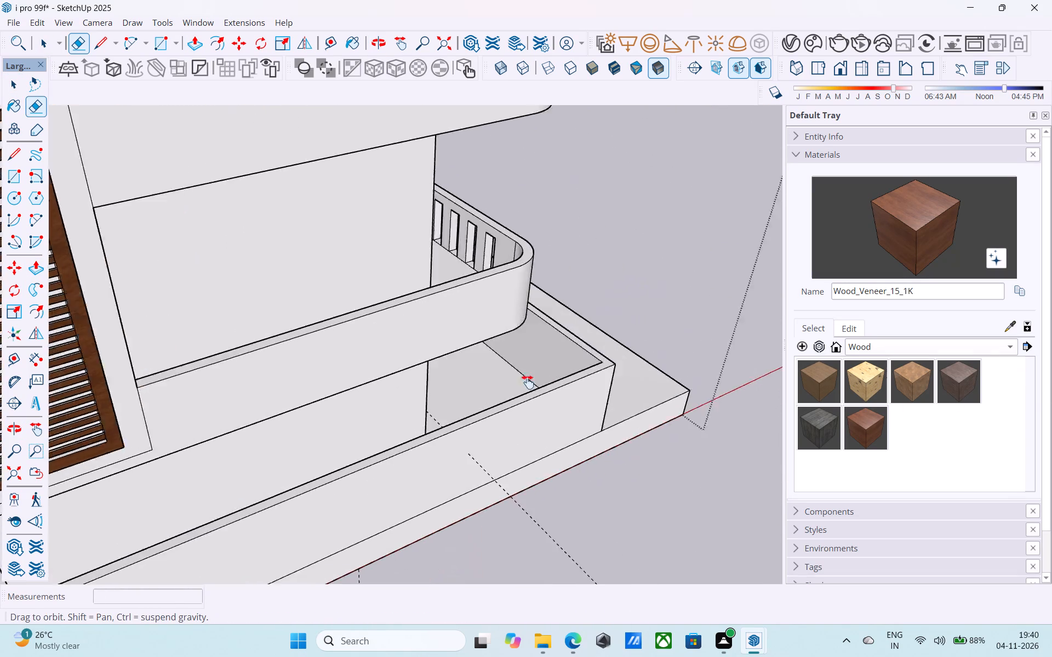
{"action": "middle_click_drag", "start_coordinate": [528, 382], "coordinate": [397, 319], "text": "shift"}
{"action": "scroll", "coordinate": [397, 261], "scroll_direction": "up", "scroll_amount": 20}
{"action": "scroll", "coordinate": [397, 261], "scroll_direction": "up", "scroll_amount": 1}
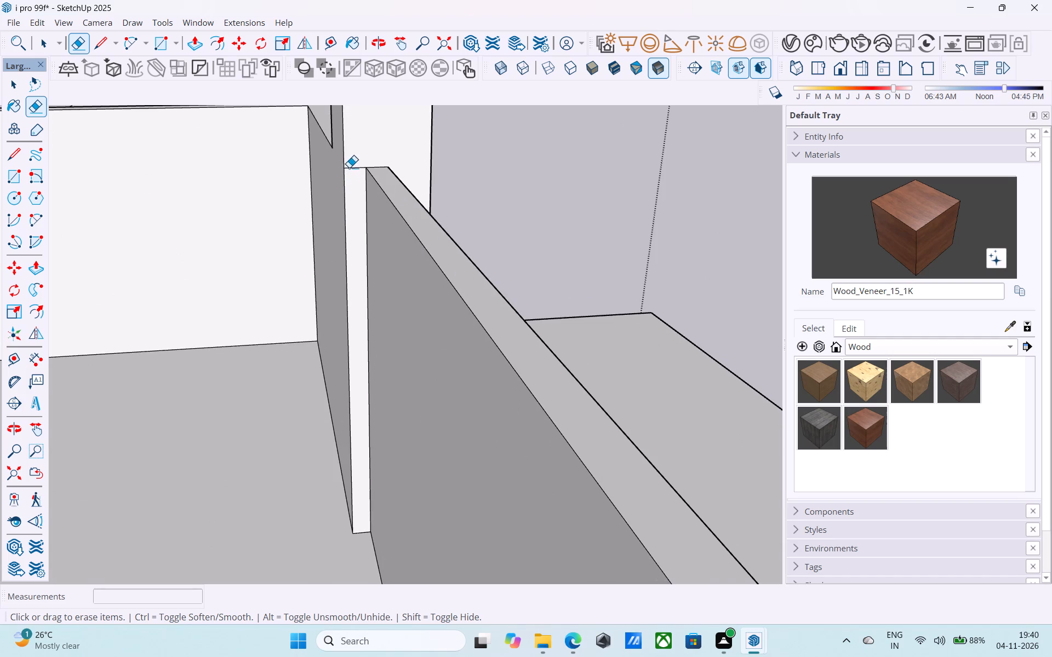
{"action": "left_click", "coordinate": [350, 168]}
{"action": "scroll", "coordinate": [361, 191], "scroll_direction": "down", "scroll_amount": 3}
{"action": "middle_click_drag", "start_coordinate": [339, 205], "coordinate": [99, 222]}
{"action": "scroll", "coordinate": [131, 223], "scroll_direction": "down", "scroll_amount": 5}
{"action": "middle_click_drag", "start_coordinate": [192, 243], "coordinate": [490, 222], "text": "shift"}
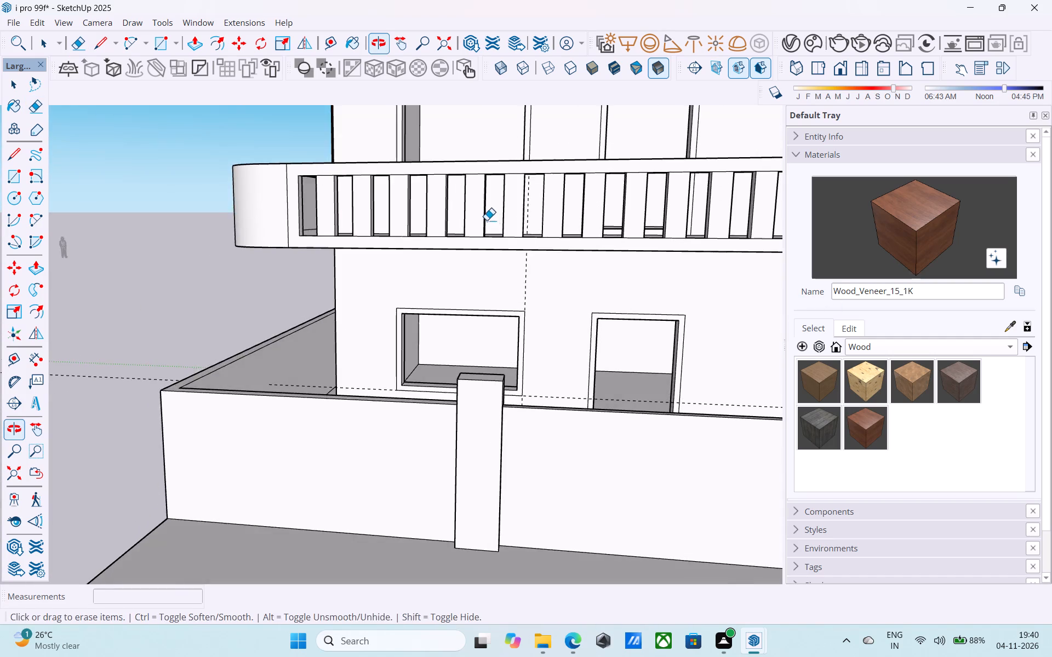
Save the model.
{"action": "scroll", "coordinate": [486, 221], "scroll_direction": "down", "scroll_amount": 11}
{"action": "key", "text": "space"}
{"action": "middle_click_drag", "start_coordinate": [626, 321], "coordinate": [545, 346], "text": "shift"}
{"action": "key", "text": "ctrl+s"}
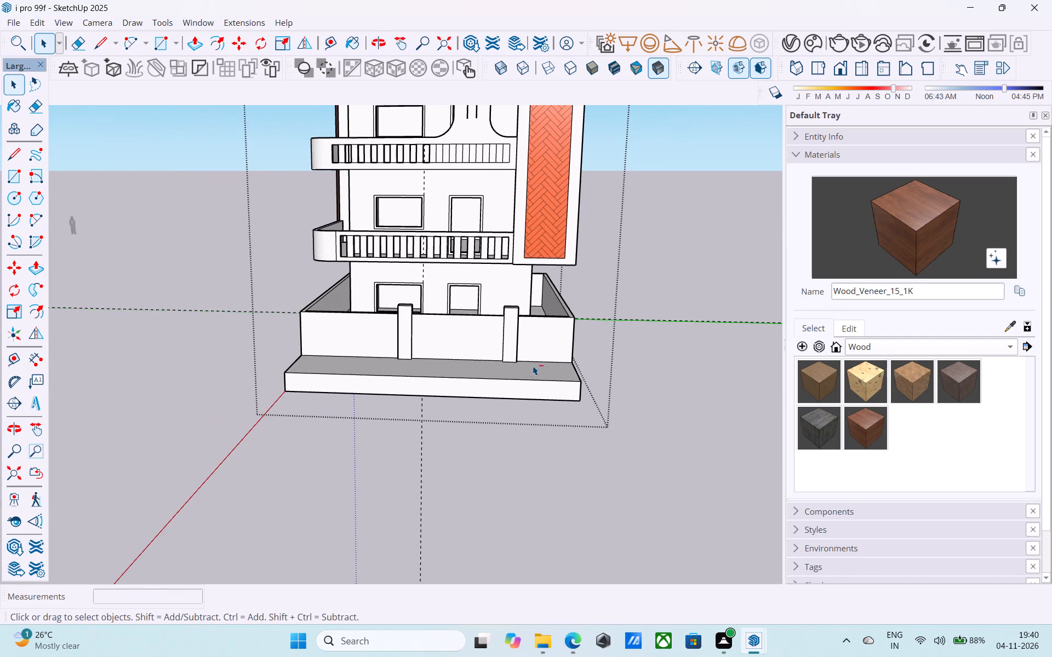
Offset the outline of the thin gate panel between the two pillars 3" inward.
{"action": "scroll", "coordinate": [473, 331], "scroll_direction": "up", "scroll_amount": 5}
{"action": "middle_click_drag", "start_coordinate": [460, 334], "coordinate": [532, 414], "text": "shift"}
{"action": "scroll", "coordinate": [530, 413], "scroll_direction": "up", "scroll_amount": 6}
{"action": "middle_click_drag", "start_coordinate": [530, 412], "coordinate": [500, 422], "text": "shift"}
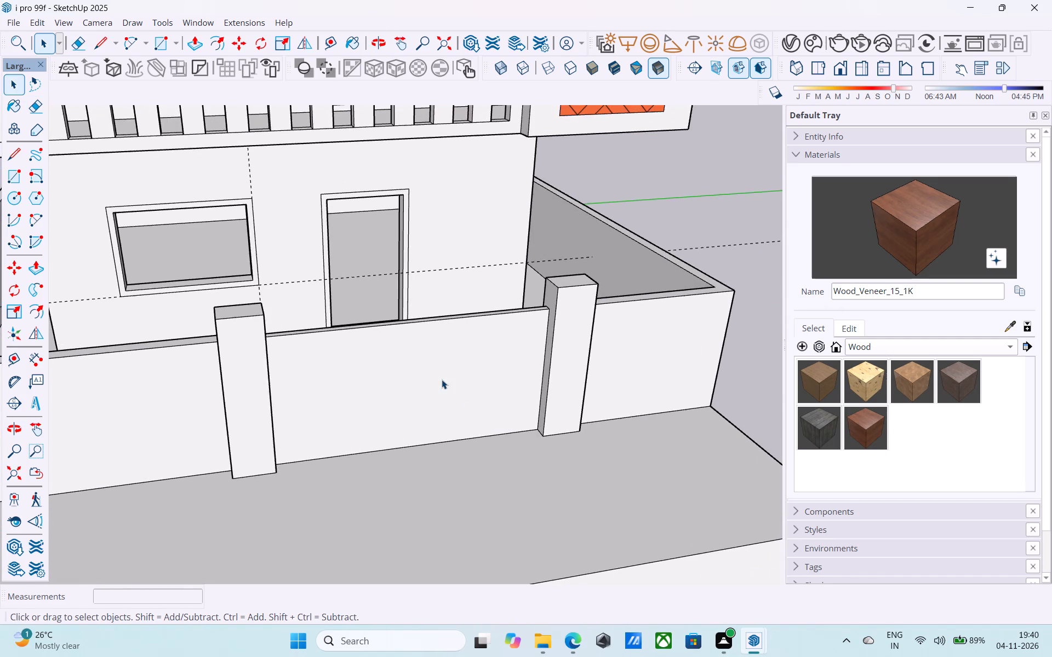
{"action": "left_click", "coordinate": [442, 379]}
{"action": "scroll", "coordinate": [442, 377], "scroll_direction": "up", "scroll_amount": 6}
{"action": "key", "text": "f"}
{"action": "left_click", "coordinate": [442, 377]}
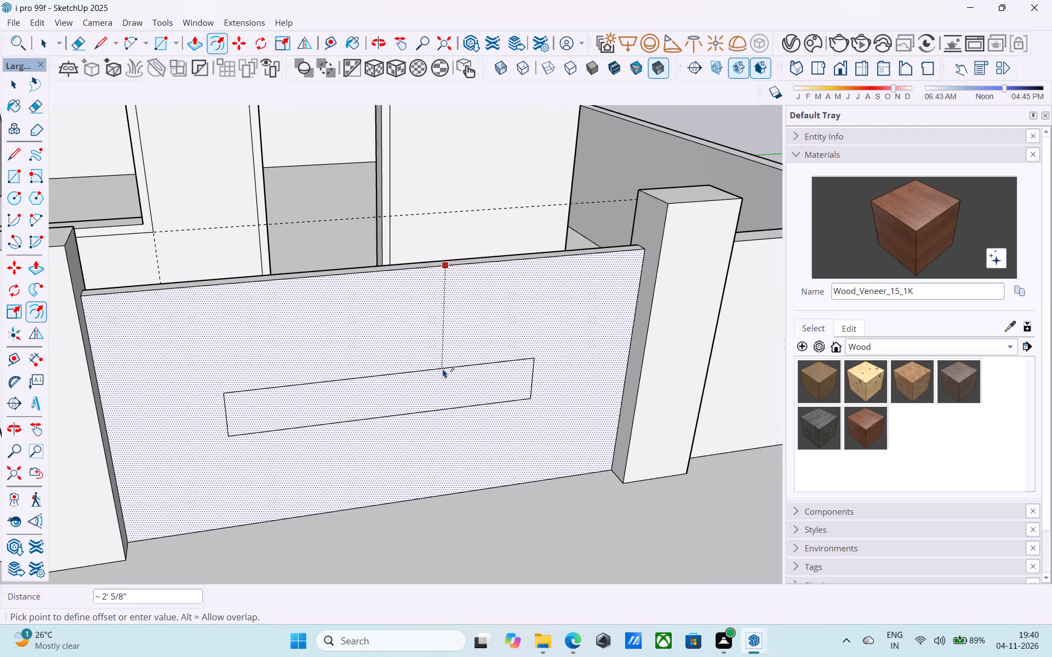
{"action": "type", "text": "3\""}
{"action": "key", "text": "Return"}
{"action": "key", "text": "space"}
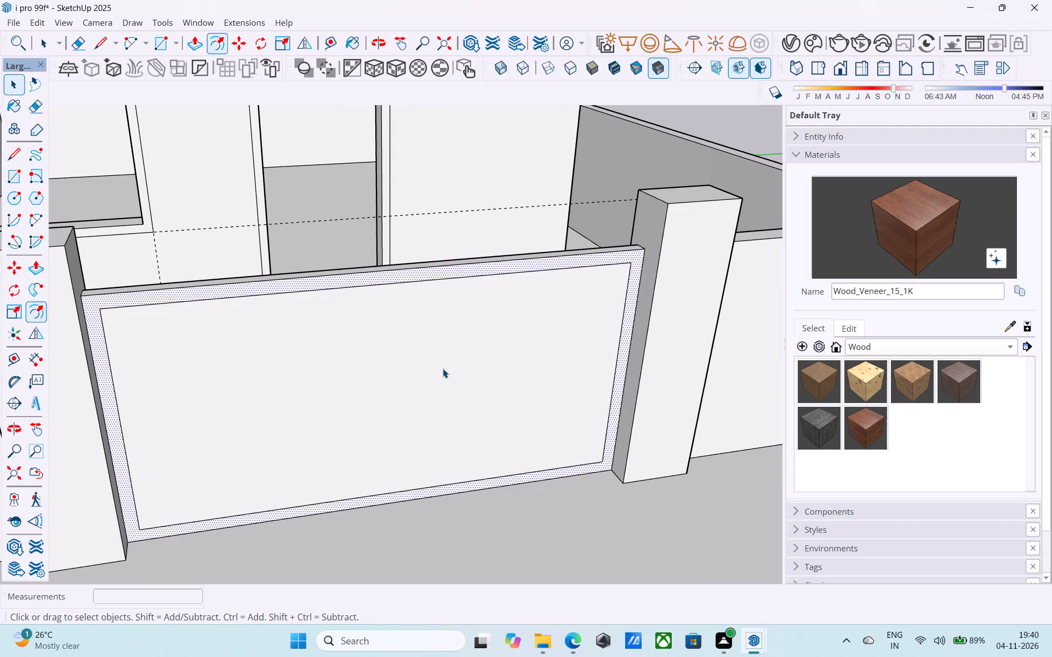
Draw a vertical line from the midpoint of the inset panel's top edge to its bottom edge, splitting it into two leaves.
{"action": "key", "text": "l"}
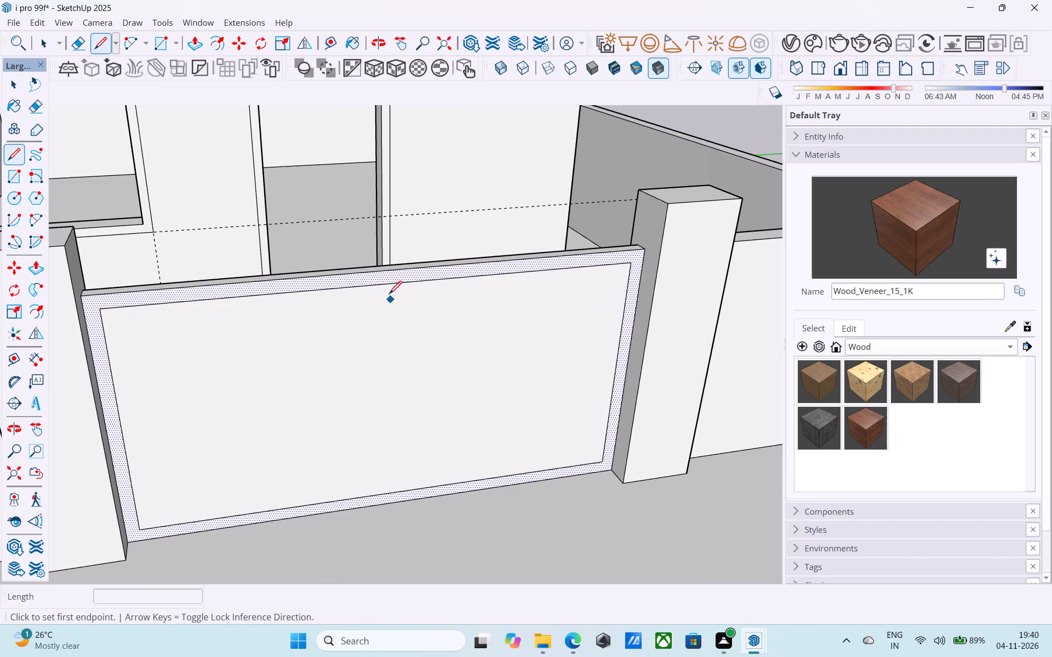
{"action": "left_click", "coordinate": [387, 281]}
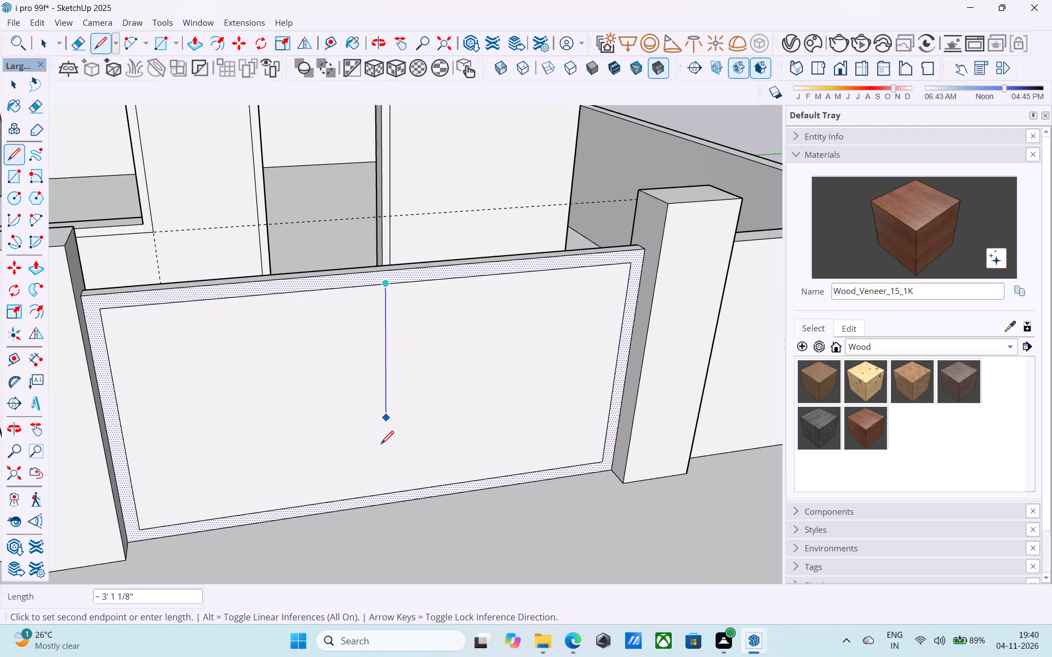
{"action": "left_click", "coordinate": [390, 493]}
{"action": "key", "text": "space"}
Offset the outlines of the left and right gate leaves 2" inward to form their frames.
{"action": "left_click", "coordinate": [330, 434]}
{"action": "key", "text": "f"}
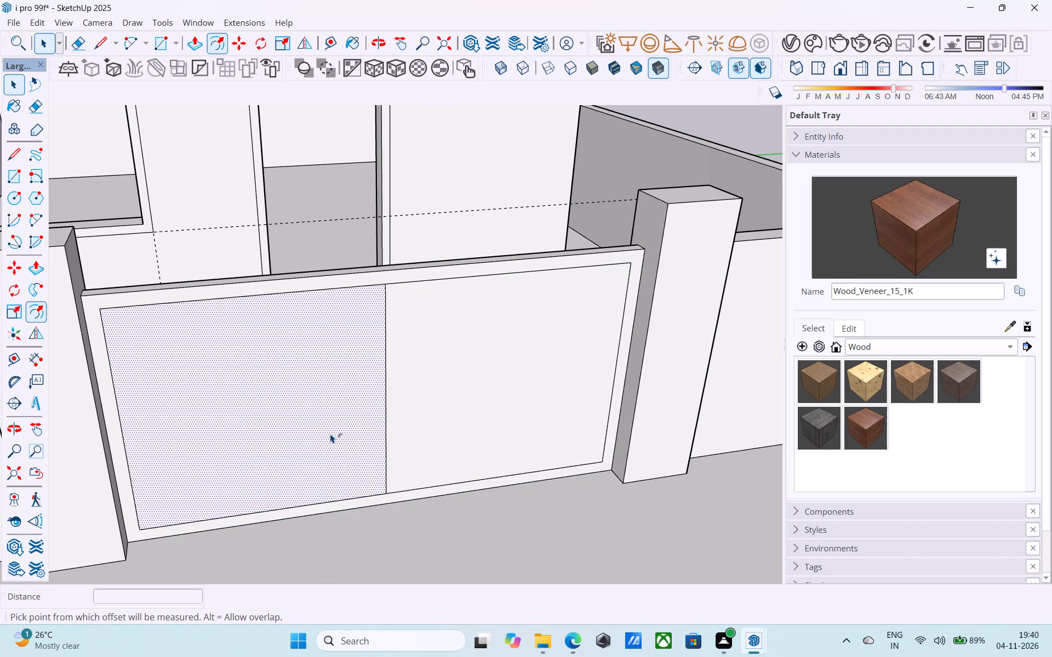
{"action": "left_click", "coordinate": [330, 434]}
{"action": "type", "text": "2\""}
{"action": "key", "text": "Return"}
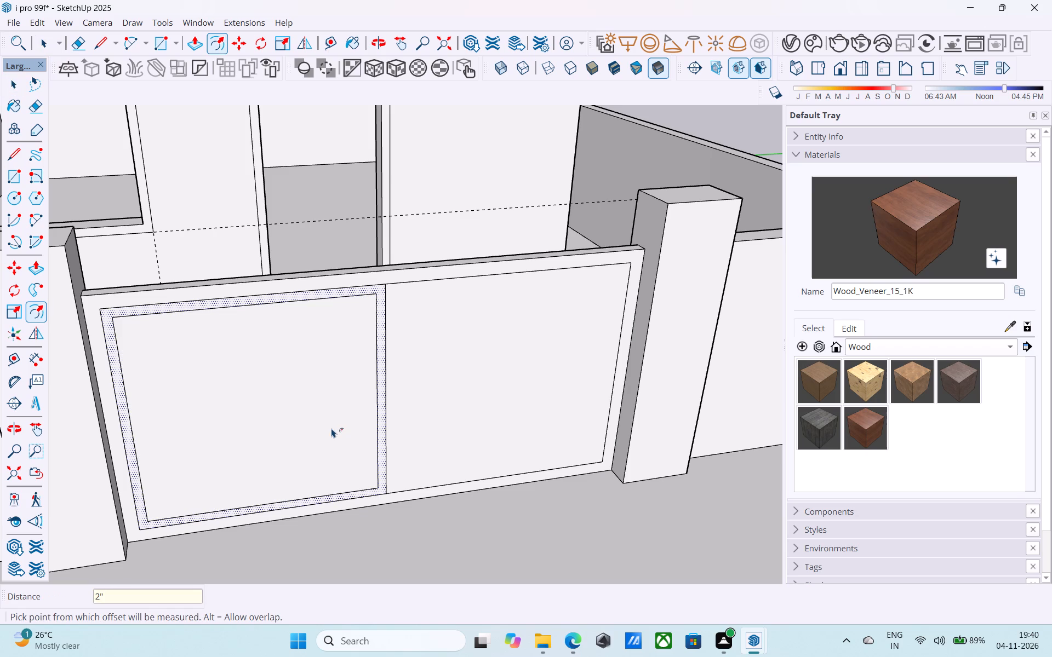
{"action": "key", "text": "space"}
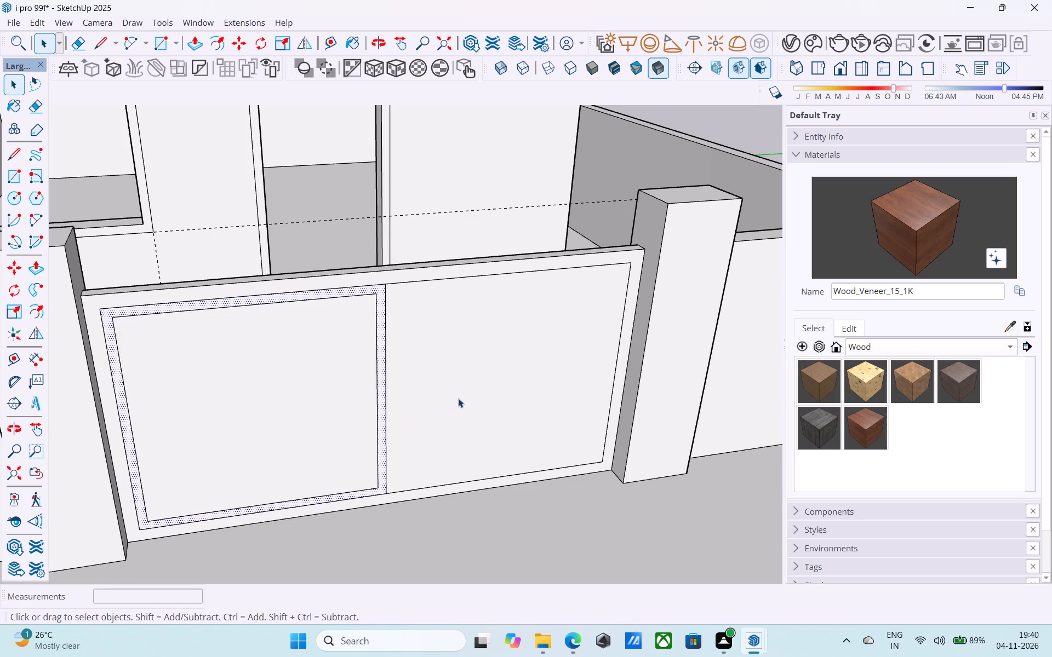
{"action": "left_click", "coordinate": [460, 389]}
{"action": "scroll", "coordinate": [478, 374], "scroll_direction": "up", "scroll_amount": 4}
{"action": "key", "text": "f"}
{"action": "left_click", "coordinate": [478, 374]}
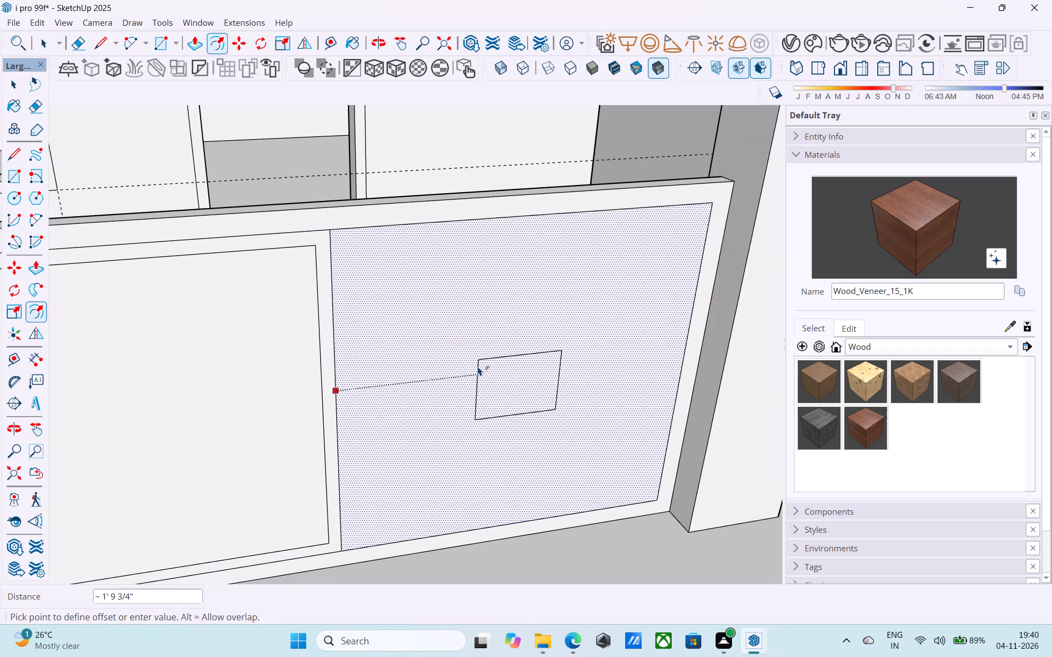
{"action": "type", "text": "2\""}
{"action": "key", "text": "Return"}
{"action": "key", "text": "space"}
{"action": "scroll", "coordinate": [478, 366], "scroll_direction": "down", "scroll_amount": 3}
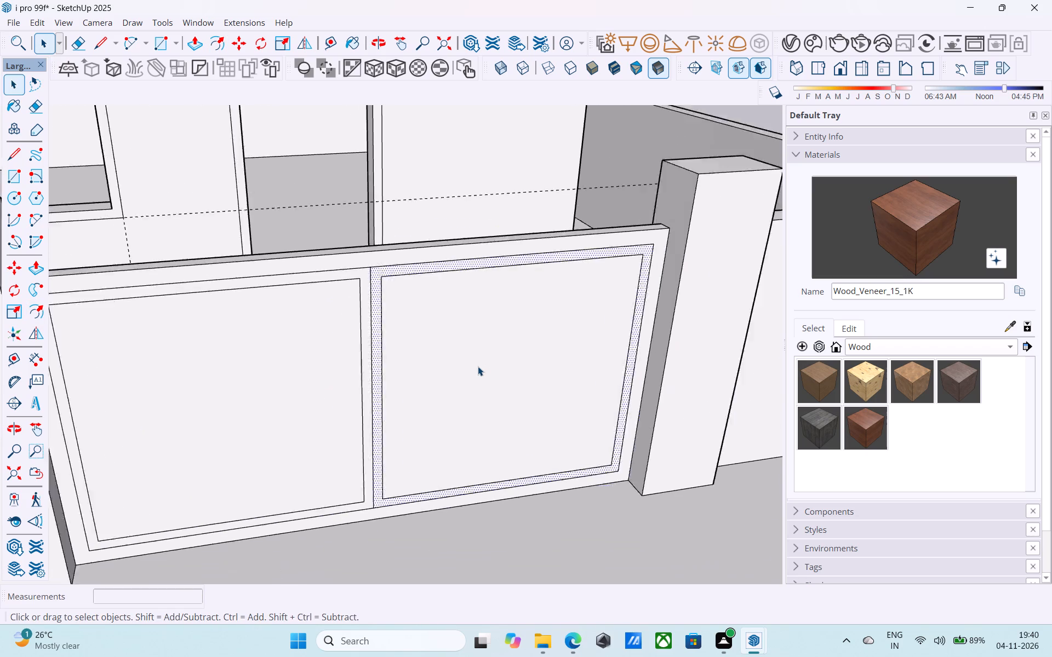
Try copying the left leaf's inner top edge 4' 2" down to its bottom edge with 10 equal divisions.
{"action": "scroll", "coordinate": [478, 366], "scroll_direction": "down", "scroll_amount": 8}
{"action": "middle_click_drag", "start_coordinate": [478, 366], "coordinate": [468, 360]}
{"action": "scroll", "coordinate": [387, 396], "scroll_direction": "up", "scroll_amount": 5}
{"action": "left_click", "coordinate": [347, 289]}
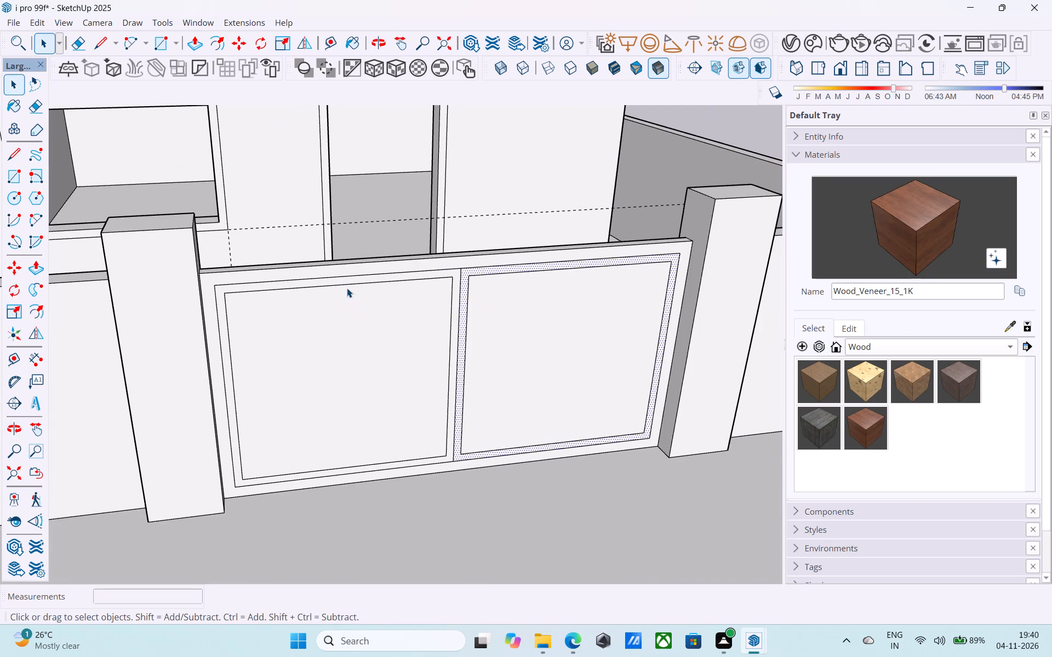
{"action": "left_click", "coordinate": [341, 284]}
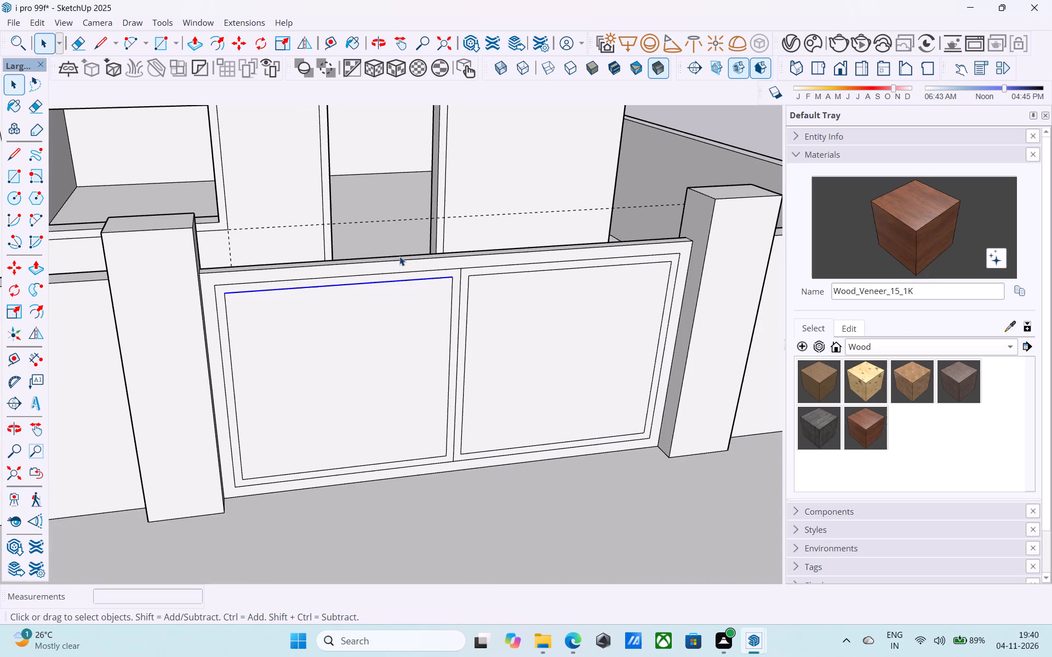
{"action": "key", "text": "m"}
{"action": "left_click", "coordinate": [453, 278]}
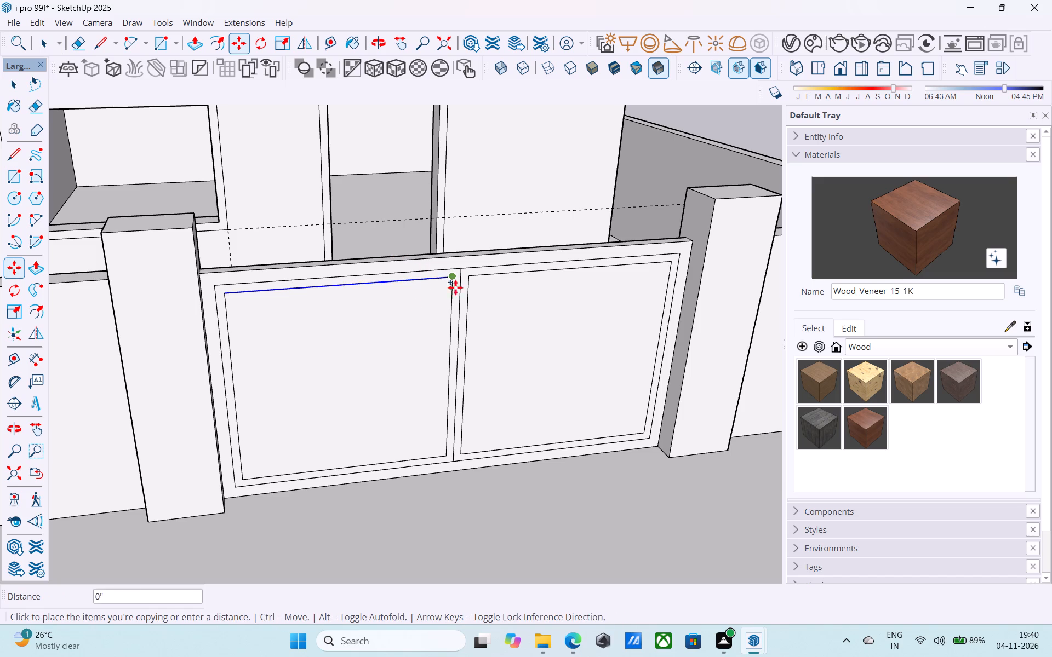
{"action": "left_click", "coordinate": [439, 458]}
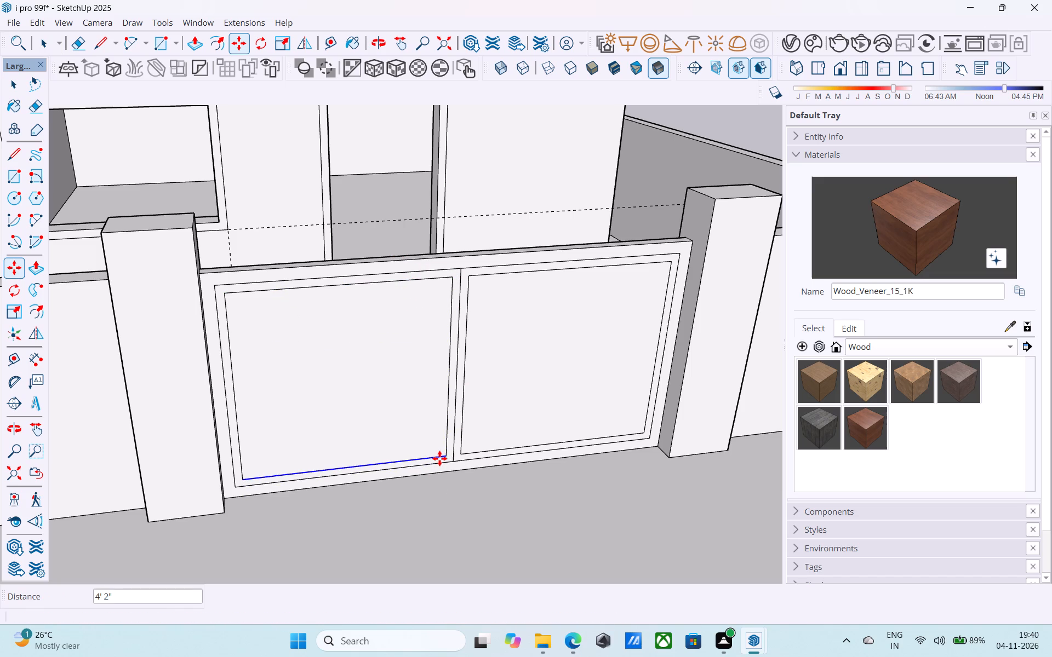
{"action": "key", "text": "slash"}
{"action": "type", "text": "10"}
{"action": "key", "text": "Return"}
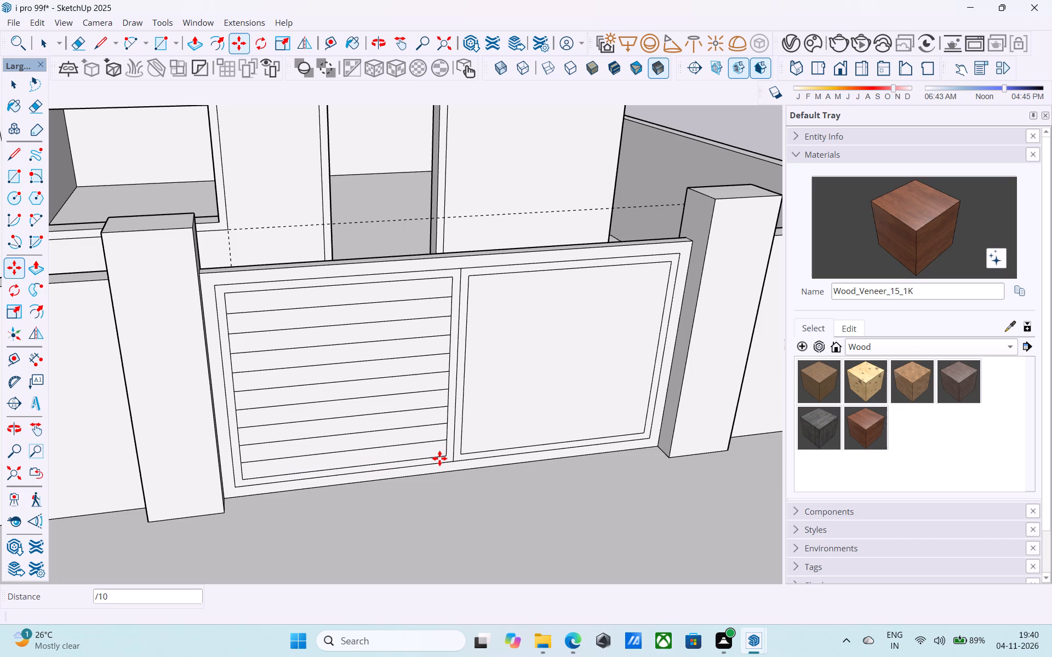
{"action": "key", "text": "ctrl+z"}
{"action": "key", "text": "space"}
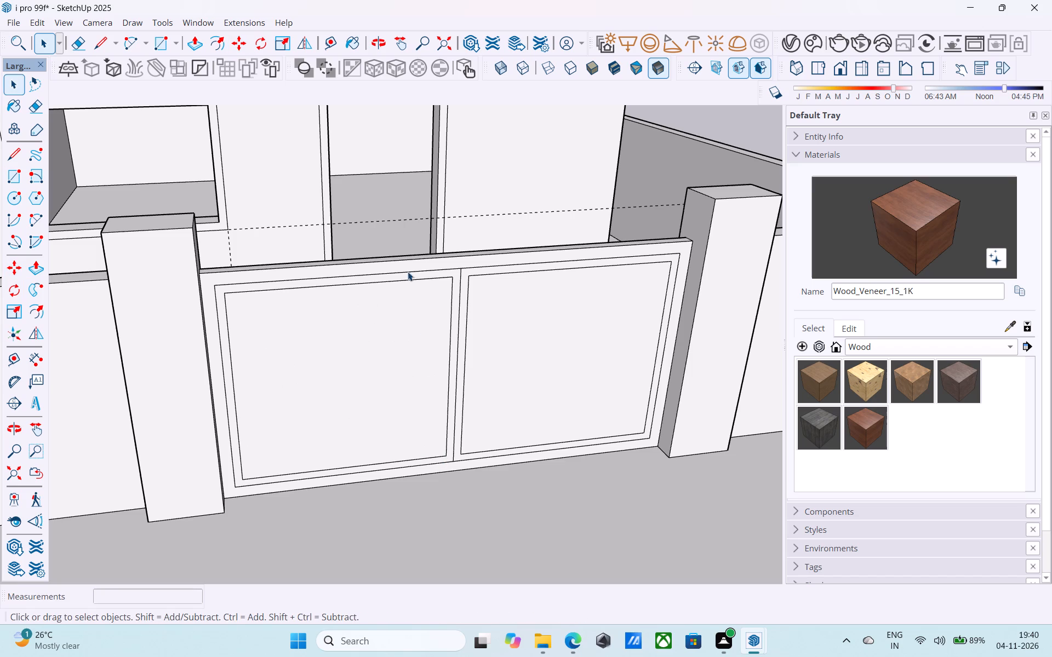
Copy the left leaf's inner top edge down to its inner bottom edge and divide the distance into 20 equal strips.
{"action": "left_click", "coordinate": [412, 280]}
{"action": "key", "text": "m"}
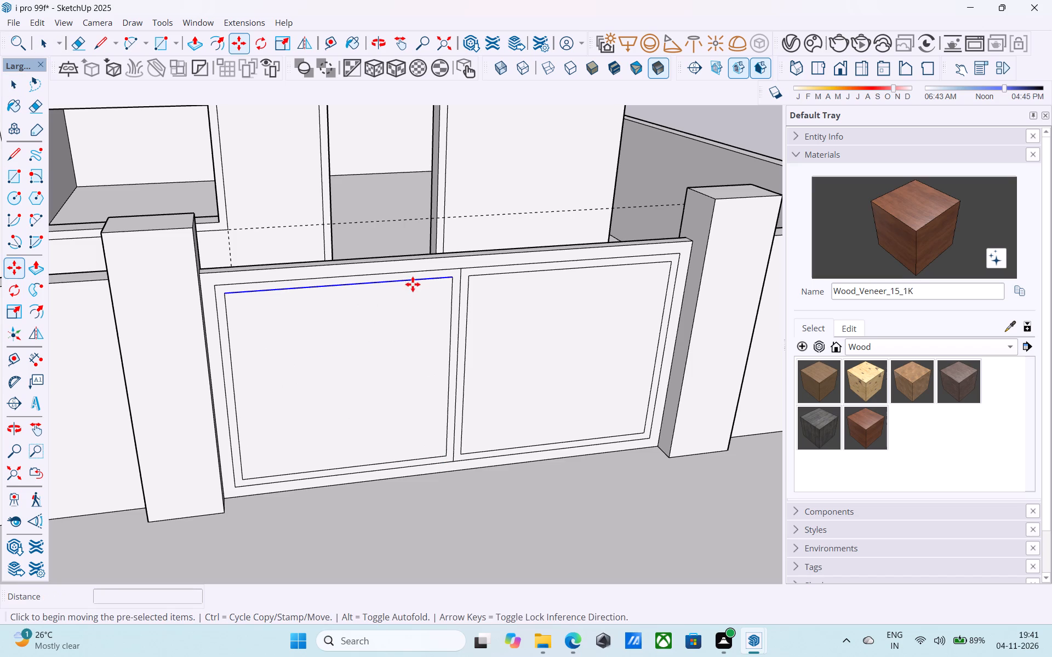
{"action": "left_click", "coordinate": [454, 279]}
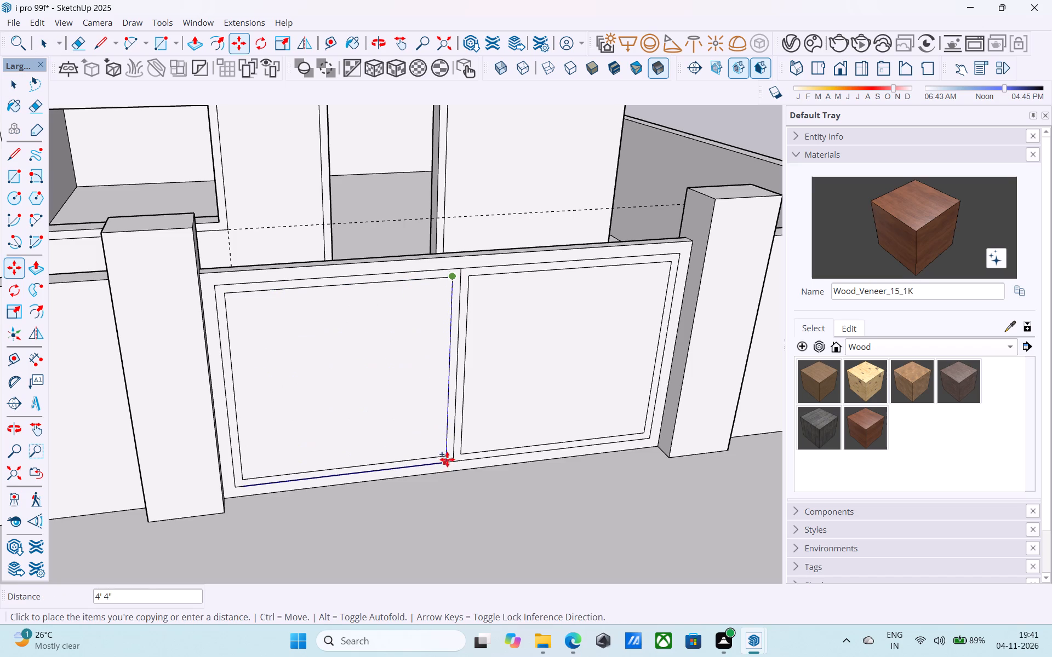
{"action": "left_click", "coordinate": [448, 458]}
{"action": "type", "text": "/20"}
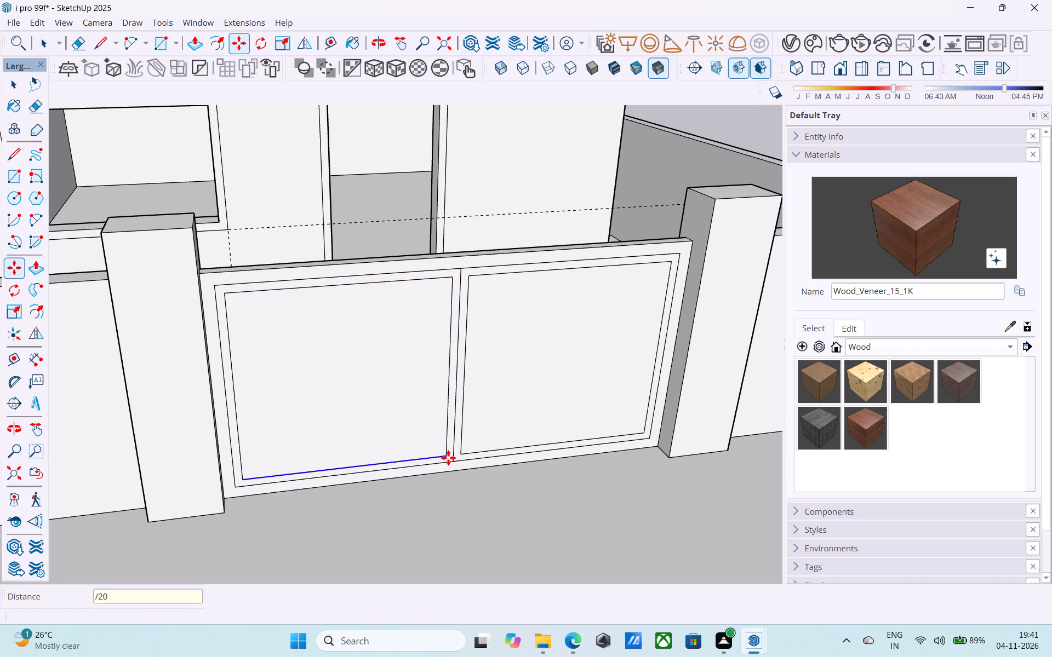
{"action": "key", "text": "Return"}
{"action": "key", "text": "space"}
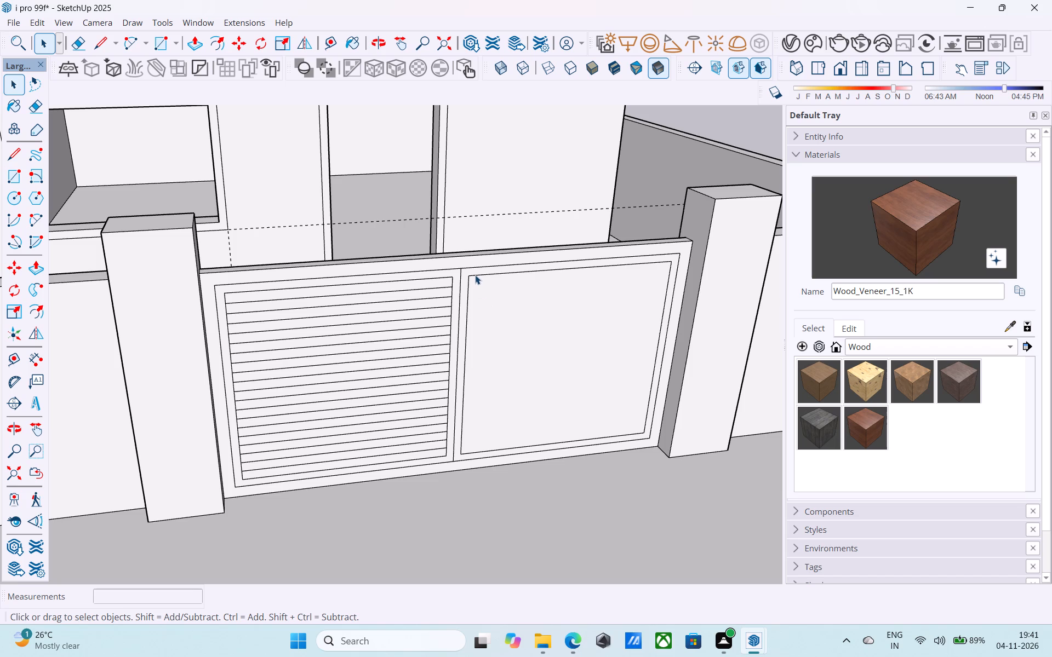
Copy the right leaf's inner top edge 4' 2" down to its inner bottom edge, divided into 20 equal strips.
{"action": "left_click", "coordinate": [475, 275]}
{"action": "key", "text": "m"}
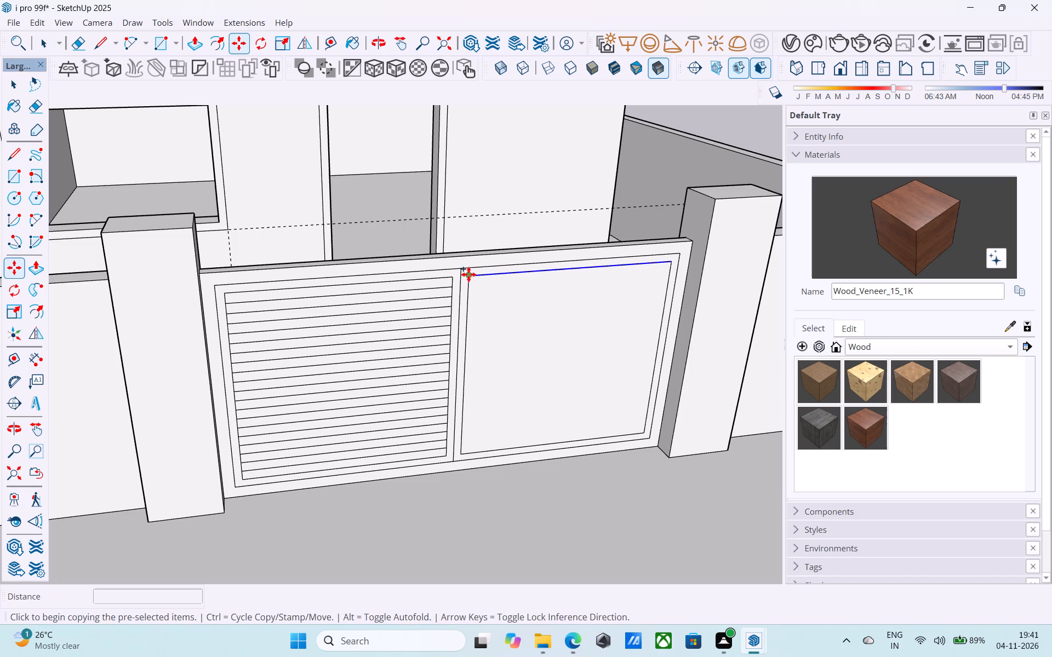
{"action": "left_click", "coordinate": [468, 274]}
{"action": "left_click", "coordinate": [460, 453]}
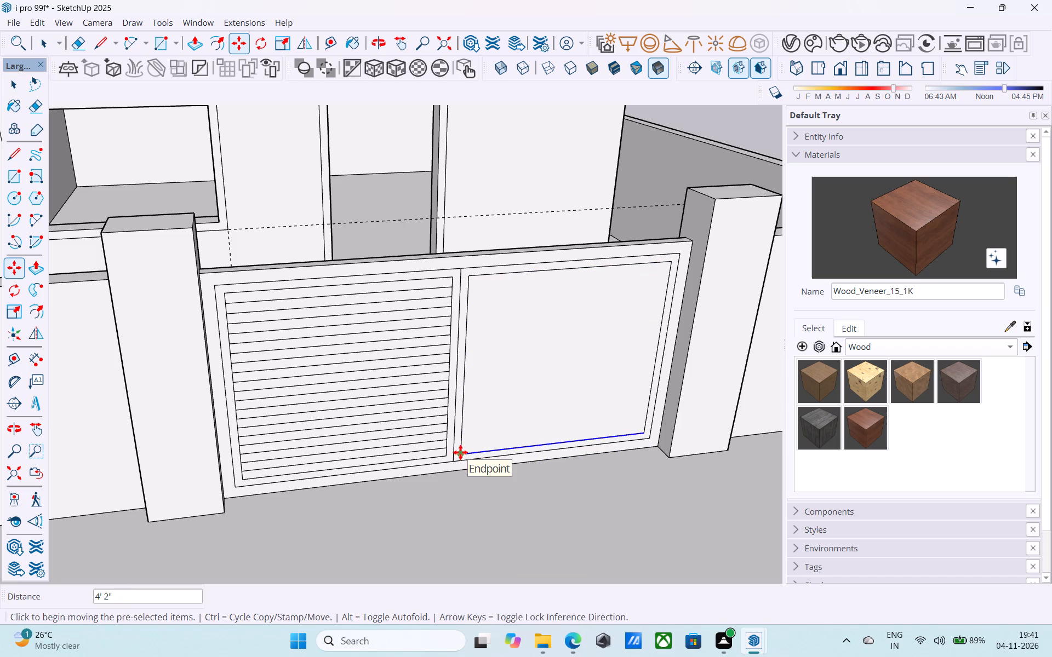
{"action": "type", "text": "/20"}
{"action": "key", "text": "Return"}
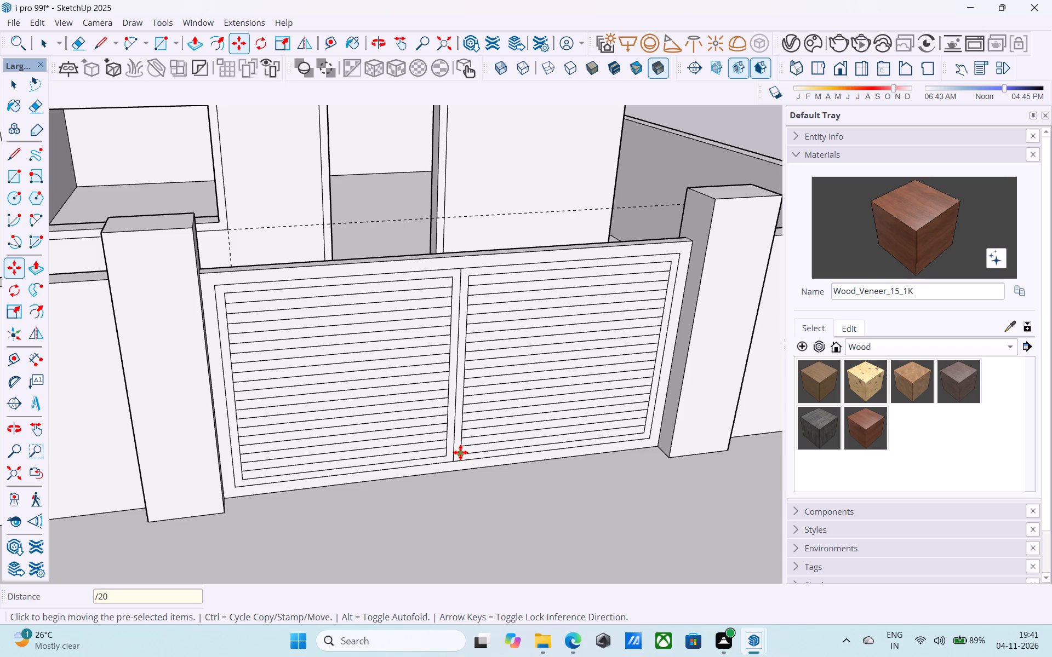
{"action": "key", "text": "space"}
Push every other strip in the upper half of the left gate leaf 3" through, starting with the topmost, to open five slots.
{"action": "left_click", "coordinate": [432, 283]}
{"action": "scroll", "coordinate": [432, 283], "scroll_direction": "up", "scroll_amount": 10}
{"action": "key", "text": "p"}
{"action": "left_click", "coordinate": [431, 283]}
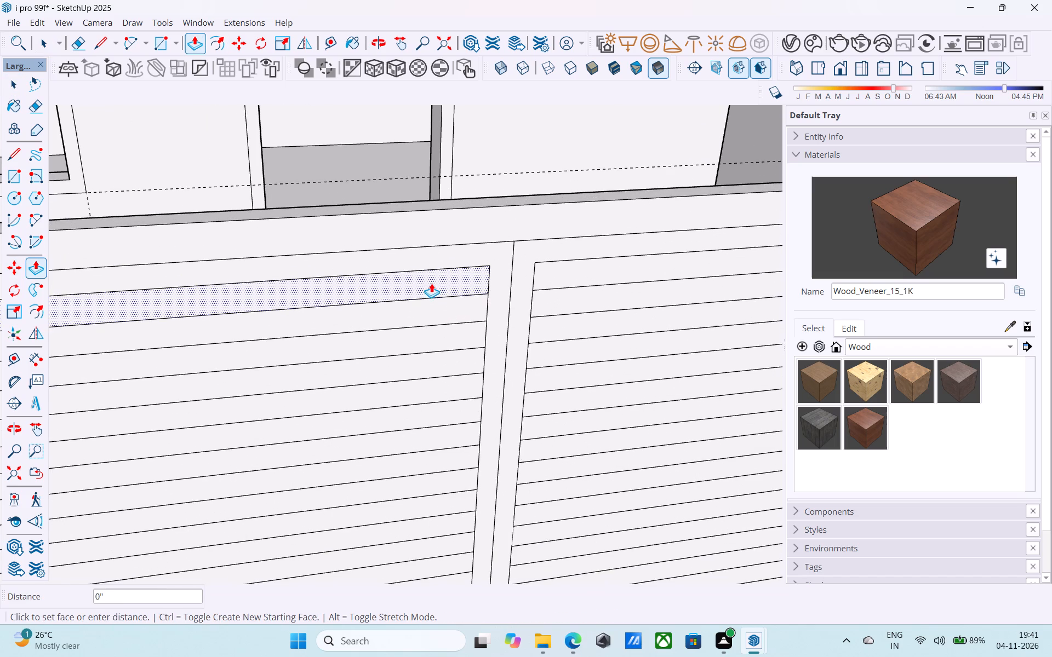
{"action": "scroll", "coordinate": [431, 283], "scroll_direction": "up", "scroll_amount": 6}
{"action": "middle_click_drag", "start_coordinate": [421, 278], "coordinate": [383, 220]}
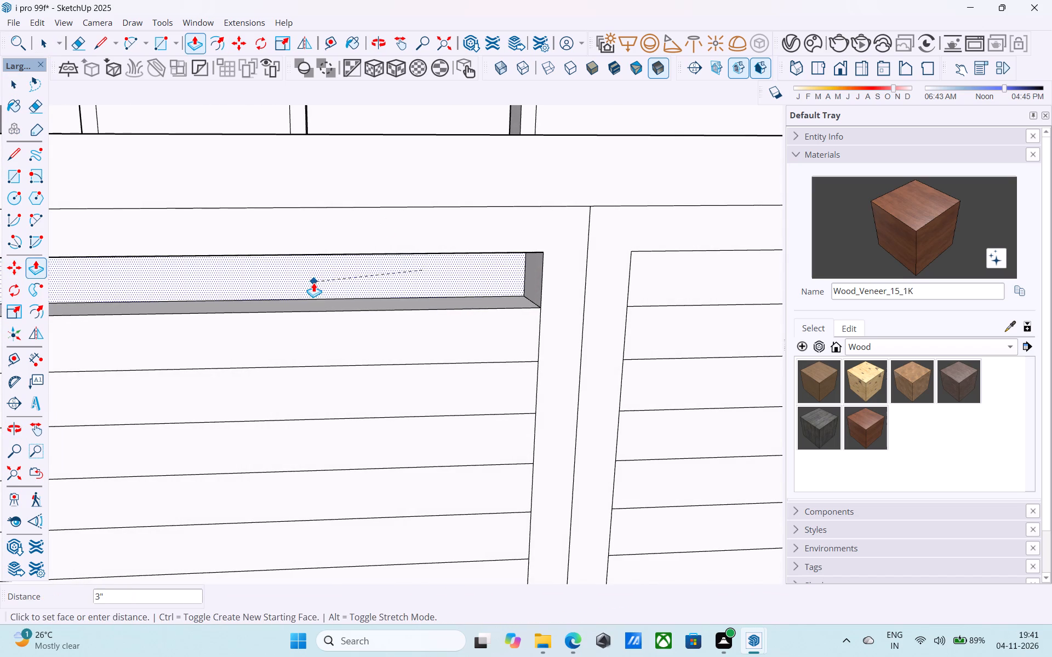
{"action": "left_click", "coordinate": [312, 281]}
{"action": "scroll", "coordinate": [336, 205], "scroll_direction": "down", "scroll_amount": 6}
{"action": "double_click", "coordinate": [328, 307]}
{"action": "scroll", "coordinate": [345, 243], "scroll_direction": "down", "scroll_amount": 6}
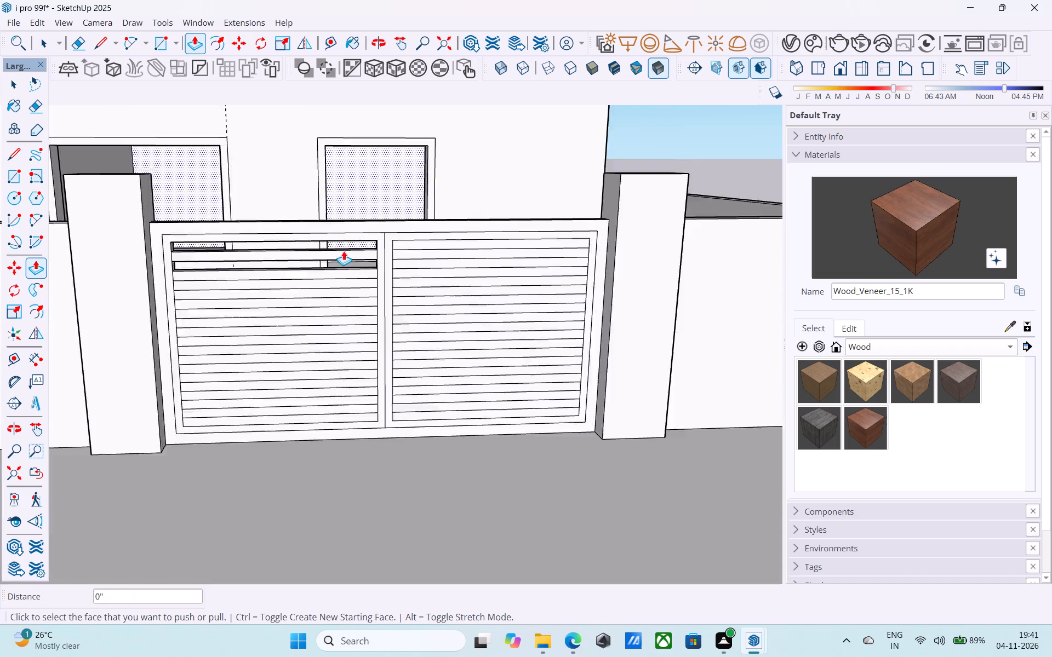
{"action": "scroll", "coordinate": [332, 307], "scroll_direction": "up", "scroll_amount": 10}
{"action": "scroll", "coordinate": [347, 240], "scroll_direction": "up", "scroll_amount": 9}
{"action": "double_click", "coordinate": [347, 240]}
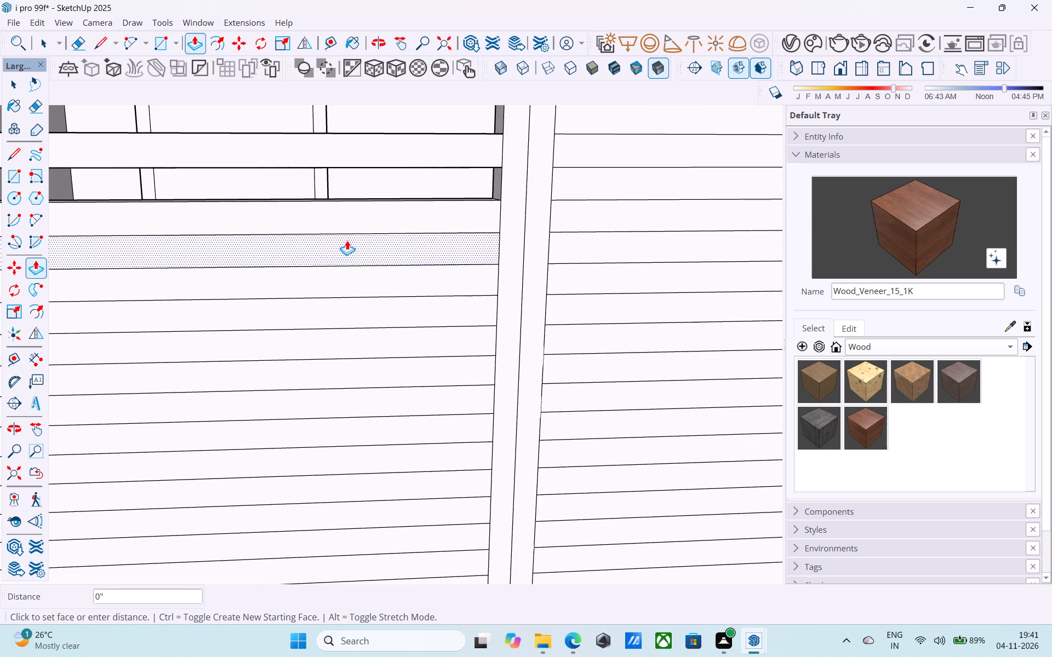
{"action": "double_click", "coordinate": [357, 318]}
{"action": "double_click", "coordinate": [371, 370]}
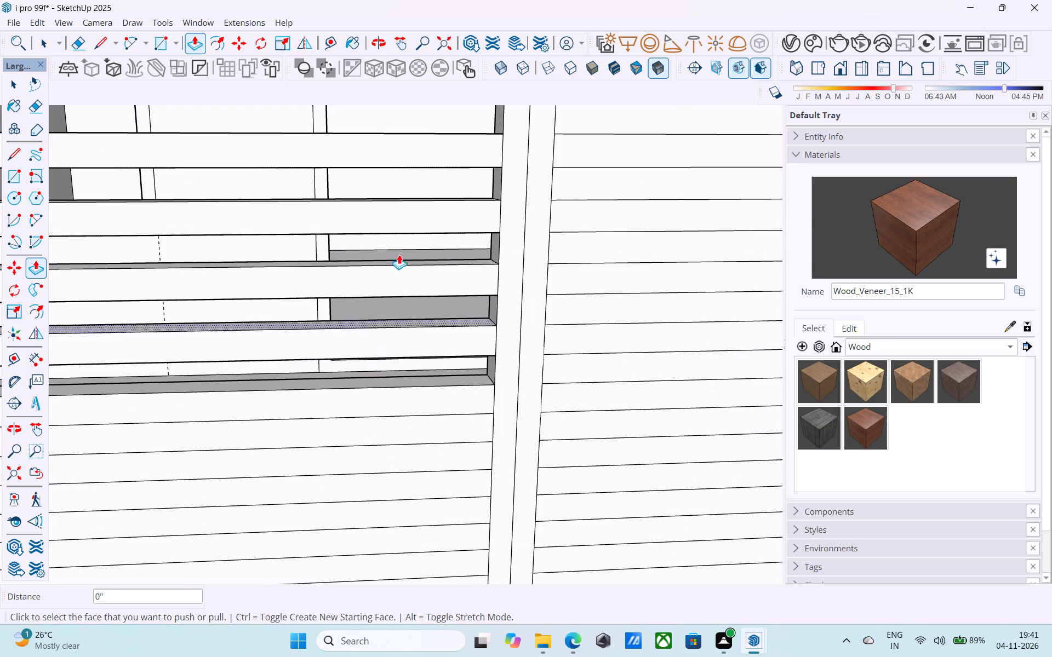
Push the remaining alternate strips in the lower half of the left gate leaf 3" through to open five more slots.
{"action": "scroll", "coordinate": [401, 252], "scroll_direction": "down", "scroll_amount": 6}
{"action": "middle_click_drag", "start_coordinate": [409, 332], "coordinate": [90, 360]}
{"action": "scroll", "coordinate": [88, 362], "scroll_direction": "down", "scroll_amount": 1}
{"action": "scroll", "coordinate": [405, 302], "scroll_direction": "up", "scroll_amount": 13}
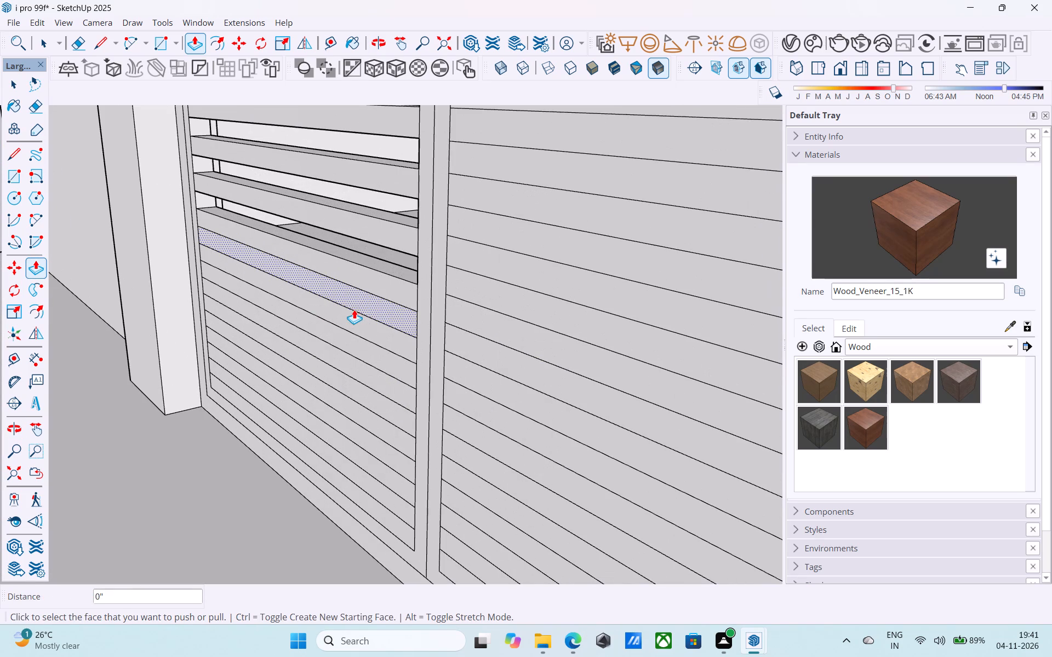
{"action": "double_click", "coordinate": [364, 303]}
{"action": "double_click", "coordinate": [360, 347]}
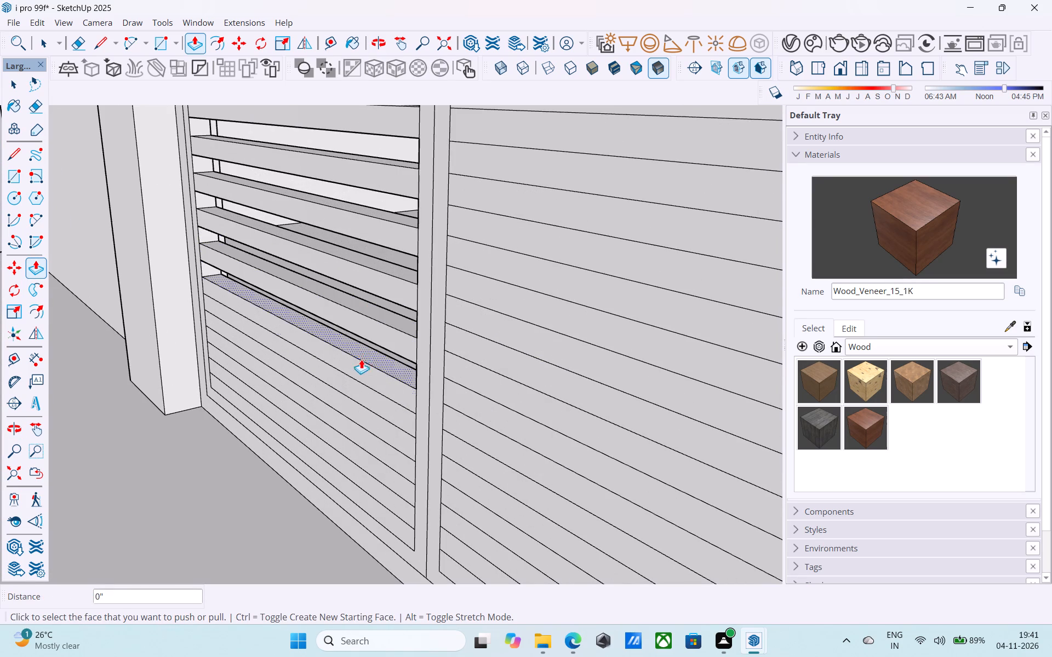
{"action": "double_click", "coordinate": [364, 389]}
{"action": "double_click", "coordinate": [357, 427]}
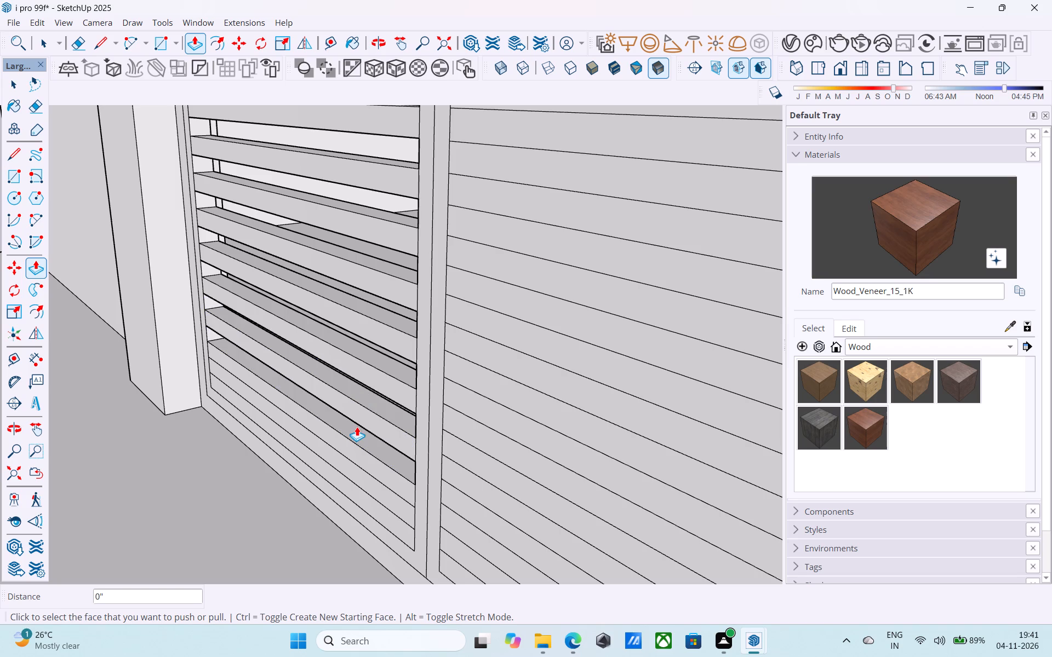
{"action": "double_click", "coordinate": [350, 472]}
{"action": "scroll", "coordinate": [338, 462], "scroll_direction": "down", "scroll_amount": 7}
{"action": "middle_click_drag", "start_coordinate": [323, 480], "coordinate": [463, 427]}
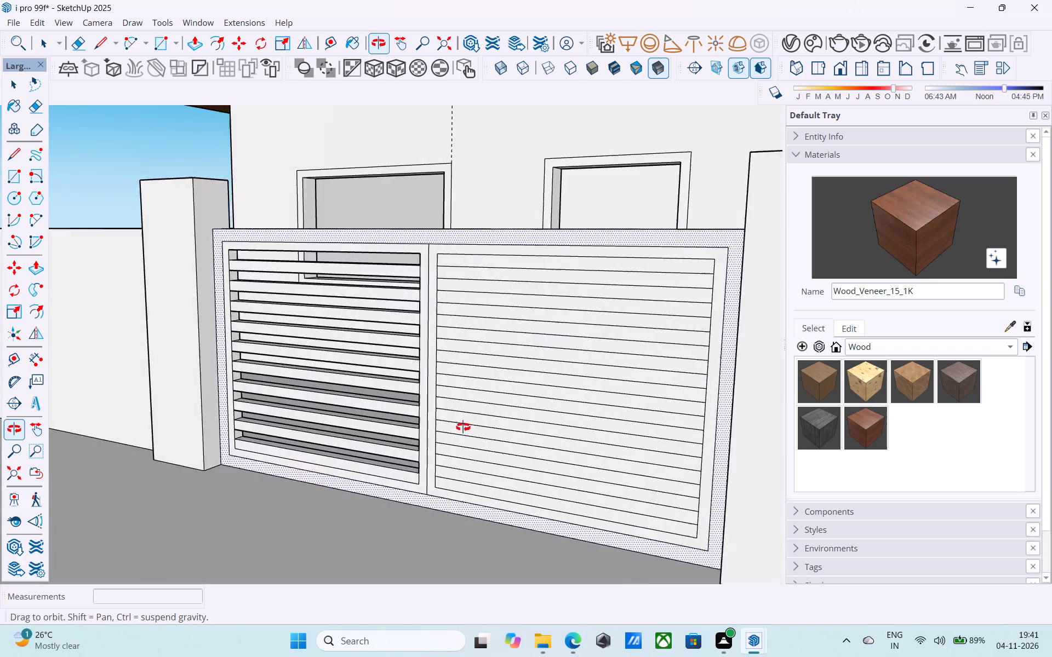
Push every other strip in the upper half of the right gate leaf 3" through, starting with the topmost, to open five slots.
{"action": "middle_click_drag", "start_coordinate": [463, 427], "coordinate": [873, 474]}
{"action": "scroll", "coordinate": [602, 291], "scroll_direction": "up", "scroll_amount": 6}
{"action": "scroll", "coordinate": [272, 211], "scroll_direction": "up", "scroll_amount": 5}
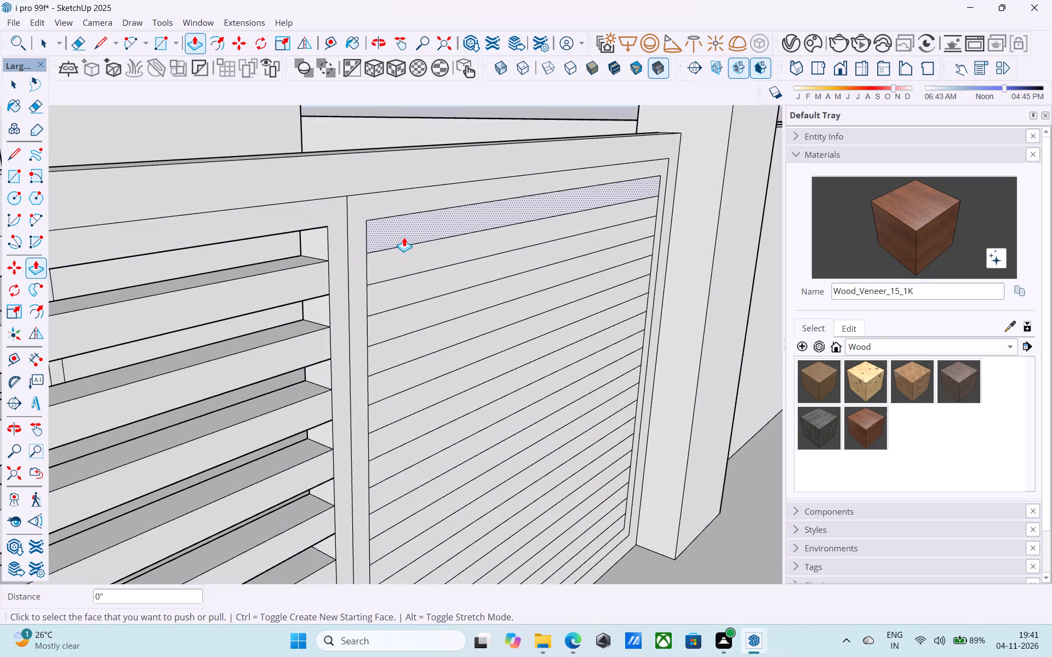
{"action": "double_click", "coordinate": [404, 237]}
{"action": "double_click", "coordinate": [401, 291]}
{"action": "double_click", "coordinate": [399, 351]}
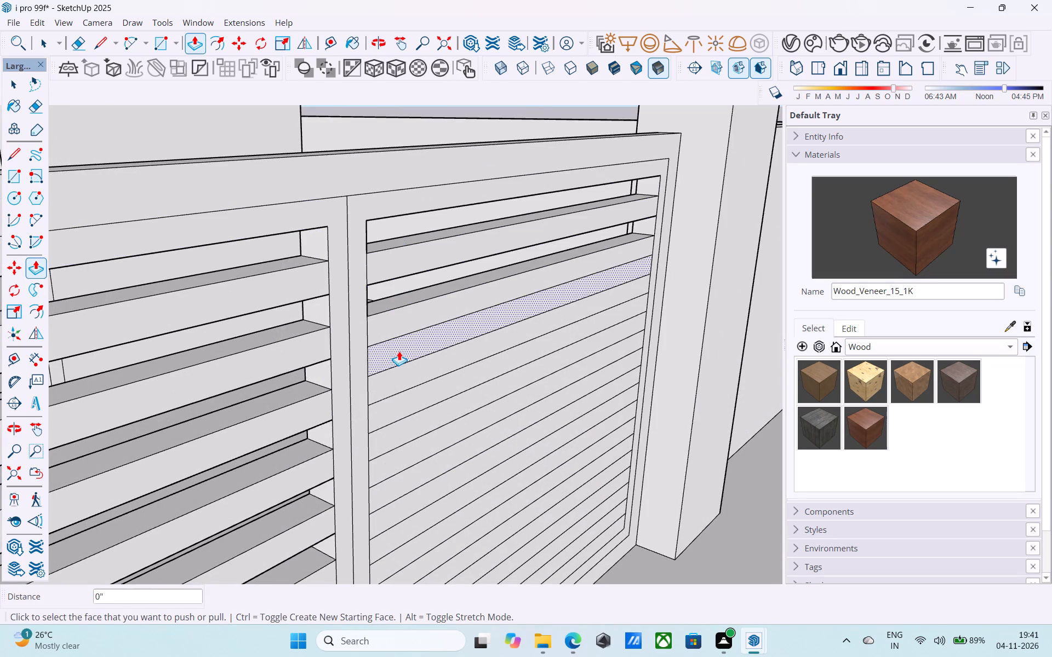
{"action": "double_click", "coordinate": [390, 407]}
{"action": "scroll", "coordinate": [390, 407], "scroll_direction": "down", "scroll_amount": 1}
{"action": "middle_click_drag", "start_coordinate": [390, 407], "coordinate": [362, 272]}
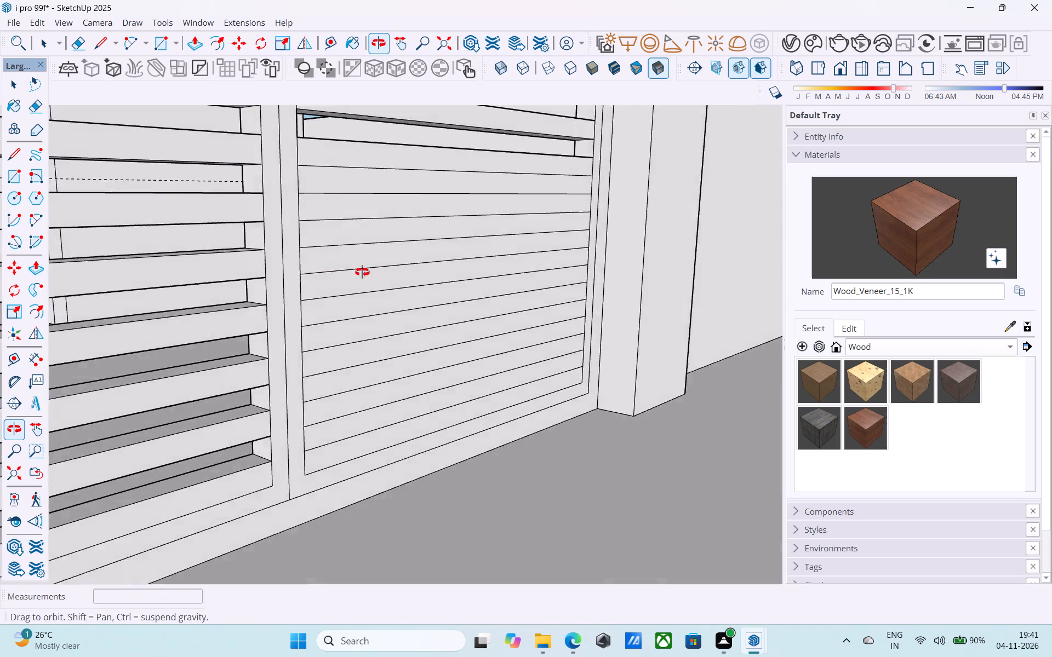
{"action": "middle_click_drag", "start_coordinate": [362, 272], "coordinate": [372, 318]}
{"action": "scroll", "coordinate": [372, 322], "scroll_direction": "down", "scroll_amount": 3}
{"action": "middle_click_drag", "start_coordinate": [371, 337], "coordinate": [378, 300], "text": "shift"}
{"action": "scroll", "coordinate": [359, 334], "scroll_direction": "up", "scroll_amount": 9}
{"action": "double_click", "coordinate": [362, 334]}
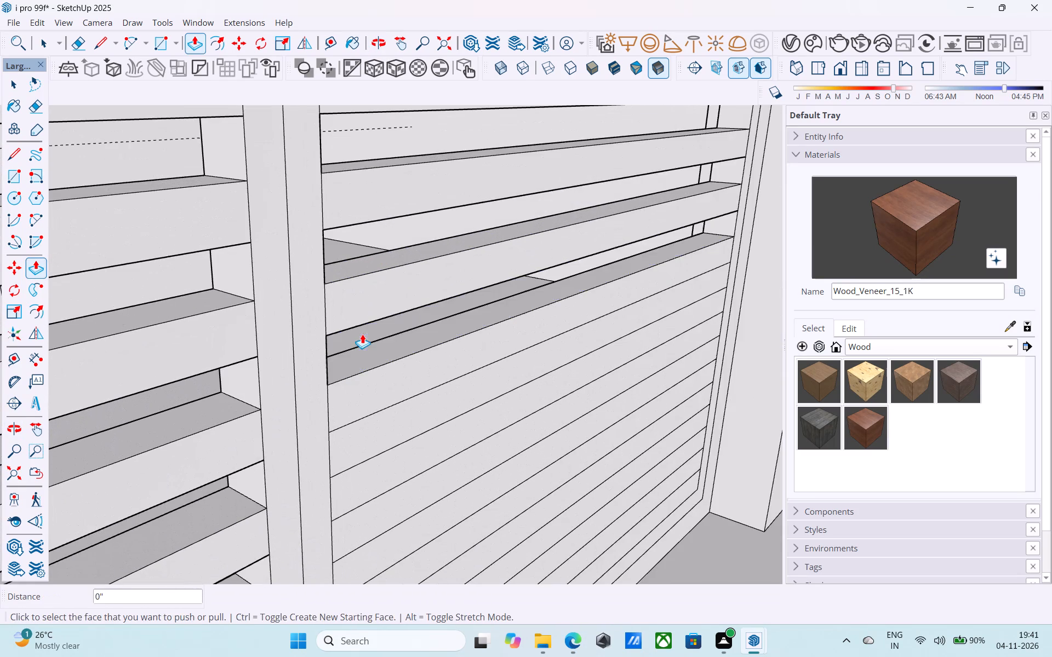
Push the remaining alternate strips in the lower half of the right gate leaf 3" through to open five more slots.
{"action": "double_click", "coordinate": [376, 447]}
{"action": "middle_click_drag", "start_coordinate": [376, 448], "coordinate": [413, 301], "text": "shift"}
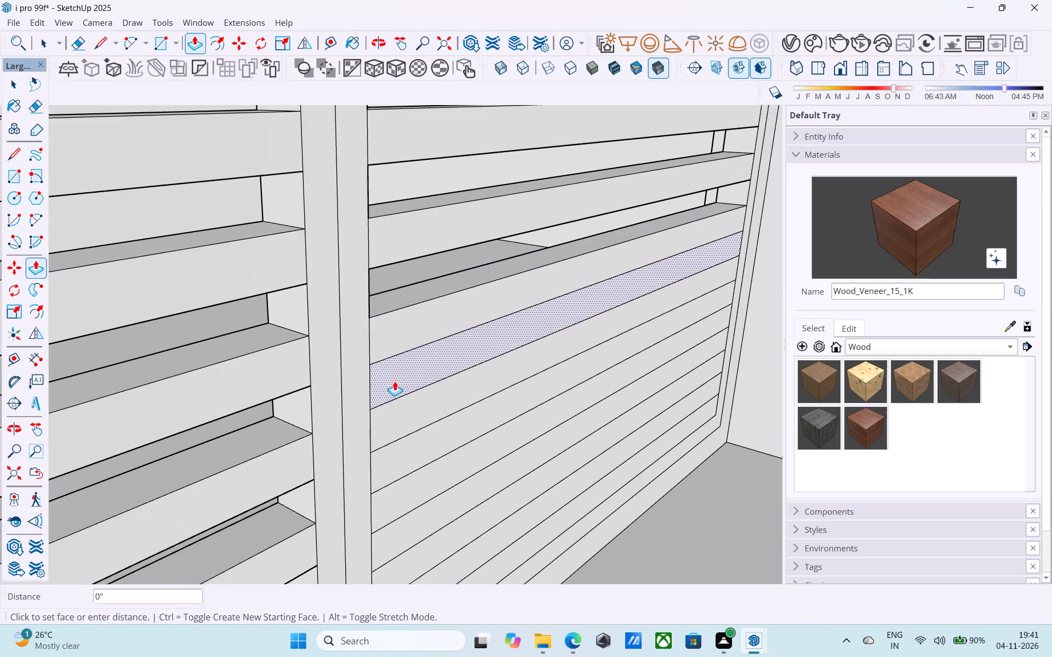
{"action": "double_click", "coordinate": [395, 381]}
{"action": "middle_click_drag", "start_coordinate": [396, 390], "coordinate": [413, 327], "text": "shift"}
{"action": "double_click", "coordinate": [420, 386]}
{"action": "double_click", "coordinate": [408, 474]}
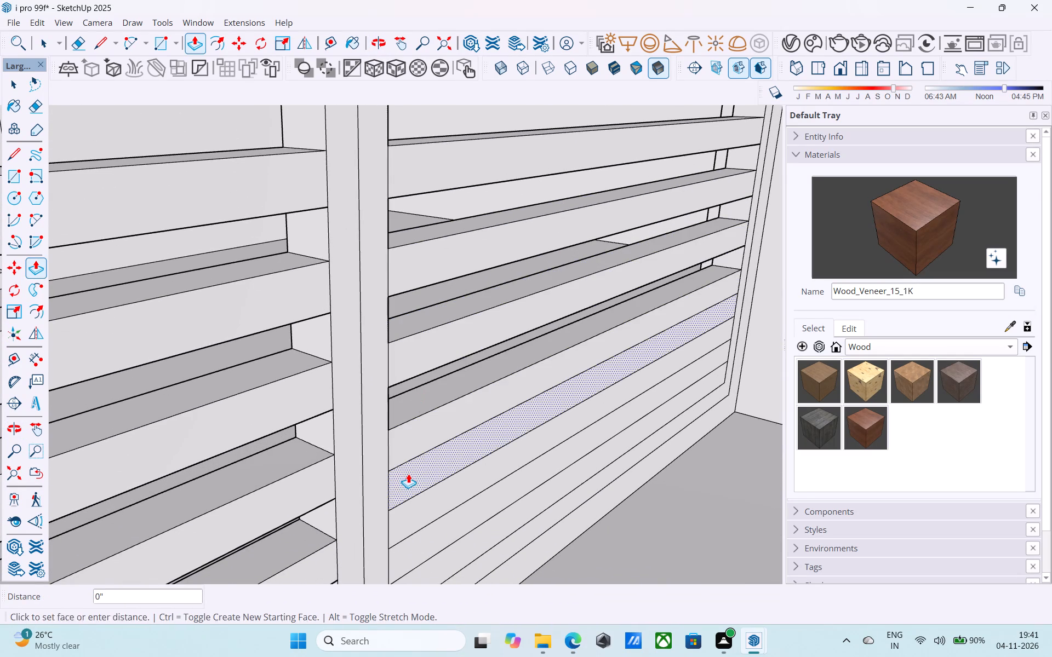
{"action": "middle_click_drag", "start_coordinate": [409, 474], "coordinate": [393, 278], "text": "shift"}
{"action": "double_click", "coordinate": [387, 345]}
Paint the front faces of the gate's outer frame and both leaf frames with M07_Charcoal_Gleam from the Solid Colors collection.
{"action": "scroll", "coordinate": [388, 345], "scroll_direction": "down", "scroll_amount": 5}
{"action": "middle_click_drag", "start_coordinate": [388, 344], "coordinate": [377, 391]}
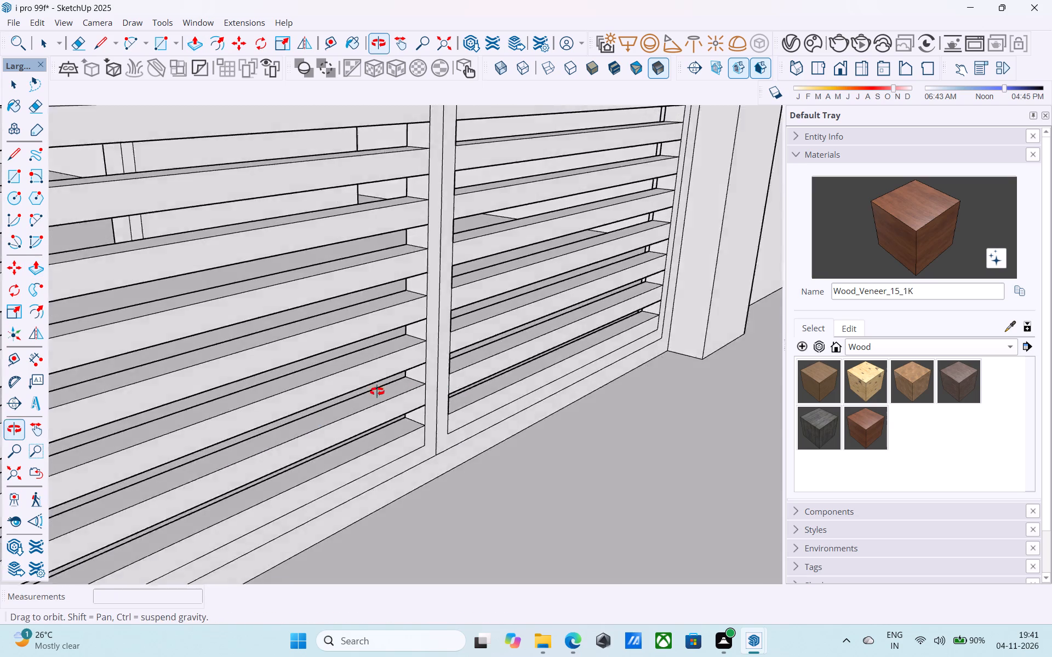
{"action": "middle_click_drag", "start_coordinate": [377, 391], "coordinate": [269, 391]}
{"action": "scroll", "coordinate": [271, 386], "scroll_direction": "down", "scroll_amount": 8}
{"action": "middle_click_drag", "start_coordinate": [302, 391], "coordinate": [388, 442], "text": "shift"}
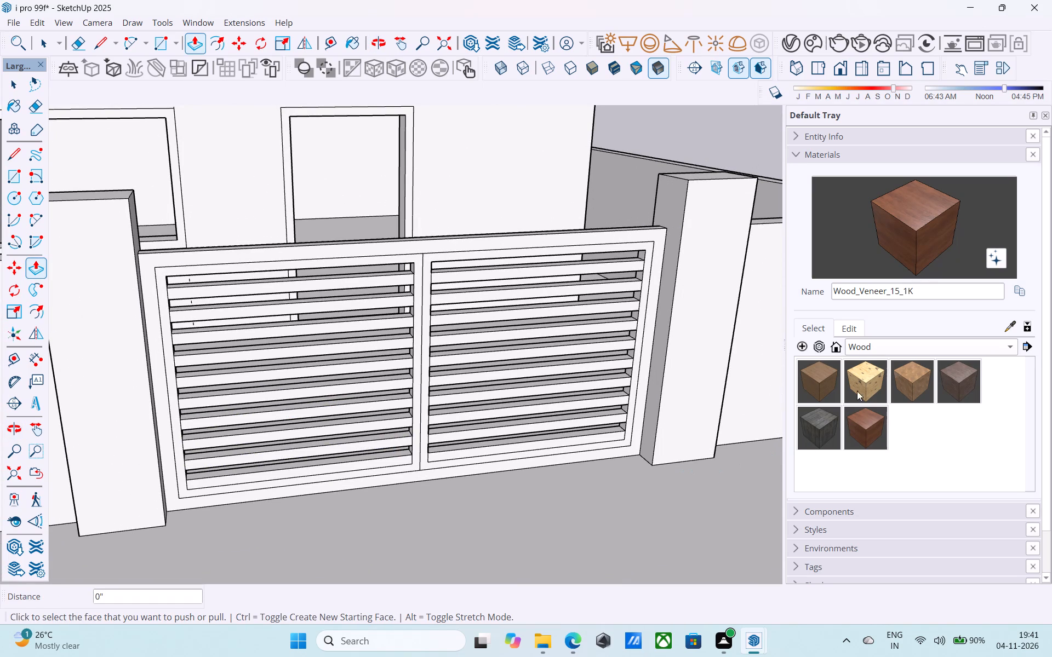
{"action": "left_click", "coordinate": [883, 343]}
{"action": "left_click", "coordinate": [879, 314]}
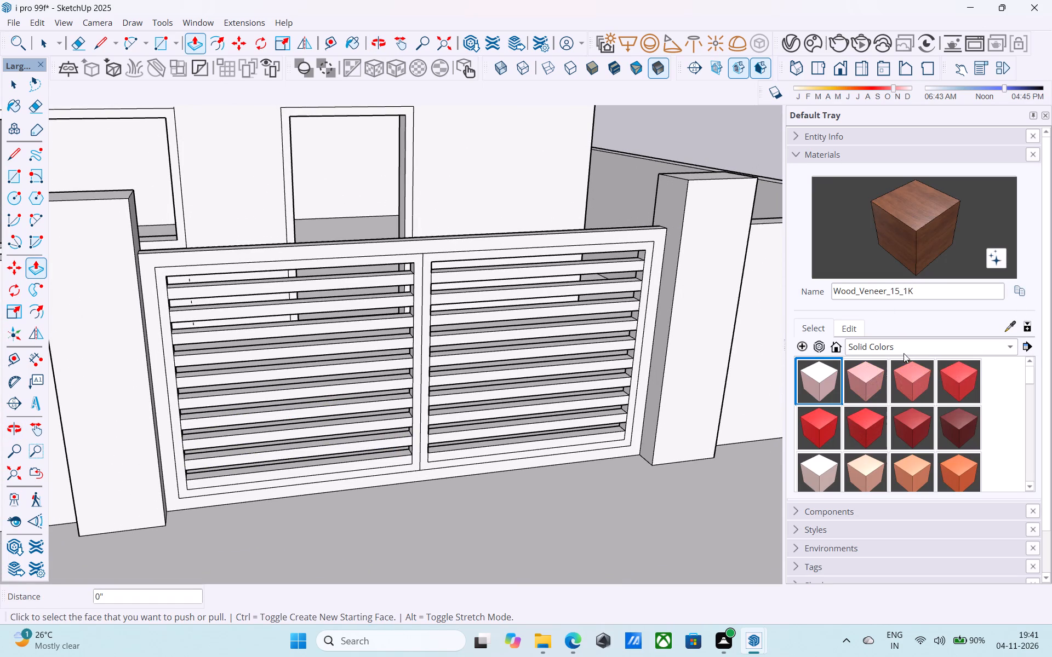
{"action": "scroll", "coordinate": [891, 408], "scroll_direction": "down", "scroll_amount": 13}
{"action": "scroll", "coordinate": [891, 413], "scroll_direction": "up", "scroll_amount": 1}
{"action": "scroll", "coordinate": [891, 413], "scroll_direction": "down", "scroll_amount": 11}
{"action": "scroll", "coordinate": [891, 413], "scroll_direction": "up", "scroll_amount": 2}
{"action": "scroll", "coordinate": [891, 413], "scroll_direction": "down", "scroll_amount": 5}
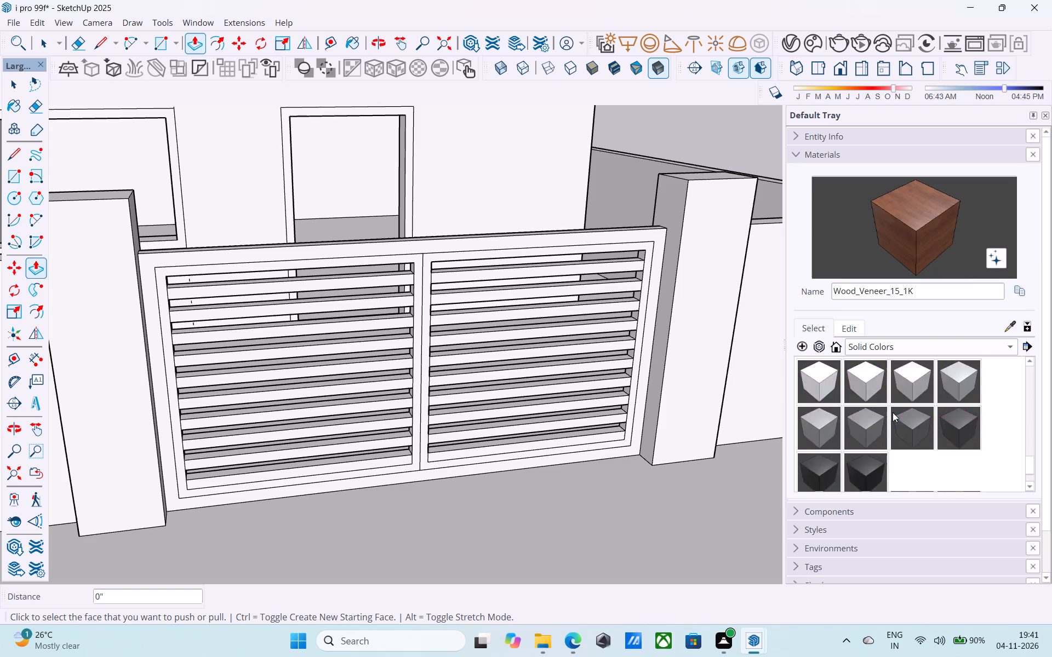
{"action": "scroll", "coordinate": [893, 412], "scroll_direction": "down", "scroll_amount": 3}
{"action": "scroll", "coordinate": [875, 353], "scroll_direction": "up", "scroll_amount": 1}
{"action": "left_click", "coordinate": [969, 331]}
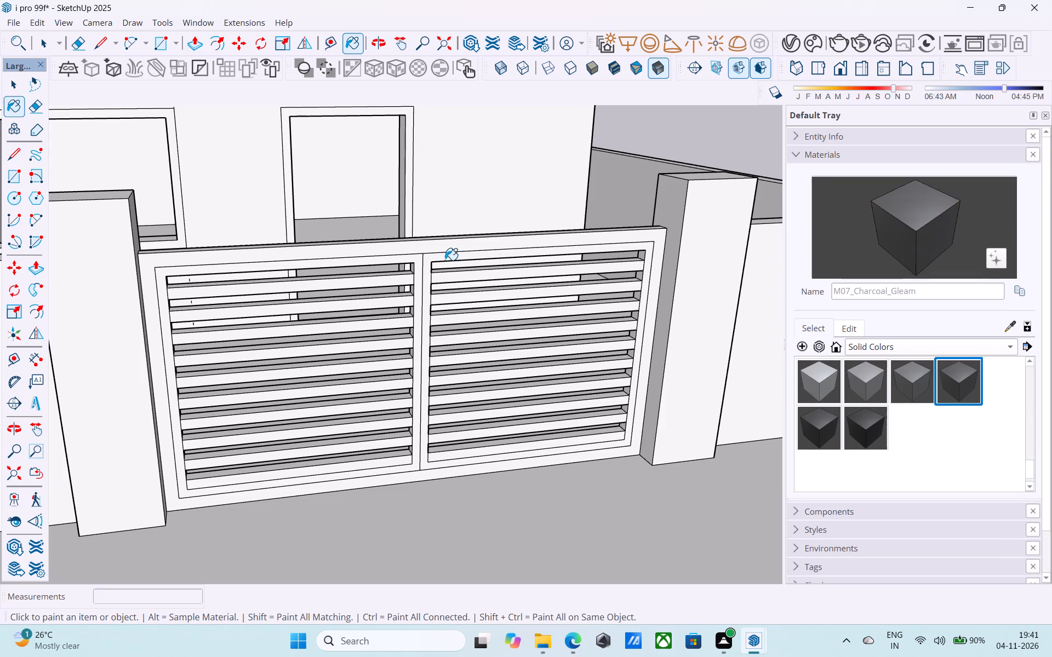
{"action": "scroll", "coordinate": [445, 260], "scroll_direction": "up", "scroll_amount": 10}
{"action": "left_click", "coordinate": [437, 253]}
{"action": "left_click", "coordinate": [387, 262]}
{"action": "left_click", "coordinate": [381, 235]}
Paint the front faces of the upper five slats in both gate leaves with M07_Charcoal_Gleam.
{"action": "scroll", "coordinate": [390, 243], "scroll_direction": "down", "scroll_amount": 5}
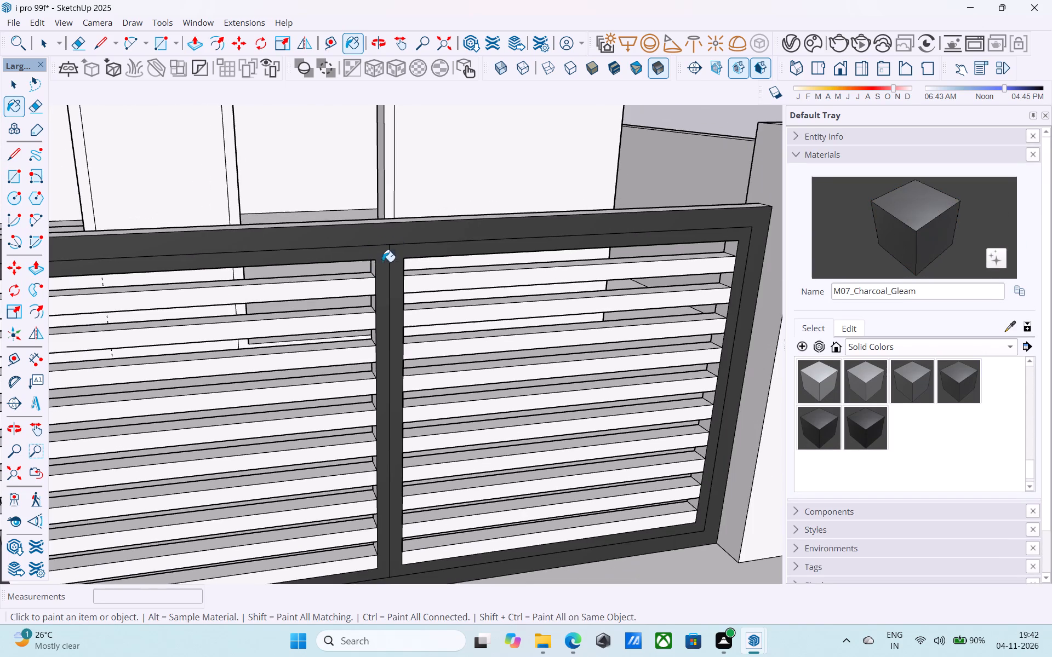
{"action": "left_click", "coordinate": [362, 286]}
{"action": "left_click", "coordinate": [419, 290]}
{"action": "left_click", "coordinate": [363, 321]}
{"action": "left_click", "coordinate": [367, 350]}
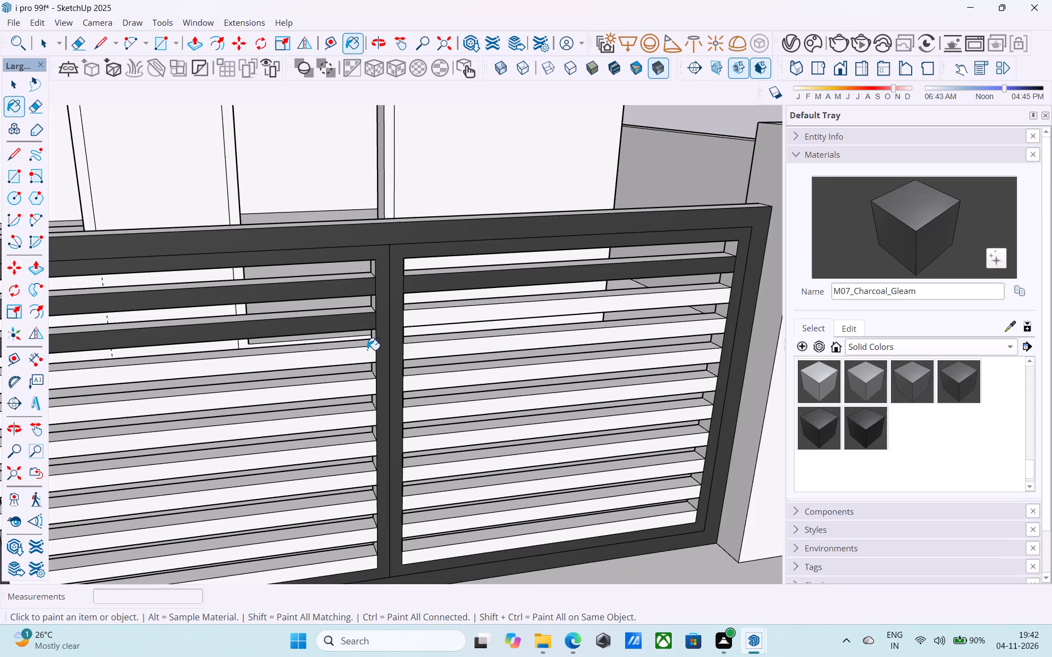
{"action": "left_click", "coordinate": [411, 351]}
{"action": "left_click", "coordinate": [429, 322]}
{"action": "left_click", "coordinate": [355, 385]}
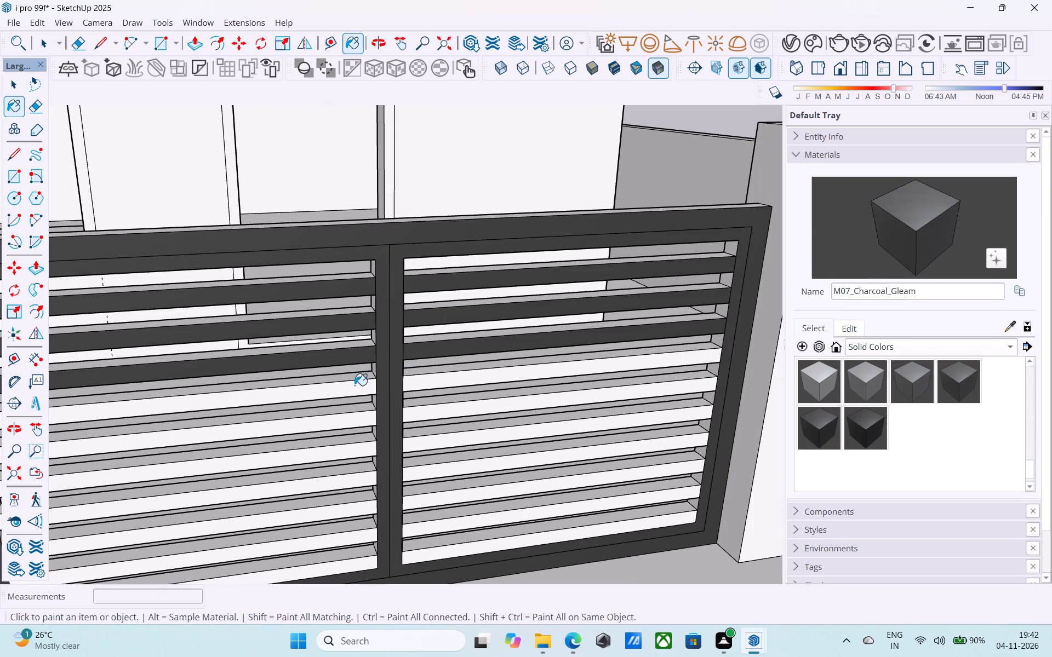
{"action": "left_click", "coordinate": [413, 387]}
{"action": "left_click", "coordinate": [420, 412]}
{"action": "left_click", "coordinate": [369, 417]}
{"action": "left_click", "coordinate": [370, 442]}
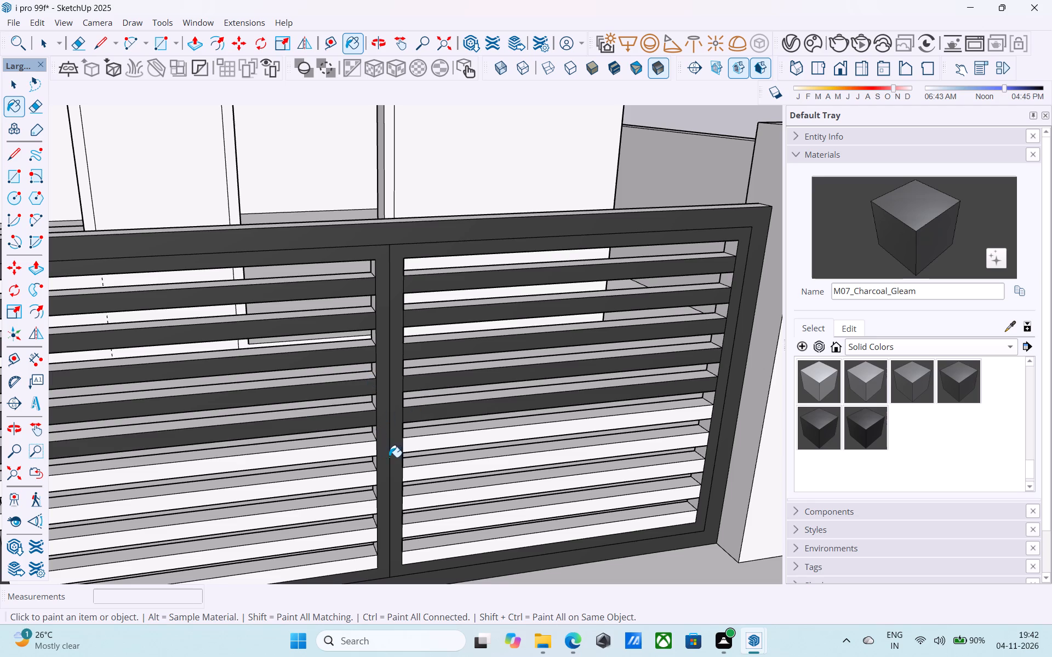
Paint the front faces of the lower five slats in both gate leaves with M07_Charcoal_Gleam.
{"action": "left_click", "coordinate": [363, 446]}
{"action": "left_click", "coordinate": [430, 446]}
{"action": "left_click", "coordinate": [431, 475]}
{"action": "left_click", "coordinate": [369, 482]}
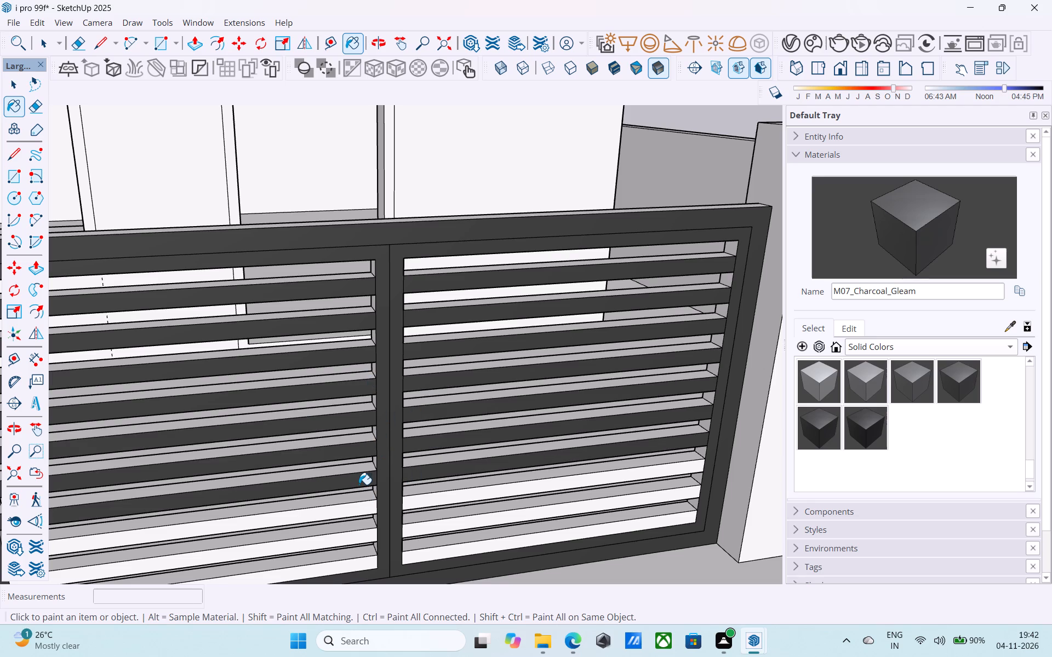
{"action": "left_click", "coordinate": [372, 512]}
{"action": "left_click", "coordinate": [413, 507]}
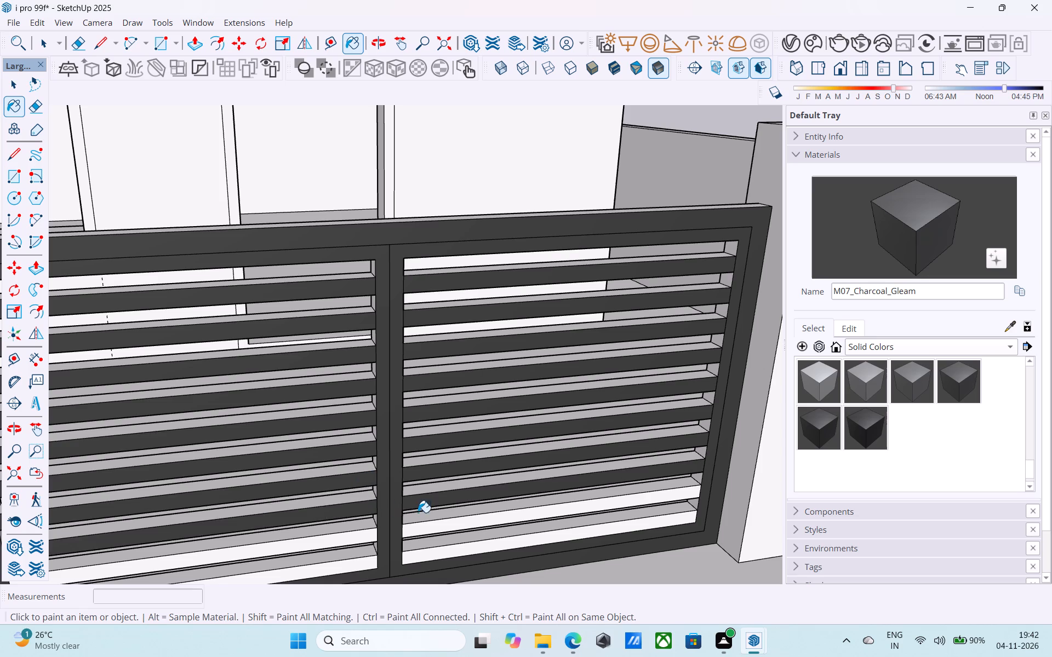
{"action": "left_click", "coordinate": [417, 529]}
{"action": "left_click", "coordinate": [370, 538]}
{"action": "scroll", "coordinate": [437, 489], "scroll_direction": "down", "scroll_amount": 7}
{"action": "middle_click_drag", "start_coordinate": [447, 469], "coordinate": [454, 387]}
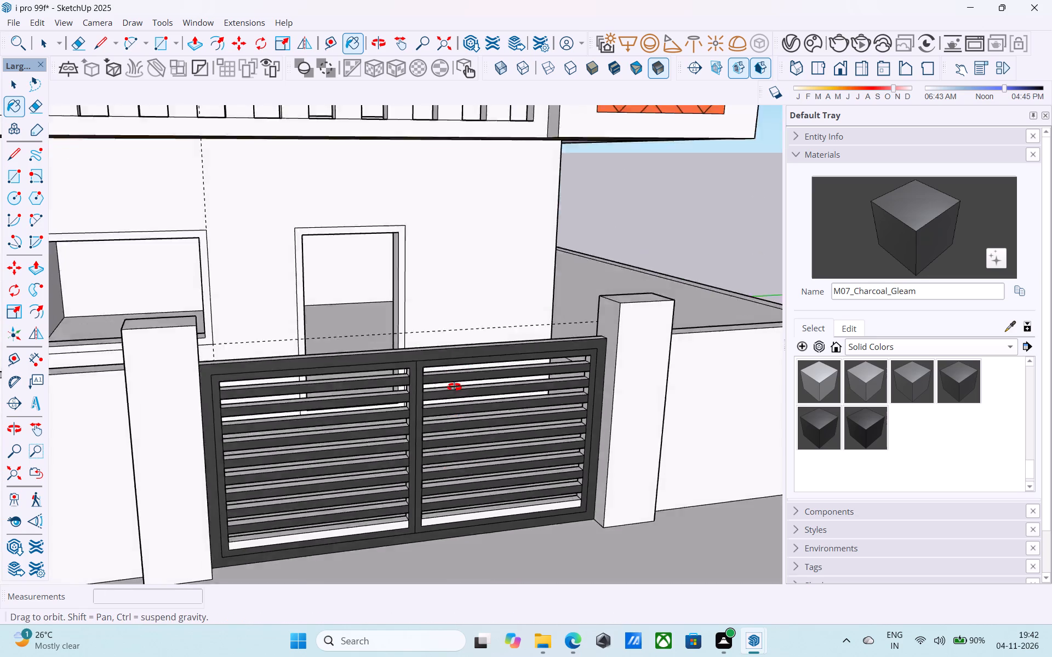
{"action": "middle_click_drag", "start_coordinate": [454, 387], "coordinate": [433, 486]}
{"action": "scroll", "coordinate": [390, 521], "scroll_direction": "up", "scroll_amount": 9}
{"action": "left_click", "coordinate": [400, 521]}
{"action": "left_click", "coordinate": [502, 510]}
Paint the top edge of the gate's outer frame with M07_Charcoal_Gleam.
{"action": "scroll", "coordinate": [502, 510], "scroll_direction": "down", "scroll_amount": 6}
{"action": "middle_click_drag", "start_coordinate": [502, 510], "coordinate": [50, 489]}
{"action": "middle_click_drag", "start_coordinate": [518, 327], "coordinate": [241, 327]}
{"action": "scroll", "coordinate": [571, 329], "scroll_direction": "up", "scroll_amount": 5}
{"action": "left_click", "coordinate": [553, 327]}
{"action": "middle_click_drag", "start_coordinate": [553, 327], "coordinate": [825, 372]}
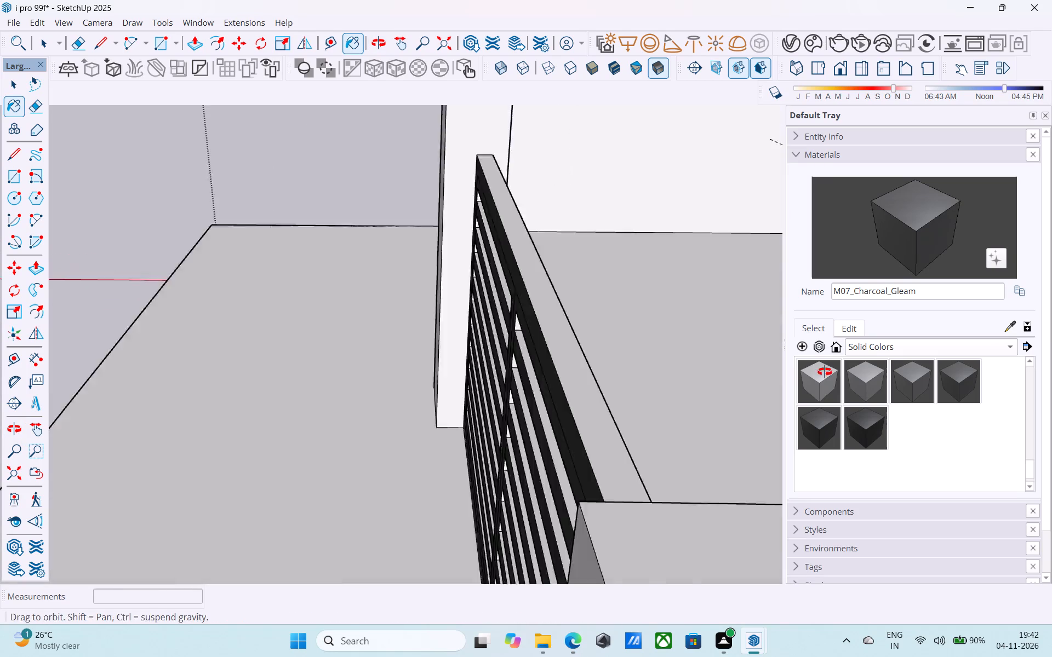
{"action": "middle_click_drag", "start_coordinate": [825, 372], "coordinate": [856, 372]}
{"action": "scroll", "coordinate": [533, 390], "scroll_direction": "down", "scroll_amount": 4}
{"action": "middle_click_drag", "start_coordinate": [515, 399], "coordinate": [471, 429]}
{"action": "scroll", "coordinate": [514, 344], "scroll_direction": "up", "scroll_amount": 4}
{"action": "left_click", "coordinate": [538, 309]}
Paint the top faces of the upper five slats in both gate leaves with M07_Charcoal_Gleam.
{"action": "scroll", "coordinate": [513, 349], "scroll_direction": "up", "scroll_amount": 6}
{"action": "left_click", "coordinate": [517, 358]}
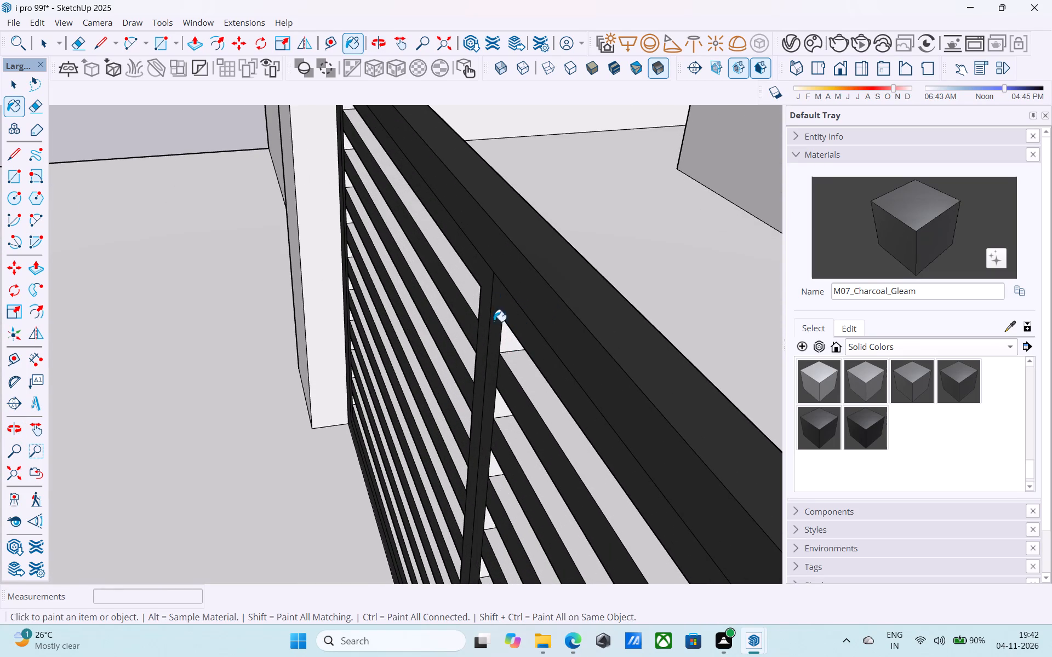
{"action": "left_click", "coordinate": [471, 286]}
{"action": "left_click", "coordinate": [455, 324]}
{"action": "left_click", "coordinate": [510, 431]}
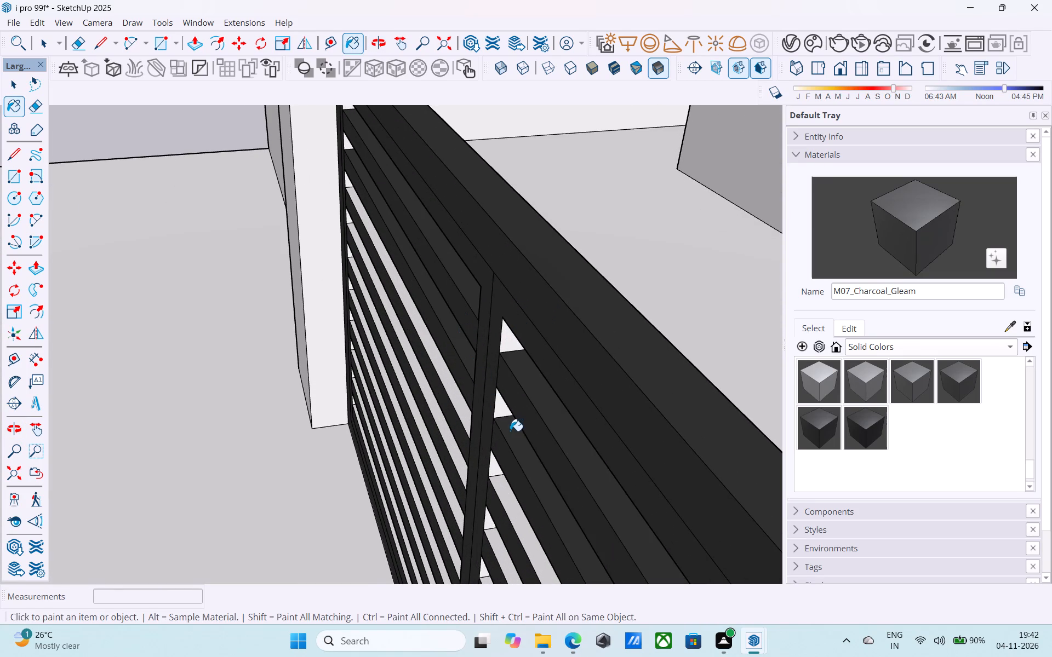
{"action": "middle_click_drag", "start_coordinate": [511, 432], "coordinate": [496, 293], "text": "shift"}
{"action": "left_click", "coordinate": [505, 388]}
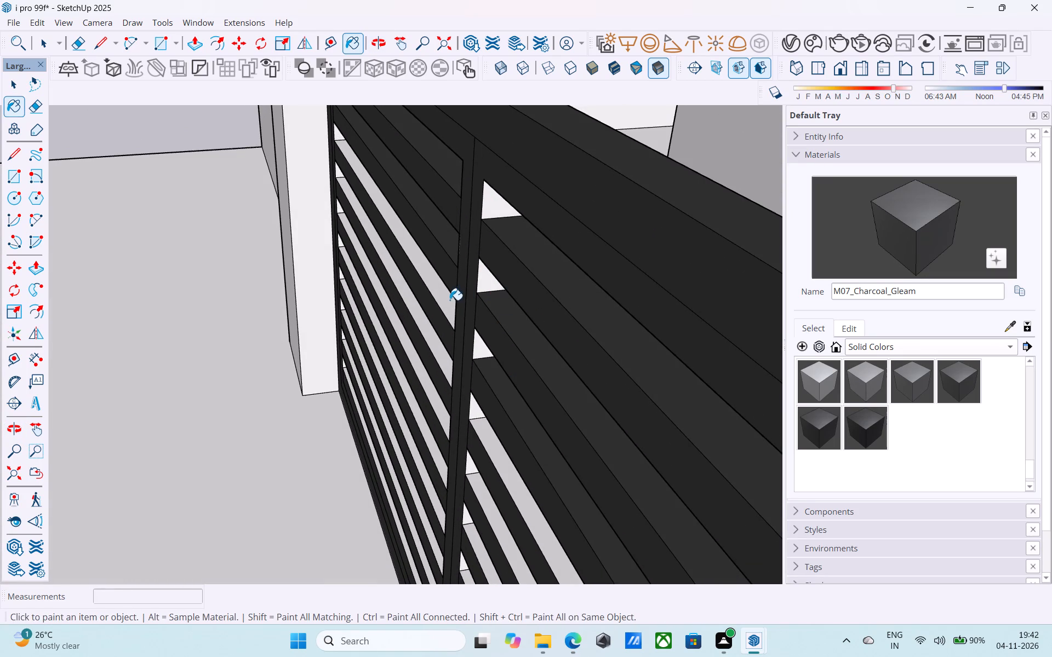
{"action": "middle_click_drag", "start_coordinate": [451, 301], "coordinate": [630, 268]}
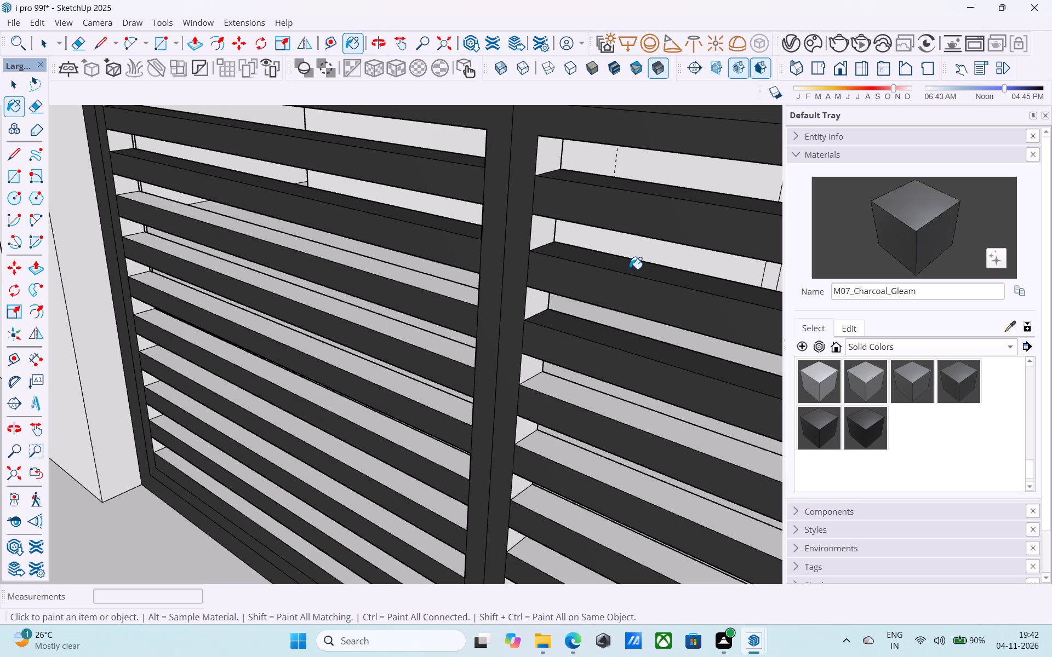
{"action": "middle_click_drag", "start_coordinate": [630, 269], "coordinate": [580, 291]}
{"action": "scroll", "coordinate": [526, 312], "scroll_direction": "up", "scroll_amount": 4}
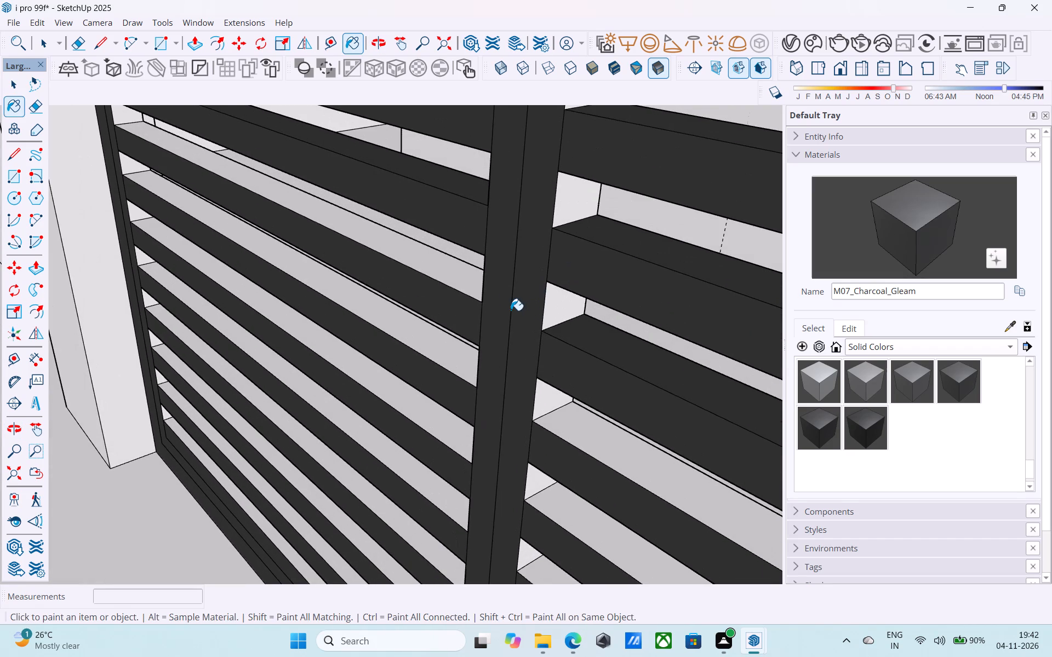
{"action": "left_click", "coordinate": [479, 283]}
{"action": "left_click", "coordinate": [449, 352]}
{"action": "left_click", "coordinate": [576, 425]}
{"action": "scroll", "coordinate": [437, 336], "scroll_direction": "down", "scroll_amount": 6}
{"action": "scroll", "coordinate": [450, 404], "scroll_direction": "up", "scroll_amount": 6}
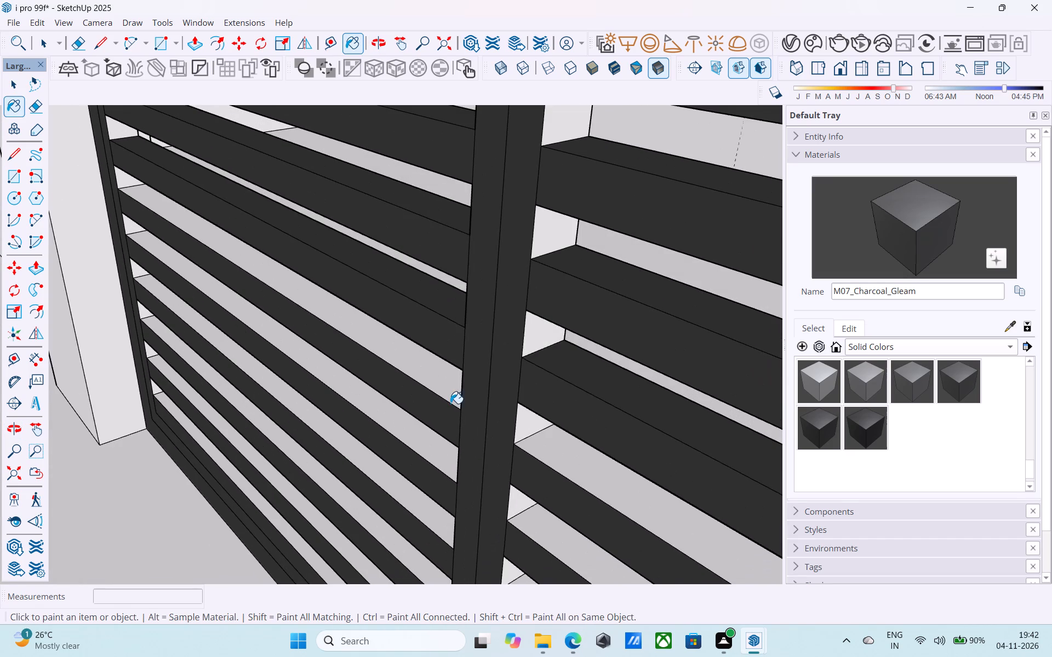
{"action": "left_click", "coordinate": [442, 387]}
{"action": "left_click", "coordinate": [557, 458]}
Paint the top faces of the remaining lower slats in both gate leaves with M07_Charcoal_Gleam.
{"action": "scroll", "coordinate": [385, 333], "scroll_direction": "down", "scroll_amount": 7}
{"action": "scroll", "coordinate": [410, 431], "scroll_direction": "up", "scroll_amount": 6}
{"action": "left_click", "coordinate": [399, 368]}
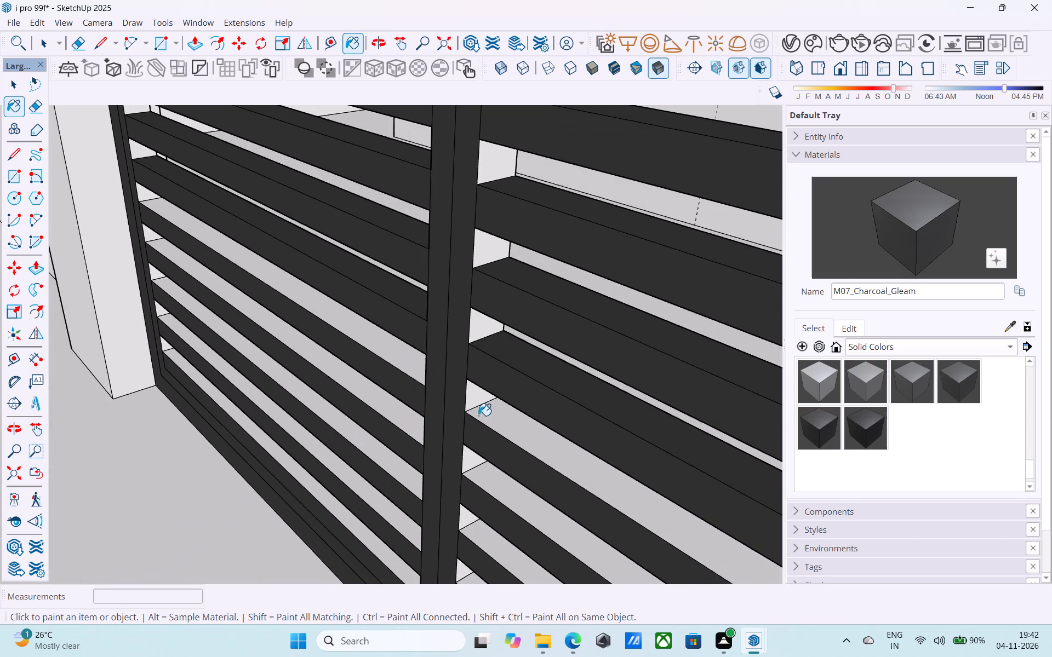
{"action": "left_click", "coordinate": [481, 415]}
{"action": "left_click", "coordinate": [408, 361]}
{"action": "scroll", "coordinate": [339, 343], "scroll_direction": "down", "scroll_amount": 6}
{"action": "left_click", "coordinate": [364, 381]}
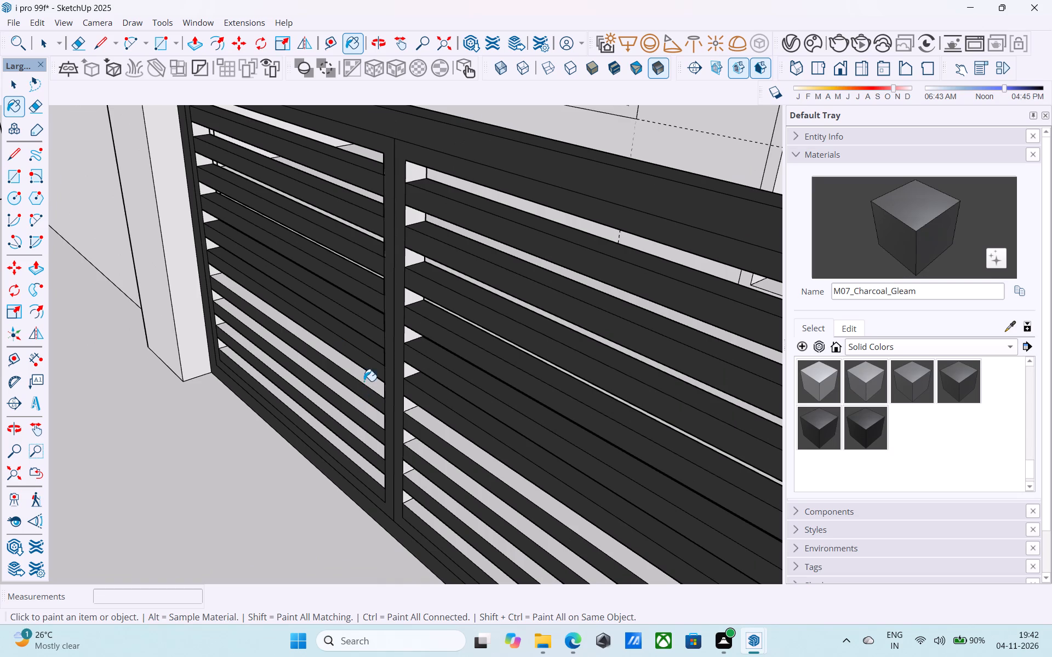
{"action": "left_click", "coordinate": [419, 418]}
{"action": "left_click", "coordinate": [431, 451]}
{"action": "left_click", "coordinate": [371, 410]}
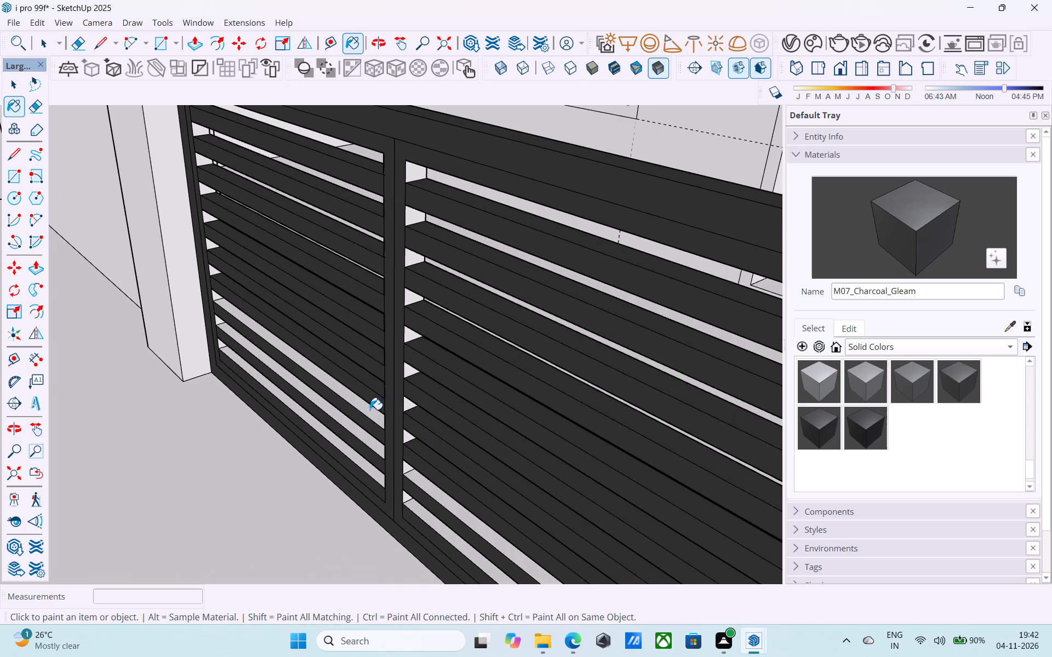
{"action": "left_click", "coordinate": [361, 429]}
{"action": "left_click", "coordinate": [429, 487]}
{"action": "left_click", "coordinate": [421, 512]}
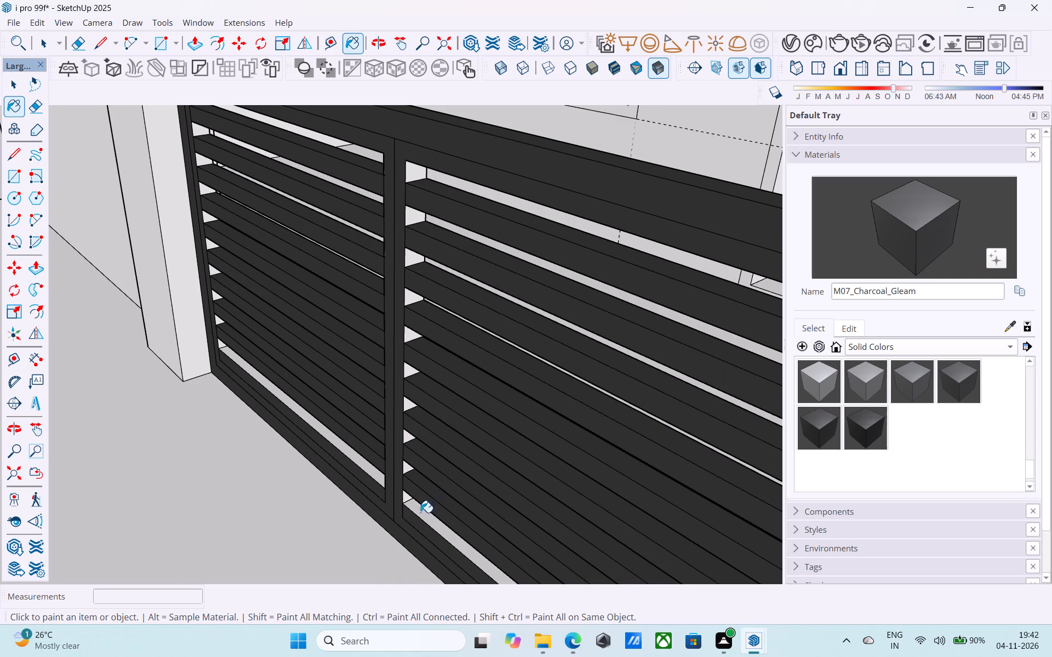
{"action": "left_click", "coordinate": [362, 464]}
Paint the undersides of both leaves' top rails and the topmost slot's end face beside the central stile with M07_Charcoal_Gleam.
{"action": "scroll", "coordinate": [358, 464], "scroll_direction": "down", "scroll_amount": 8}
{"action": "middle_click_drag", "start_coordinate": [357, 463], "coordinate": [791, 251]}
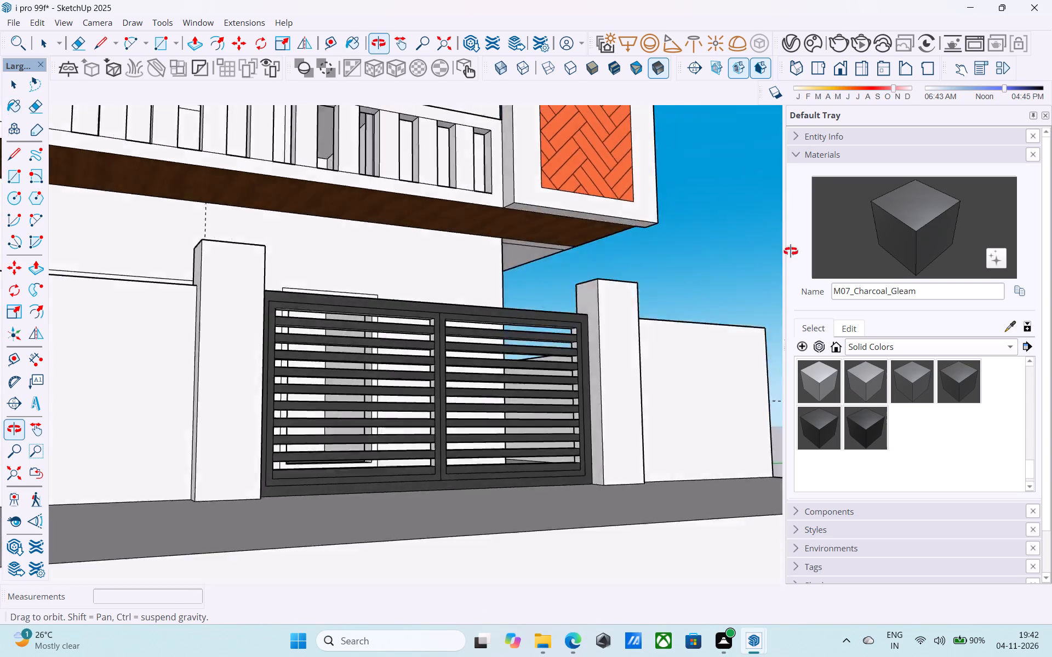
{"action": "middle_click_drag", "start_coordinate": [791, 251], "coordinate": [842, 306]}
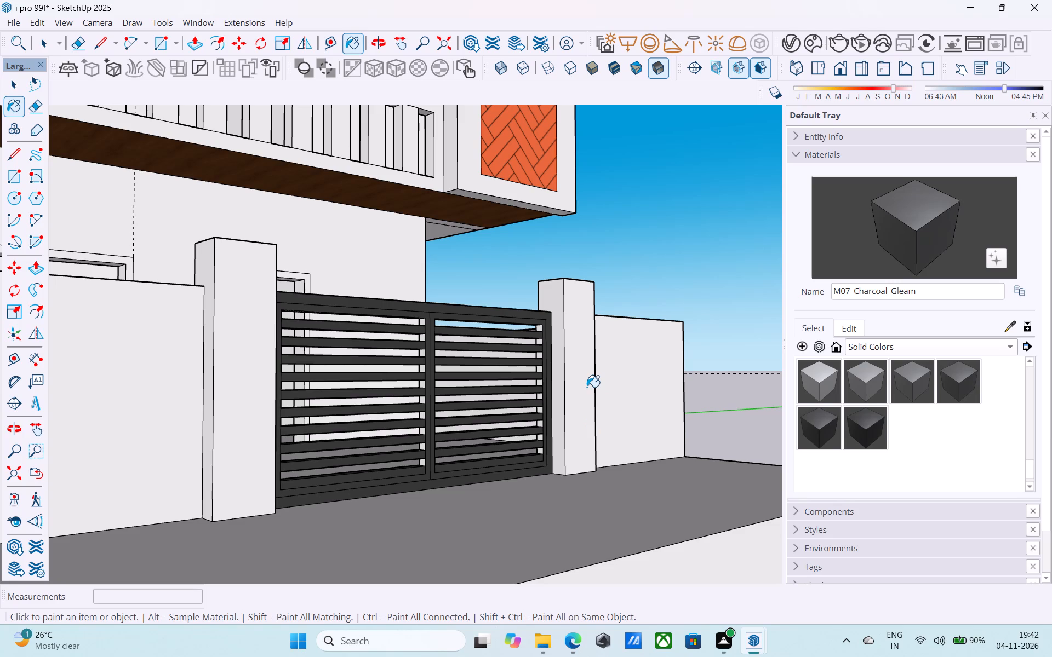
{"action": "middle_click_drag", "start_coordinate": [575, 393], "coordinate": [572, 356]}
{"action": "scroll", "coordinate": [575, 393], "scroll_direction": "down", "scroll_amount": 1}
{"action": "scroll", "coordinate": [421, 317], "scroll_direction": "up", "scroll_amount": 9}
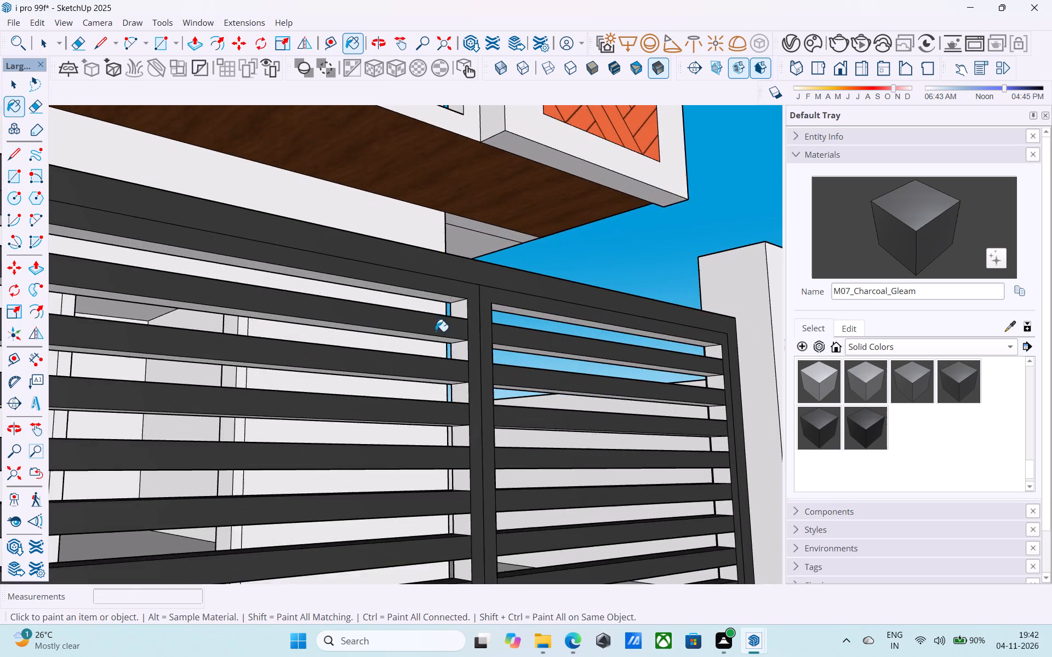
{"action": "scroll", "coordinate": [436, 331], "scroll_direction": "up", "scroll_amount": 9}
{"action": "middle_click_drag", "start_coordinate": [447, 332], "coordinate": [452, 308]}
{"action": "left_click", "coordinate": [463, 293]}
{"action": "left_click", "coordinate": [463, 307]}
{"action": "left_click", "coordinate": [546, 312]}
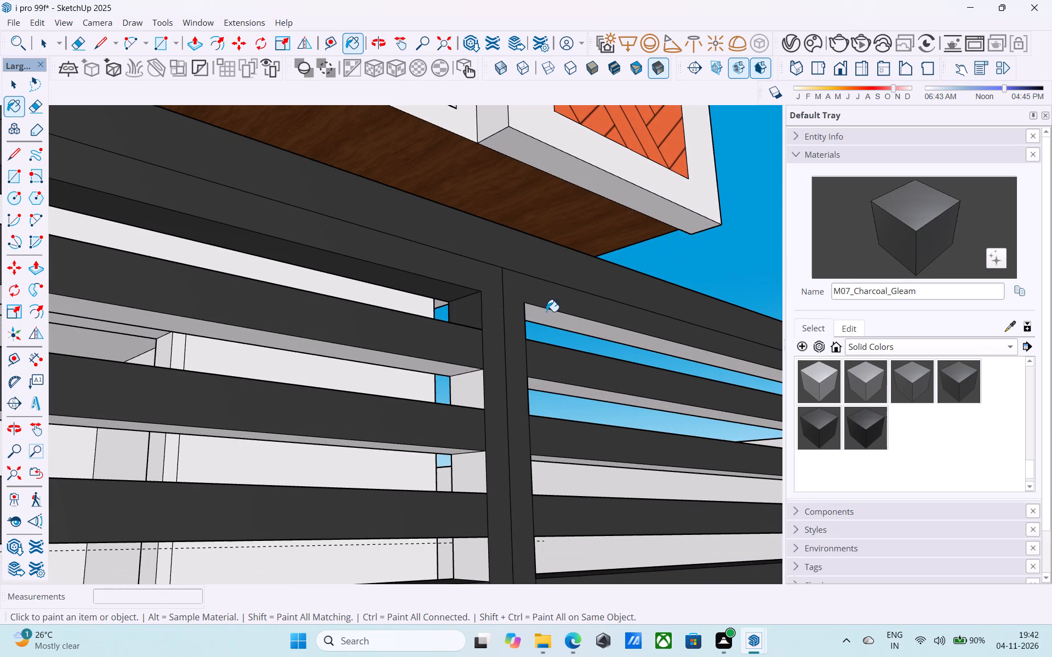
Paint the undersides of the upper slats in both gate leaves with M07_Charcoal_Gleam.
{"action": "left_click", "coordinate": [434, 358]}
{"action": "left_click_drag", "start_coordinate": [432, 368], "coordinate": [433, 362]}
{"action": "middle_click_drag", "start_coordinate": [431, 367], "coordinate": [398, 343]}
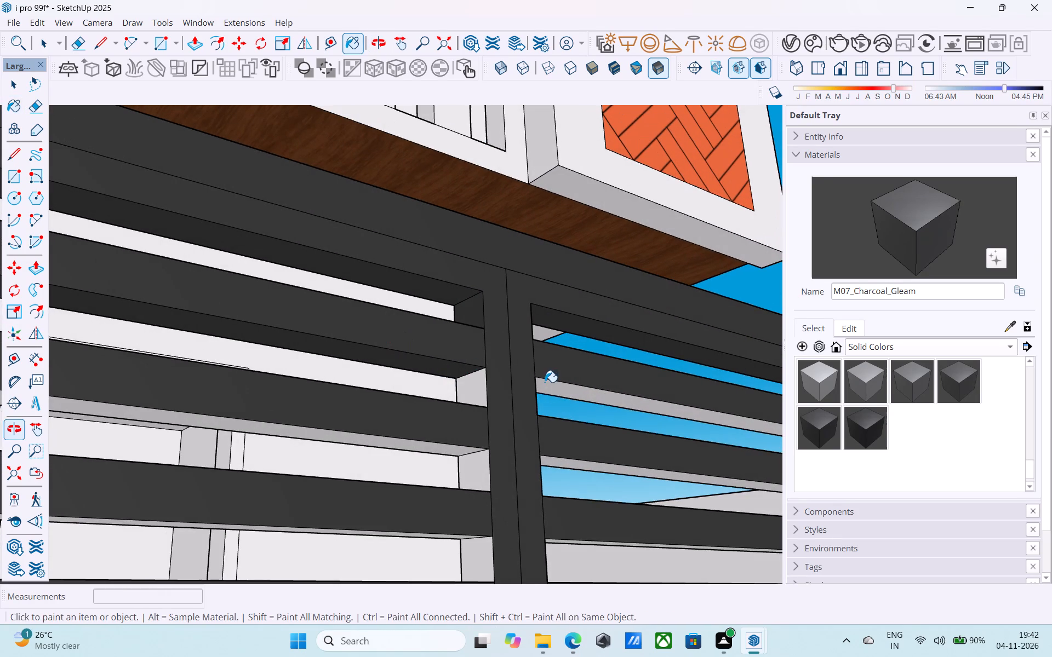
{"action": "left_click", "coordinate": [545, 382]}
{"action": "left_click", "coordinate": [438, 448]}
{"action": "left_click", "coordinate": [575, 463]}
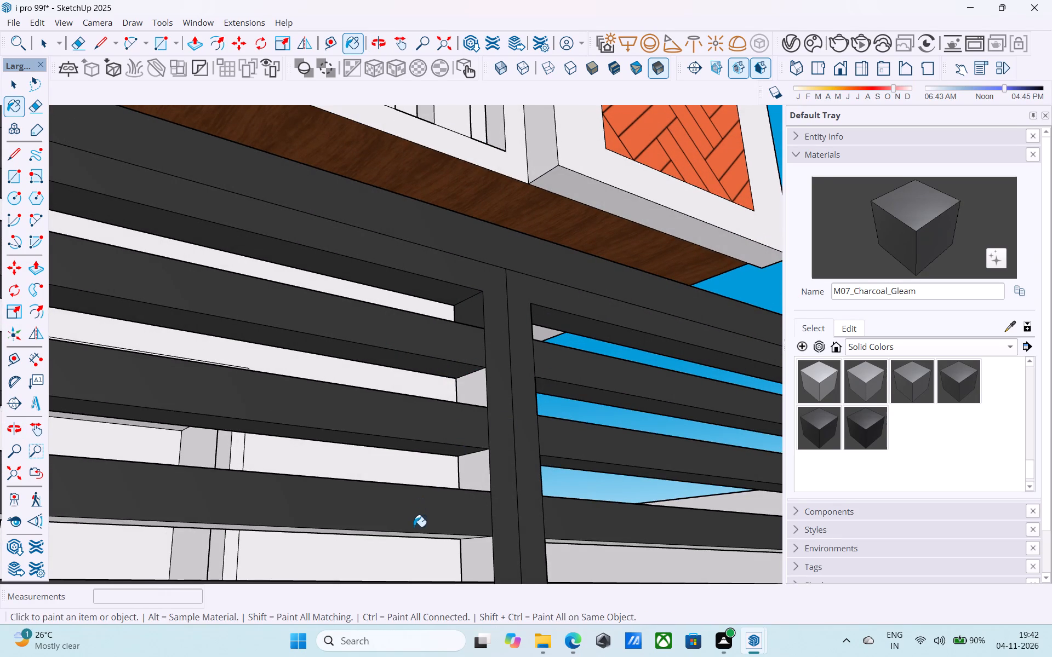
{"action": "scroll", "coordinate": [497, 383], "scroll_direction": "down", "scroll_amount": 7}
{"action": "middle_click_drag", "start_coordinate": [510, 434], "coordinate": [501, 428]}
{"action": "scroll", "coordinate": [478, 472], "scroll_direction": "up", "scroll_amount": 6}
{"action": "scroll", "coordinate": [496, 456], "scroll_direction": "down", "scroll_amount": 2}
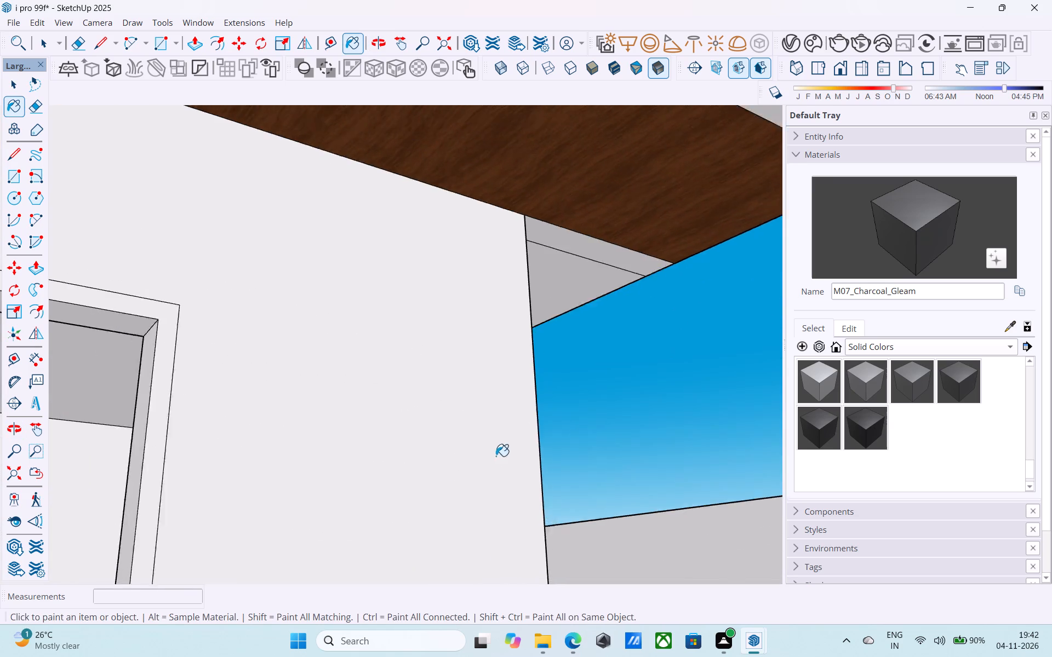
{"action": "scroll", "coordinate": [496, 456], "scroll_direction": "down", "scroll_amount": 3}
{"action": "scroll", "coordinate": [500, 466], "scroll_direction": "down", "scroll_amount": 20}
{"action": "scroll", "coordinate": [500, 466], "scroll_direction": "down", "scroll_amount": 5}
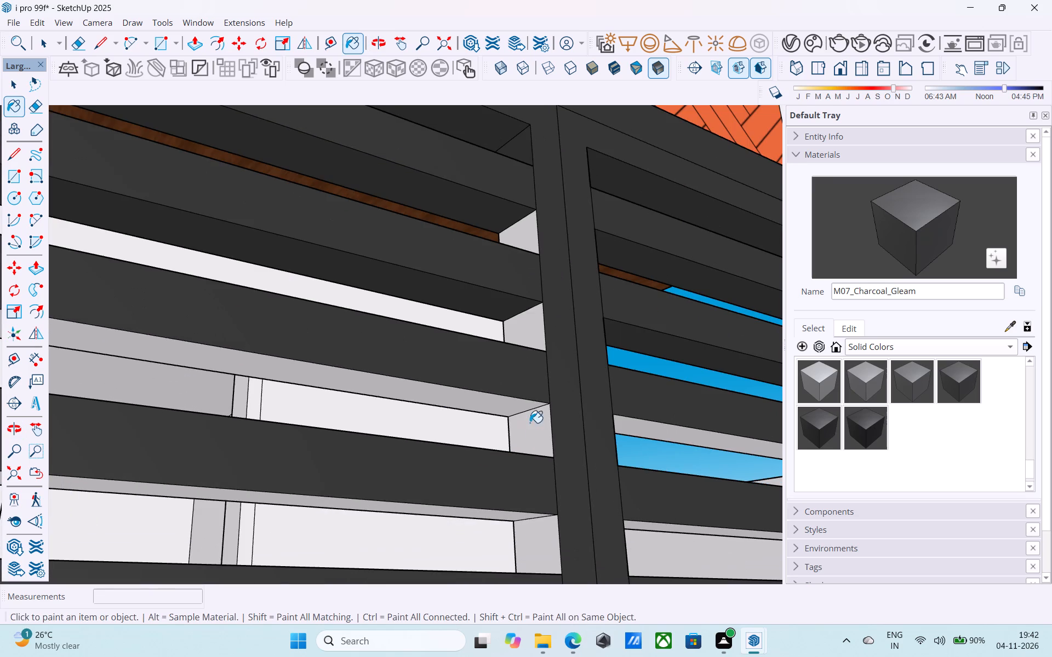
{"action": "middle_click_drag", "start_coordinate": [530, 423], "coordinate": [515, 414]}
{"action": "left_click", "coordinate": [516, 409]}
{"action": "left_click", "coordinate": [636, 426]}
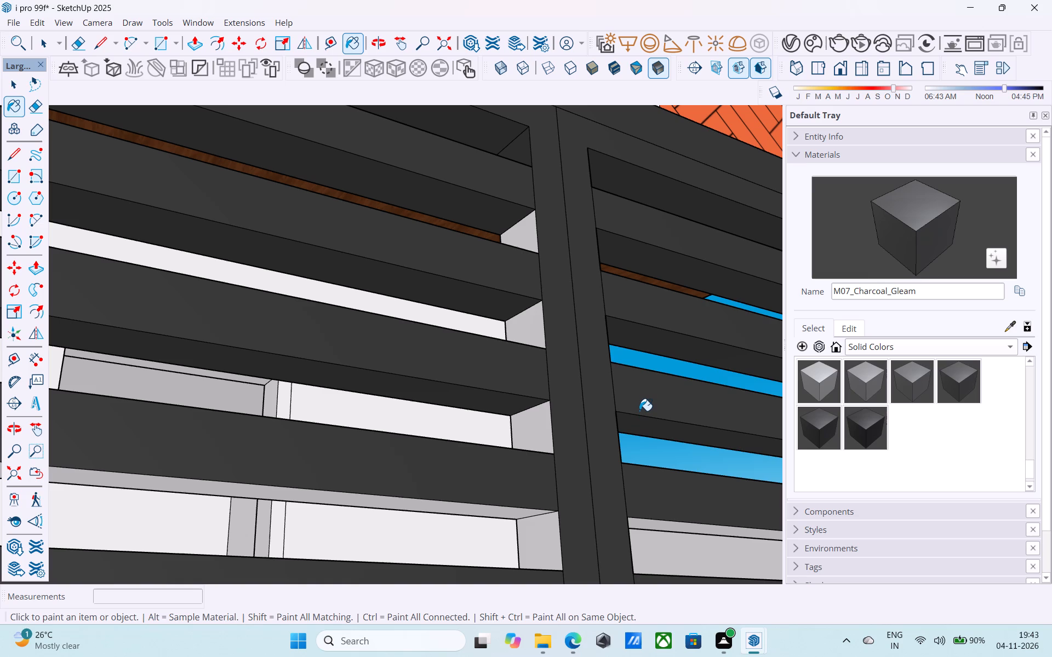
Paint the undersides of the remaining lower slats in the gate leaf nearer the front wall's long section with M07_Charcoal_Gleam.
{"action": "scroll", "coordinate": [640, 412], "scroll_direction": "down", "scroll_amount": 6}
{"action": "middle_click_drag", "start_coordinate": [645, 408], "coordinate": [702, 384]}
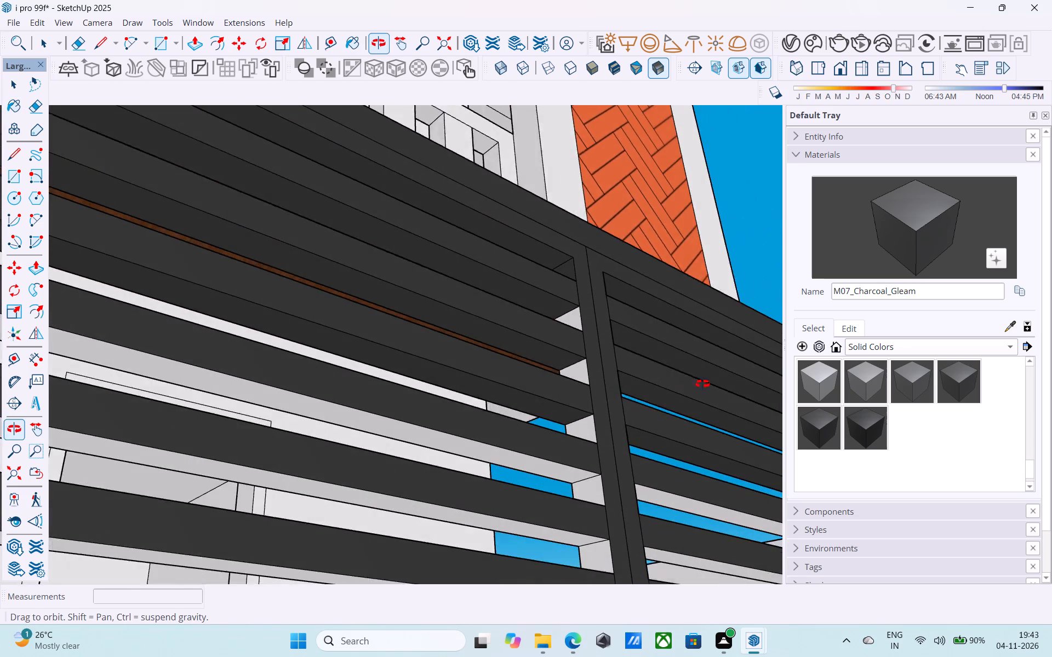
{"action": "middle_click_drag", "start_coordinate": [702, 384], "coordinate": [702, 387]}
{"action": "scroll", "coordinate": [699, 380], "scroll_direction": "down", "scroll_amount": 2}
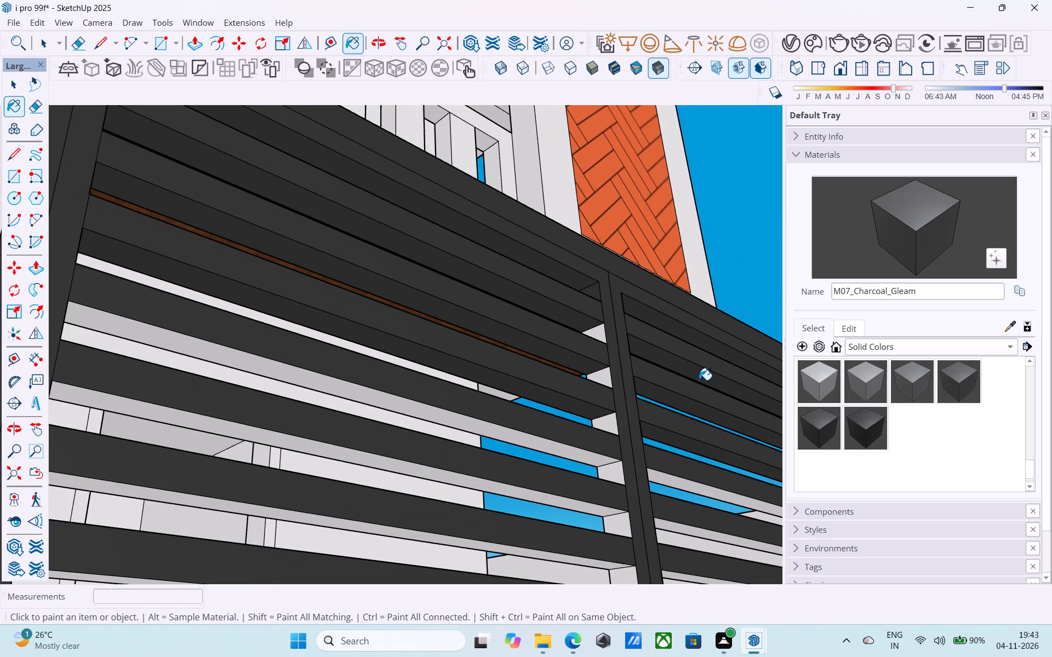
{"action": "scroll", "coordinate": [699, 380], "scroll_direction": "down", "scroll_amount": 3}
{"action": "middle_click_drag", "start_coordinate": [695, 381], "coordinate": [682, 394]}
{"action": "scroll", "coordinate": [684, 395], "scroll_direction": "down", "scroll_amount": 5}
{"action": "middle_click_drag", "start_coordinate": [688, 392], "coordinate": [682, 395]}
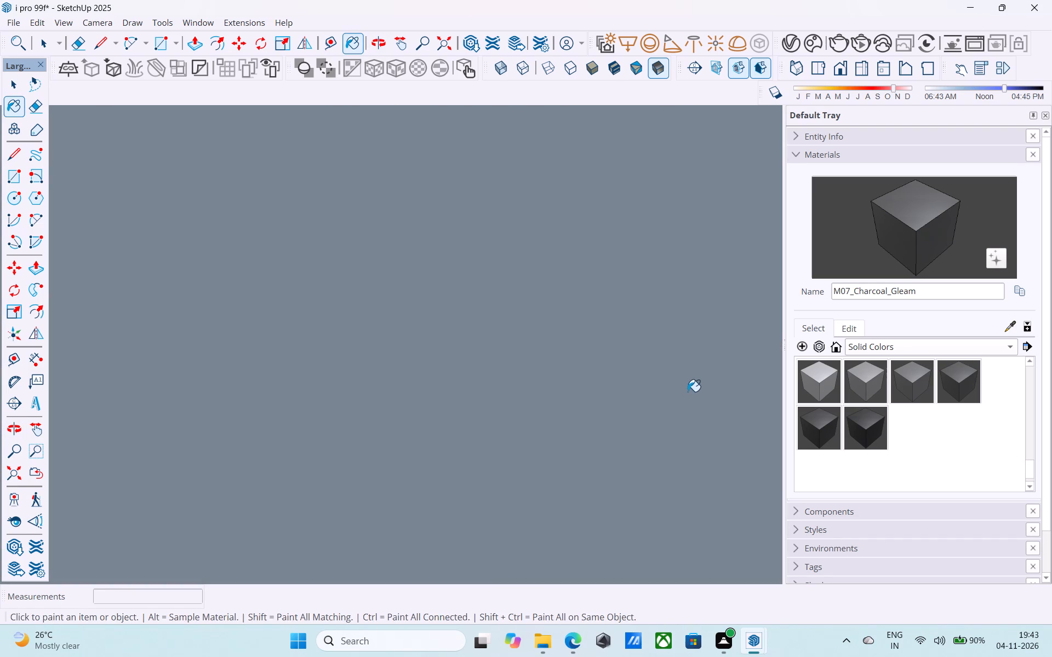
{"action": "middle_click_drag", "start_coordinate": [687, 387], "coordinate": [651, 379]}
{"action": "scroll", "coordinate": [650, 379], "scroll_direction": "down", "scroll_amount": 16}
{"action": "scroll", "coordinate": [648, 384], "scroll_direction": "up", "scroll_amount": 1}
{"action": "scroll", "coordinate": [648, 384], "scroll_direction": "down", "scroll_amount": 6}
{"action": "scroll", "coordinate": [648, 384], "scroll_direction": "up", "scroll_amount": 1}
{"action": "scroll", "coordinate": [648, 384], "scroll_direction": "down", "scroll_amount": 6}
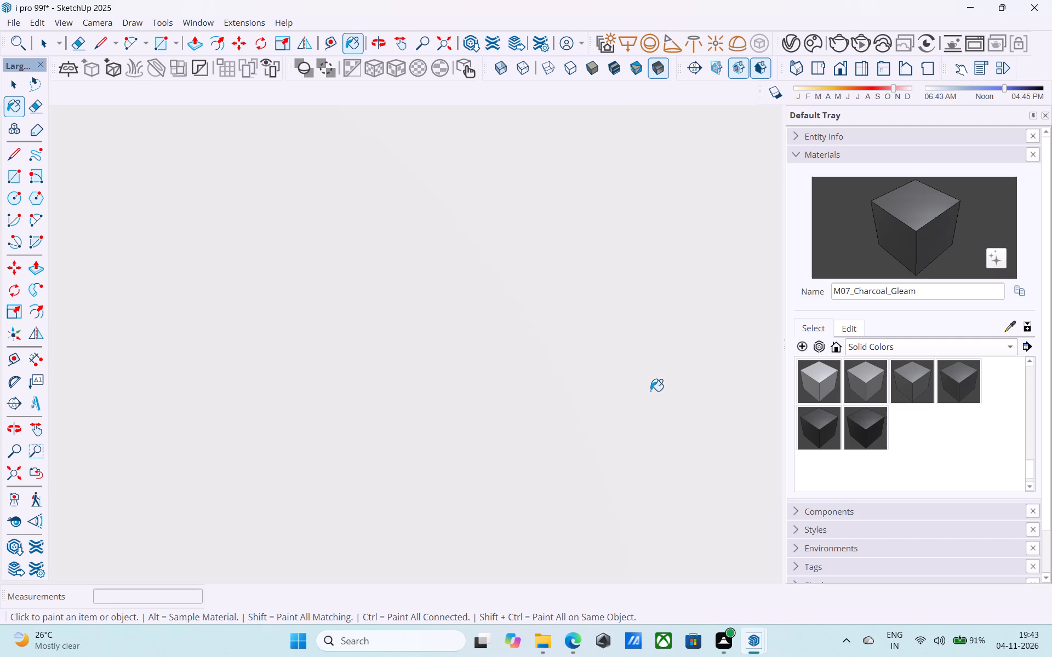
{"action": "scroll", "coordinate": [659, 402], "scroll_direction": "down", "scroll_amount": 20}
{"action": "scroll", "coordinate": [659, 402], "scroll_direction": "down", "scroll_amount": 2}
{"action": "scroll", "coordinate": [628, 394], "scroll_direction": "up", "scroll_amount": 1}
{"action": "scroll", "coordinate": [628, 394], "scroll_direction": "down", "scroll_amount": 15}
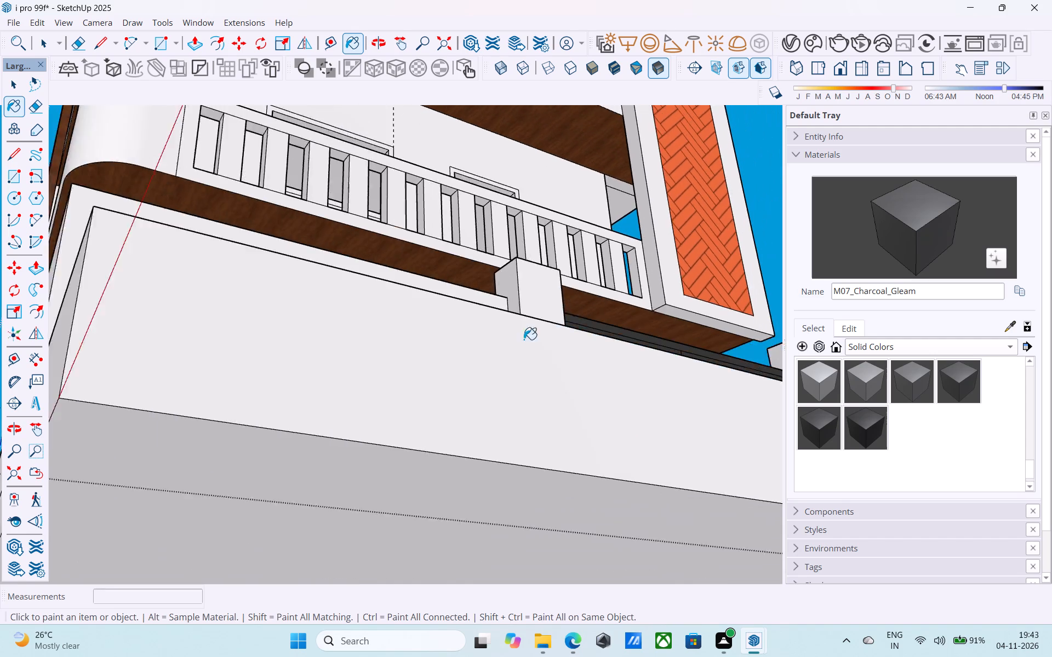
{"action": "scroll", "coordinate": [524, 339], "scroll_direction": "down", "scroll_amount": 16}
{"action": "middle_click_drag", "start_coordinate": [523, 341], "coordinate": [506, 443]}
{"action": "scroll", "coordinate": [580, 322], "scroll_direction": "up", "scroll_amount": 16}
{"action": "scroll", "coordinate": [612, 466], "scroll_direction": "down", "scroll_amount": 5}
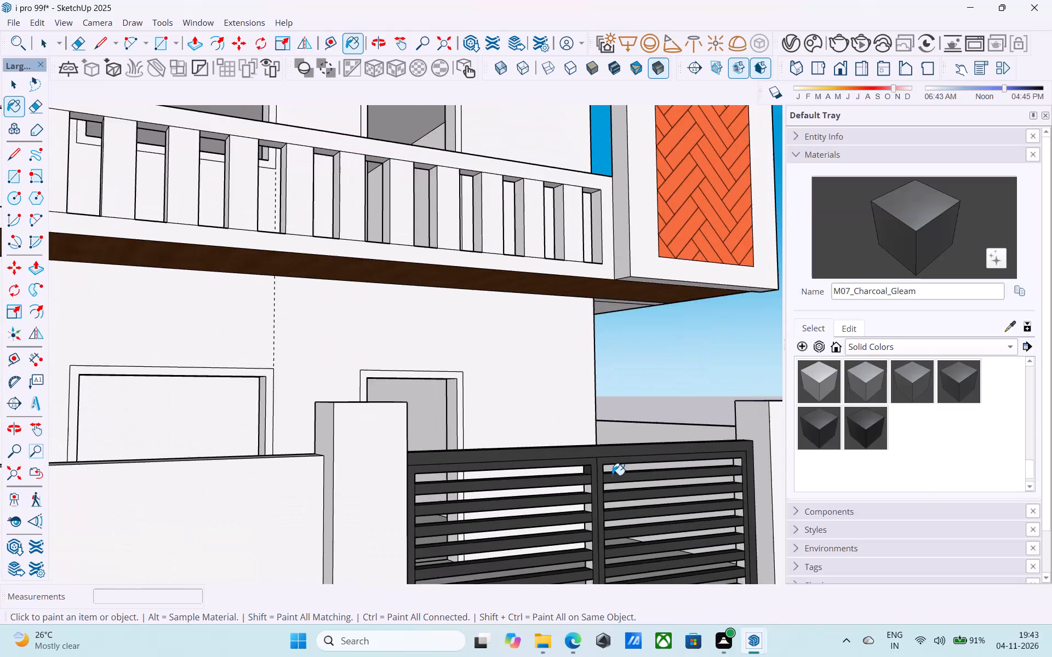
{"action": "scroll", "coordinate": [612, 476], "scroll_direction": "down", "scroll_amount": 2}
{"action": "middle_click_drag", "start_coordinate": [611, 477], "coordinate": [612, 264]}
{"action": "scroll", "coordinate": [606, 399], "scroll_direction": "up", "scroll_amount": 10}
{"action": "middle_click_drag", "start_coordinate": [583, 425], "coordinate": [565, 411]}
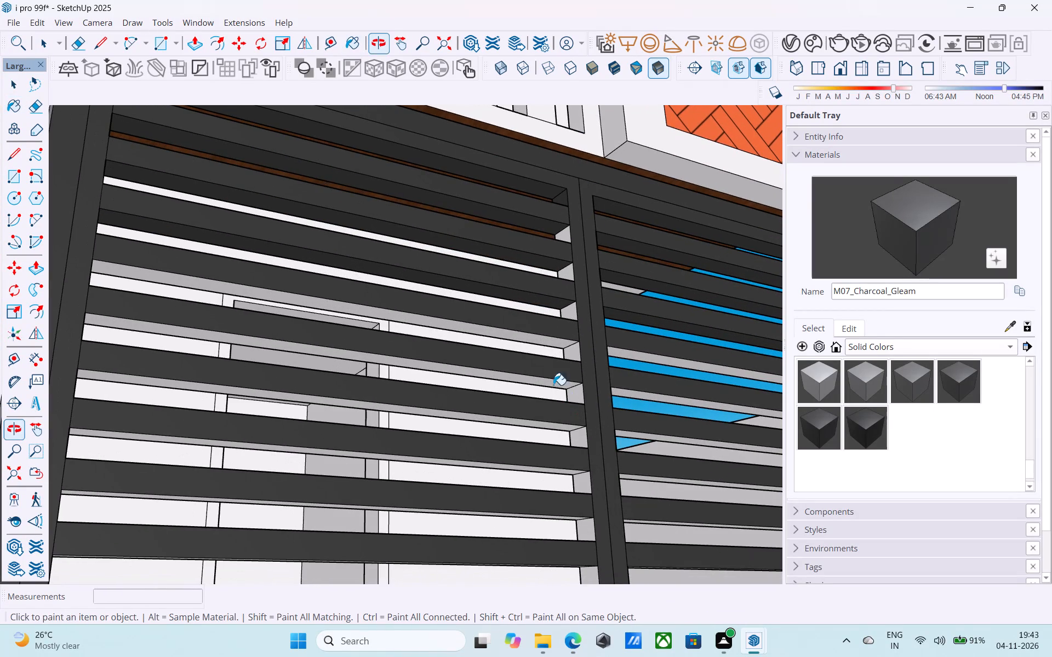
{"action": "left_click", "coordinate": [533, 338]}
{"action": "left_click", "coordinate": [542, 380]}
{"action": "left_click", "coordinate": [546, 429]}
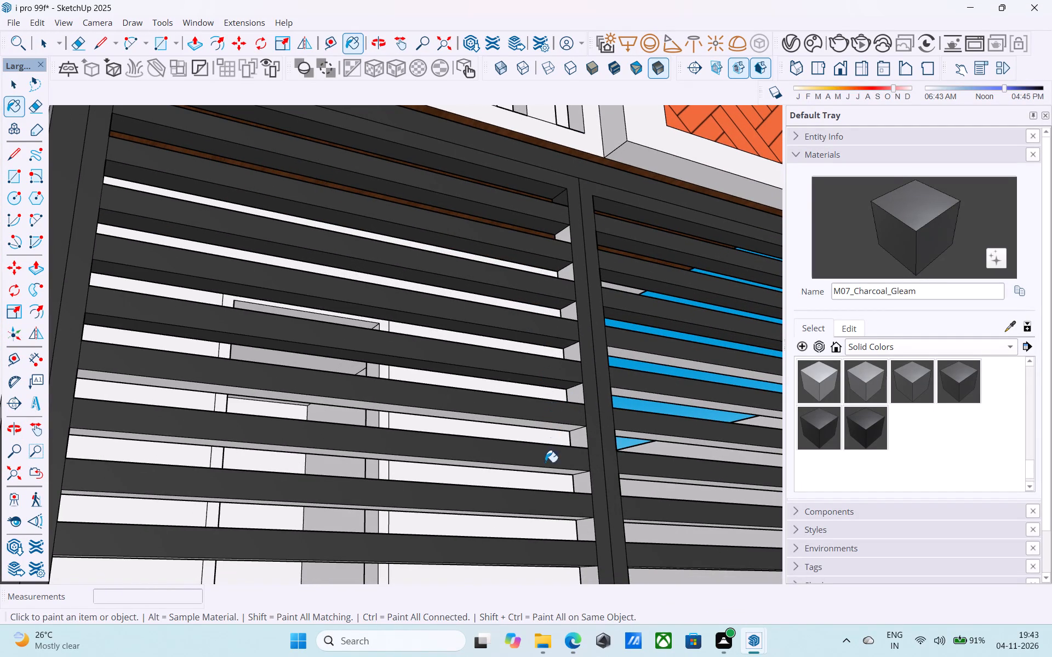
{"action": "left_click", "coordinate": [538, 420]}
{"action": "left_click", "coordinate": [541, 422]}
{"action": "left_click", "coordinate": [540, 431]}
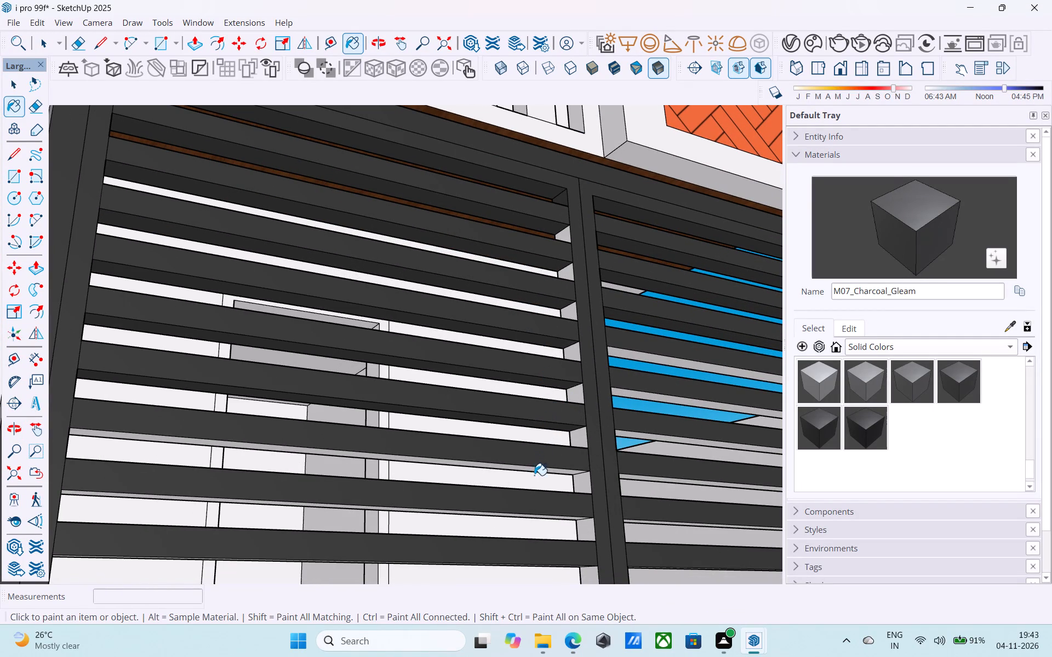
{"action": "left_click_drag", "start_coordinate": [533, 465], "coordinate": [533, 470]}
{"action": "left_click", "coordinate": [535, 512]}
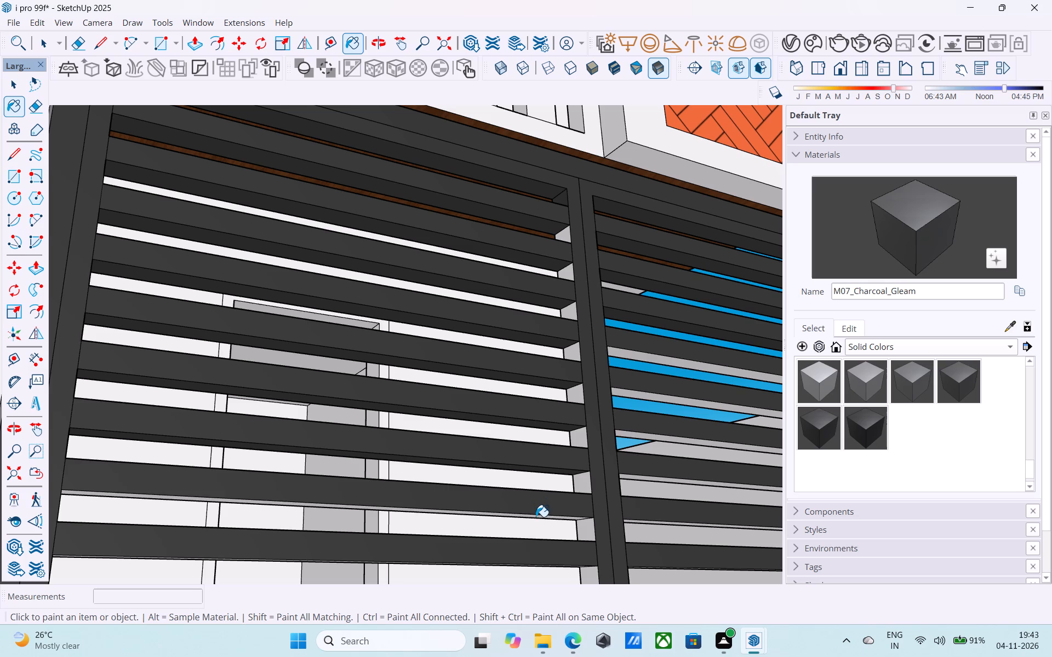
{"action": "left_click", "coordinate": [536, 517]}
Paint the undersides of the lower slats in the other gate leaf, beyond the central stile, with M07_Charcoal_Gleam.
{"action": "left_click", "coordinate": [673, 444]}
{"action": "left_click", "coordinate": [672, 441]}
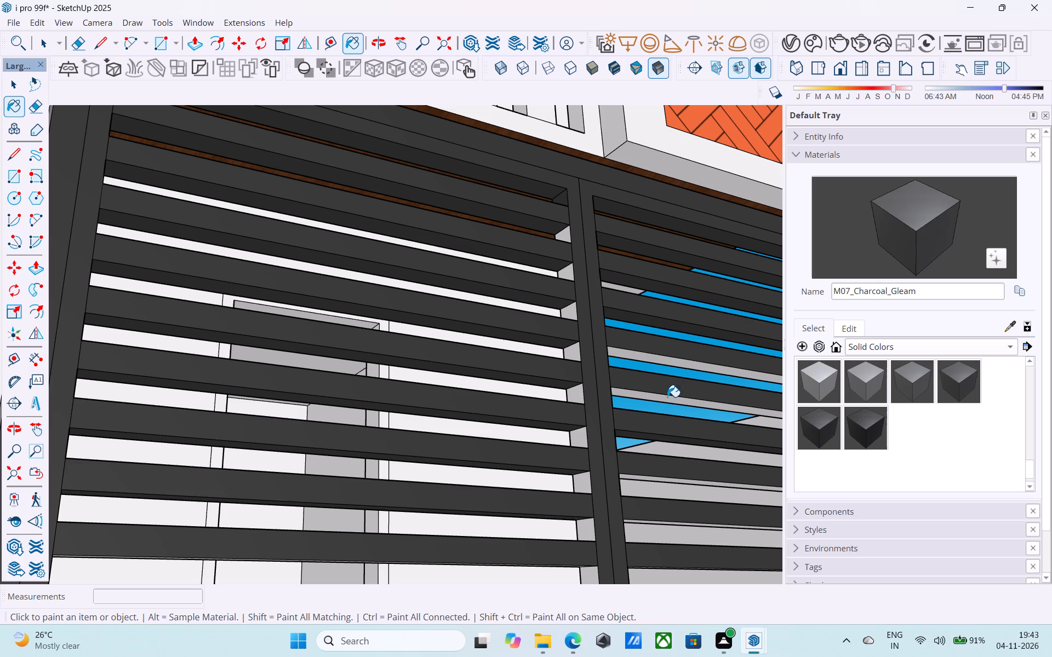
{"action": "left_click", "coordinate": [668, 401]}
{"action": "left_click", "coordinate": [666, 361]}
Return to a full view of the tower, leave the Paint Bucket tool and save the model.
{"action": "scroll", "coordinate": [647, 293], "scroll_direction": "down", "scroll_amount": 3}
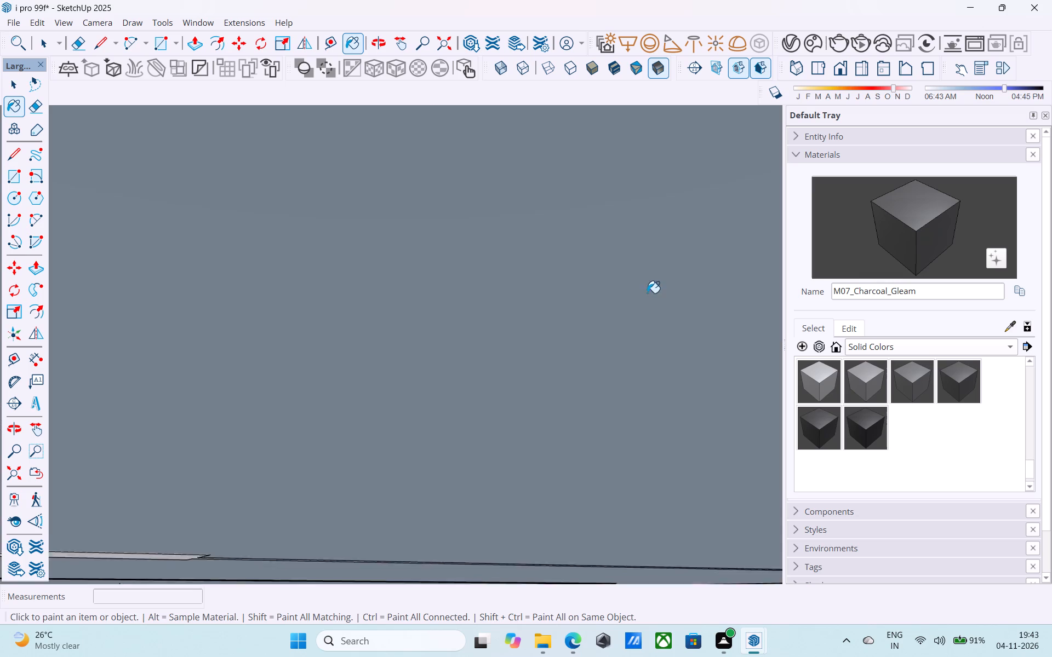
{"action": "scroll", "coordinate": [647, 293], "scroll_direction": "down", "scroll_amount": 3}
{"action": "middle_click_drag", "start_coordinate": [610, 365], "coordinate": [557, 489]}
{"action": "scroll", "coordinate": [555, 486], "scroll_direction": "down", "scroll_amount": 18}
{"action": "scroll", "coordinate": [553, 485], "scroll_direction": "up", "scroll_amount": 2}
{"action": "scroll", "coordinate": [553, 485], "scroll_direction": "down", "scroll_amount": 12}
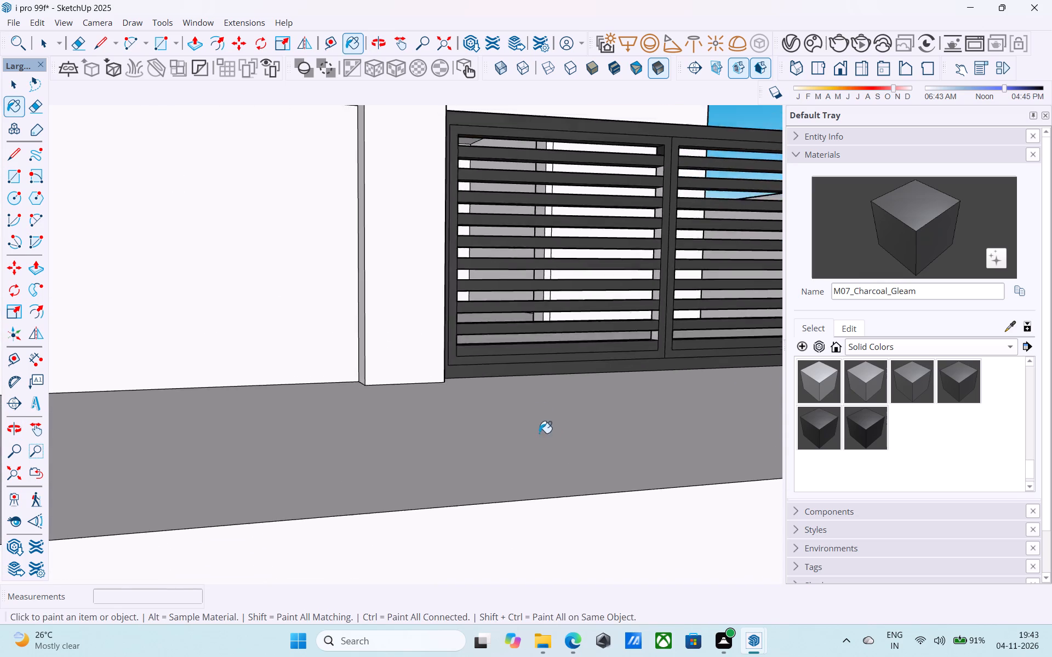
{"action": "scroll", "coordinate": [539, 433], "scroll_direction": "down", "scroll_amount": 3}
{"action": "scroll", "coordinate": [538, 433], "scroll_direction": "up", "scroll_amount": 1}
{"action": "scroll", "coordinate": [538, 433], "scroll_direction": "down", "scroll_amount": 6}
{"action": "scroll", "coordinate": [504, 427], "scroll_direction": "up", "scroll_amount": 1}
{"action": "scroll", "coordinate": [504, 427], "scroll_direction": "down", "scroll_amount": 6}
{"action": "middle_click_drag", "start_coordinate": [498, 409], "coordinate": [427, 506]}
{"action": "scroll", "coordinate": [449, 464], "scroll_direction": "down", "scroll_amount": 7}
{"action": "middle_click_drag", "start_coordinate": [449, 472], "coordinate": [549, 504]}
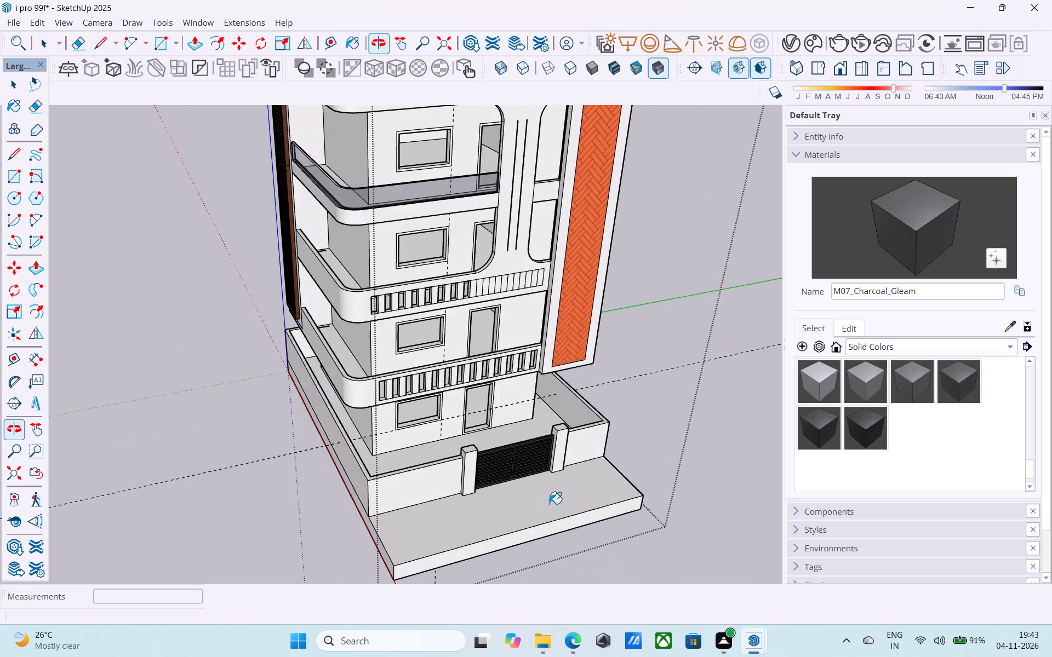
{"action": "scroll", "coordinate": [550, 504], "scroll_direction": "down", "scroll_amount": 5}
{"action": "middle_click_drag", "start_coordinate": [550, 504], "coordinate": [571, 454]}
{"action": "scroll", "coordinate": [473, 494], "scroll_direction": "up", "scroll_amount": 5}
{"action": "scroll", "coordinate": [439, 509], "scroll_direction": "down", "scroll_amount": 7}
{"action": "scroll", "coordinate": [439, 509], "scroll_direction": "up", "scroll_amount": 1}
{"action": "scroll", "coordinate": [439, 509], "scroll_direction": "down", "scroll_amount": 3}
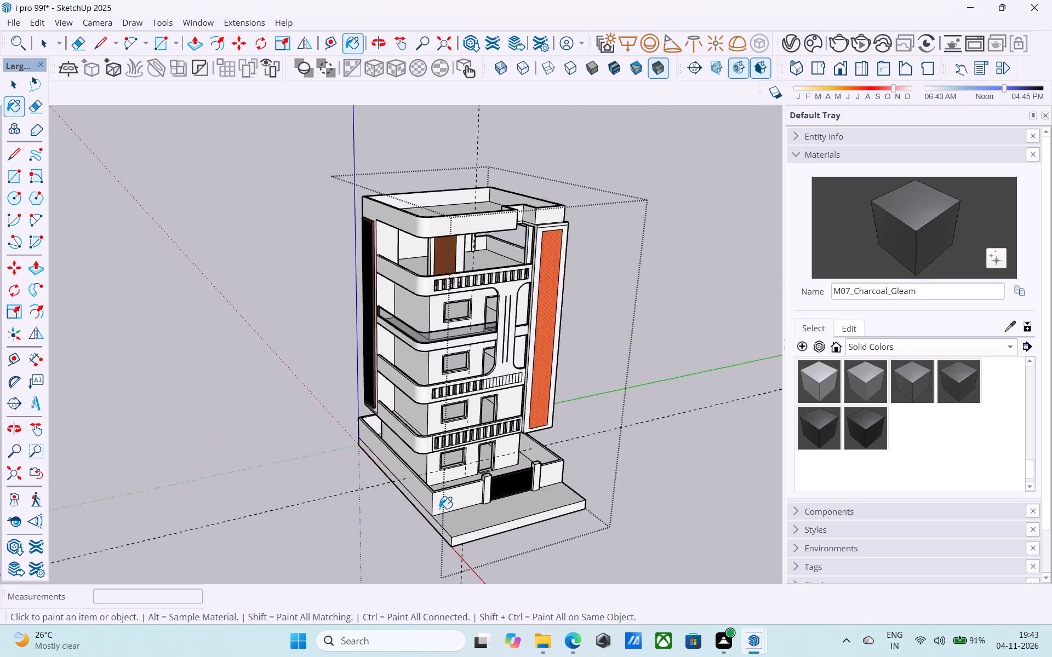
{"action": "scroll", "coordinate": [439, 509], "scroll_direction": "down", "scroll_amount": 2}
{"action": "middle_click_drag", "start_coordinate": [428, 503], "coordinate": [434, 460]}
{"action": "key", "text": "space"}
{"action": "key", "text": "ctrl+s"}
Select the whole tower group and paint it with C01_Vanilla_Cream from the Solid Colors collection.
{"action": "middle_click_drag", "start_coordinate": [437, 446], "coordinate": [551, 414]}
{"action": "middle_click_drag", "start_coordinate": [513, 378], "coordinate": [350, 362]}
{"action": "scroll", "coordinate": [418, 348], "scroll_direction": "up", "scroll_amount": 4}
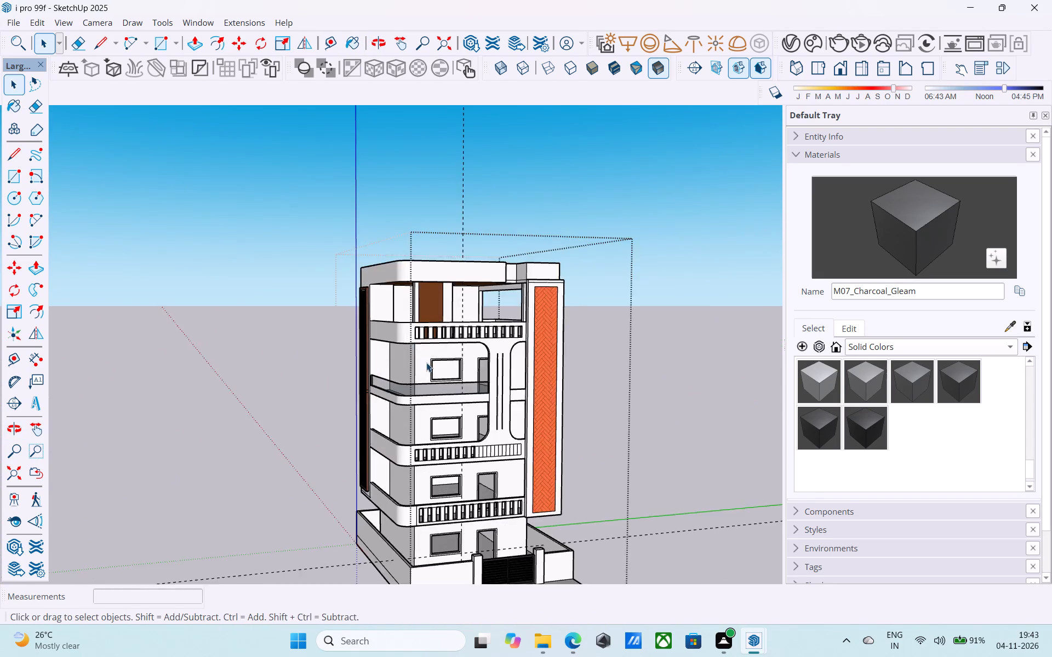
{"action": "scroll", "coordinate": [426, 362], "scroll_direction": "down", "scroll_amount": 4}
{"action": "left_click", "coordinate": [636, 359]}
{"action": "left_click", "coordinate": [450, 389]}
{"action": "left_click_drag", "start_coordinate": [862, 352], "coordinate": [868, 343]}
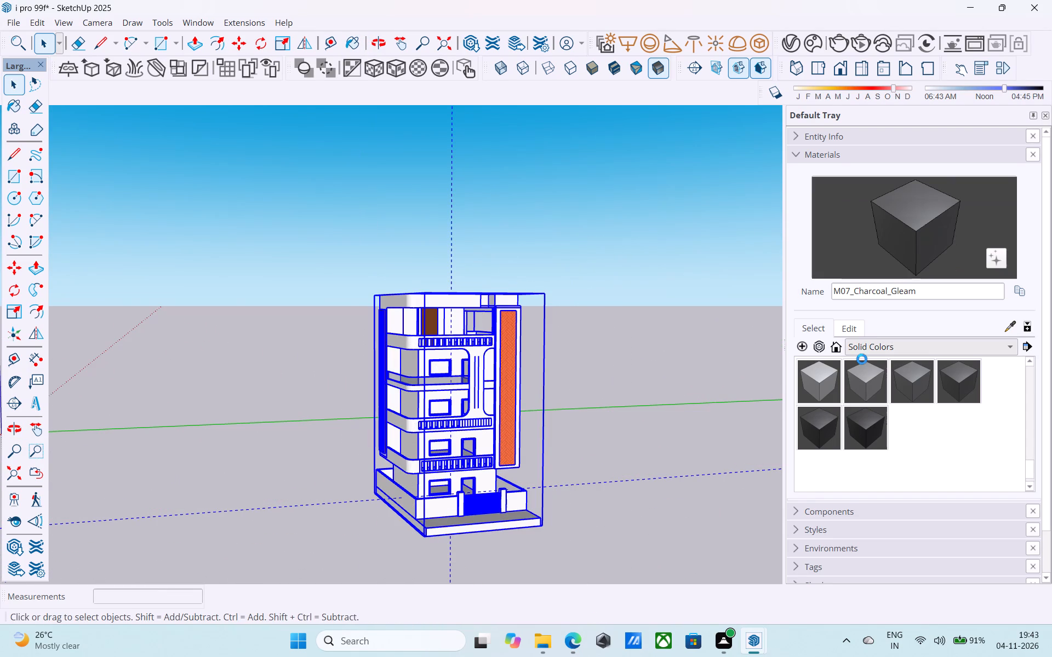
{"action": "scroll", "coordinate": [855, 397], "scroll_direction": "down", "scroll_amount": 3}
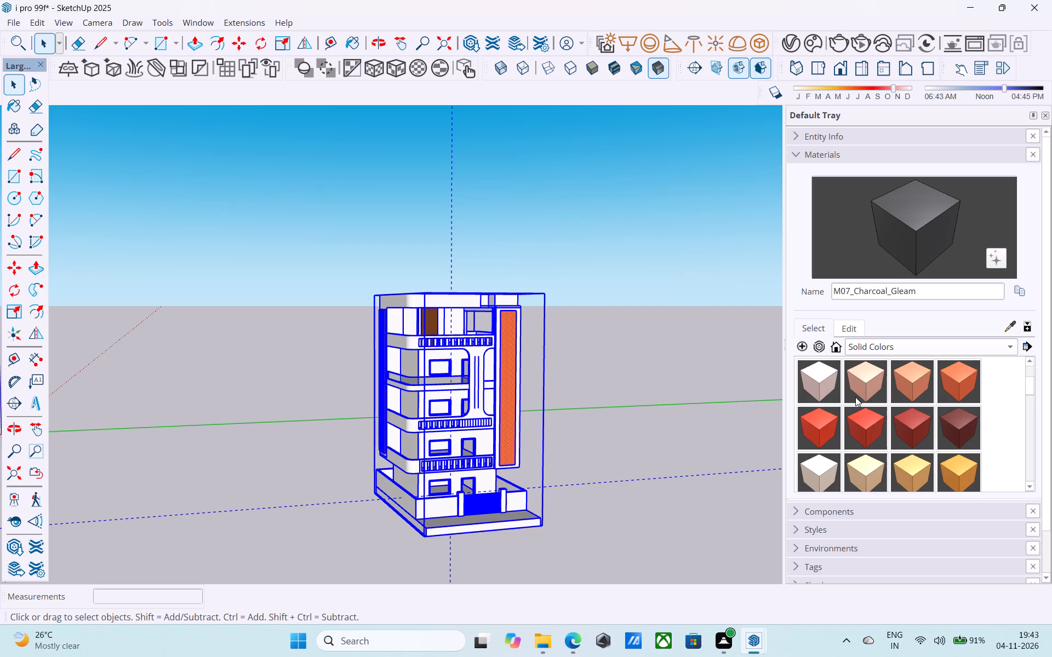
{"action": "left_click", "coordinate": [808, 485]}
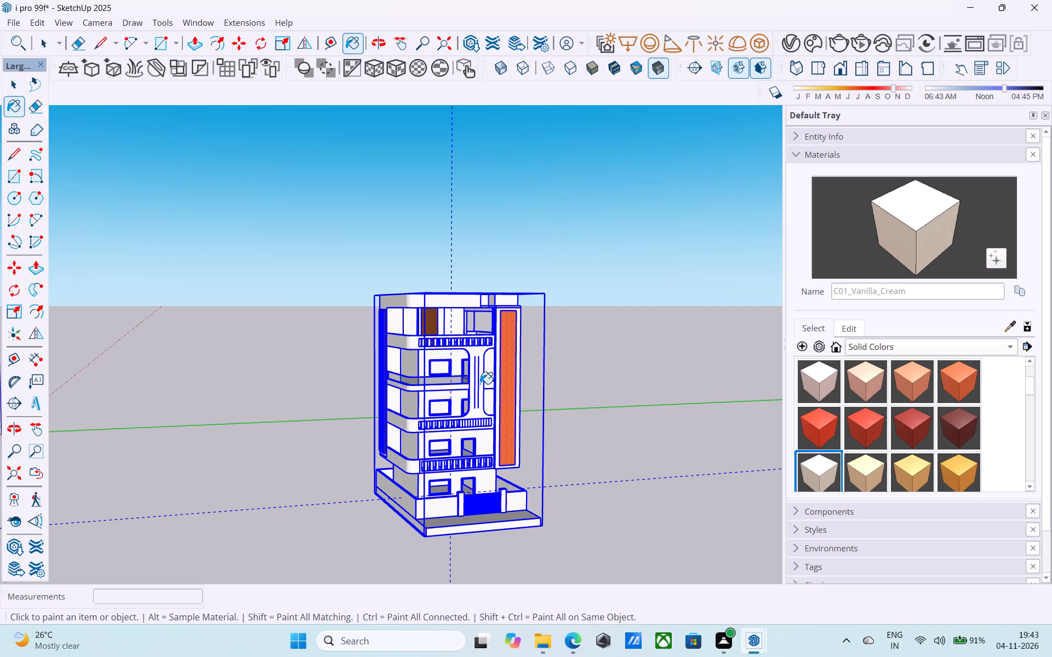
{"action": "left_click", "coordinate": [480, 384]}
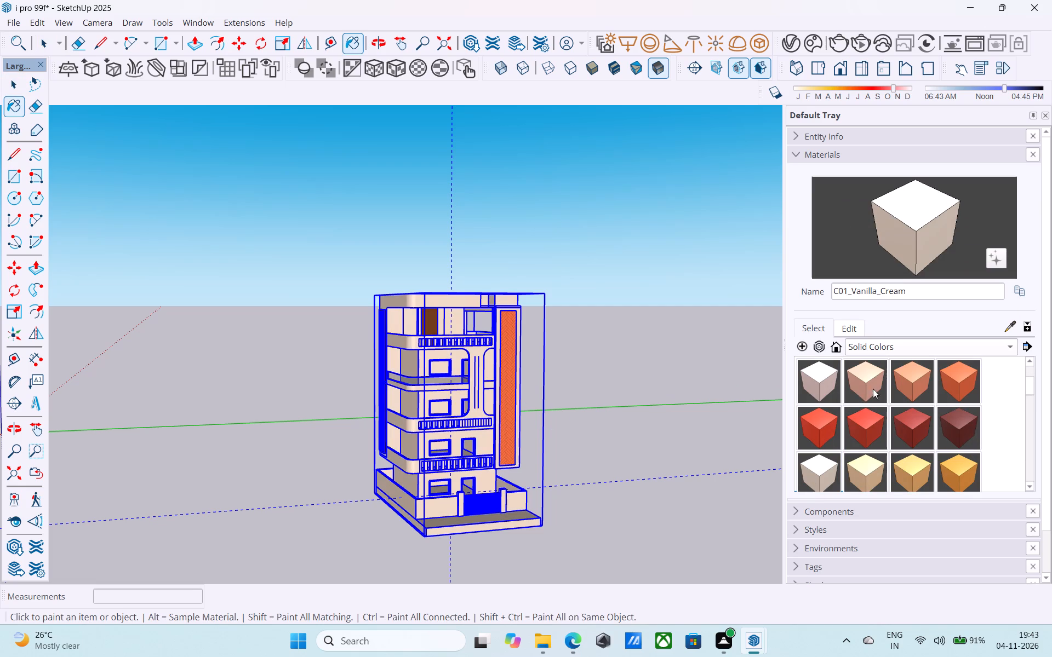
Edit the C01_Vanilla_Cream material's colour to a paler tint nearer white on the colour wheel, deselect the tower and save.
{"action": "left_click", "coordinate": [848, 326]}
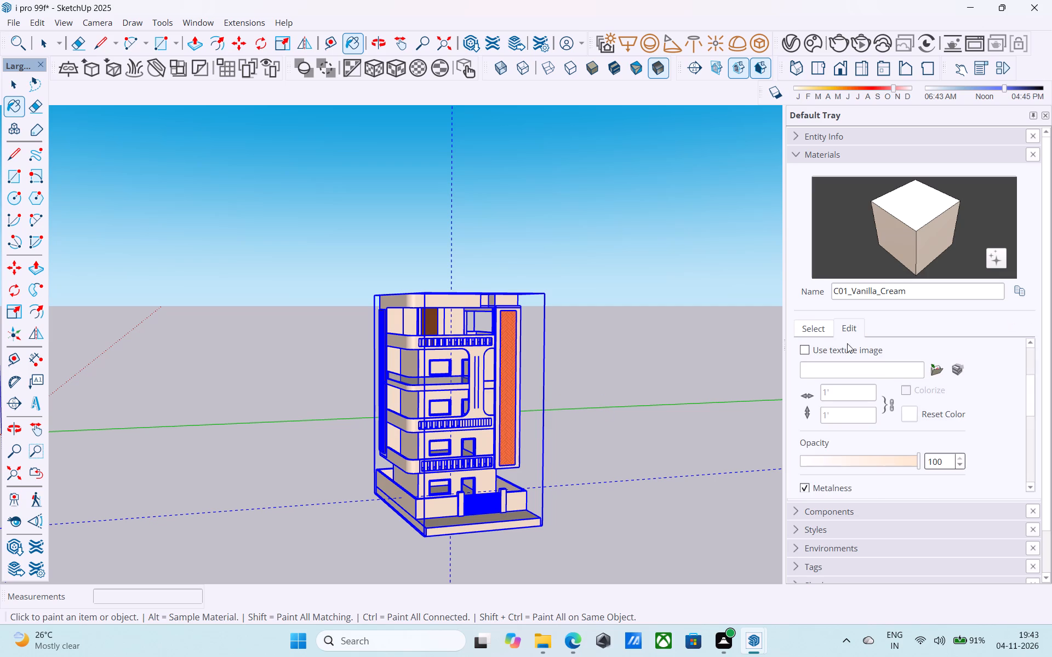
{"action": "scroll", "coordinate": [851, 351], "scroll_direction": "up", "scroll_amount": 4}
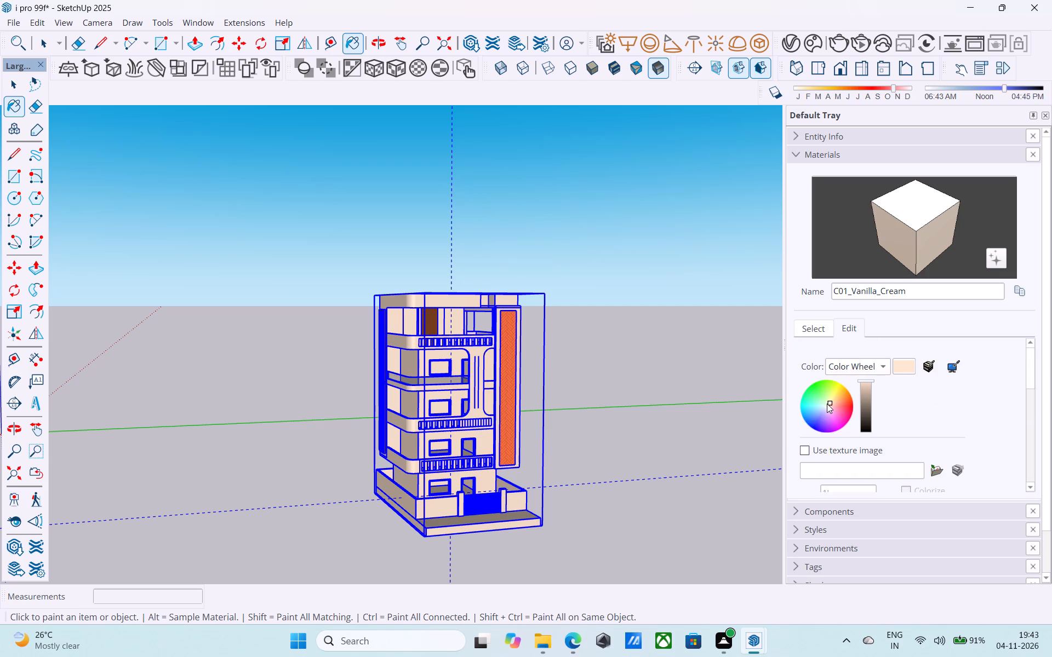
{"action": "left_click", "coordinate": [828, 405]}
{"action": "scroll", "coordinate": [444, 359], "scroll_direction": "up", "scroll_amount": 8}
{"action": "scroll", "coordinate": [435, 387], "scroll_direction": "down", "scroll_amount": 6}
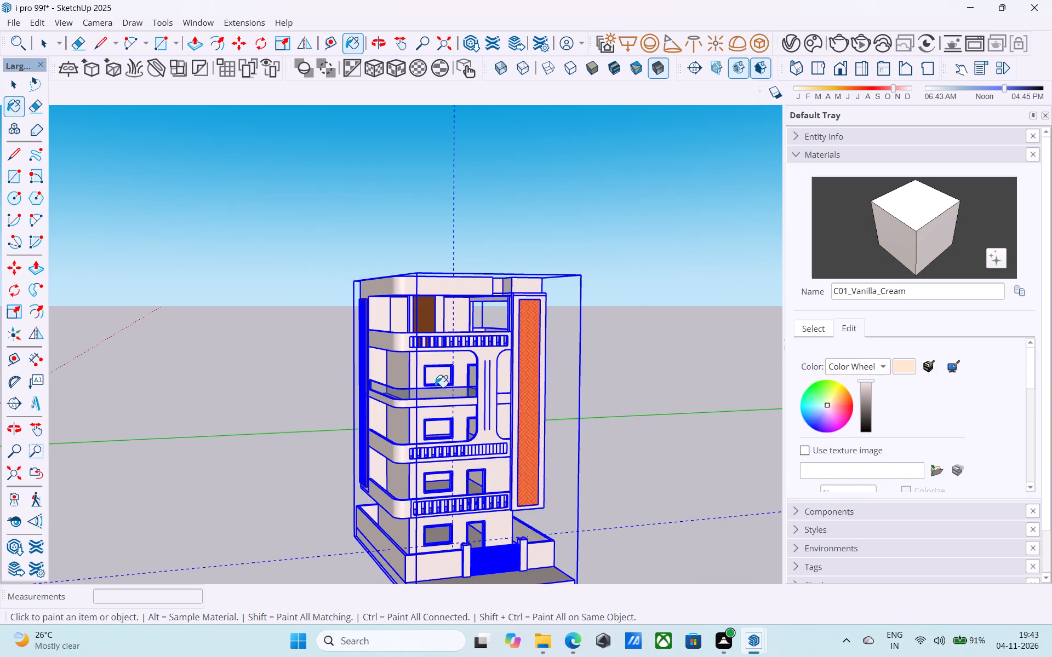
{"action": "key", "text": "space"}
{"action": "left_click", "coordinate": [658, 358]}
{"action": "scroll", "coordinate": [510, 378], "scroll_direction": "up", "scroll_amount": 5}
{"action": "key", "text": "ctrl+s"}
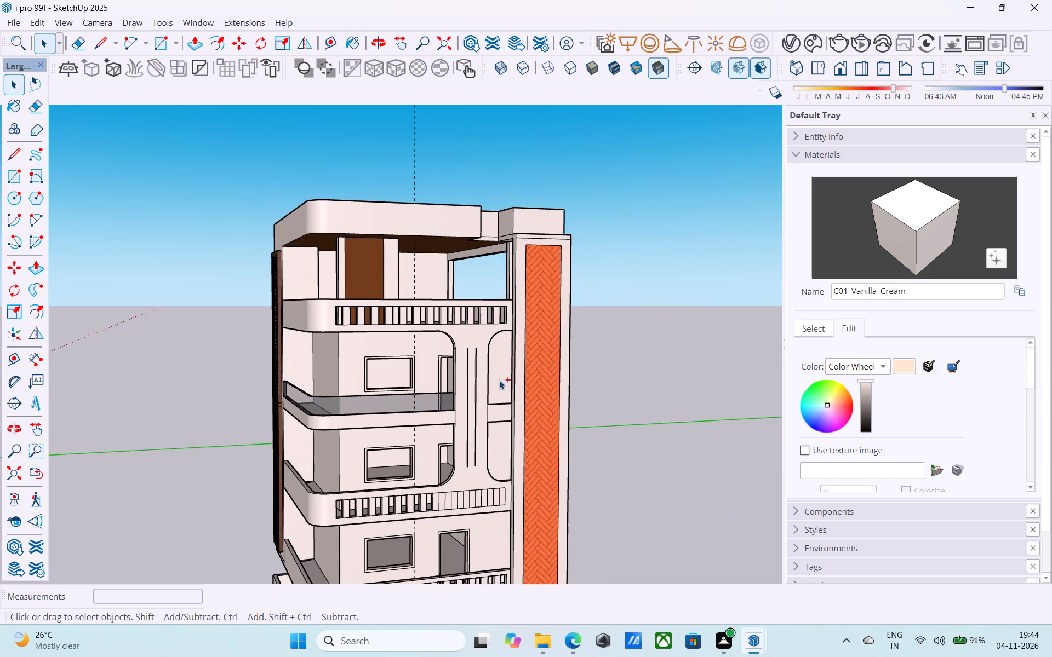
Fine-tune the C01_Vanilla_Cream colour on the colour wheel to a slightly more neutral off-white and save the model.
{"action": "scroll", "coordinate": [454, 362], "scroll_direction": "down", "scroll_amount": 3}
{"action": "scroll", "coordinate": [445, 357], "scroll_direction": "up", "scroll_amount": 1}
{"action": "scroll", "coordinate": [445, 356], "scroll_direction": "down", "scroll_amount": 4}
{"action": "middle_click_drag", "start_coordinate": [431, 387], "coordinate": [467, 403]}
{"action": "scroll", "coordinate": [415, 460], "scroll_direction": "up", "scroll_amount": 7}
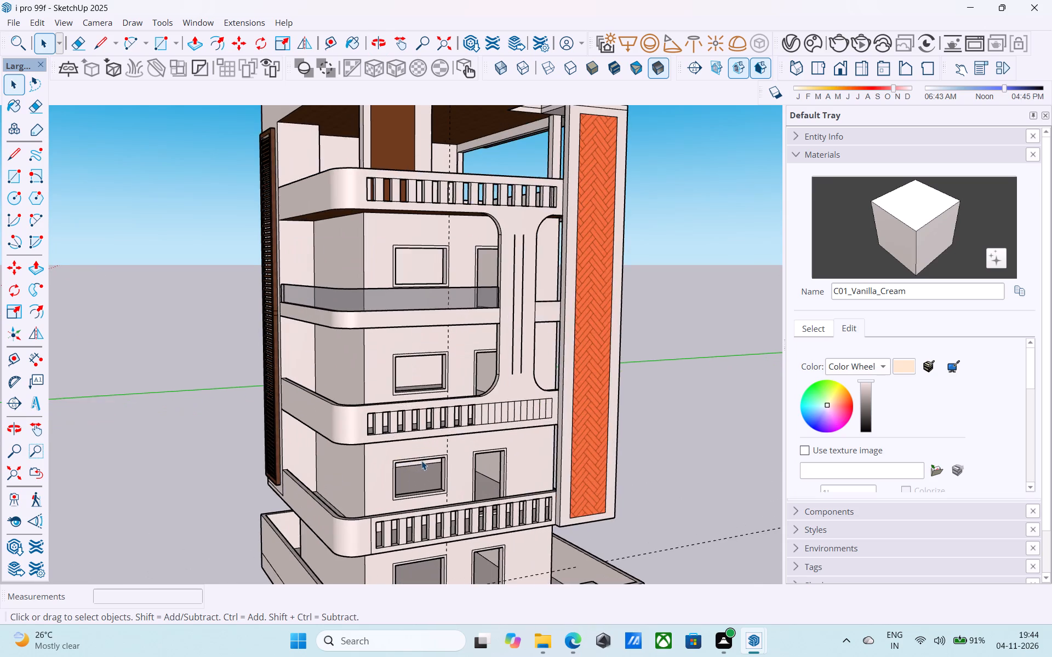
{"action": "scroll", "coordinate": [422, 460], "scroll_direction": "down", "scroll_amount": 5}
{"action": "middle_click_drag", "start_coordinate": [422, 460], "coordinate": [460, 446]}
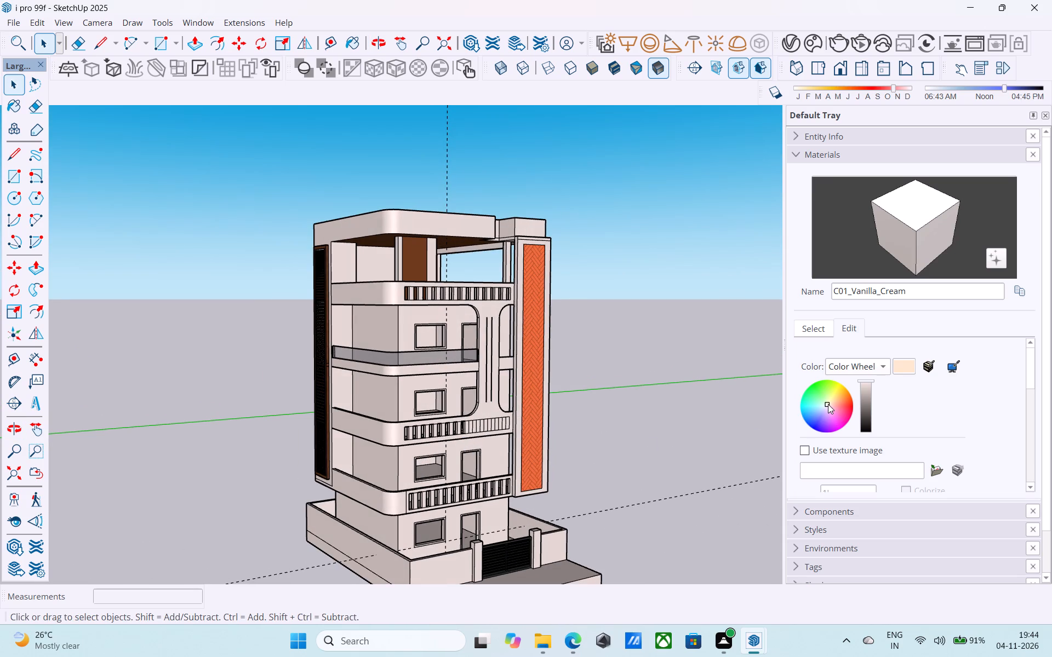
{"action": "left_click", "coordinate": [828, 404]}
{"action": "middle_click_drag", "start_coordinate": [534, 405], "coordinate": [509, 374]}
{"action": "scroll", "coordinate": [427, 406], "scroll_direction": "down", "scroll_amount": 5}
{"action": "middle_click_drag", "start_coordinate": [426, 408], "coordinate": [402, 395]}
{"action": "scroll", "coordinate": [410, 413], "scroll_direction": "up", "scroll_amount": 2}
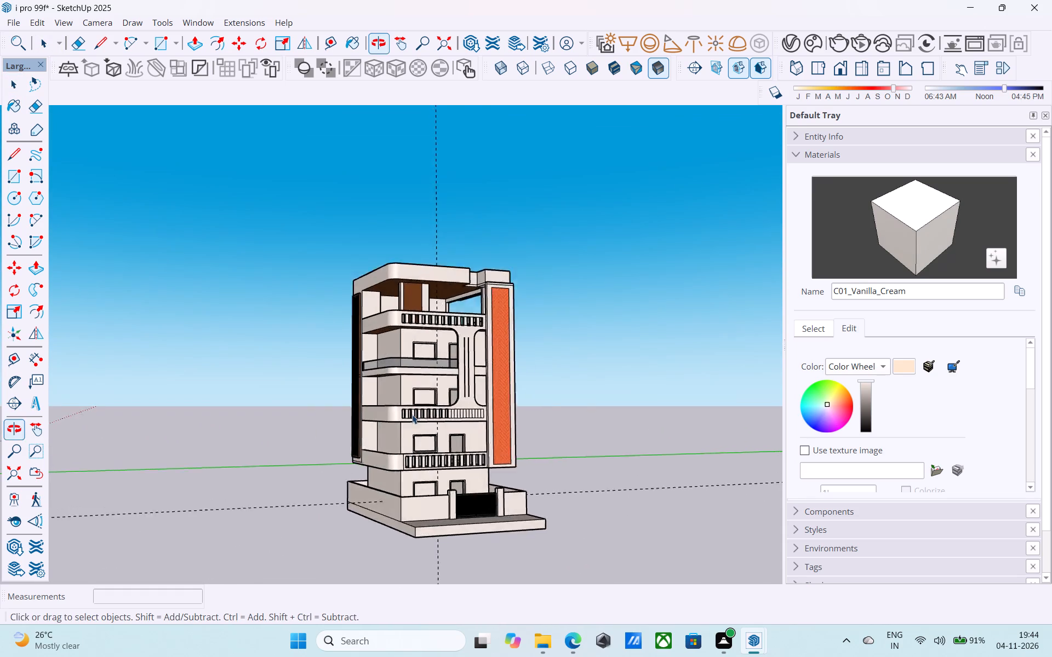
{"action": "scroll", "coordinate": [412, 414], "scroll_direction": "up", "scroll_amount": 4}
{"action": "key", "text": "ctrl+s"}
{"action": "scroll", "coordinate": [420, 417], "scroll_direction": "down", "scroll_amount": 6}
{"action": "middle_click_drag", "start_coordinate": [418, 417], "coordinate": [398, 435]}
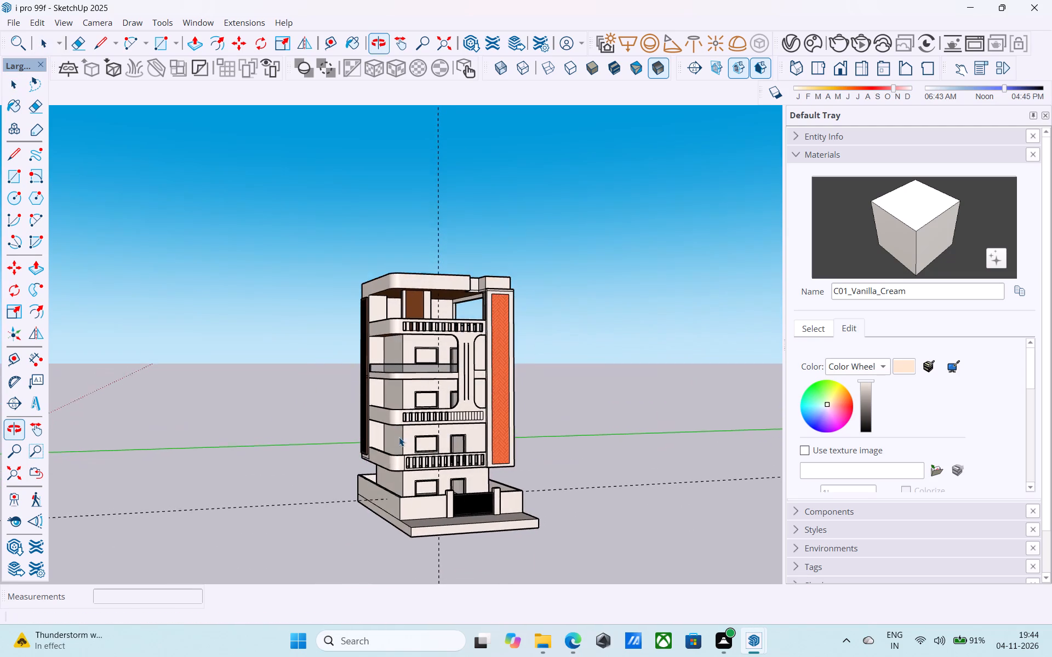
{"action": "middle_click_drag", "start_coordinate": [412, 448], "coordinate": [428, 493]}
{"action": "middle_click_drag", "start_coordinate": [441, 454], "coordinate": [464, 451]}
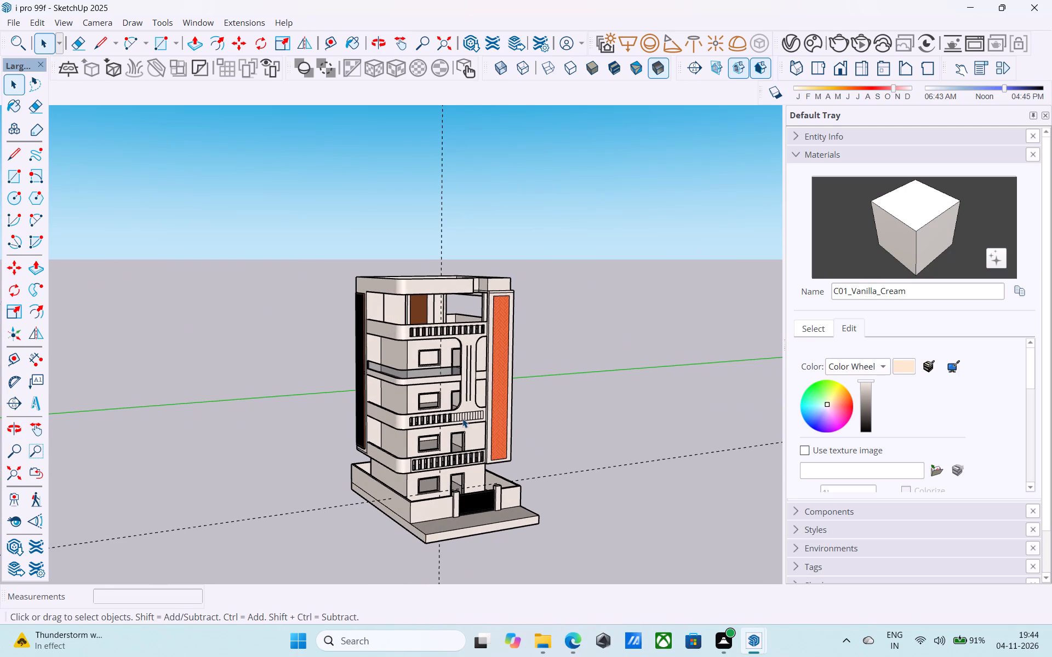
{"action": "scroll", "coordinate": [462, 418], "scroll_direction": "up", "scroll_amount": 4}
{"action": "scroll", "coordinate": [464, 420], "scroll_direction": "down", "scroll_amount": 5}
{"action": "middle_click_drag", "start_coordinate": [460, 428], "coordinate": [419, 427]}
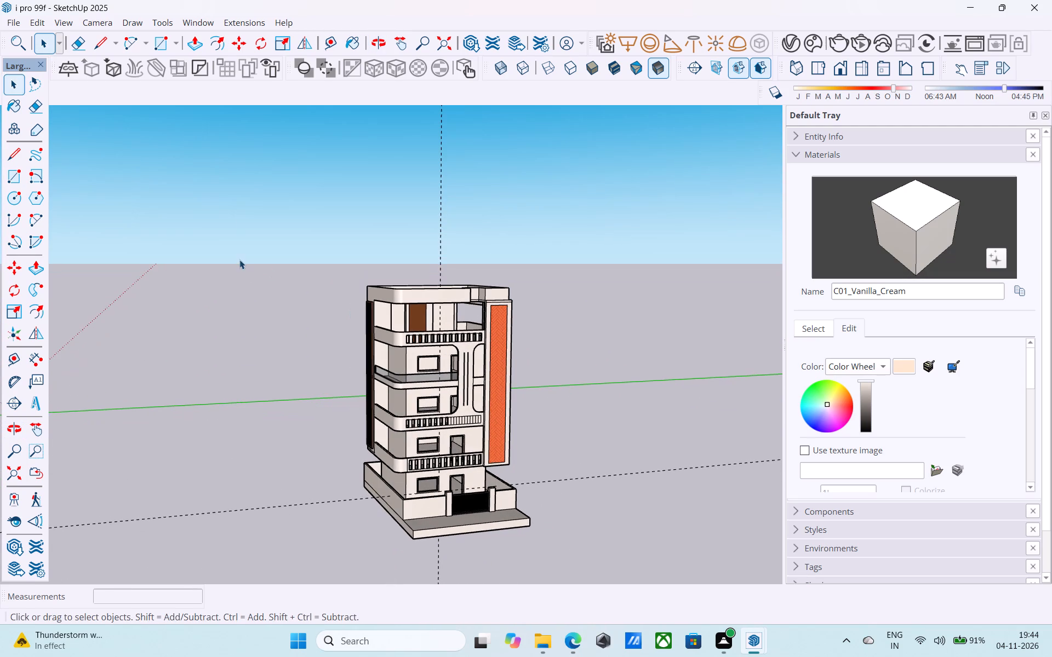
Import the porta+4 door model from Downloads and place it on the ground in front of the tower.
{"action": "left_click", "coordinate": [8, 26]}
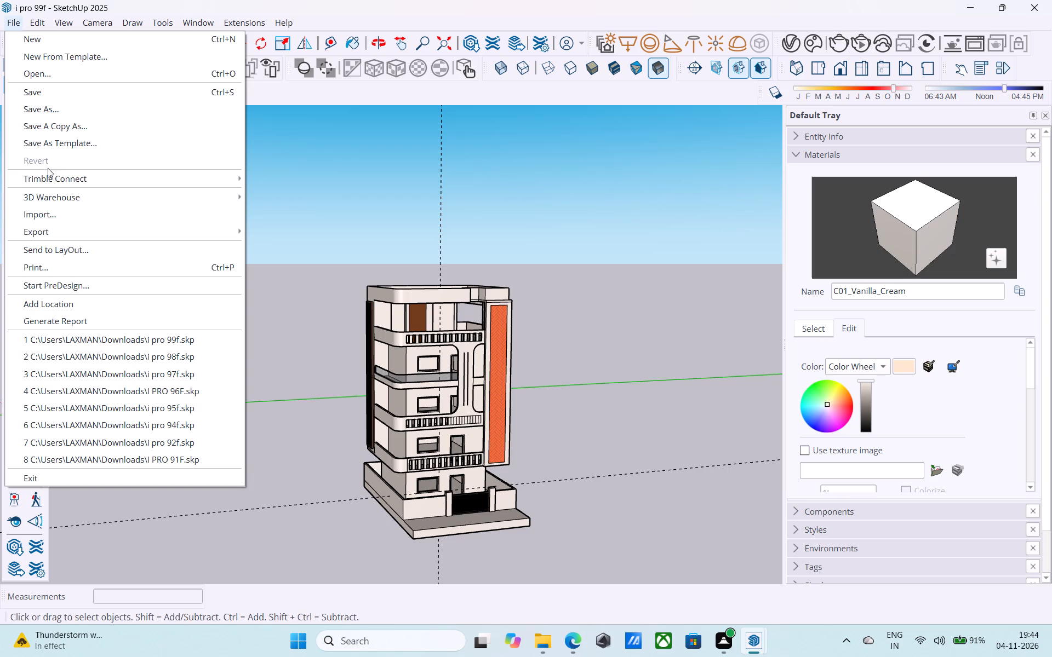
{"action": "left_click_drag", "start_coordinate": [72, 232], "coordinate": [71, 216]}
{"action": "scroll", "coordinate": [335, 302], "scroll_direction": "down", "scroll_amount": 18}
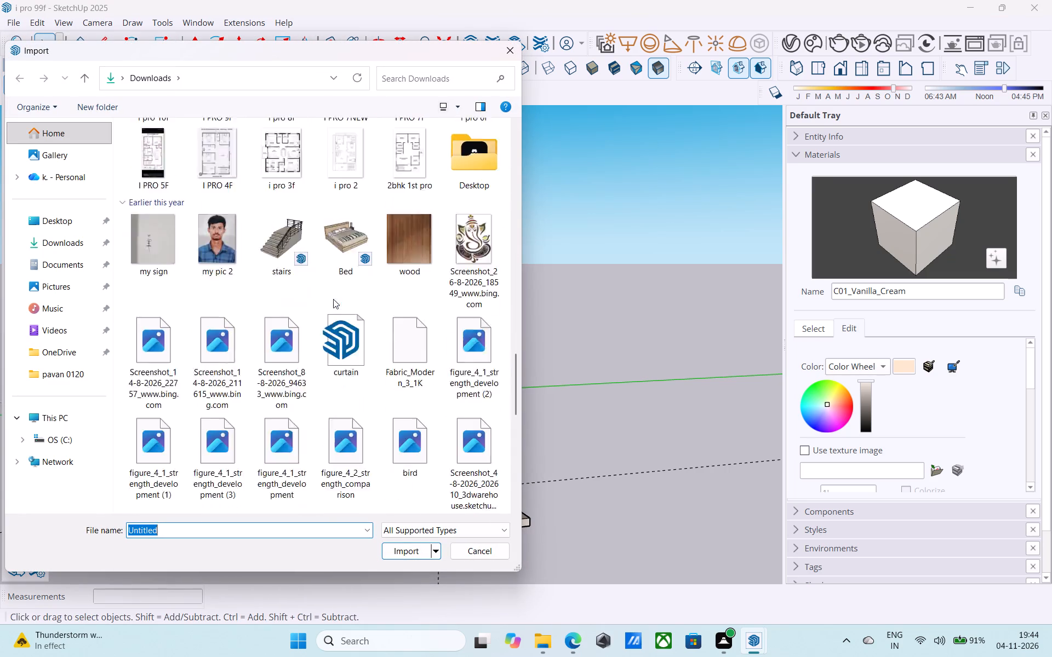
{"action": "left_click", "coordinate": [277, 365]}
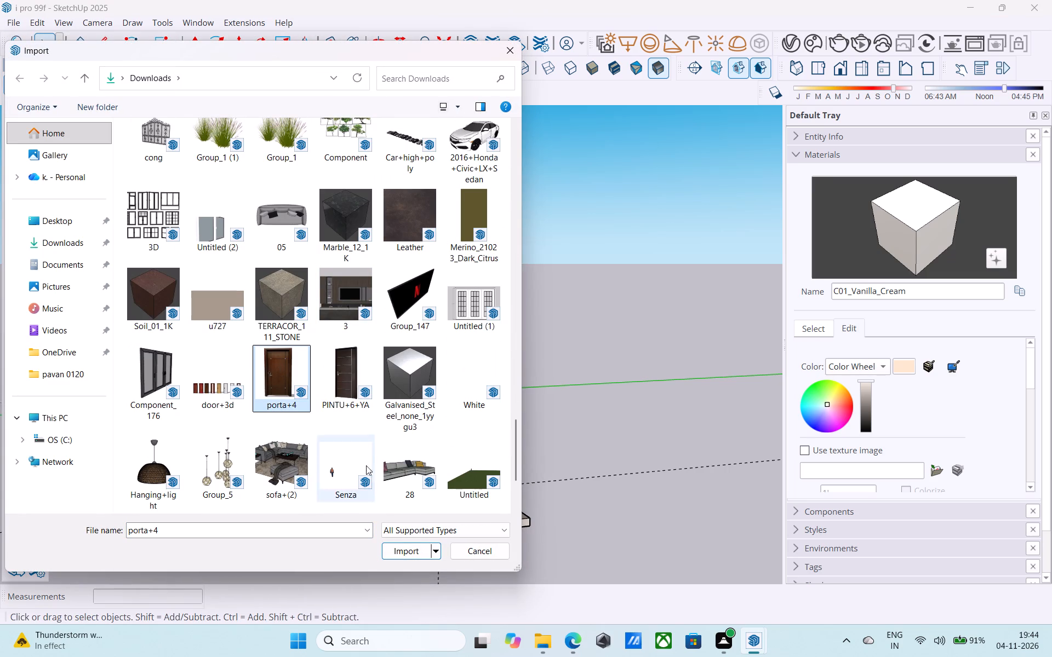
{"action": "left_click", "coordinate": [423, 550]}
{"action": "scroll", "coordinate": [513, 510], "scroll_direction": "down", "scroll_amount": 7}
{"action": "middle_click_drag", "start_coordinate": [510, 514], "coordinate": [512, 525]}
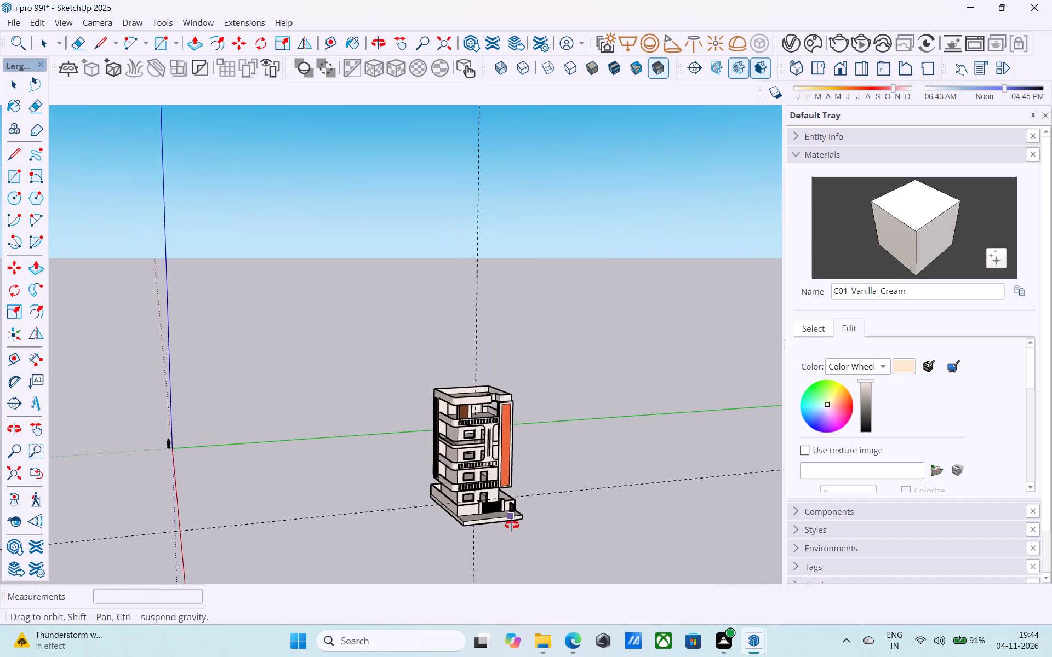
{"action": "middle_click_drag", "start_coordinate": [512, 525], "coordinate": [512, 530]}
{"action": "scroll", "coordinate": [511, 530], "scroll_direction": "up", "scroll_amount": 6}
{"action": "scroll", "coordinate": [511, 530], "scroll_direction": "down", "scroll_amount": 1}
{"action": "left_click", "coordinate": [511, 530]}
Rotate the imported door about the vertical axis so it lines up with the tower's front wall.
{"action": "scroll", "coordinate": [518, 541], "scroll_direction": "up", "scroll_amount": 6}
{"action": "middle_click_drag", "start_coordinate": [517, 548], "coordinate": [469, 573]}
{"action": "key", "text": "q"}
{"action": "scroll", "coordinate": [499, 548], "scroll_direction": "up", "scroll_amount": 4}
{"action": "left_click", "coordinate": [488, 549]}
{"action": "left_click", "coordinate": [518, 546]}
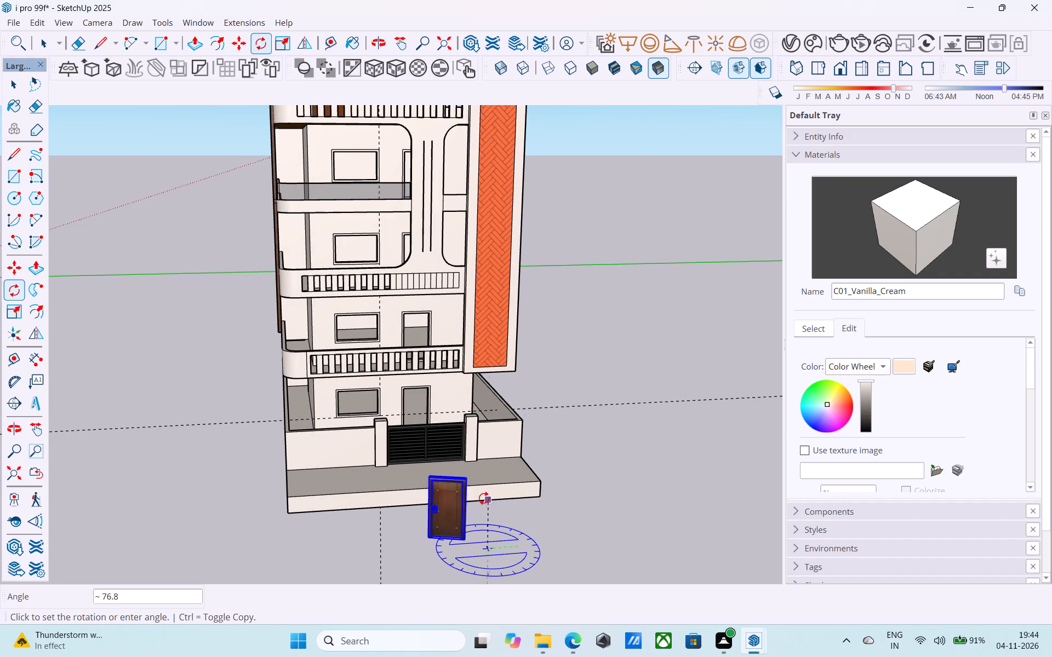
{"action": "left_click", "coordinate": [474, 514]}
{"action": "key", "text": "space"}
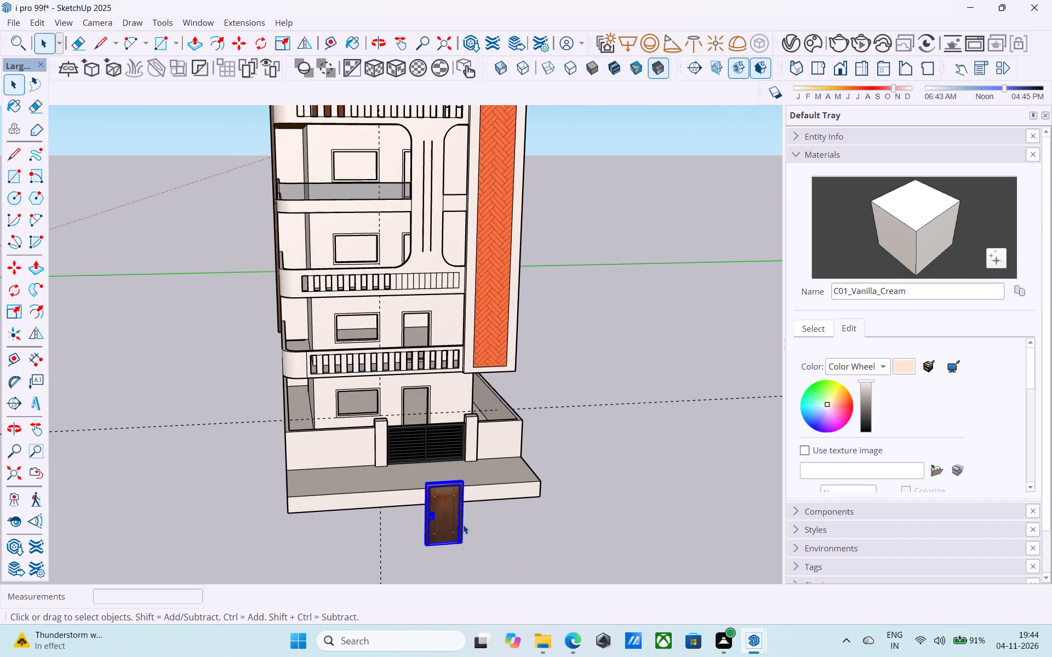
Copy the door by its top corner into the ground-floor doorway of the front wall.
{"action": "type", "text": "m"}
{"action": "middle_click_drag", "start_coordinate": [463, 525], "coordinate": [637, 551]}
{"action": "scroll", "coordinate": [484, 476], "scroll_direction": "up", "scroll_amount": 11}
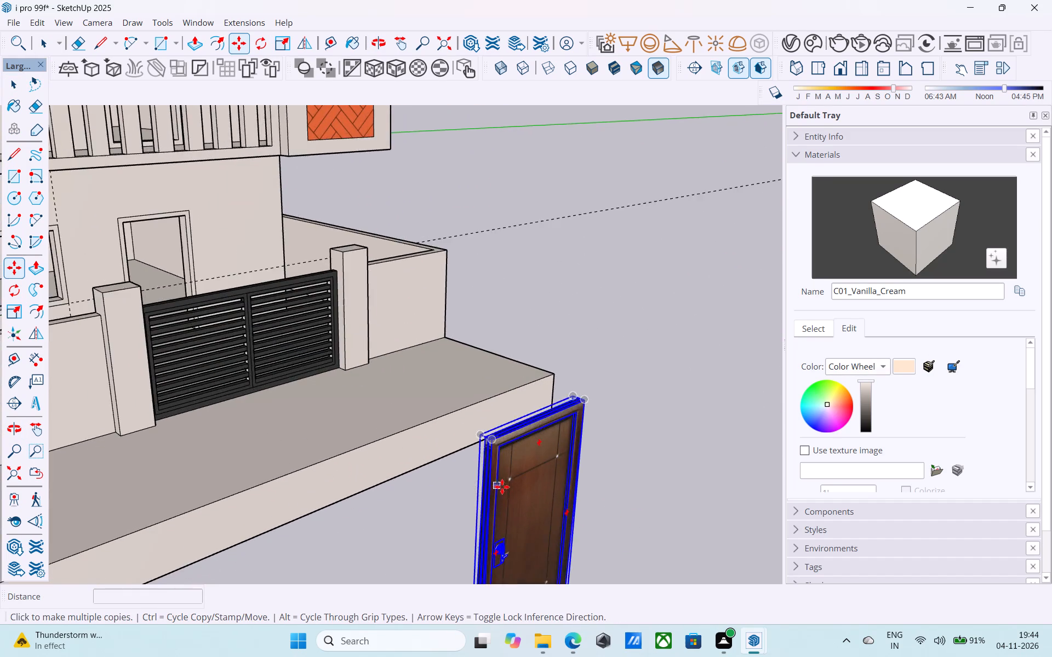
{"action": "scroll", "coordinate": [502, 487], "scroll_direction": "up", "scroll_amount": 10}
{"action": "left_click", "coordinate": [498, 355]}
{"action": "scroll", "coordinate": [468, 321], "scroll_direction": "down", "scroll_amount": 5}
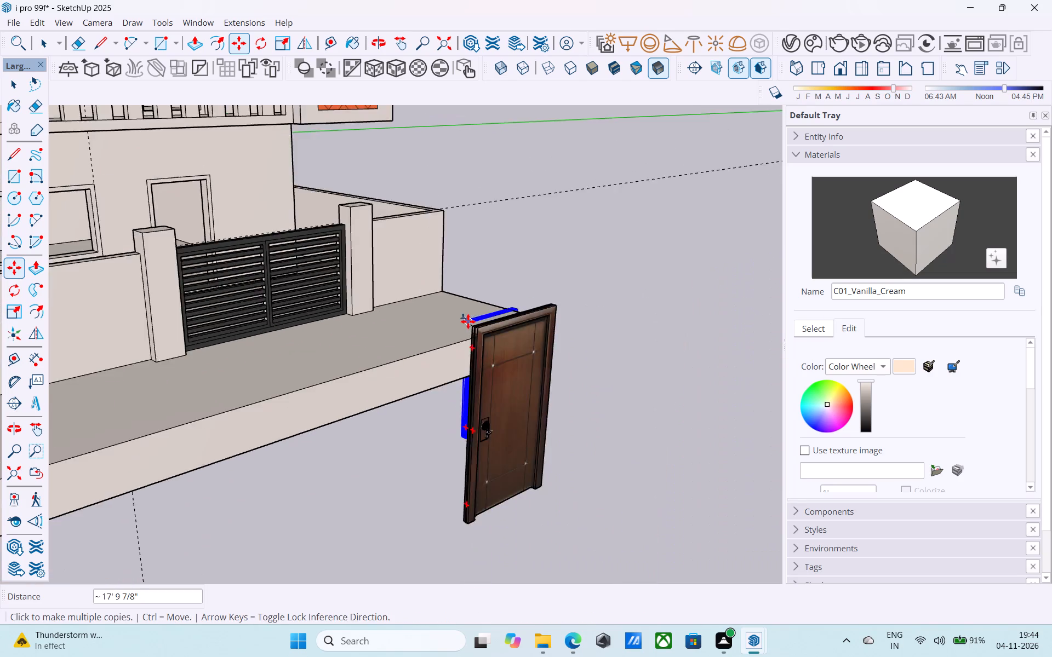
{"action": "scroll", "coordinate": [468, 321], "scroll_direction": "down", "scroll_amount": 7}
{"action": "middle_click_drag", "start_coordinate": [467, 324], "coordinate": [568, 534], "text": "shift"}
{"action": "scroll", "coordinate": [445, 469], "scroll_direction": "up", "scroll_amount": 8}
{"action": "scroll", "coordinate": [283, 402], "scroll_direction": "up", "scroll_amount": 4}
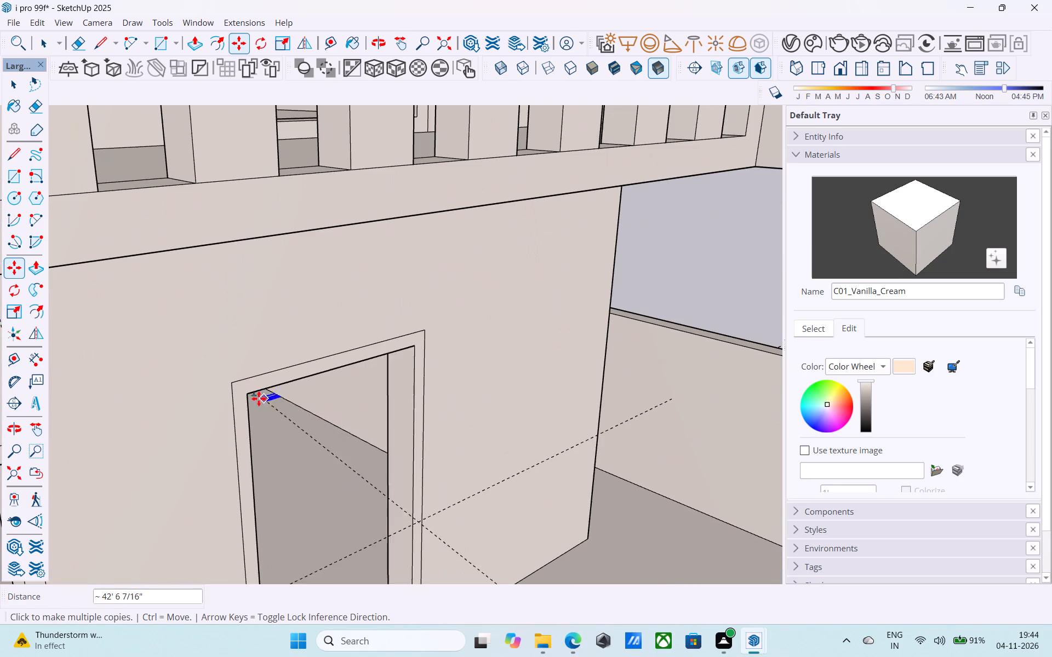
{"action": "left_click", "coordinate": [237, 386]}
Place further door copies in the front doorways of the three floors above the ground floor, and leave the Move tool.
{"action": "scroll", "coordinate": [321, 345], "scroll_direction": "down", "scroll_amount": 6}
{"action": "middle_click_drag", "start_coordinate": [370, 338], "coordinate": [412, 616], "text": "shift"}
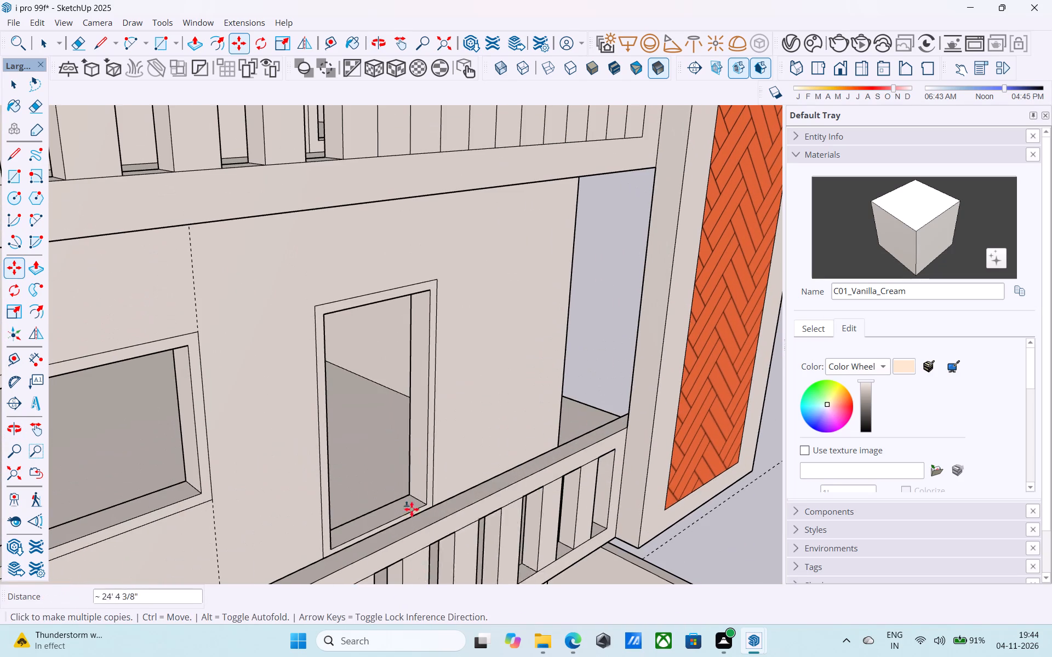
{"action": "left_click", "coordinate": [322, 307]}
{"action": "scroll", "coordinate": [322, 304], "scroll_direction": "down", "scroll_amount": 6}
{"action": "middle_click_drag", "start_coordinate": [322, 307], "coordinate": [359, 585], "text": "shift"}
{"action": "left_click", "coordinate": [351, 320]}
{"action": "scroll", "coordinate": [355, 313], "scroll_direction": "down", "scroll_amount": 6}
{"action": "middle_click_drag", "start_coordinate": [353, 316], "coordinate": [339, 483], "text": "shift"}
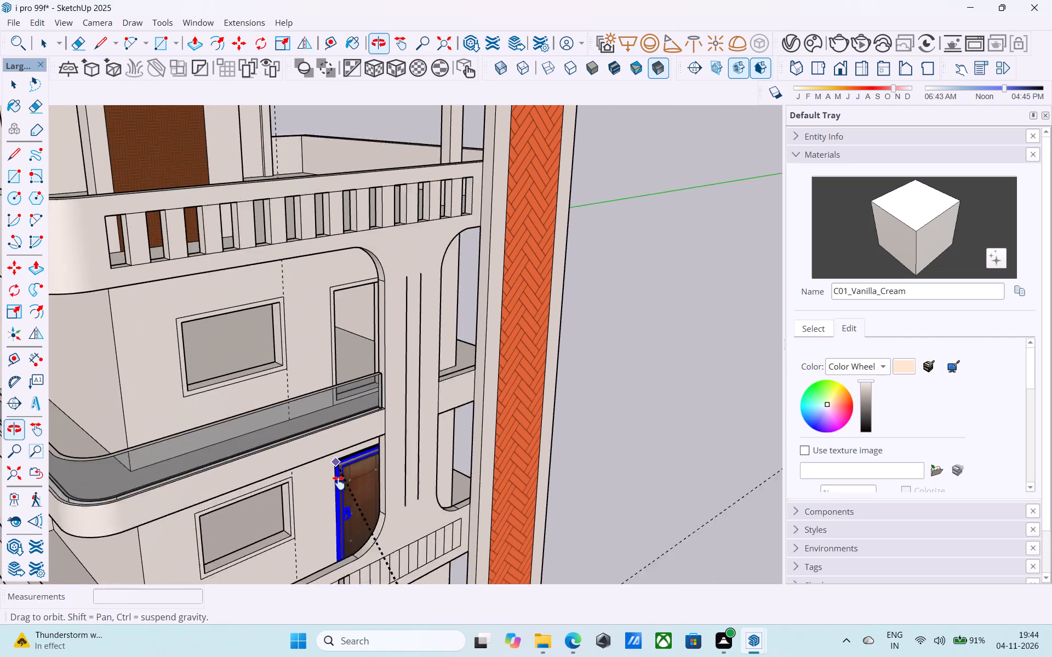
{"action": "middle_click_drag", "start_coordinate": [339, 483], "coordinate": [339, 485], "text": "shift"}
{"action": "scroll", "coordinate": [340, 312], "scroll_direction": "up", "scroll_amount": 14}
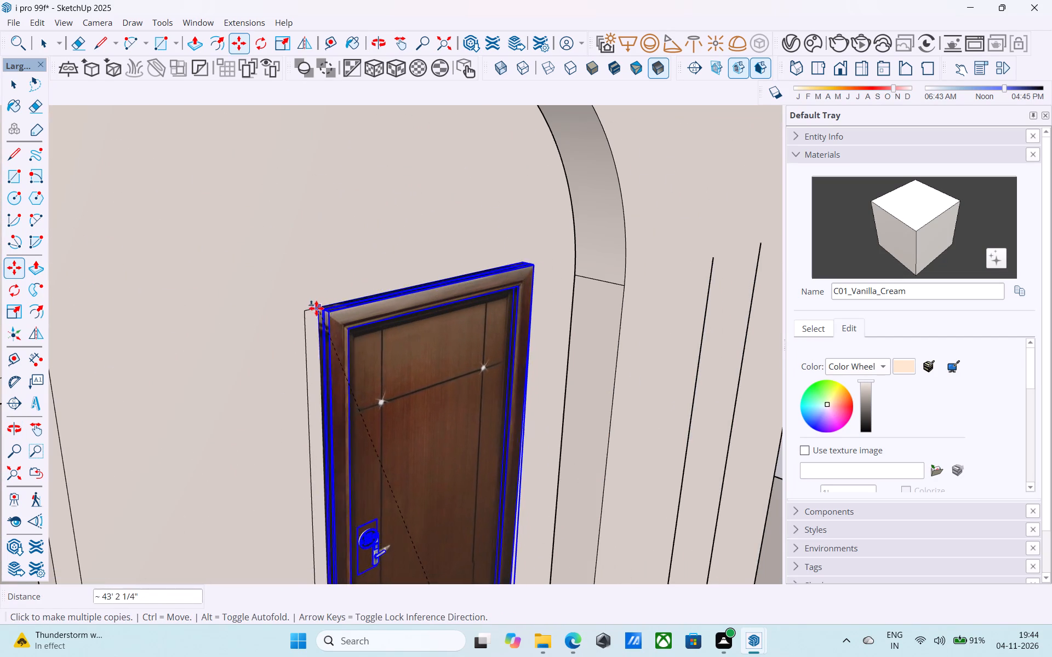
{"action": "left_click", "coordinate": [311, 309]}
{"action": "scroll", "coordinate": [255, 268], "scroll_direction": "down", "scroll_amount": 20}
{"action": "scroll", "coordinate": [255, 268], "scroll_direction": "down", "scroll_amount": 11}
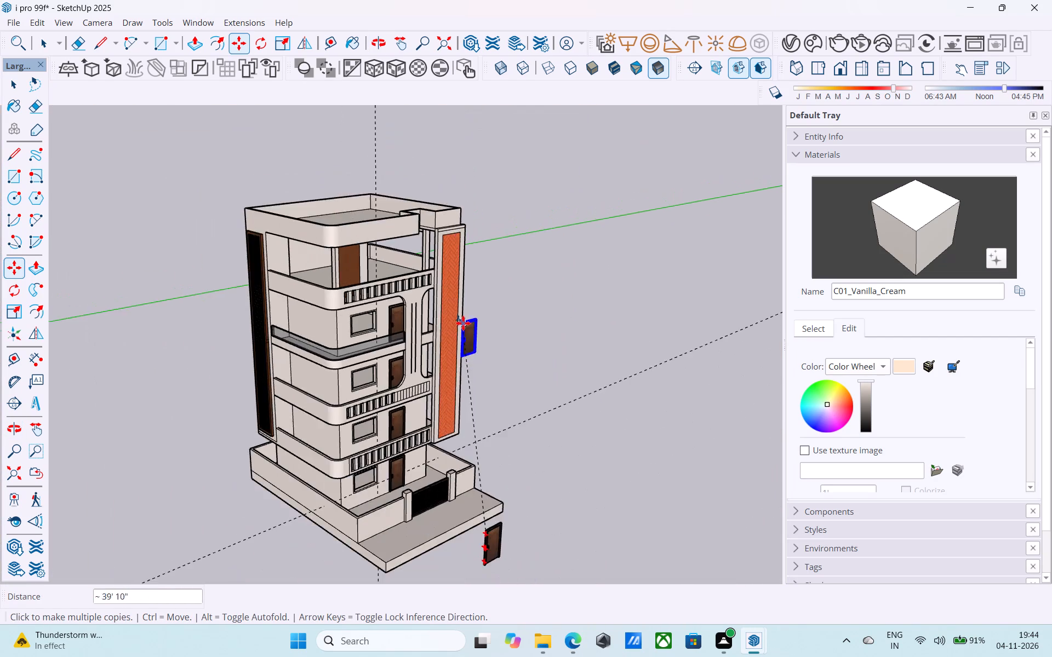
{"action": "scroll", "coordinate": [463, 323], "scroll_direction": "down", "scroll_amount": 1}
{"action": "middle_click_drag", "start_coordinate": [463, 323], "coordinate": [395, 261]}
{"action": "key", "text": "space"}
Delete the original imported door standing in front of the tower.
{"action": "scroll", "coordinate": [399, 278], "scroll_direction": "down", "scroll_amount": 4}
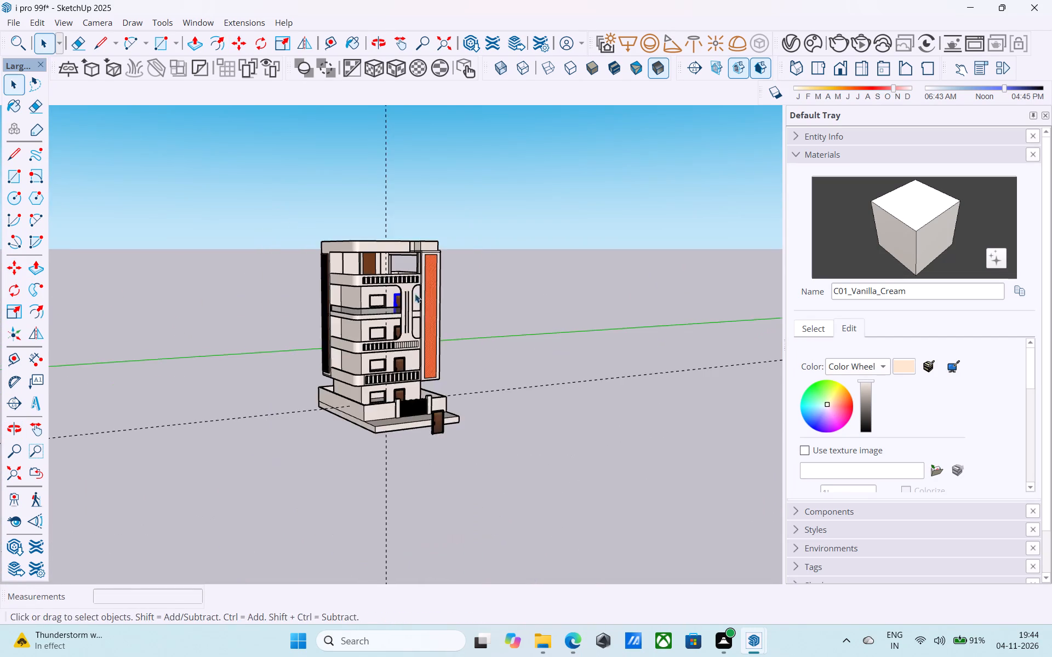
{"action": "scroll", "coordinate": [415, 293], "scroll_direction": "down", "scroll_amount": 2}
{"action": "middle_click_drag", "start_coordinate": [440, 335], "coordinate": [603, 423]}
{"action": "scroll", "coordinate": [481, 463], "scroll_direction": "up", "scroll_amount": 5}
{"action": "left_click_drag", "start_coordinate": [451, 424], "coordinate": [442, 402]}
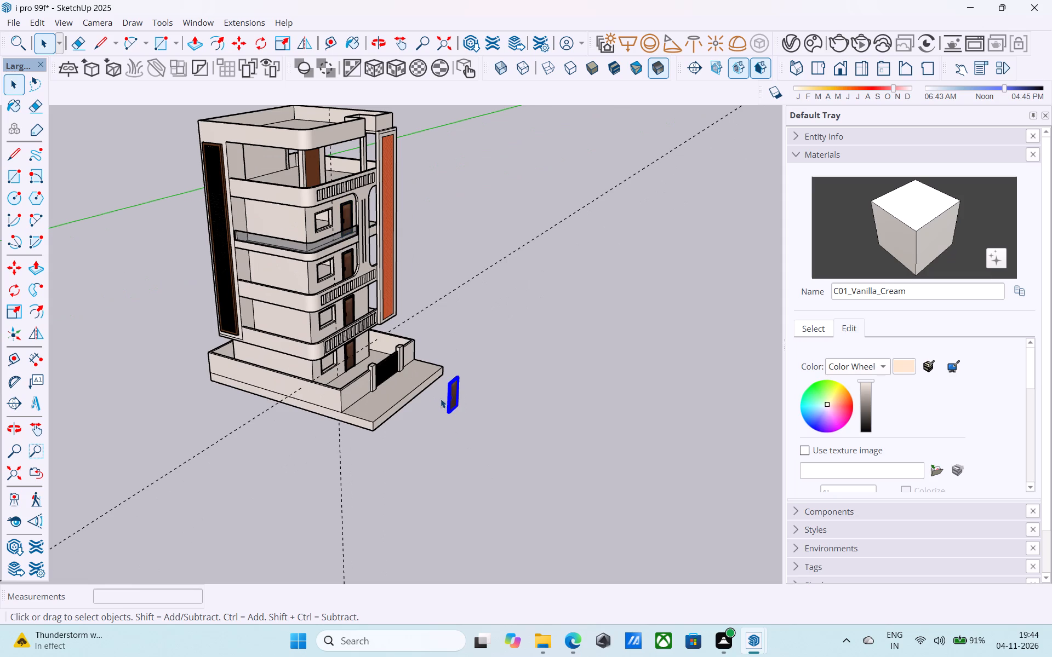
{"action": "key", "text": "Delete"}
Import the 3D window collection model from Downloads and place it on the ground in front of the tower.
{"action": "scroll", "coordinate": [372, 279], "scroll_direction": "down", "scroll_amount": 5}
{"action": "middle_click_drag", "start_coordinate": [368, 277], "coordinate": [231, 232]}
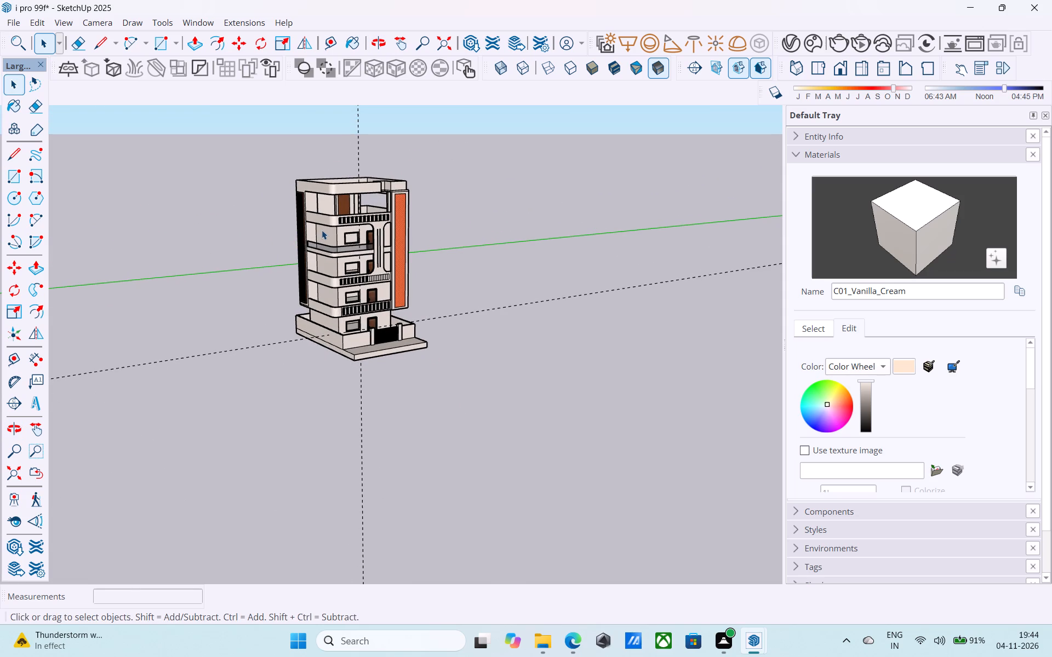
{"action": "left_click", "coordinate": [9, 22]}
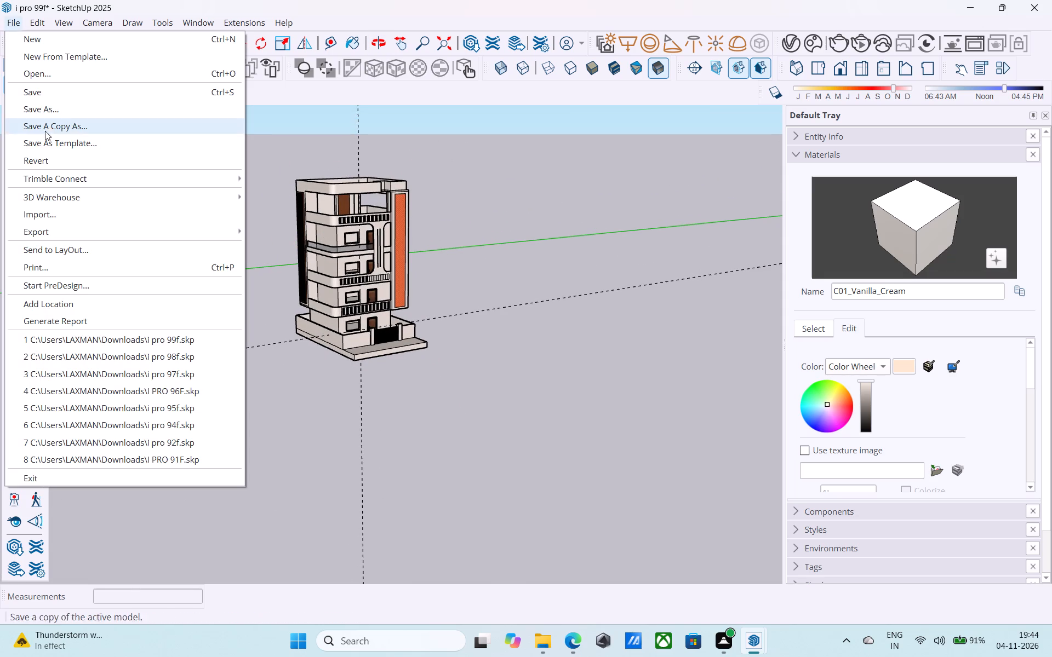
{"action": "left_click", "coordinate": [75, 212]}
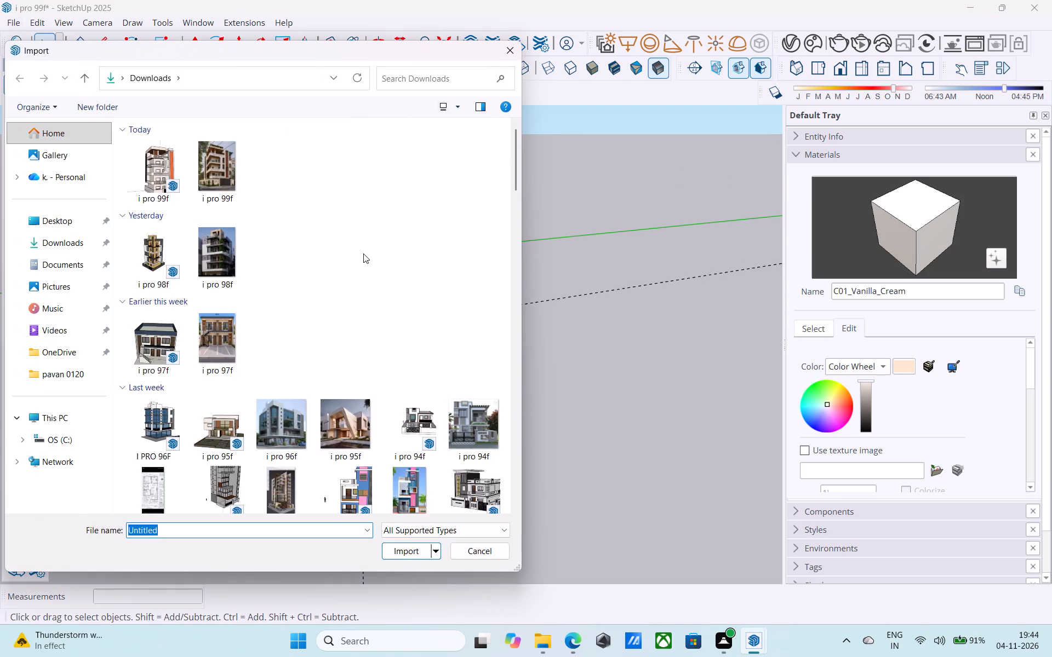
{"action": "scroll", "coordinate": [363, 260], "scroll_direction": "down", "scroll_amount": 6}
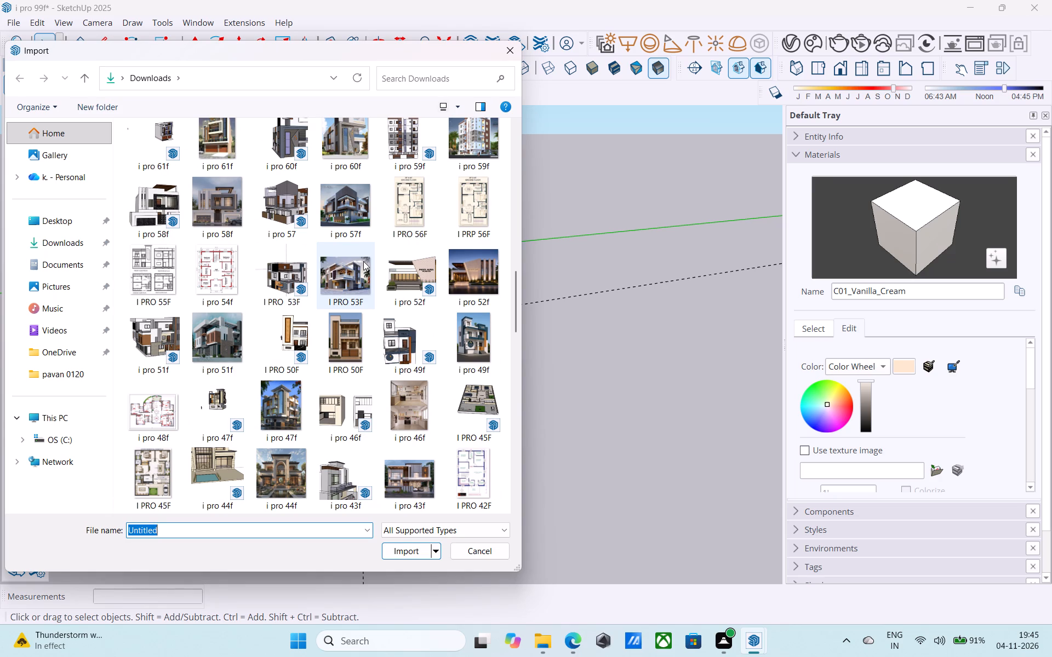
{"action": "scroll", "coordinate": [363, 261], "scroll_direction": "down", "scroll_amount": 2}
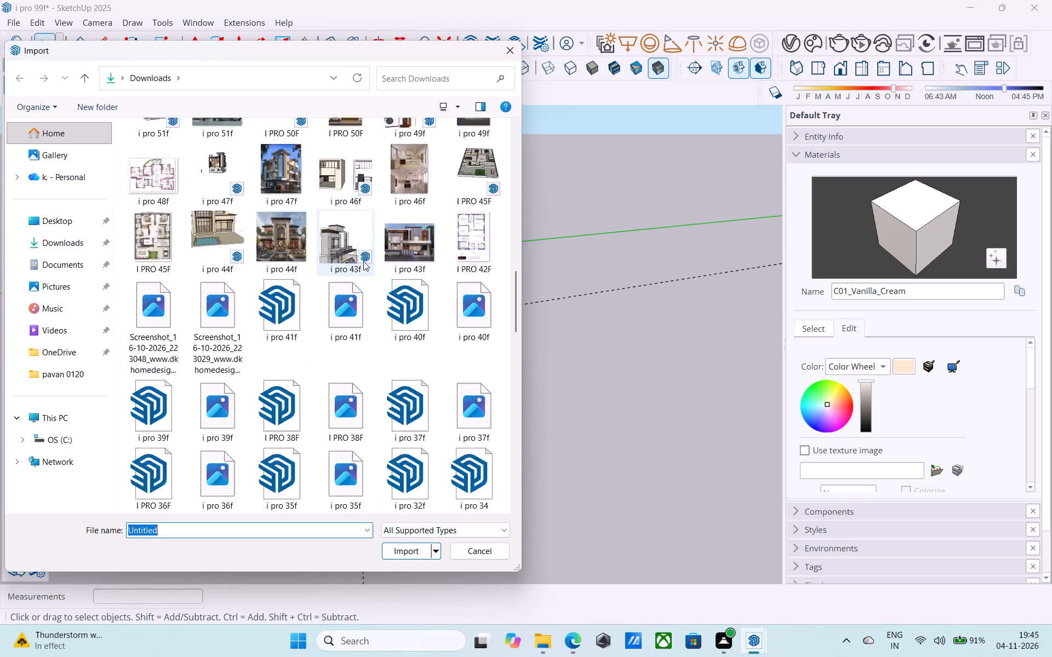
{"action": "scroll", "coordinate": [363, 261], "scroll_direction": "down", "scroll_amount": 4}
{"action": "scroll", "coordinate": [394, 250], "scroll_direction": "up", "scroll_amount": 5}
{"action": "scroll", "coordinate": [394, 251], "scroll_direction": "down", "scroll_amount": 6}
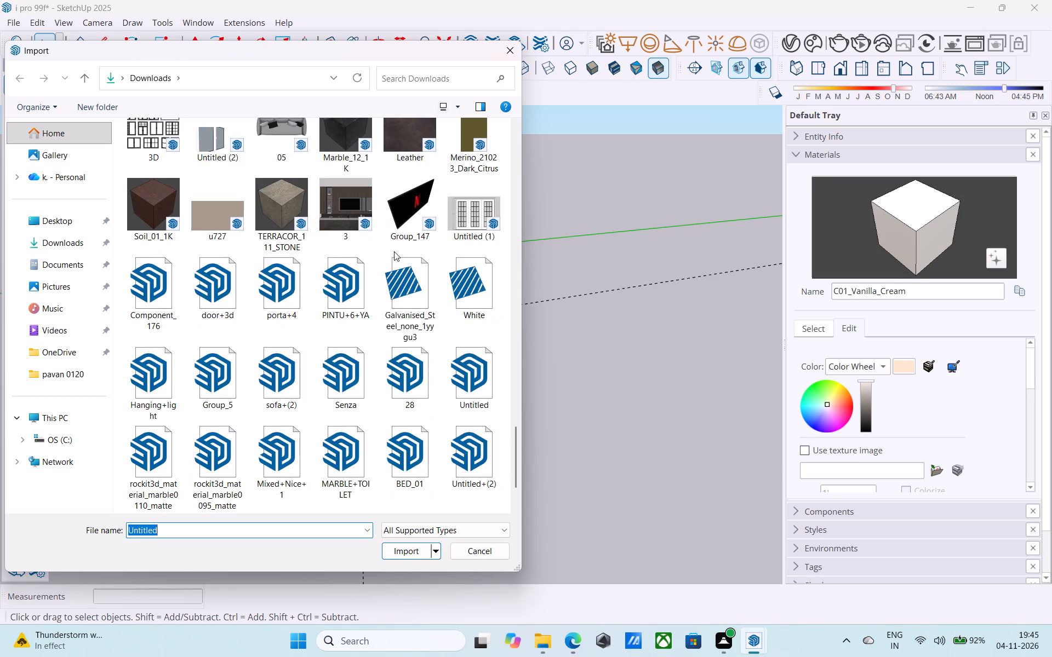
{"action": "left_click", "coordinate": [136, 149]}
{"action": "left_click", "coordinate": [405, 545]}
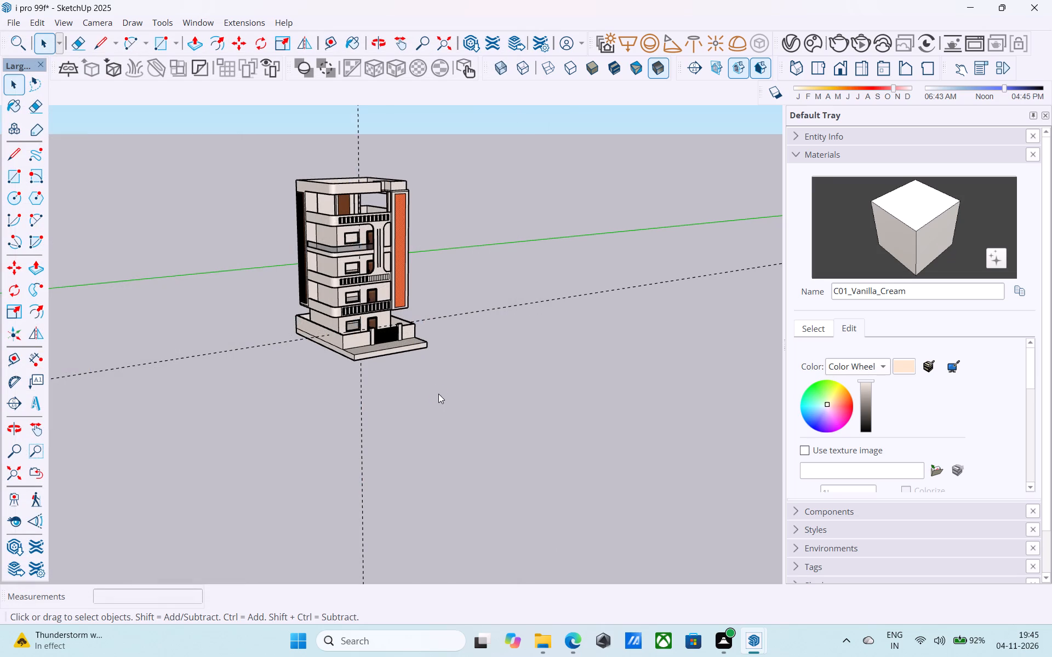
{"action": "scroll", "coordinate": [454, 361], "scroll_direction": "down", "scroll_amount": 4}
{"action": "middle_click_drag", "start_coordinate": [454, 361], "coordinate": [452, 420]}
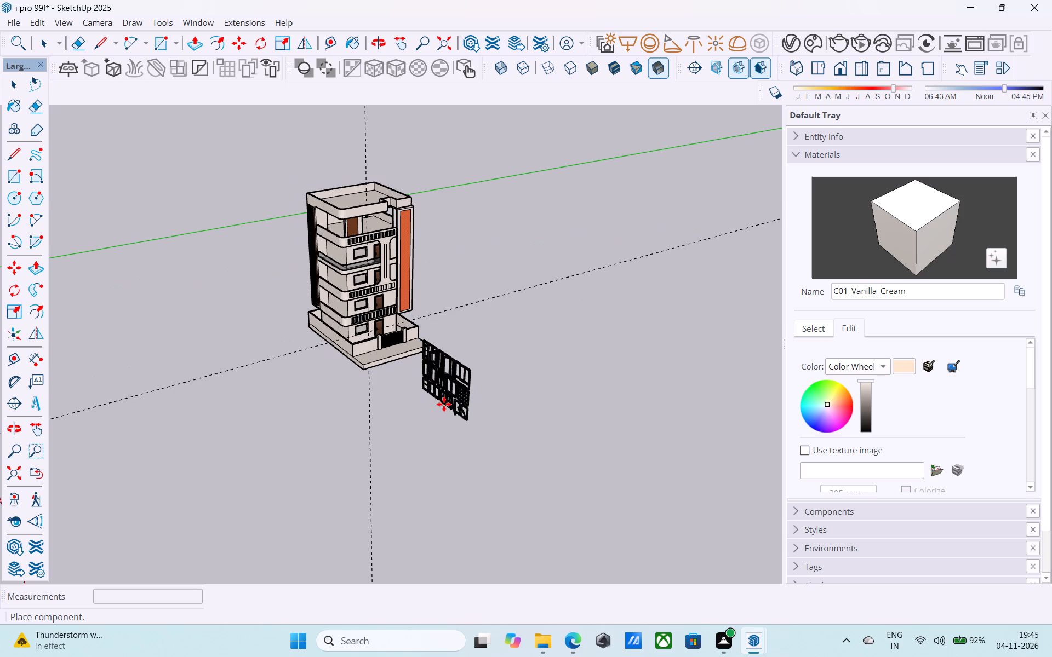
{"action": "left_click", "coordinate": [444, 404]}
Explode the imported window collection into separate window objects.
{"action": "scroll", "coordinate": [444, 401], "scroll_direction": "up", "scroll_amount": 6}
{"action": "middle_click_drag", "start_coordinate": [444, 400], "coordinate": [353, 435]}
{"action": "key", "text": "space"}
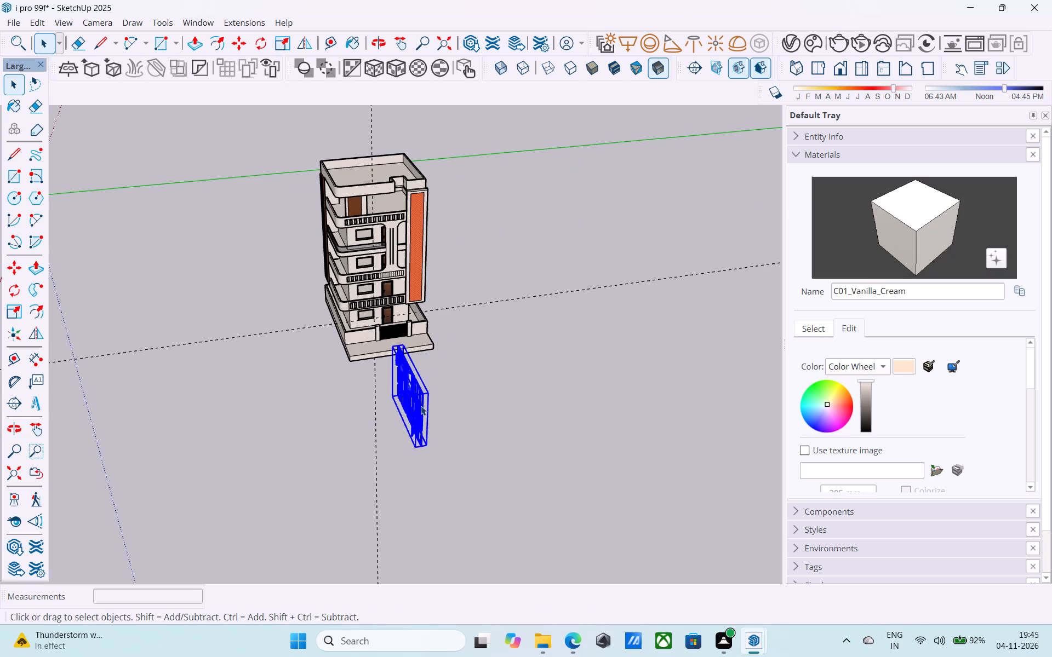
{"action": "right_click", "coordinate": [422, 405]}
{"action": "left_click", "coordinate": [455, 136]}
{"action": "left_click", "coordinate": [478, 437]}
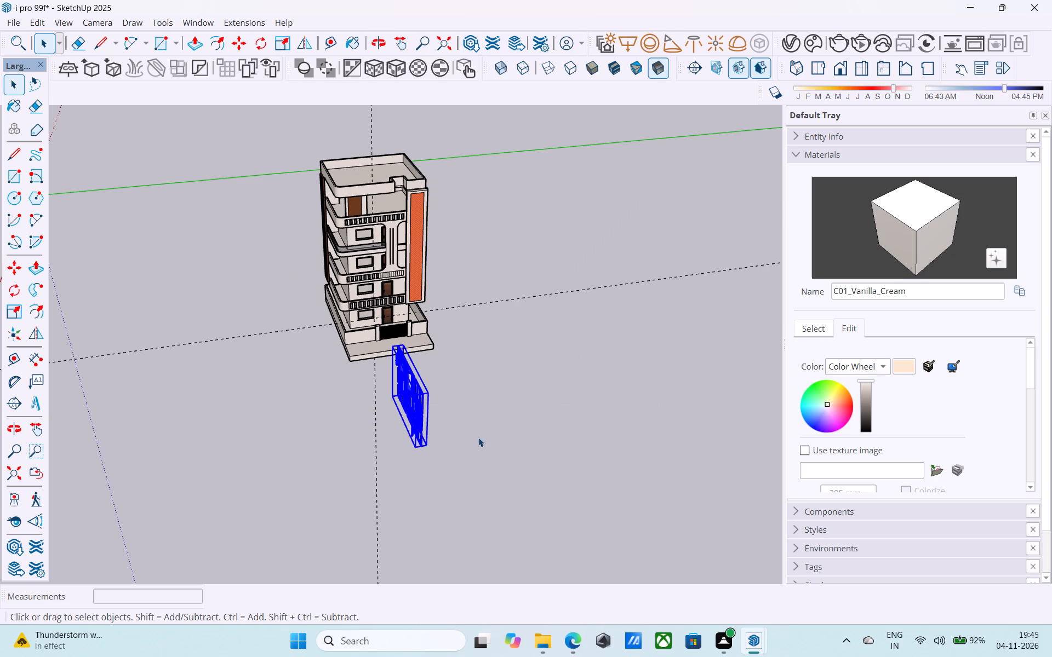
{"action": "left_click", "coordinate": [413, 413]}
{"action": "right_click", "coordinate": [413, 412]}
{"action": "left_click", "coordinate": [476, 147]}
Move the three-pane window with the lower horizontal panel out of the collection to a clear spot near the tower's front.
{"action": "scroll", "coordinate": [351, 514], "scroll_direction": "up", "scroll_amount": 9}
{"action": "scroll", "coordinate": [457, 424], "scroll_direction": "down", "scroll_amount": 5}
{"action": "middle_click_drag", "start_coordinate": [457, 424], "coordinate": [420, 547]}
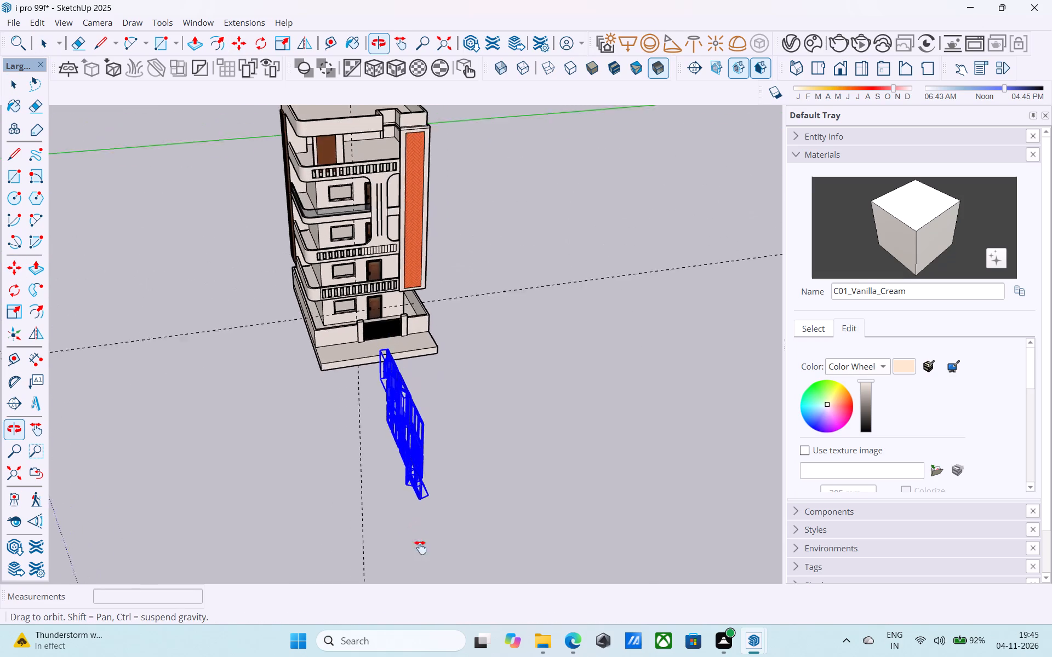
{"action": "middle_click_drag", "start_coordinate": [420, 547], "coordinate": [645, 472]}
{"action": "scroll", "coordinate": [522, 452], "scroll_direction": "up", "scroll_amount": 9}
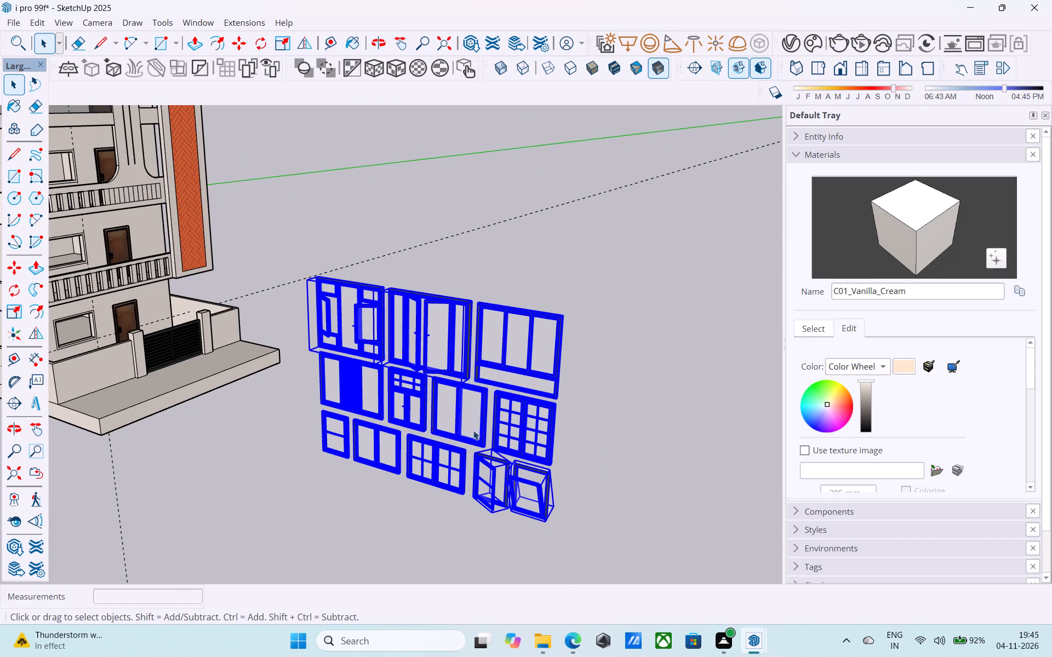
{"action": "scroll", "coordinate": [461, 421], "scroll_direction": "down", "scroll_amount": 3}
{"action": "middle_click_drag", "start_coordinate": [461, 421], "coordinate": [504, 443], "text": "shift"}
{"action": "scroll", "coordinate": [504, 443], "scroll_direction": "down", "scroll_amount": 1, "text": "shift"}
{"action": "left_click", "coordinate": [544, 400]}
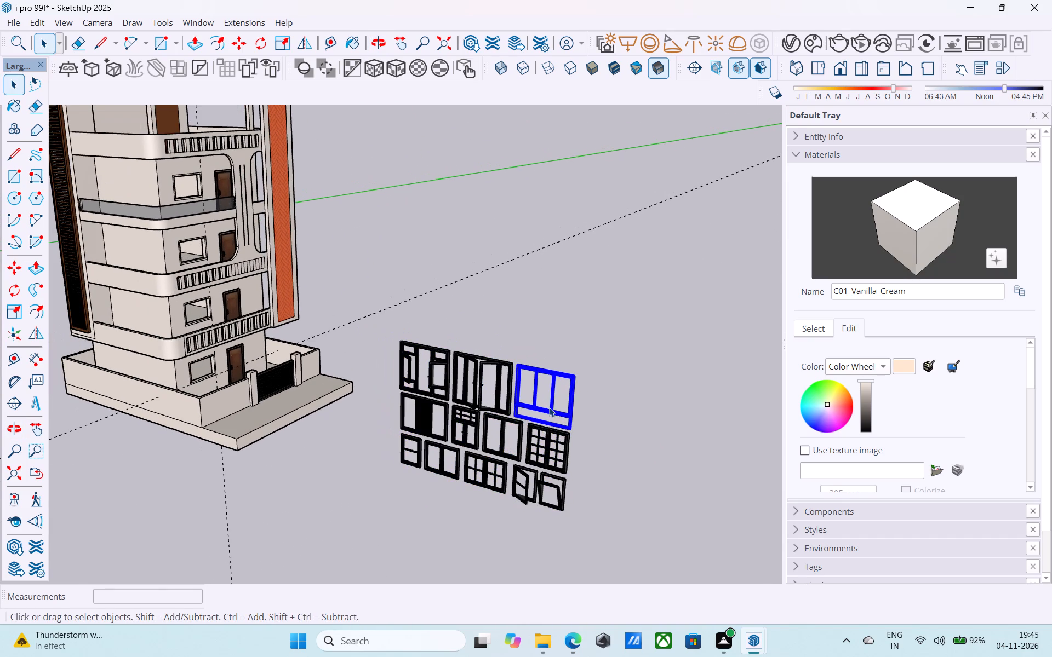
{"action": "key", "text": "m"}
{"action": "left_click", "coordinate": [550, 408]}
{"action": "scroll", "coordinate": [476, 441], "scroll_direction": "down", "scroll_amount": 4}
{"action": "middle_click_drag", "start_coordinate": [389, 457], "coordinate": [314, 478]}
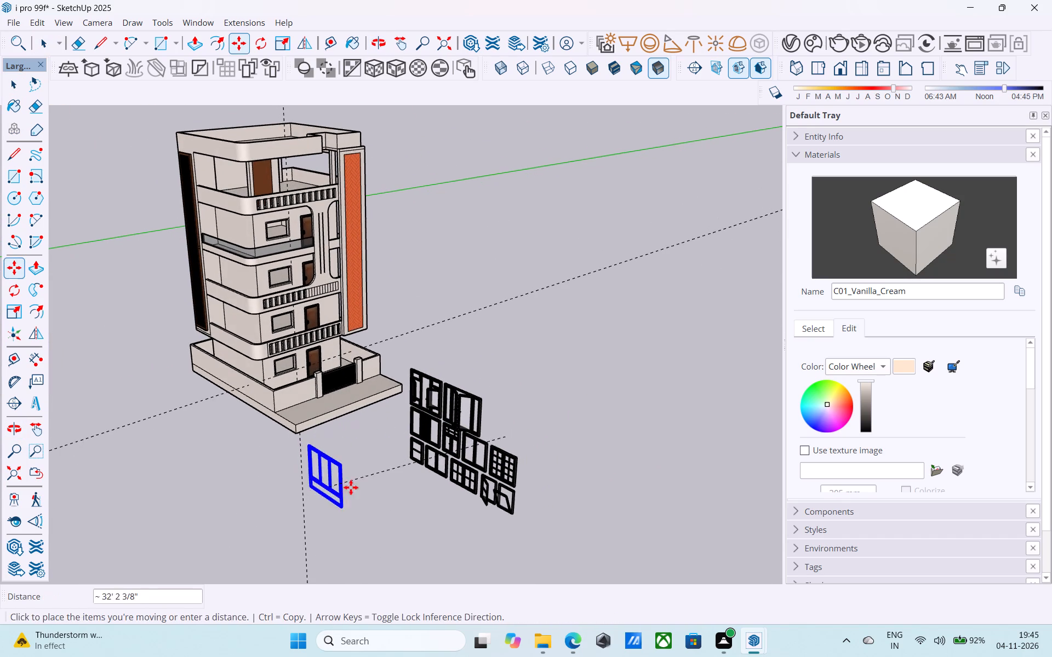
{"action": "left_click", "coordinate": [355, 487]}
{"action": "middle_click_drag", "start_coordinate": [402, 488], "coordinate": [419, 503]}
{"action": "key", "text": "space"}
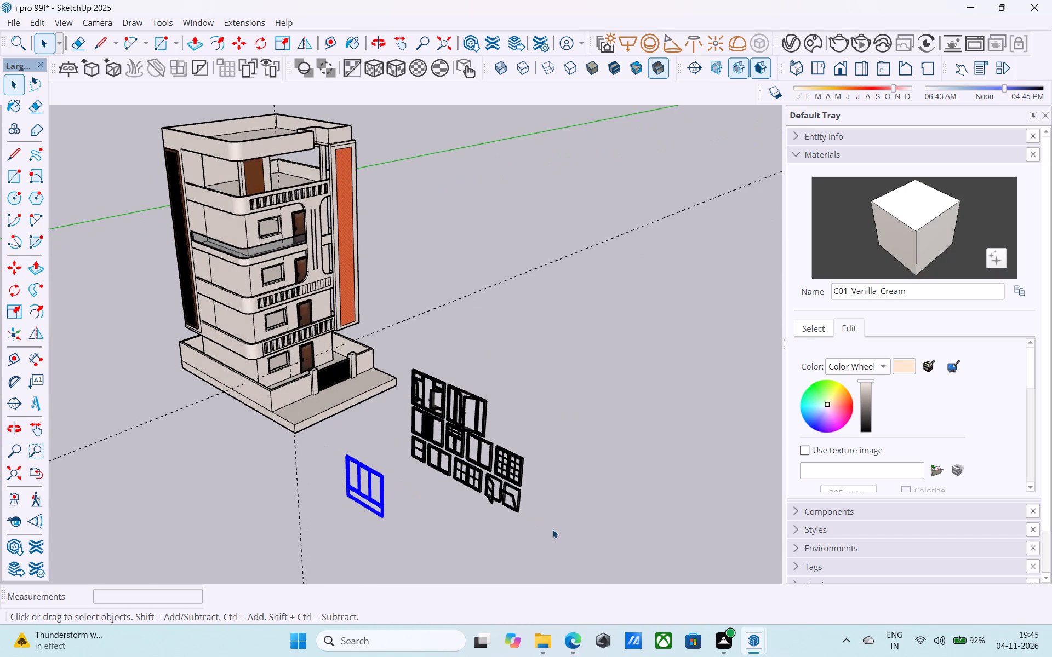
Delete all the remaining windows and doors of the imported collection.
{"action": "left_click_drag", "start_coordinate": [554, 532], "coordinate": [406, 340]}
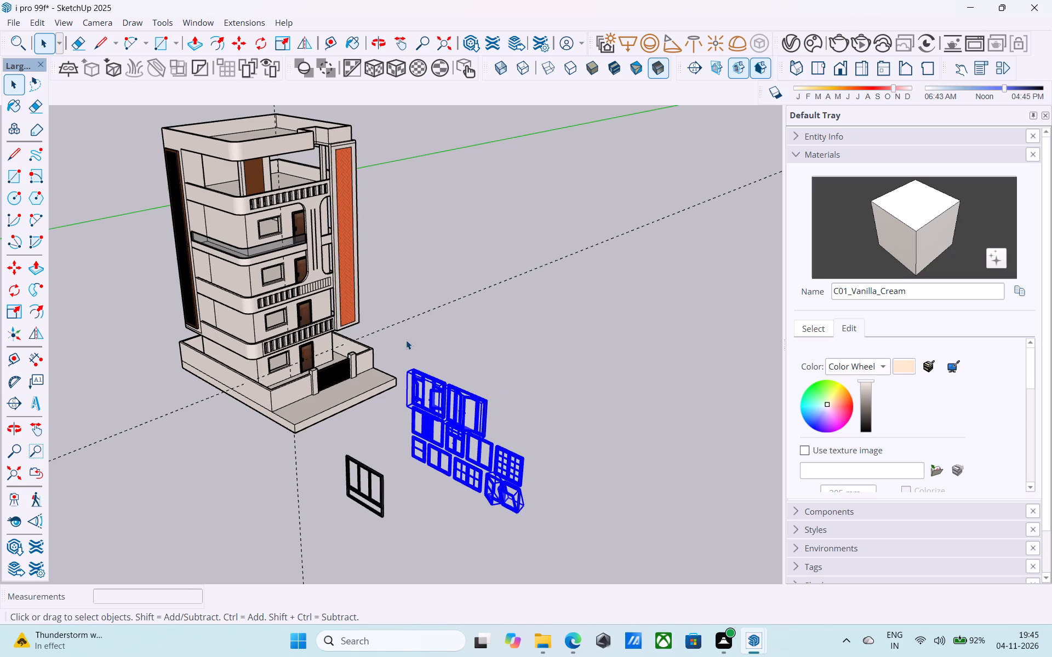
{"action": "key", "text": "Delete"}
Rotate the remaining three-pane window about the vertical axis so it lines up with the tower's front wall.
{"action": "left_click", "coordinate": [369, 465]}
{"action": "middle_click_drag", "start_coordinate": [369, 466], "coordinate": [308, 458]}
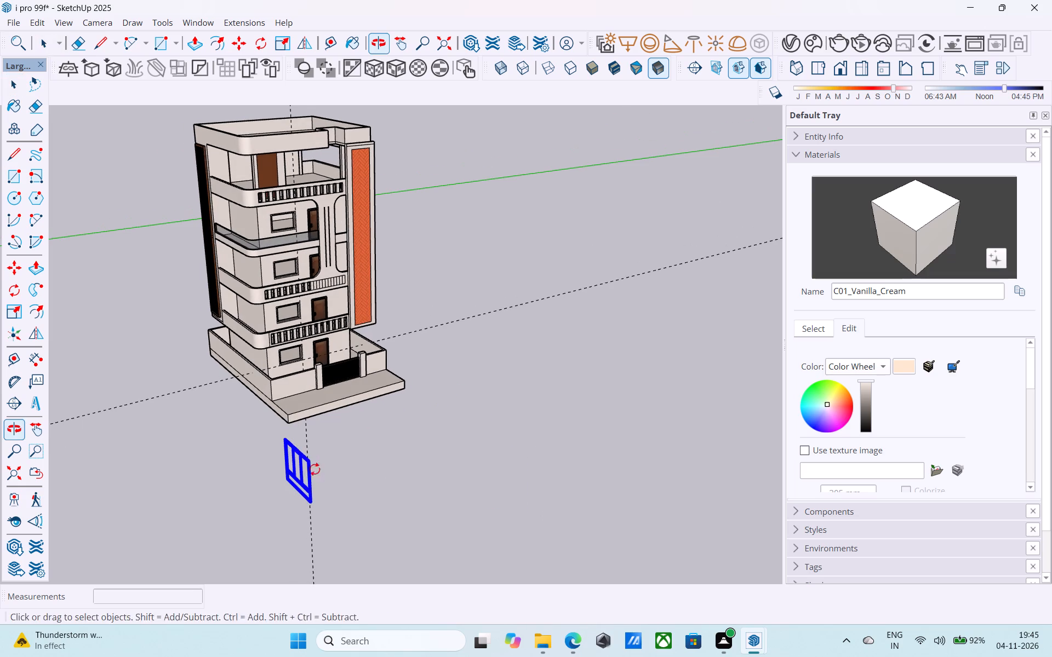
{"action": "key", "text": "q"}
{"action": "left_click", "coordinate": [324, 551]}
{"action": "left_click", "coordinate": [376, 533]}
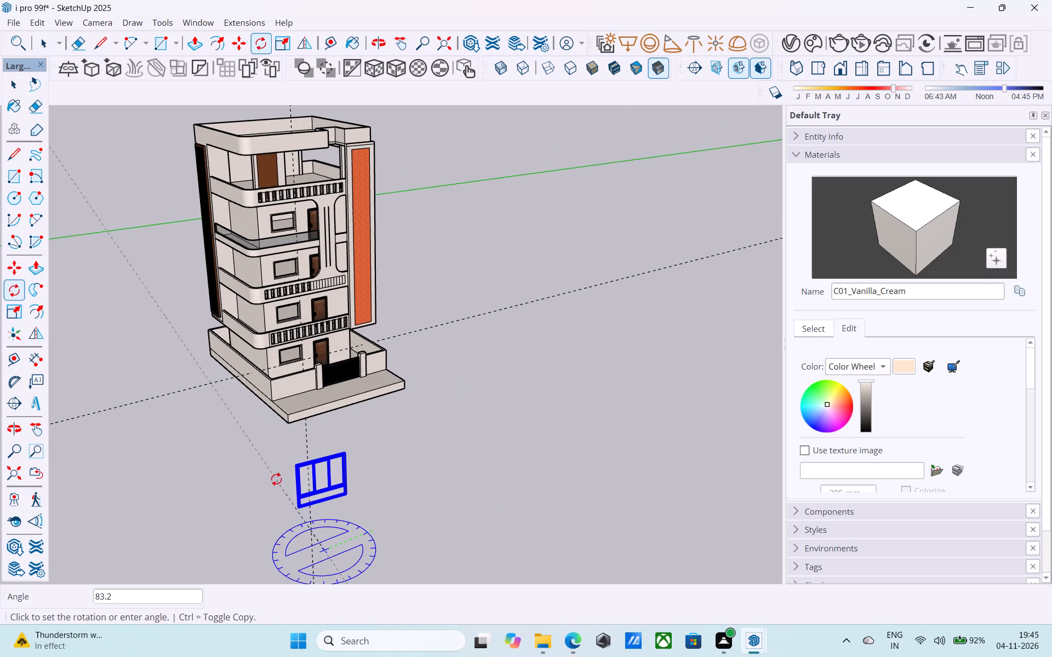
{"action": "left_click", "coordinate": [274, 494]}
Scale the three-pane window down uniformly from its upper corner, keeping its proportions.
{"action": "key", "text": "m"}
{"action": "scroll", "coordinate": [288, 486], "scroll_direction": "up", "scroll_amount": 1}
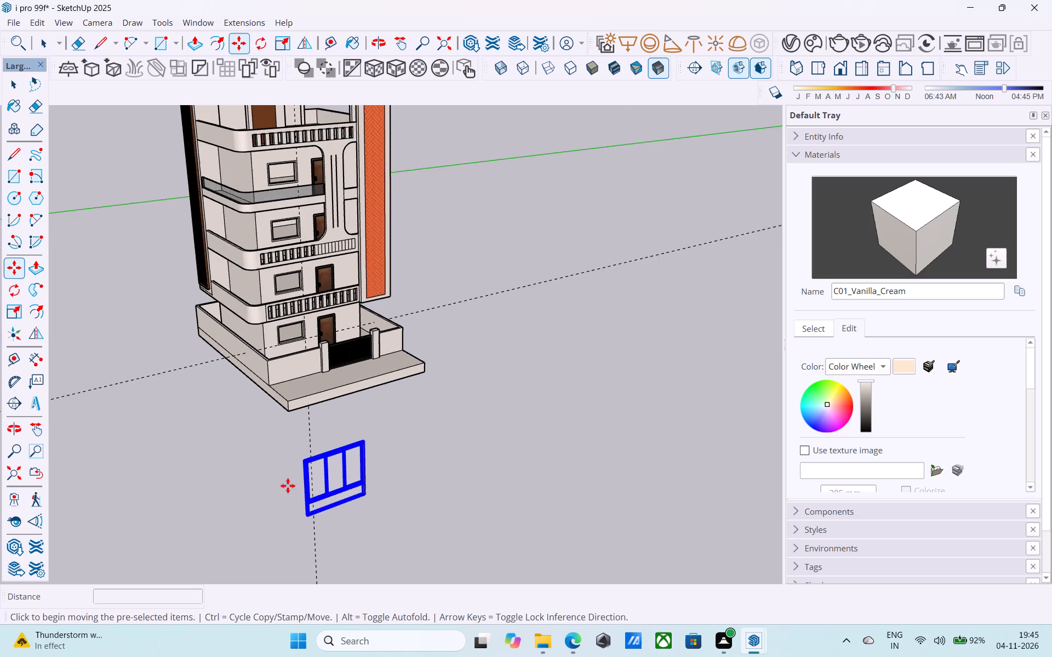
{"action": "scroll", "coordinate": [288, 486], "scroll_direction": "up", "scroll_amount": 5}
{"action": "key", "text": "s"}
{"action": "scroll", "coordinate": [316, 498], "scroll_direction": "up", "scroll_amount": 7}
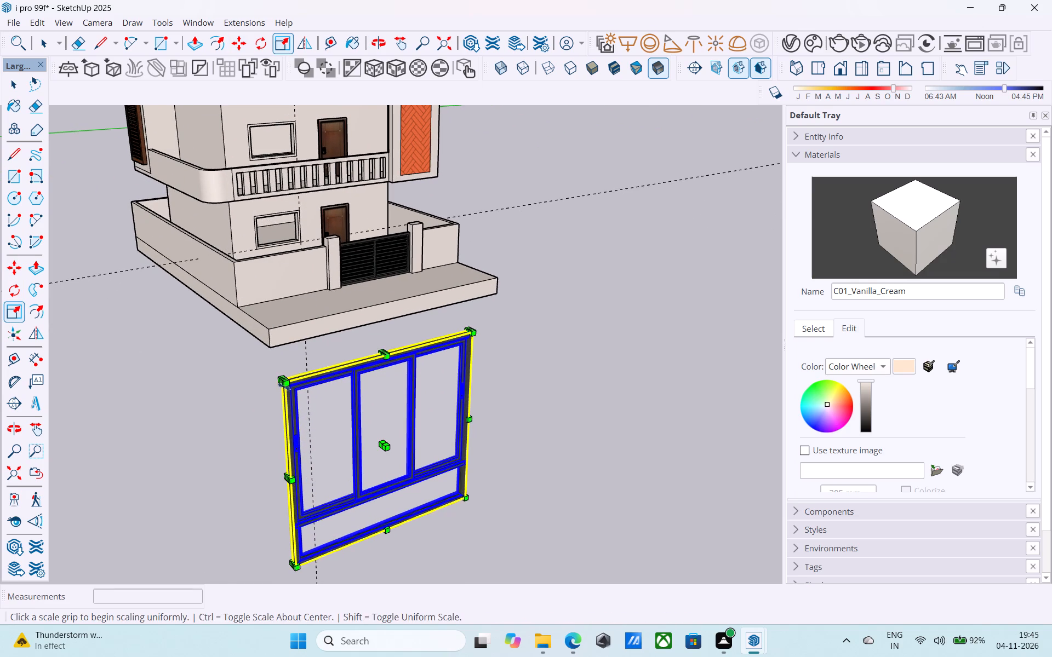
{"action": "left_click", "coordinate": [289, 384]}
{"action": "left_click", "coordinate": [387, 440]}
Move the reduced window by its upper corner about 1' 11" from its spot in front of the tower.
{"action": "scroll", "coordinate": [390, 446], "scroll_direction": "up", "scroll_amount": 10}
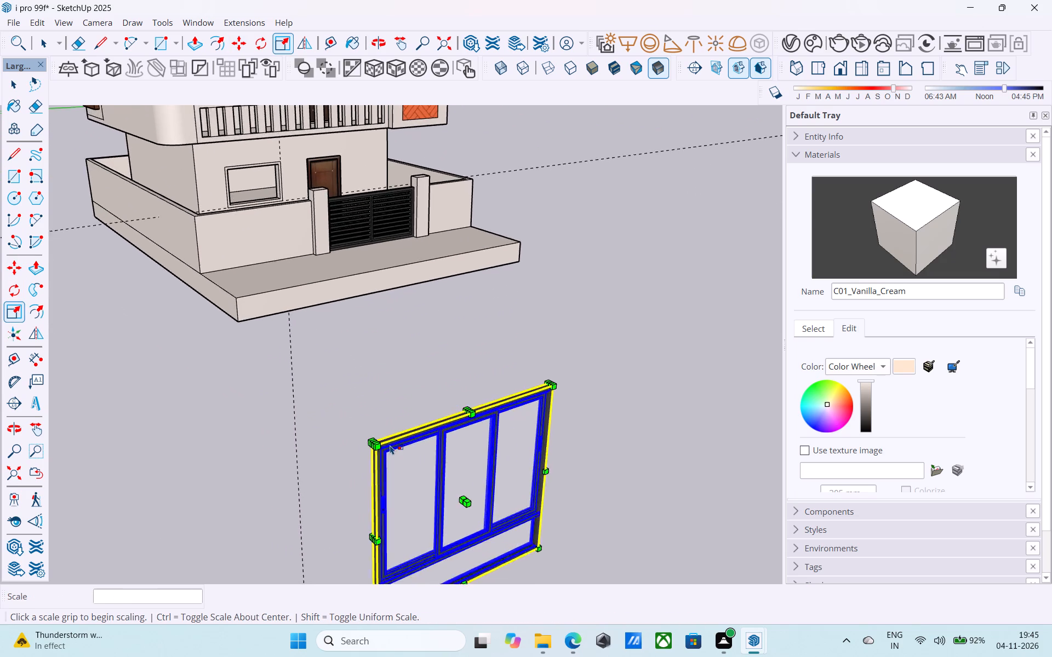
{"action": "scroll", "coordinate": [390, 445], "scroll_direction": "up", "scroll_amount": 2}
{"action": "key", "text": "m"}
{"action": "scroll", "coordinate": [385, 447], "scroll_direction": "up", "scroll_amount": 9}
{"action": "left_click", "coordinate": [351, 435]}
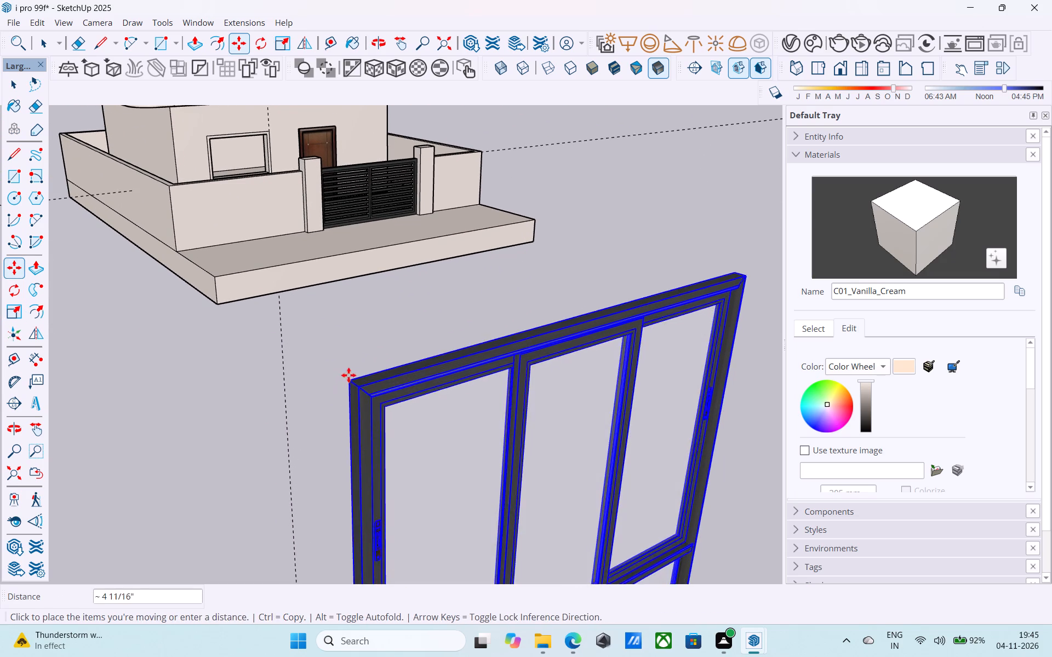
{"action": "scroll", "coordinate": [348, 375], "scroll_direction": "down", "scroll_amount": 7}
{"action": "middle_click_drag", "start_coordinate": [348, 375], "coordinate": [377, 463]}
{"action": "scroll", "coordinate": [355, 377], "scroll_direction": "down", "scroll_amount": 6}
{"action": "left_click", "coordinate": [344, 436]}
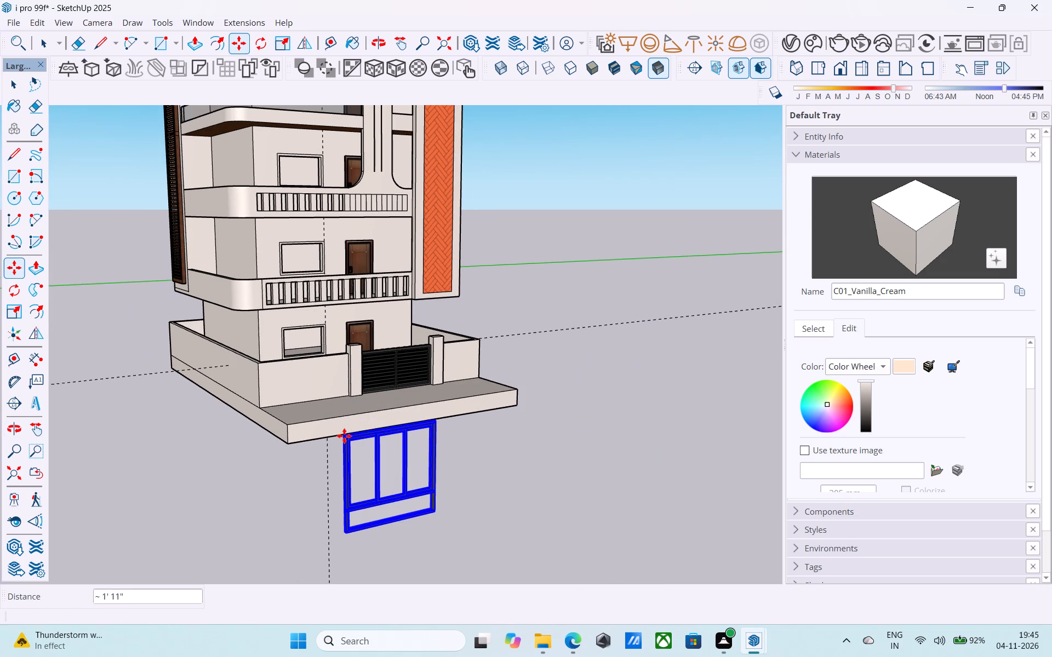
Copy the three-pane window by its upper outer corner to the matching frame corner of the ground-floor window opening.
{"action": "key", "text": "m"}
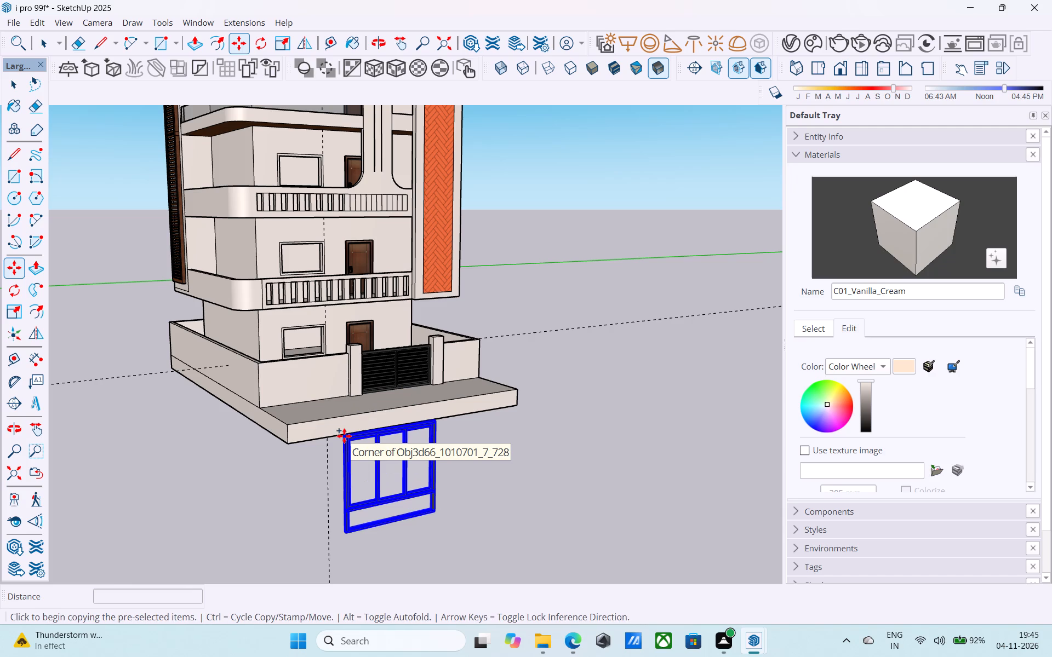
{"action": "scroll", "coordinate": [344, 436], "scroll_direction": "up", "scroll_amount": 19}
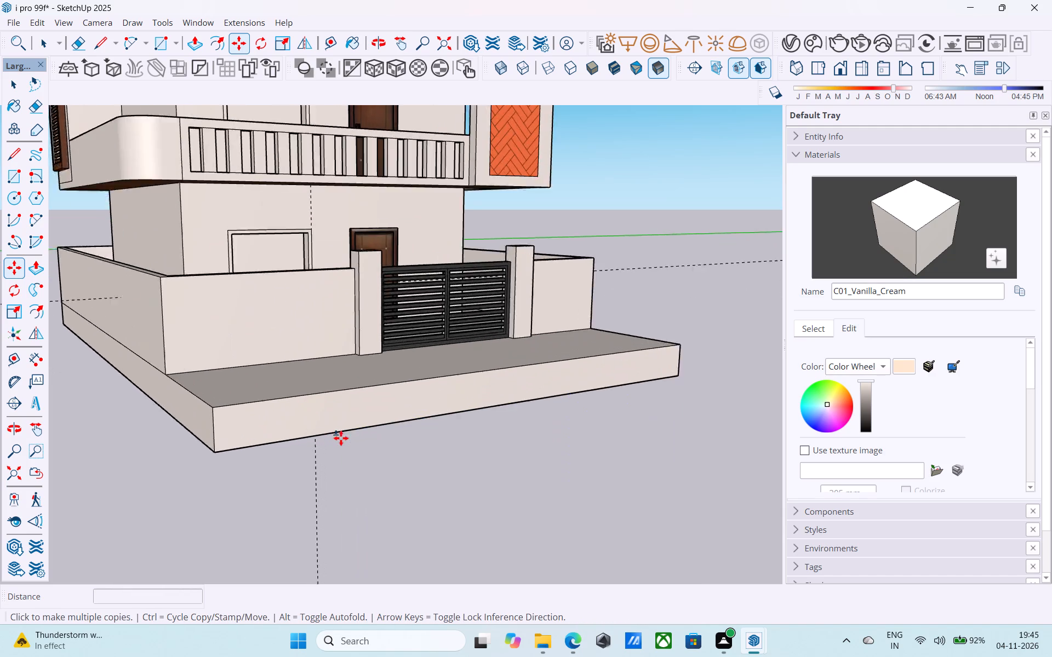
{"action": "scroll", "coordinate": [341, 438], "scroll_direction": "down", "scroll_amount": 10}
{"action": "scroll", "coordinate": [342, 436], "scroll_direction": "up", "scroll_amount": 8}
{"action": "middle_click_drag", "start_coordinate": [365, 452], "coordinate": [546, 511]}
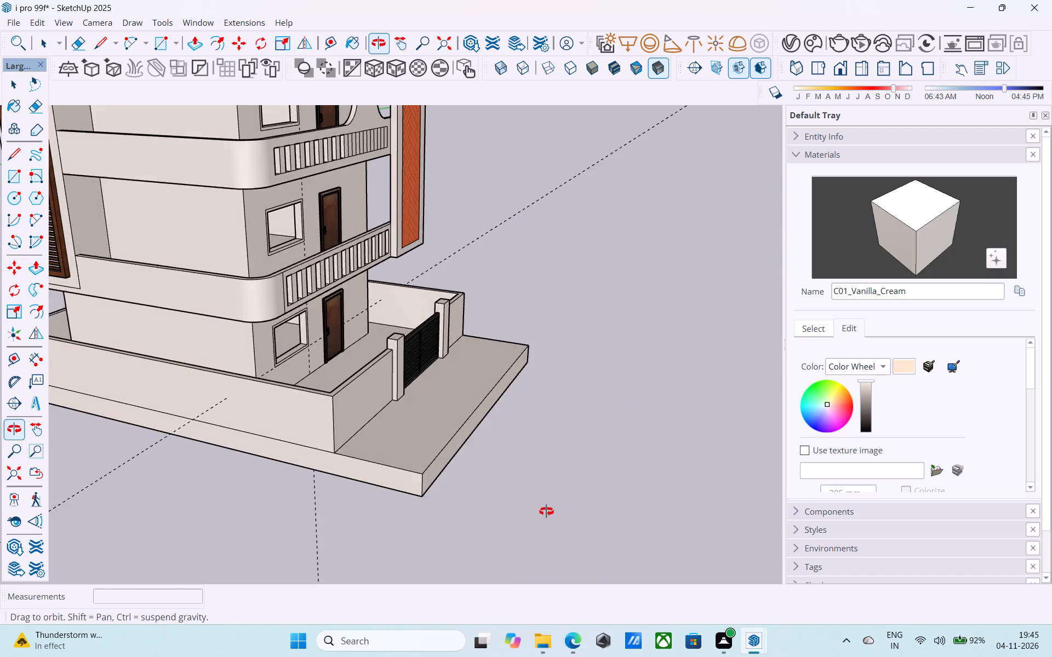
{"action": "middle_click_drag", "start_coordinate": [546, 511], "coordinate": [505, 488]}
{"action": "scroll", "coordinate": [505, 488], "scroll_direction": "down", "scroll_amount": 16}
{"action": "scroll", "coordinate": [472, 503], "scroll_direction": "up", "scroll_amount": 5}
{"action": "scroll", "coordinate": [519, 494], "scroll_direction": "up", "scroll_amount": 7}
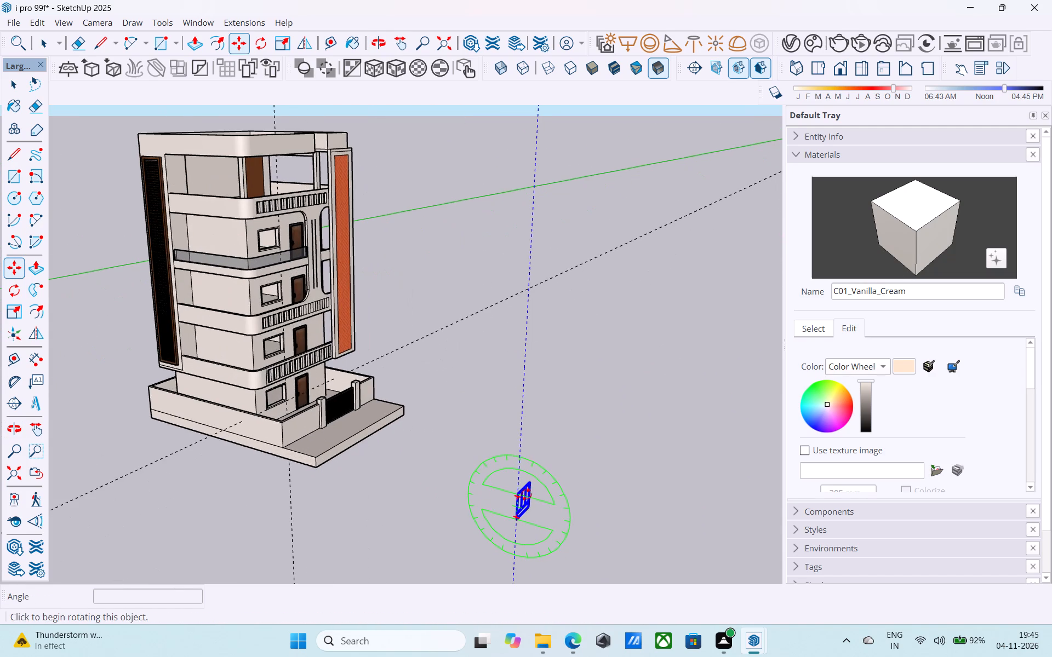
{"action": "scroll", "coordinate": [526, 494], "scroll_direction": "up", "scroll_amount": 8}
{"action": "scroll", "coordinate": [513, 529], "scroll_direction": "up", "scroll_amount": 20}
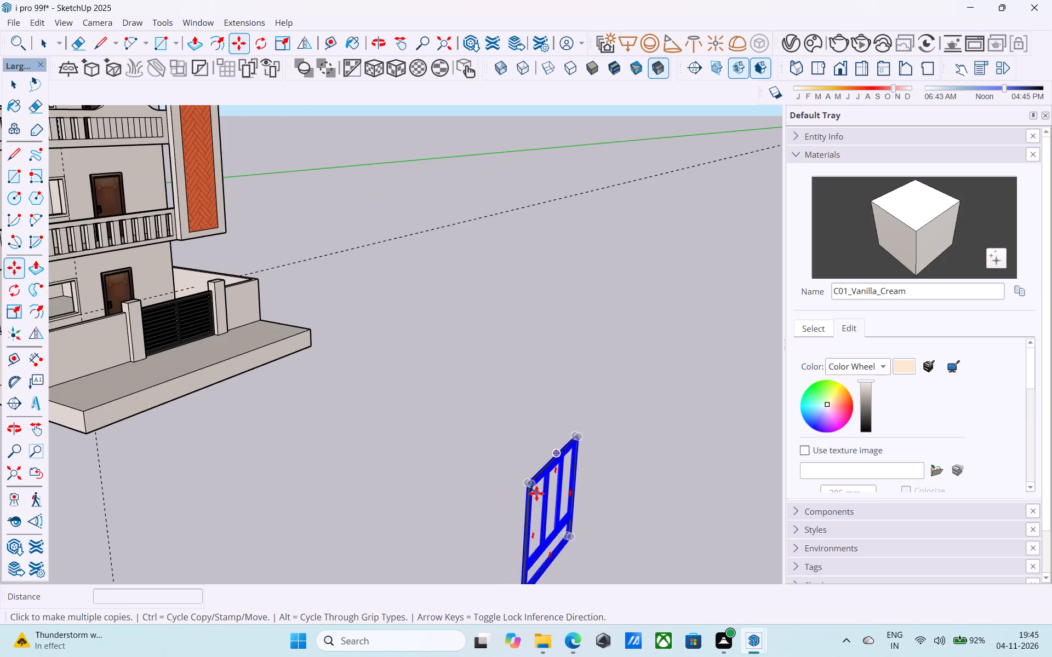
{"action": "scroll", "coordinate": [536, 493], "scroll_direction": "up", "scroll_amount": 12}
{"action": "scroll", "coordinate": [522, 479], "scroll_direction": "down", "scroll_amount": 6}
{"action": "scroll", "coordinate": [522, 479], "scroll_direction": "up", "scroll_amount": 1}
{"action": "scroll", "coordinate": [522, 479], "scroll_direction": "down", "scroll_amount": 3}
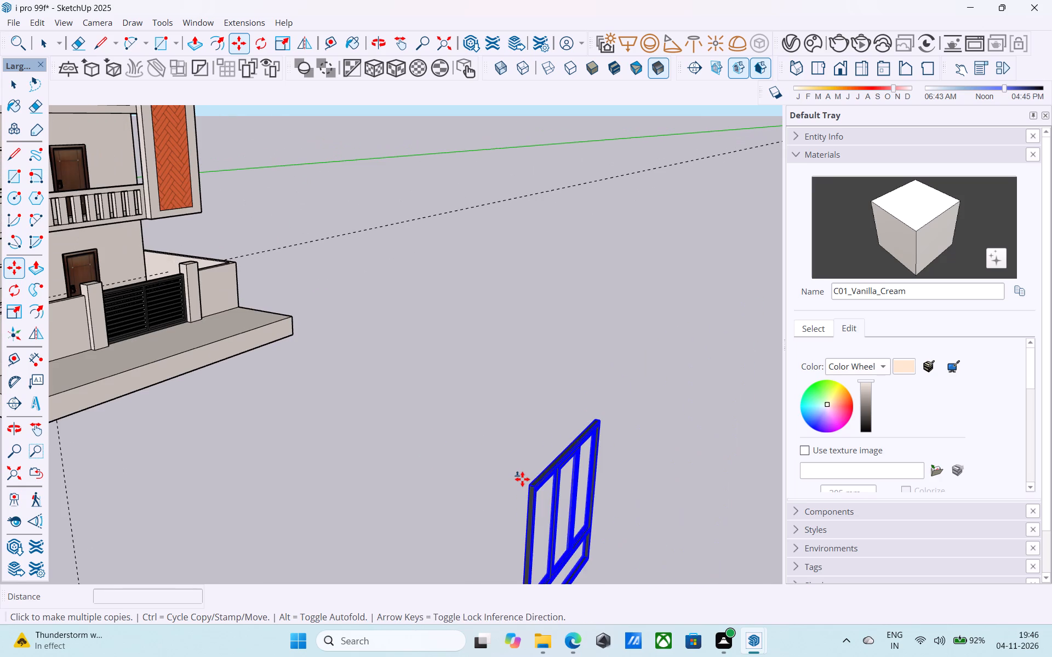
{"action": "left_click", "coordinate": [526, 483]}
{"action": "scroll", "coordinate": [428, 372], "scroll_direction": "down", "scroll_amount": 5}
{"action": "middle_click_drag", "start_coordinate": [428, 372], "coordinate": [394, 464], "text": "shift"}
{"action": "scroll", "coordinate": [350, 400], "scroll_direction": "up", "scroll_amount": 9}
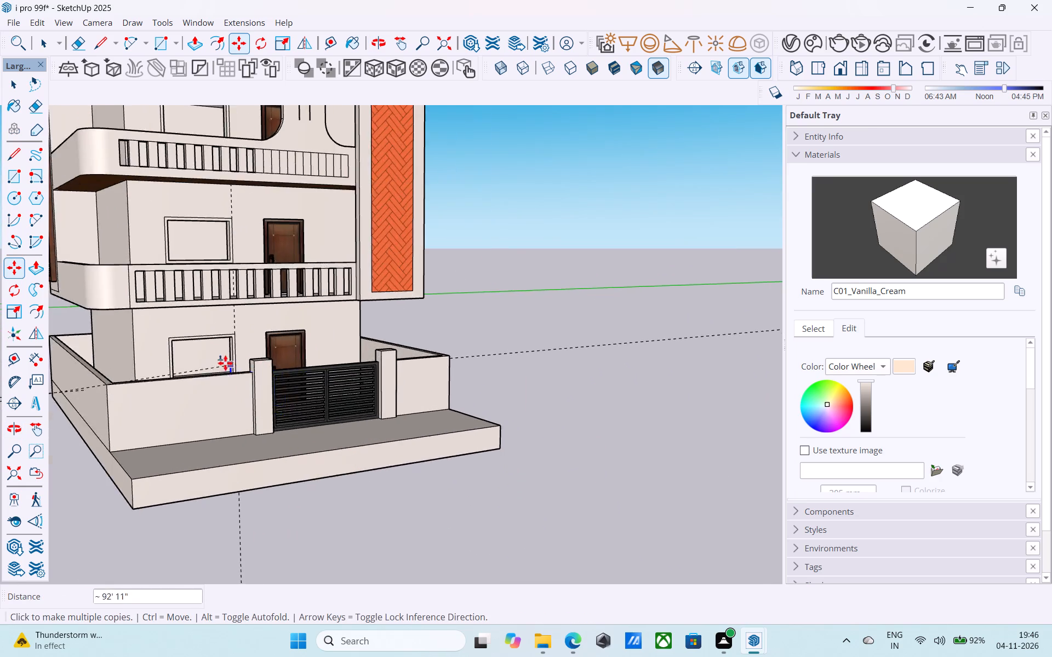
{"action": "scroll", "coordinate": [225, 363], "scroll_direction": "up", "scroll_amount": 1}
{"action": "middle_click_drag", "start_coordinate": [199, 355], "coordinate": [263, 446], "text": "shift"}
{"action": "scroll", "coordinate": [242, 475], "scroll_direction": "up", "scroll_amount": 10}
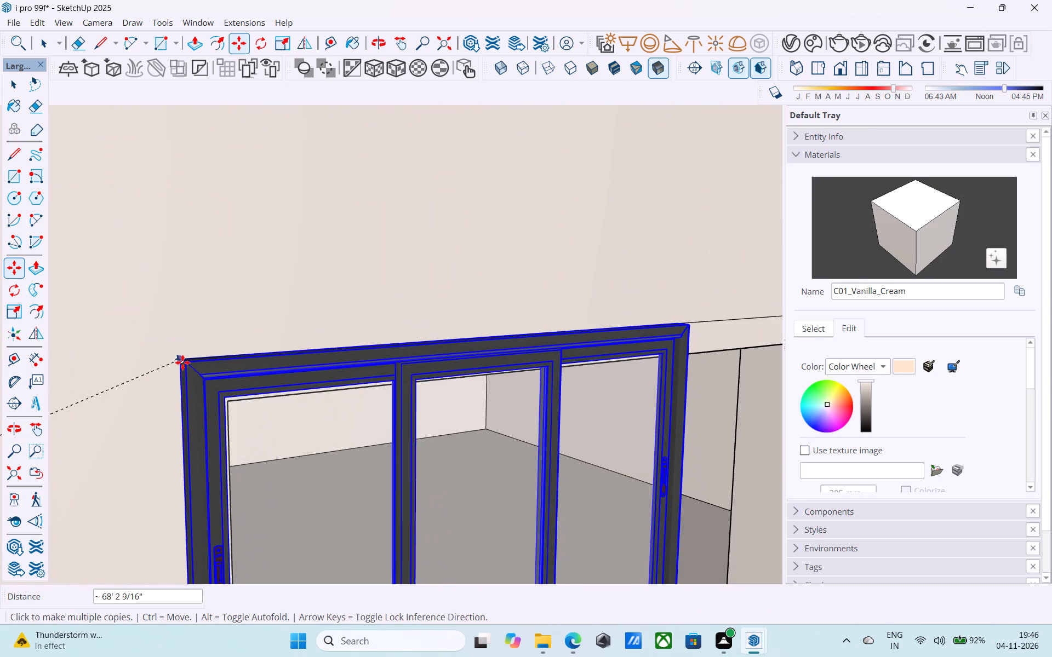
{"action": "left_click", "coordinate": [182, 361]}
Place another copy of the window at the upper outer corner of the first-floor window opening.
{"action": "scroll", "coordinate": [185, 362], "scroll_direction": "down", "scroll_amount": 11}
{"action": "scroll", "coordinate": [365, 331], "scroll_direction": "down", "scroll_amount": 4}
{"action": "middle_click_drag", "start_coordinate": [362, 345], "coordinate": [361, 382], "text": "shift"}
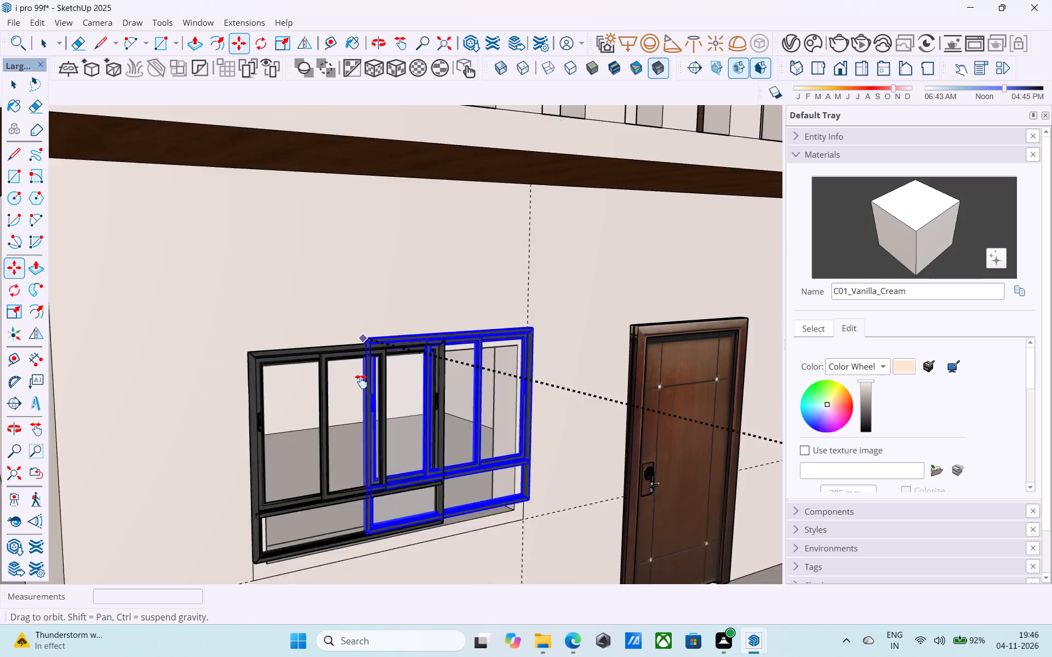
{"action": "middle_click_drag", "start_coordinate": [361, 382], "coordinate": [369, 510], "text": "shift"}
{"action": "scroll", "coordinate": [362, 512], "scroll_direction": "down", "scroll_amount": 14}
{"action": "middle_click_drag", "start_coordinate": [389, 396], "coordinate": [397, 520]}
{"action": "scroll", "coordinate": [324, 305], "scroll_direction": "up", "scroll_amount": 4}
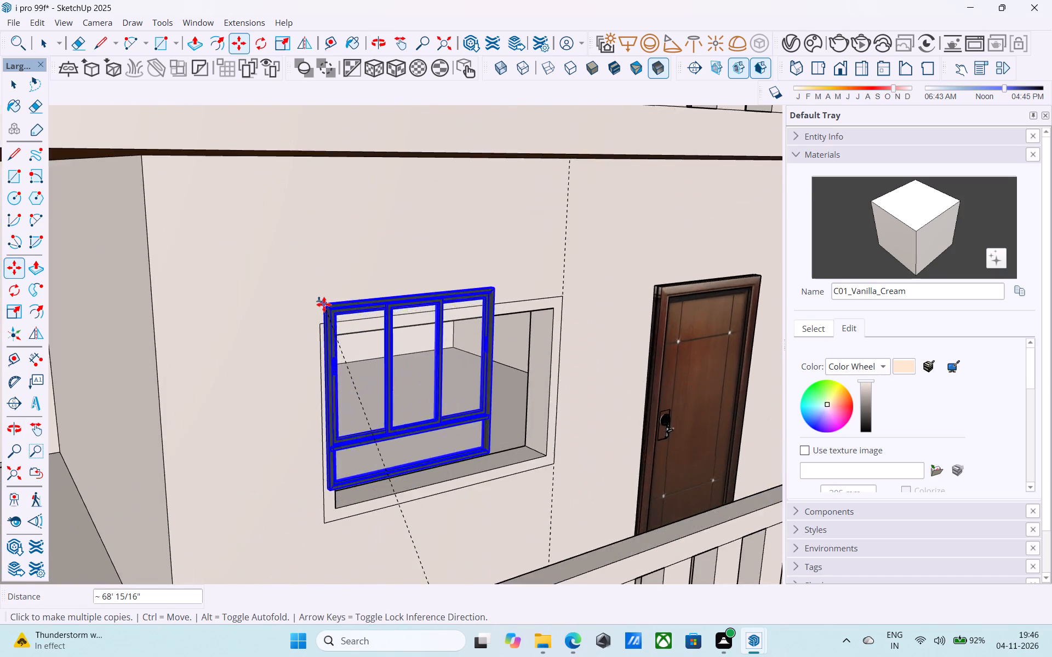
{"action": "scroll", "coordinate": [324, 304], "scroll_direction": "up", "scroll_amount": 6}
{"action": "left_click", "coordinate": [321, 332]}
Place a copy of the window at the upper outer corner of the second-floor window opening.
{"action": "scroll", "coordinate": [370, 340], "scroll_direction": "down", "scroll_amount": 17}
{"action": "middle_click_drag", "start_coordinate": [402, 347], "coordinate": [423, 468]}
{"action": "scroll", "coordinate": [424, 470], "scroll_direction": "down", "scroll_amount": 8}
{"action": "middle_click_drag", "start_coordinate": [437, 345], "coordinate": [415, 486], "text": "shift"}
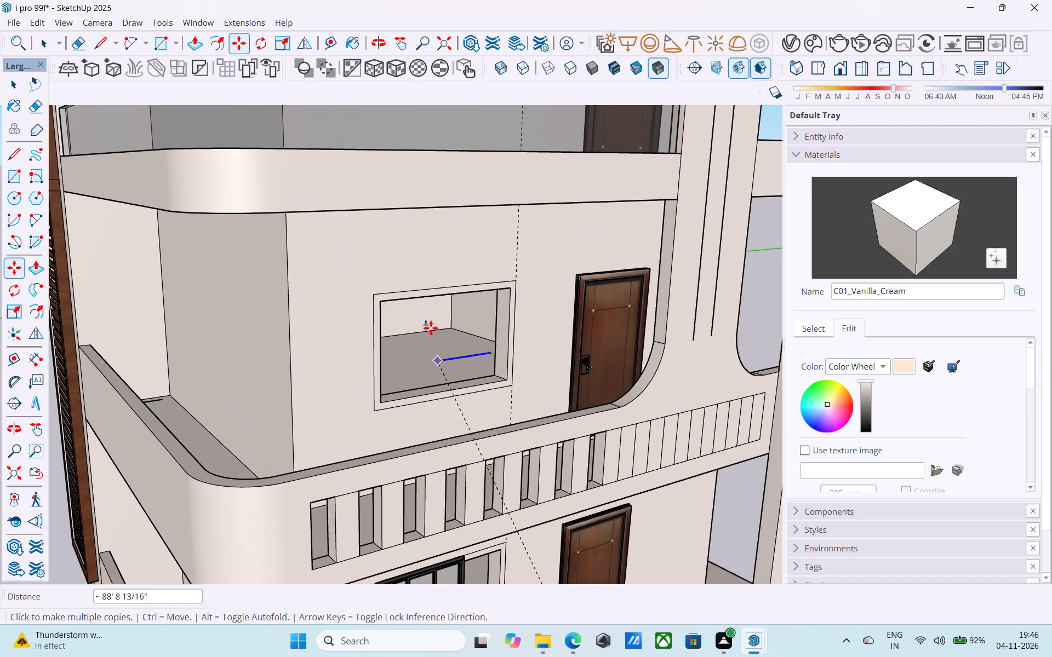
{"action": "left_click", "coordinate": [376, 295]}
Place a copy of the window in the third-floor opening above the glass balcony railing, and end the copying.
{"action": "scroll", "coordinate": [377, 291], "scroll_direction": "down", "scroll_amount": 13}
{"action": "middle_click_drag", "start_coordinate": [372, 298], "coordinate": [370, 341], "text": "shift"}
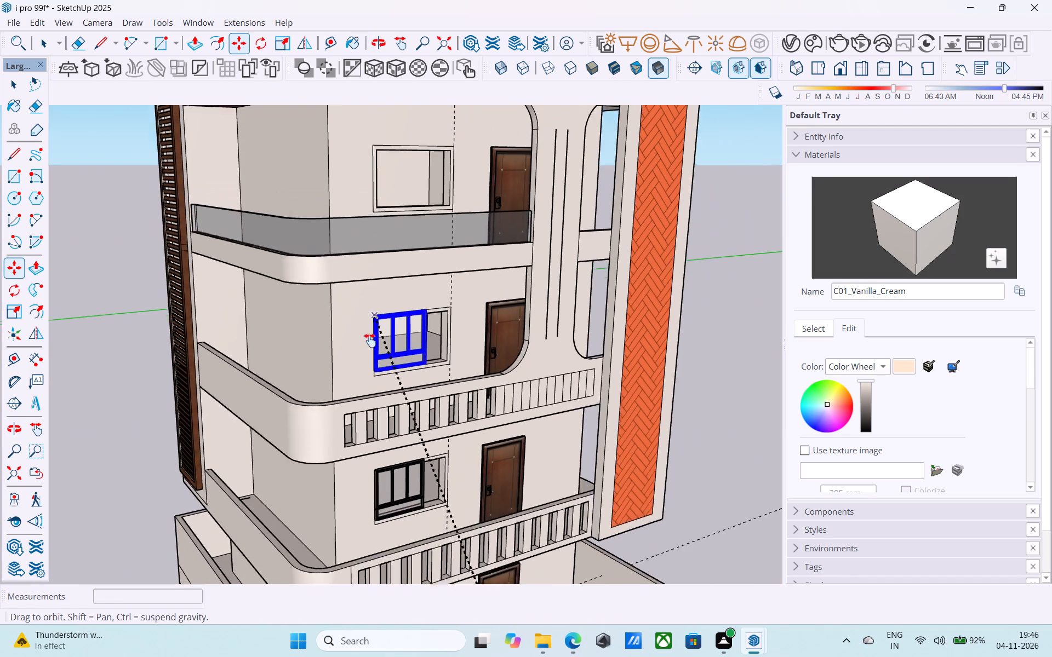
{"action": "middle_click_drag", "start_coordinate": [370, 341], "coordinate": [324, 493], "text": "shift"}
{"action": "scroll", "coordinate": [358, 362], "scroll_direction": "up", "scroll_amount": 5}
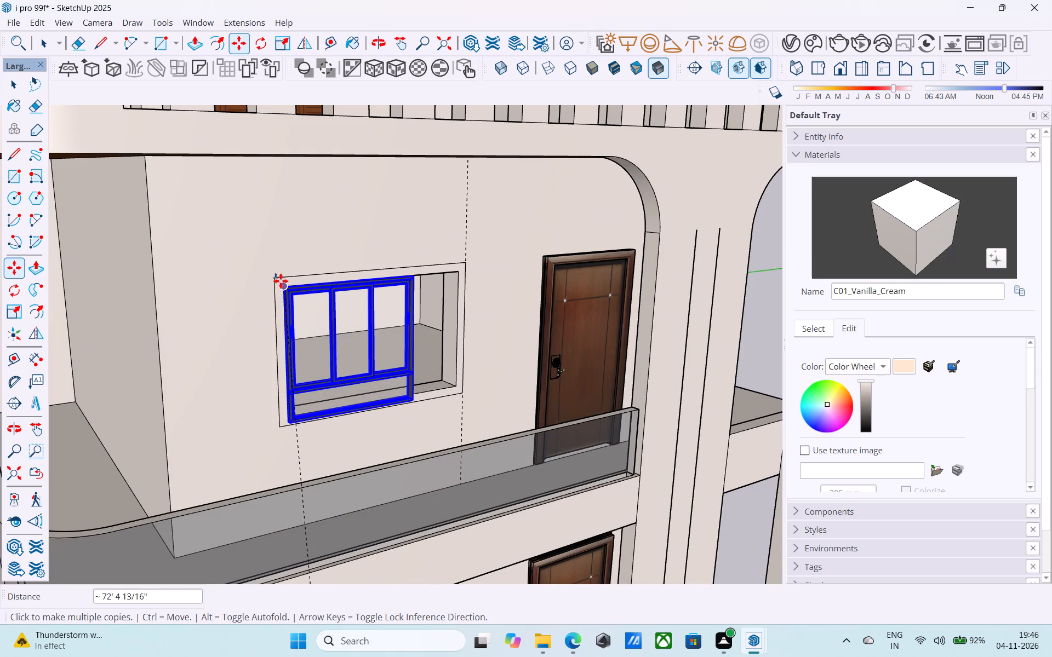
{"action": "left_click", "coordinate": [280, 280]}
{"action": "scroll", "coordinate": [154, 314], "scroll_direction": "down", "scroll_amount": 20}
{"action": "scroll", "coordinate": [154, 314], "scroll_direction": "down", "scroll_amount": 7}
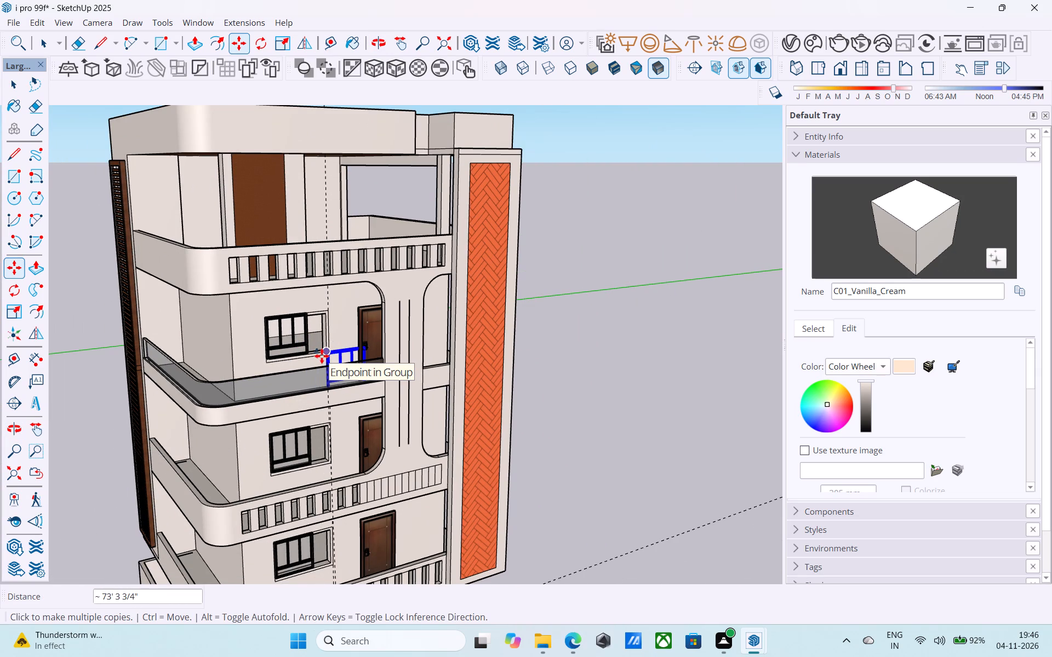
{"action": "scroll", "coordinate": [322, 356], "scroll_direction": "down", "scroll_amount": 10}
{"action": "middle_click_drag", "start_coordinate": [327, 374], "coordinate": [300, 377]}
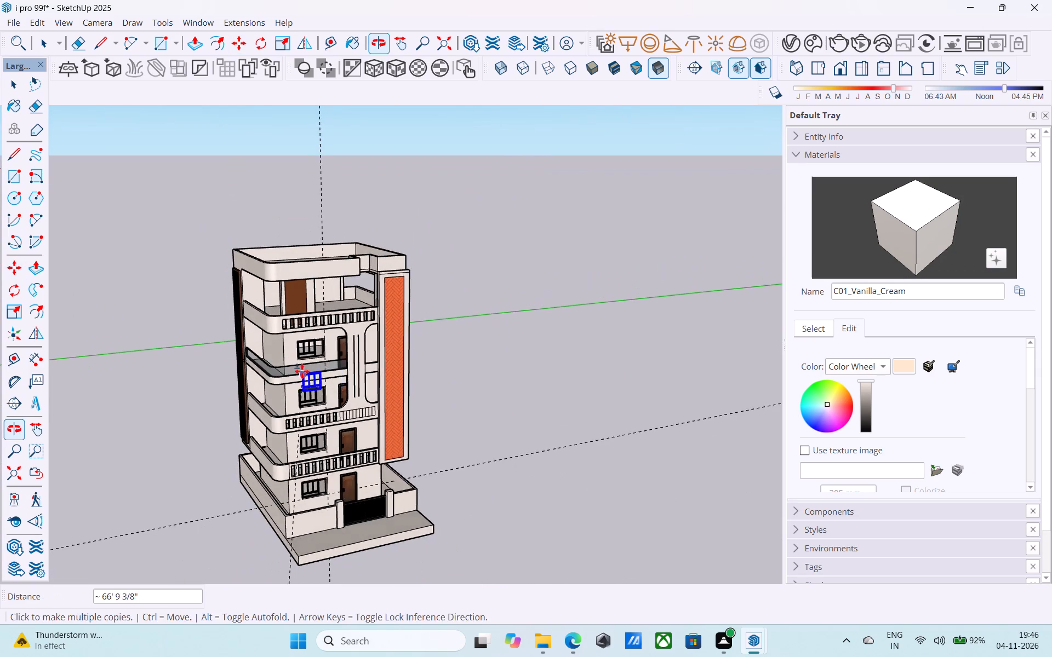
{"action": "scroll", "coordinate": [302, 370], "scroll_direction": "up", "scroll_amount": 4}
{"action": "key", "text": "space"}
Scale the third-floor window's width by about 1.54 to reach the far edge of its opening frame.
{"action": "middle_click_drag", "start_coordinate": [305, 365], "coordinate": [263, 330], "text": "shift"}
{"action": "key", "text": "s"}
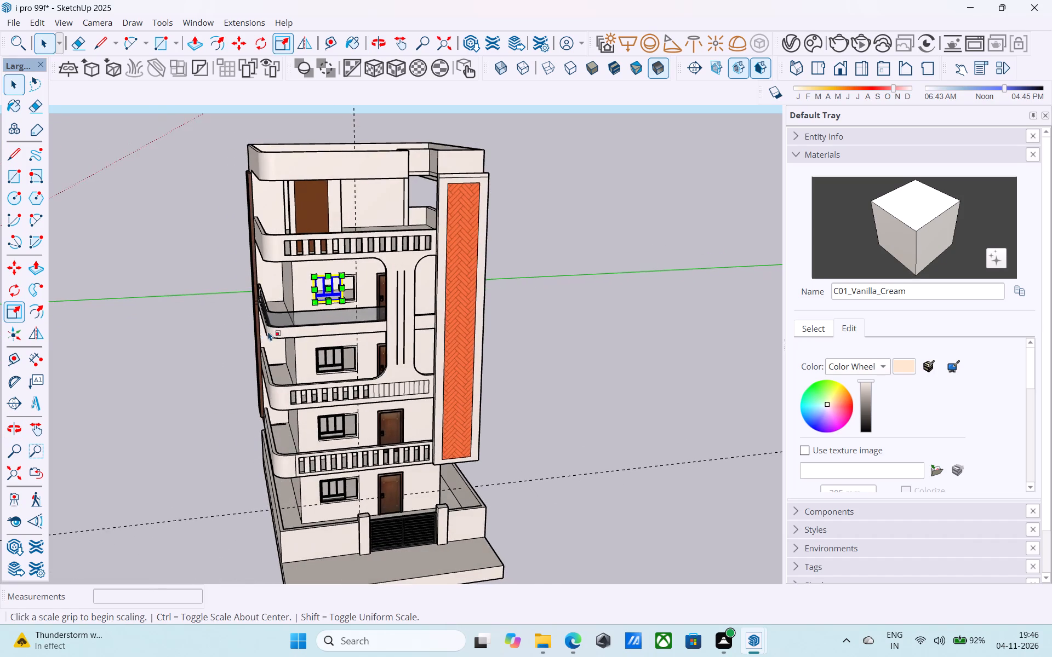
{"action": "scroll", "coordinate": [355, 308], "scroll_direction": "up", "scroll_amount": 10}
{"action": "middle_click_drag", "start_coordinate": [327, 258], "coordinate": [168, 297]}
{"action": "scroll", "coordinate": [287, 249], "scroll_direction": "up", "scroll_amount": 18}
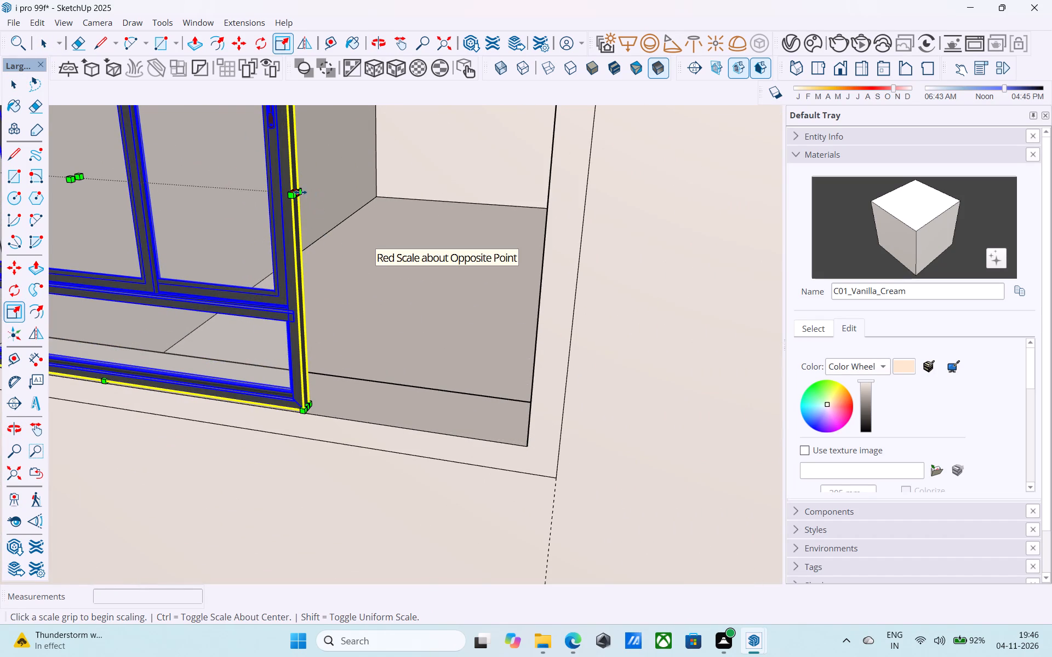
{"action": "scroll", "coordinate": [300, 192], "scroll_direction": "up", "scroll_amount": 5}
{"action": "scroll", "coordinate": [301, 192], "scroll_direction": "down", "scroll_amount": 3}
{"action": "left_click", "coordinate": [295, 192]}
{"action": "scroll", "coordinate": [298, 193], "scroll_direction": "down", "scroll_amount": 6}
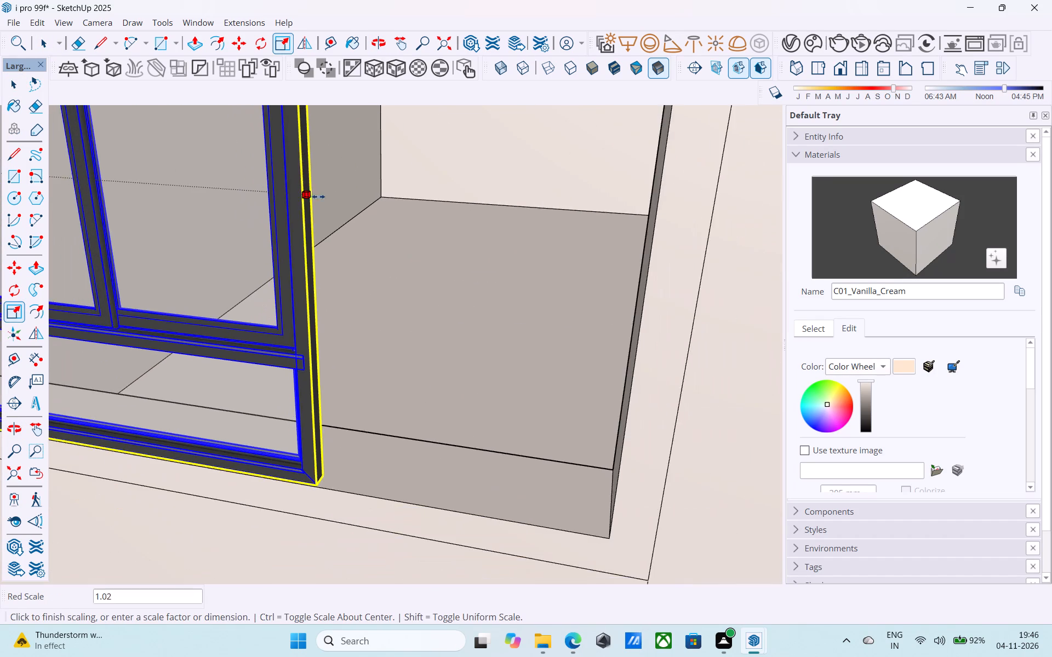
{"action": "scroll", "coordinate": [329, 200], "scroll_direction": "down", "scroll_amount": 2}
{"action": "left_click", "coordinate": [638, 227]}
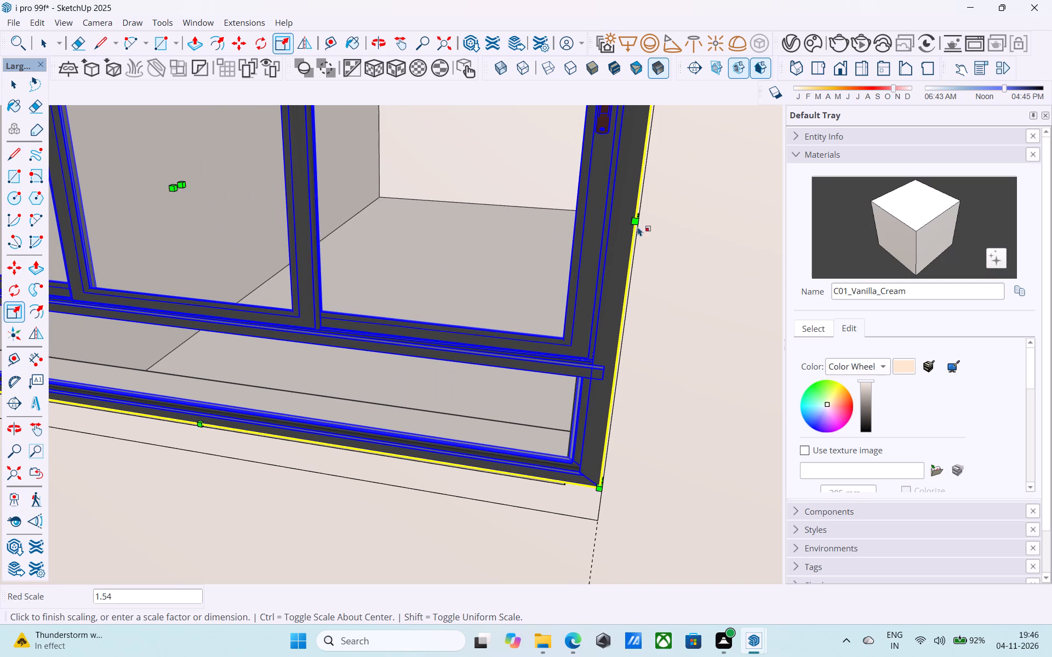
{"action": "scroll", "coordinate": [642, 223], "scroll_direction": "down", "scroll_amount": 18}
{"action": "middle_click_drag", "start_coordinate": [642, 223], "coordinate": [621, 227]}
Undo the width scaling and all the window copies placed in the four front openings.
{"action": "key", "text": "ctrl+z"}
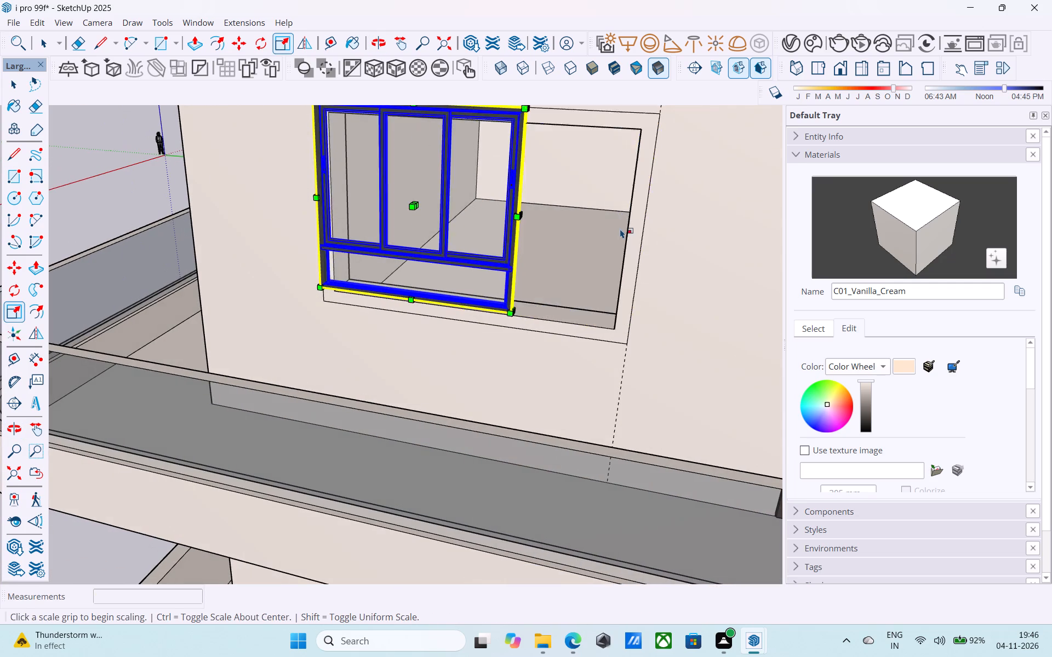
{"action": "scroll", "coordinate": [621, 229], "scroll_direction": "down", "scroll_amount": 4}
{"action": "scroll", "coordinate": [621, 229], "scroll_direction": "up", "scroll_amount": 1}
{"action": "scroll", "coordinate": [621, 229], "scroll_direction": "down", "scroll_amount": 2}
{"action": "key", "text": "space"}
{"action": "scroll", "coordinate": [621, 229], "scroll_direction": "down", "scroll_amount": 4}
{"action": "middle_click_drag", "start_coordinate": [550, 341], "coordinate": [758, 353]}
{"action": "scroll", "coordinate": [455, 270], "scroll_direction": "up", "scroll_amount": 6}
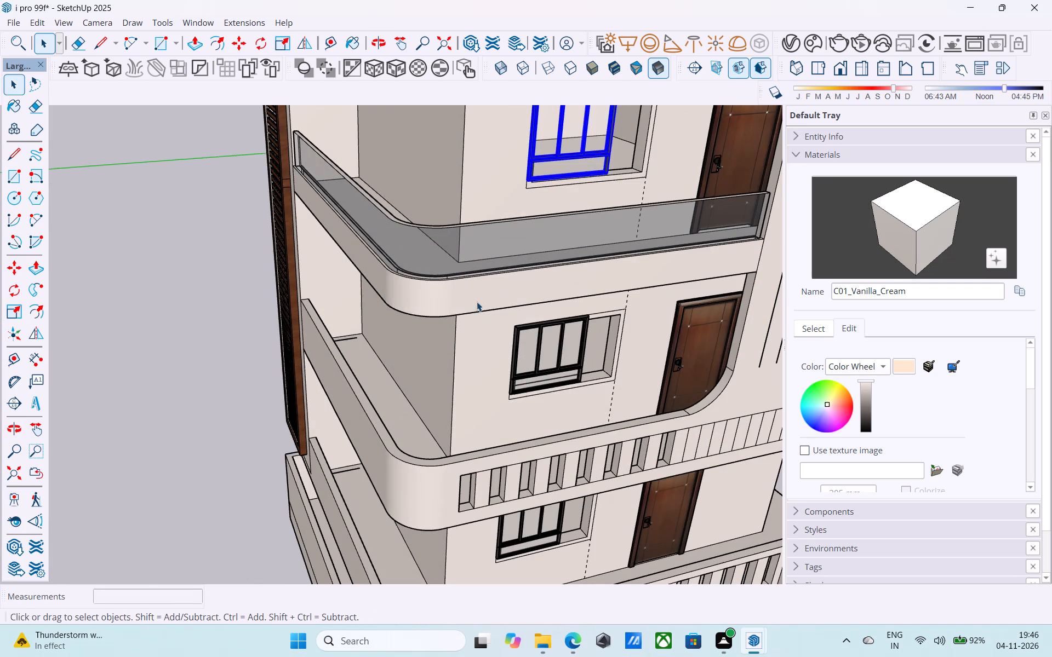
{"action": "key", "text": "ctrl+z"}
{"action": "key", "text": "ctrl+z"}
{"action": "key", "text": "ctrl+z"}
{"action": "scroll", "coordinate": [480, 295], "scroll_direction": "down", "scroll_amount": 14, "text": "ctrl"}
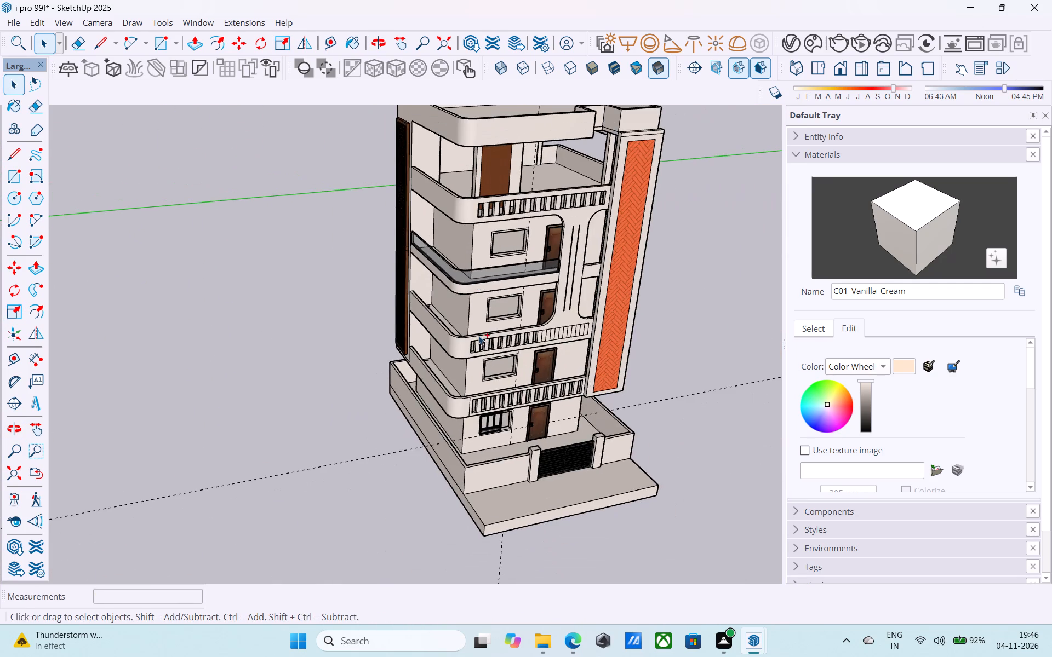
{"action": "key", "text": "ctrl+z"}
Move the original three-pane window by its upper outer corner to the matching frame corner of the ground-floor window opening.
{"action": "scroll", "coordinate": [479, 309], "scroll_direction": "down", "scroll_amount": 7}
{"action": "middle_click_drag", "start_coordinate": [454, 407], "coordinate": [466, 264], "text": "shift"}
{"action": "scroll", "coordinate": [488, 277], "scroll_direction": "up", "scroll_amount": 13}
{"action": "middle_click_drag", "start_coordinate": [598, 347], "coordinate": [702, 378]}
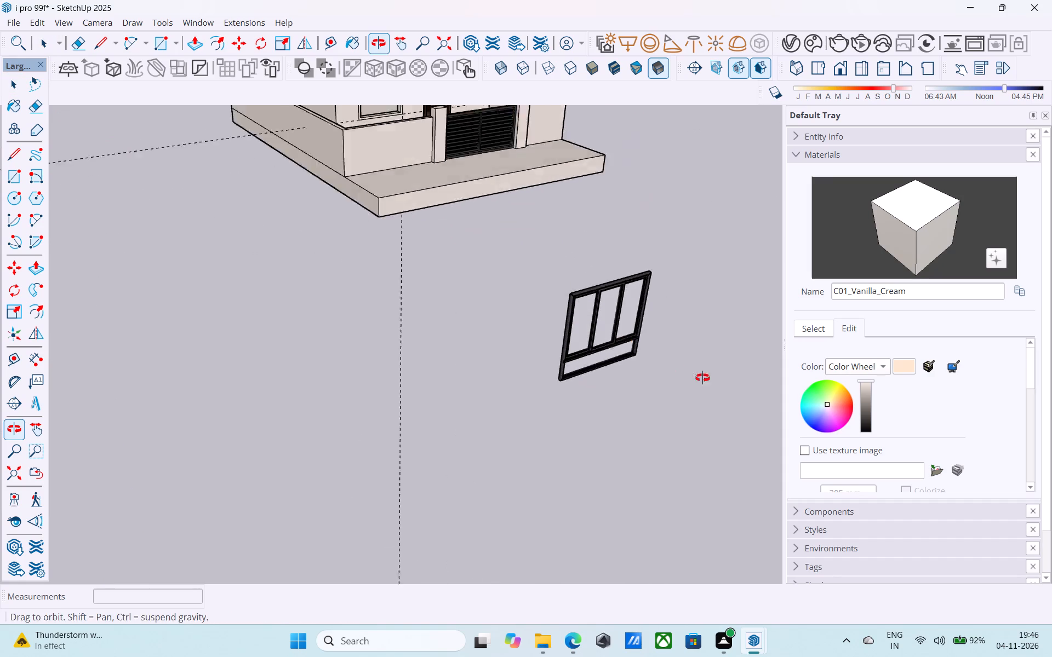
{"action": "middle_click_drag", "start_coordinate": [702, 378], "coordinate": [794, 388]}
{"action": "scroll", "coordinate": [469, 255], "scroll_direction": "up", "scroll_amount": 5}
{"action": "scroll", "coordinate": [503, 248], "scroll_direction": "down", "scroll_amount": 6}
{"action": "middle_click_drag", "start_coordinate": [550, 286], "coordinate": [525, 294]}
{"action": "left_click_drag", "start_coordinate": [628, 330], "coordinate": [575, 276]}
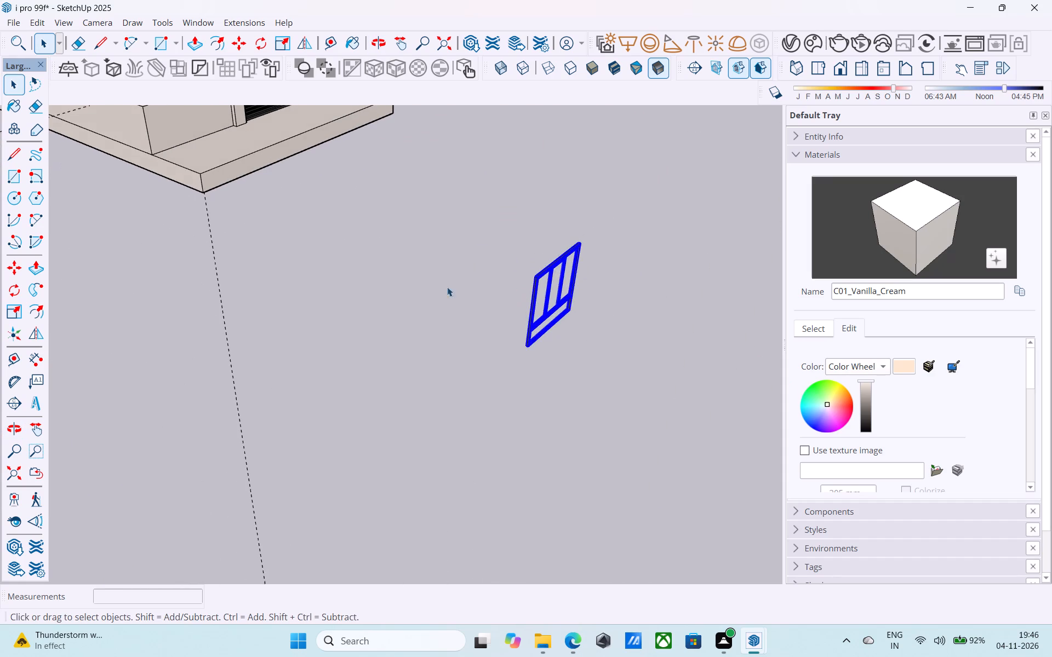
{"action": "scroll", "coordinate": [546, 330], "scroll_direction": "up", "scroll_amount": 5}
{"action": "scroll", "coordinate": [522, 255], "scroll_direction": "up", "scroll_amount": 6}
{"action": "key", "text": "m"}
{"action": "left_click", "coordinate": [722, 259]}
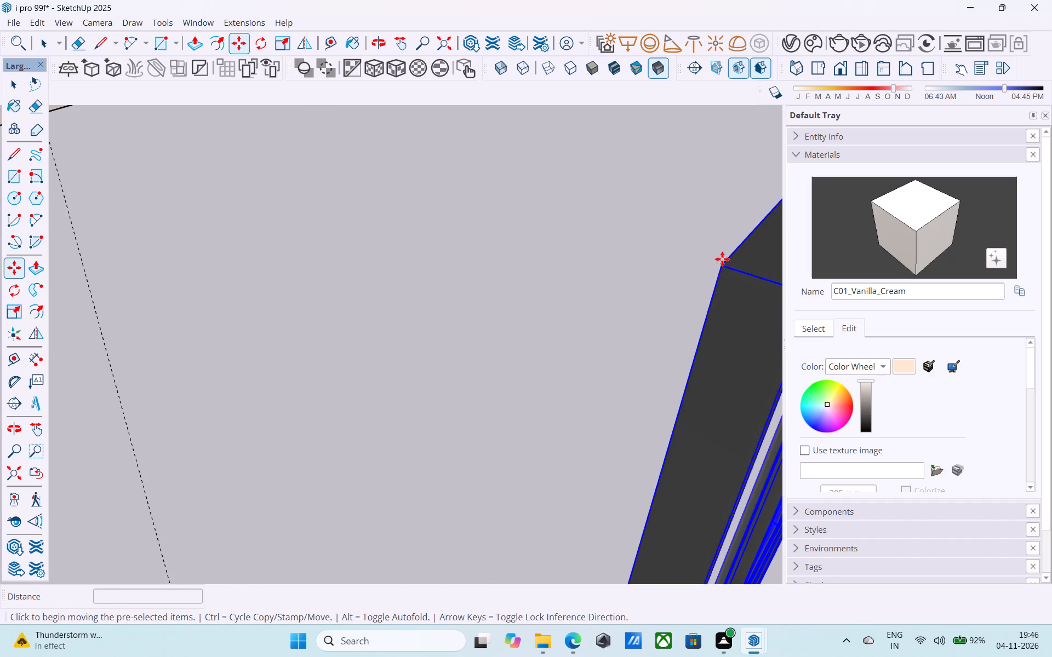
{"action": "scroll", "coordinate": [644, 199], "scroll_direction": "down", "scroll_amount": 20}
{"action": "scroll", "coordinate": [644, 199], "scroll_direction": "down", "scroll_amount": 6}
{"action": "scroll", "coordinate": [619, 208], "scroll_direction": "up", "scroll_amount": 1}
{"action": "scroll", "coordinate": [598, 208], "scroll_direction": "down", "scroll_amount": 20}
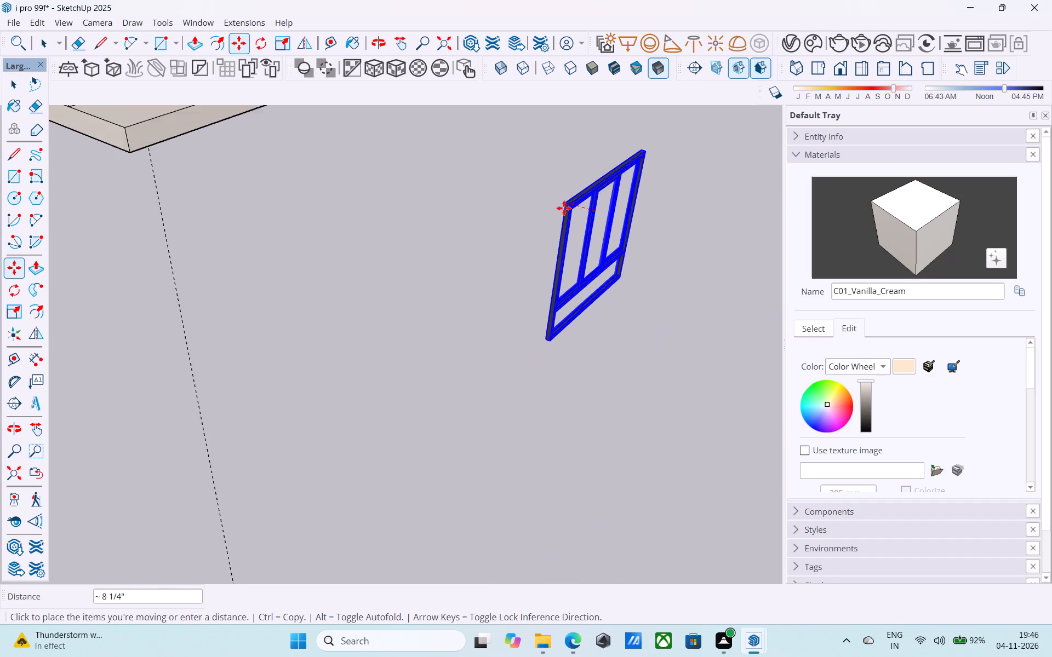
{"action": "scroll", "coordinate": [564, 208], "scroll_direction": "down", "scroll_amount": 20}
{"action": "scroll", "coordinate": [564, 208], "scroll_direction": "down", "scroll_amount": 20}
{"action": "middle_click_drag", "start_coordinate": [547, 227], "coordinate": [490, 407], "text": "shift"}
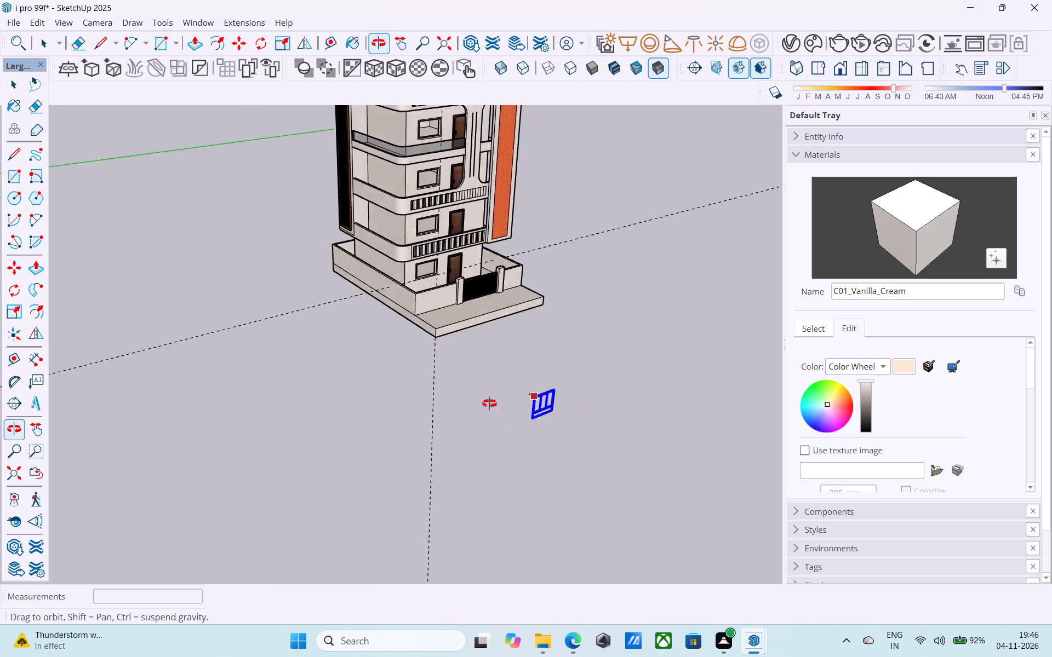
{"action": "scroll", "coordinate": [471, 285], "scroll_direction": "up", "scroll_amount": 20}
{"action": "scroll", "coordinate": [471, 285], "scroll_direction": "up", "scroll_amount": 11}
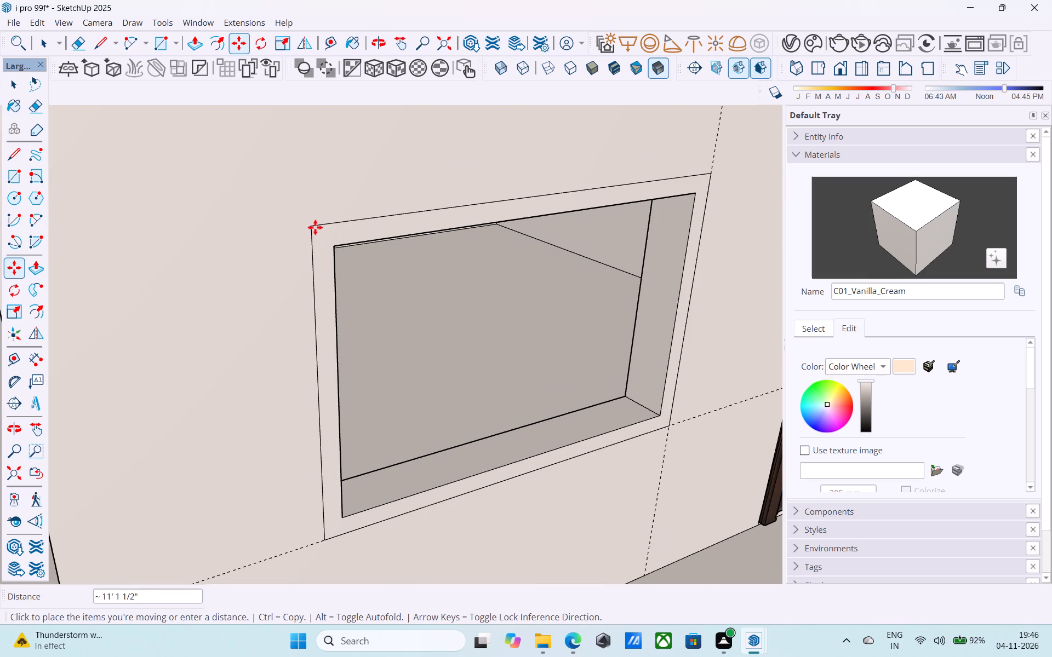
{"action": "left_click", "coordinate": [313, 227]}
Scale the ground-floor window's width to reach the far vertical edge of its opening frame.
{"action": "middle_click_drag", "start_coordinate": [319, 226], "coordinate": [247, 228]}
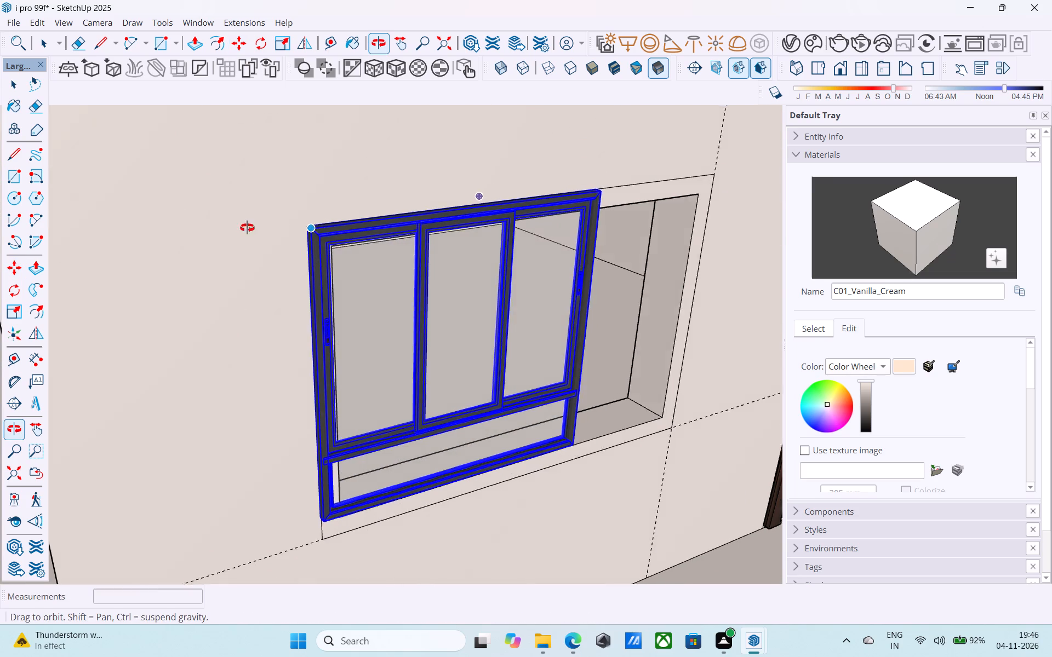
{"action": "middle_click_drag", "start_coordinate": [247, 228], "coordinate": [83, 227]}
{"action": "scroll", "coordinate": [420, 260], "scroll_direction": "down", "scroll_amount": 2}
{"action": "middle_click_drag", "start_coordinate": [420, 260], "coordinate": [331, 208], "text": "shift"}
{"action": "key", "text": "s"}
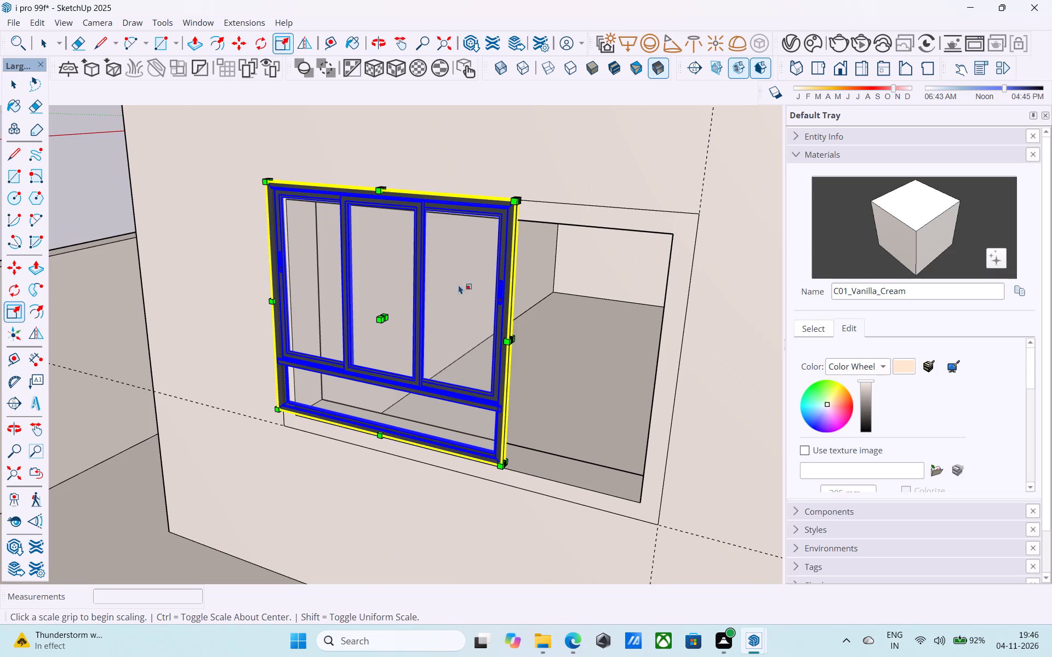
{"action": "scroll", "coordinate": [509, 338], "scroll_direction": "up", "scroll_amount": 9}
{"action": "left_click", "coordinate": [482, 329]}
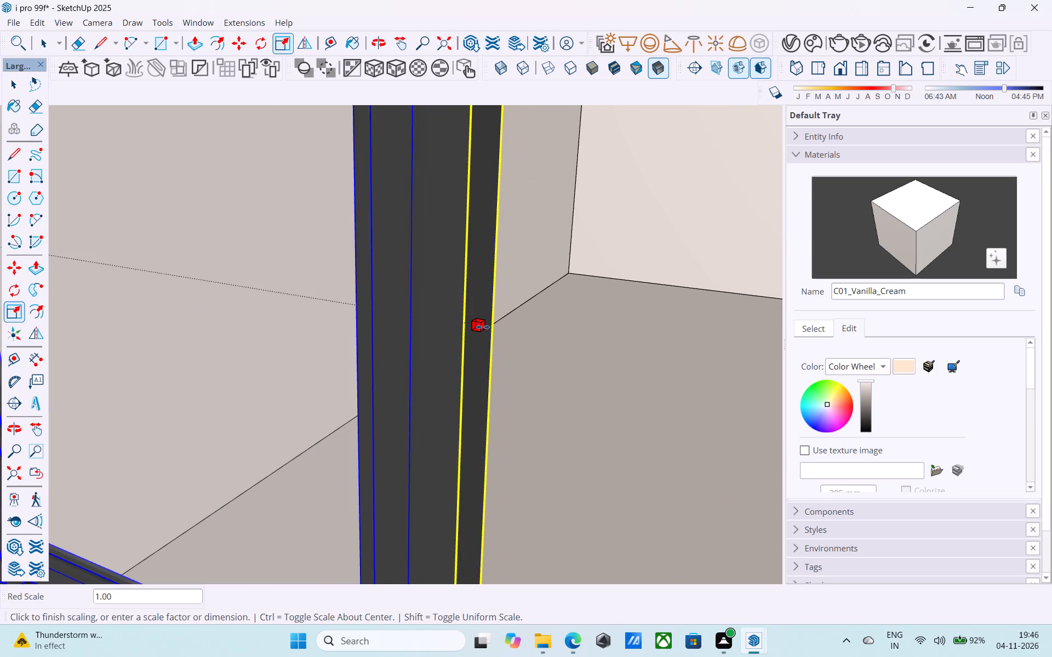
{"action": "scroll", "coordinate": [483, 327], "scroll_direction": "down", "scroll_amount": 20}
{"action": "scroll", "coordinate": [483, 327], "scroll_direction": "down", "scroll_amount": 2}
{"action": "scroll", "coordinate": [483, 322], "scroll_direction": "up", "scroll_amount": 4}
{"action": "scroll", "coordinate": [483, 322], "scroll_direction": "down", "scroll_amount": 13}
{"action": "scroll", "coordinate": [481, 325], "scroll_direction": "up", "scroll_amount": 1}
{"action": "scroll", "coordinate": [481, 325], "scroll_direction": "down", "scroll_amount": 12}
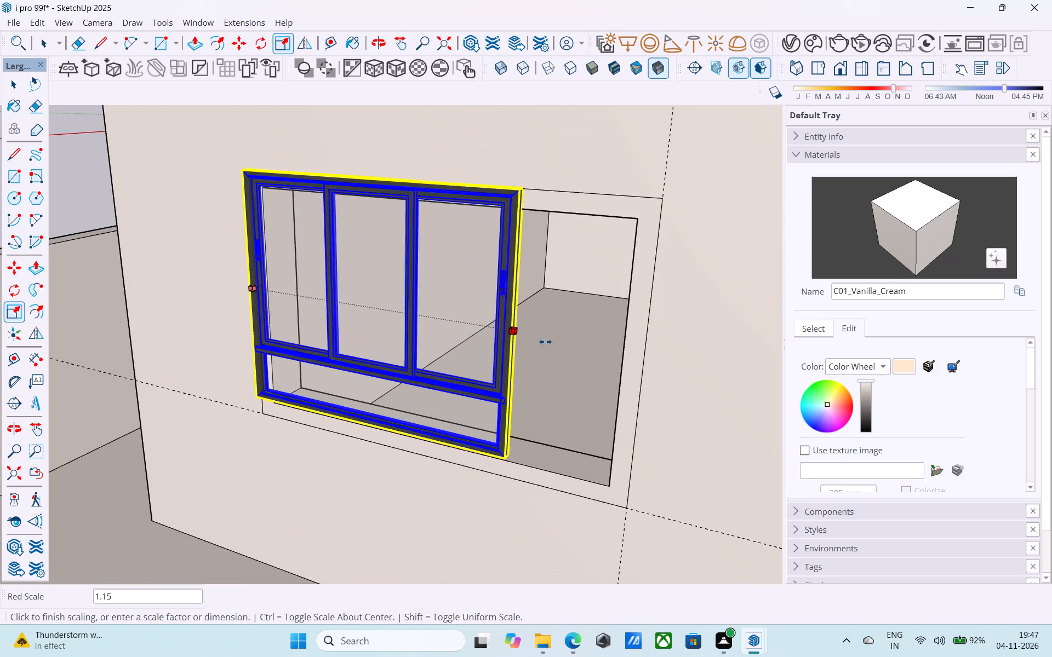
{"action": "left_click", "coordinate": [645, 349]}
Scale the ground-floor window's height downward by about 1.09 to meet the lower edge of the opening frame.
{"action": "middle_click_drag", "start_coordinate": [541, 351], "coordinate": [490, 316]}
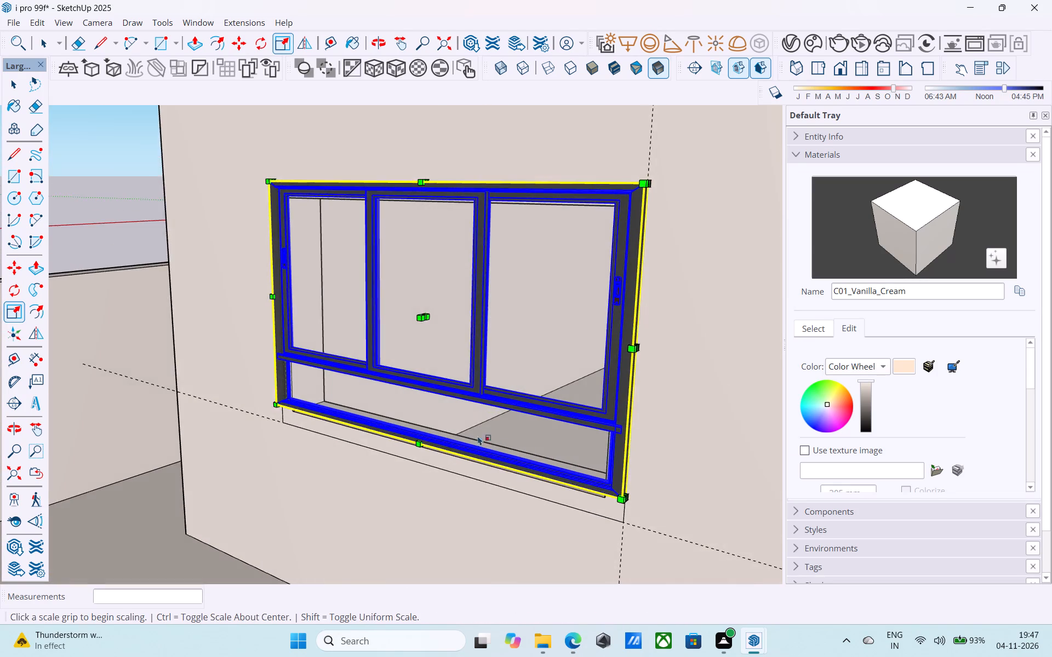
{"action": "scroll", "coordinate": [481, 445], "scroll_direction": "up", "scroll_amount": 10}
{"action": "middle_click_drag", "start_coordinate": [421, 466], "coordinate": [347, 384]}
{"action": "scroll", "coordinate": [409, 458], "scroll_direction": "up", "scroll_amount": 1}
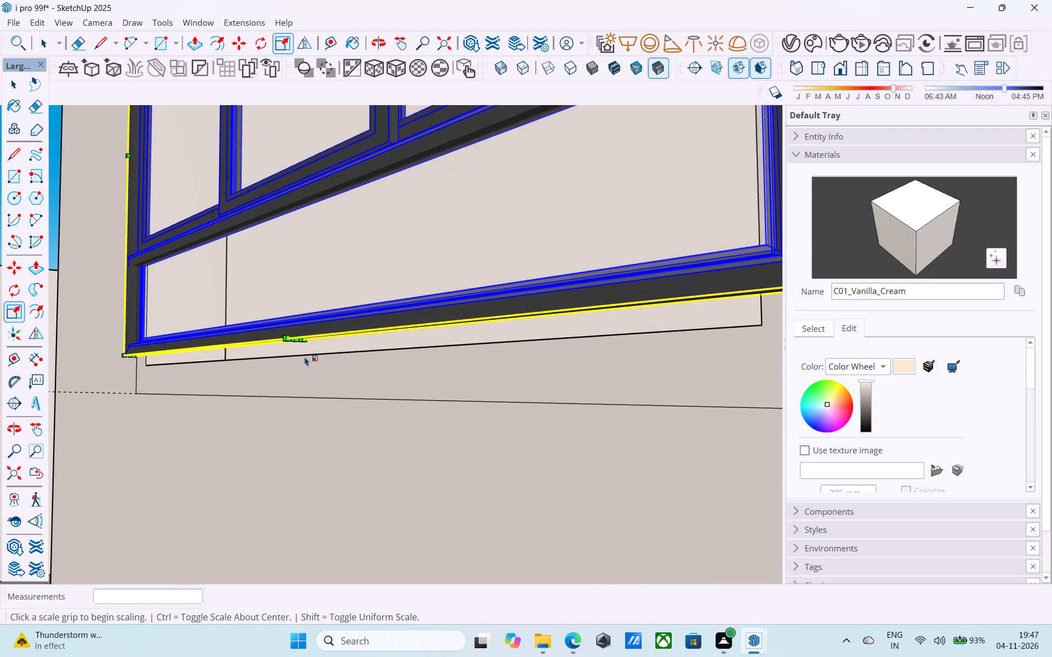
{"action": "left_click", "coordinate": [296, 342]}
{"action": "left_click", "coordinate": [313, 397]}
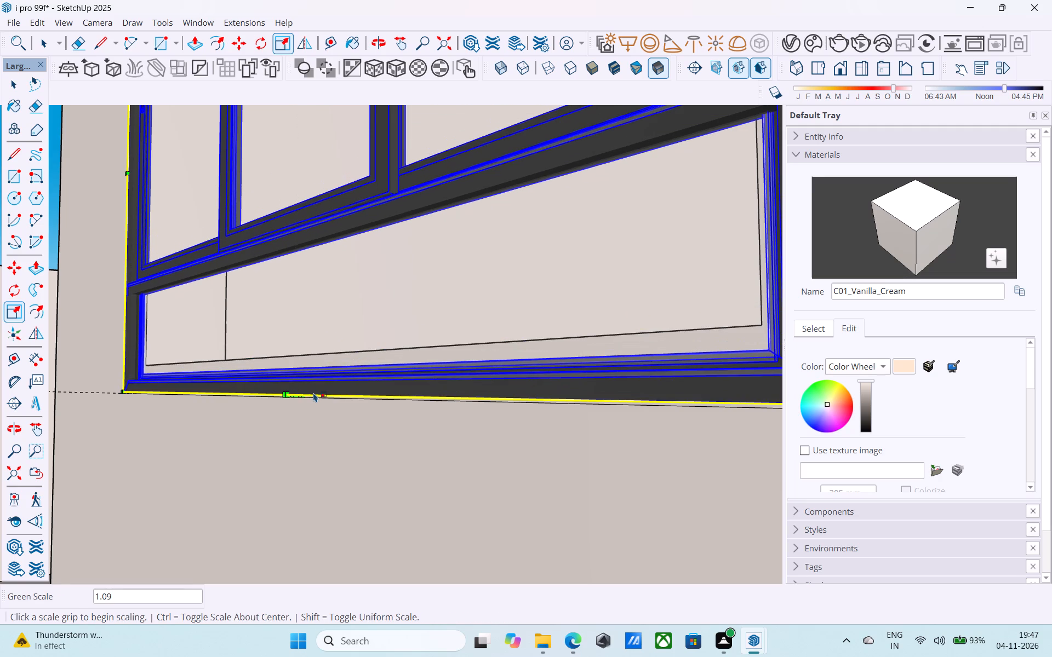
{"action": "key", "text": "space"}
Copy the fitted window by its upper outer corner to the matching frame corner of the first-floor opening.
{"action": "middle_click_drag", "start_coordinate": [313, 392], "coordinate": [406, 492]}
{"action": "scroll", "coordinate": [353, 447], "scroll_direction": "down", "scroll_amount": 8}
{"action": "scroll", "coordinate": [347, 439], "scroll_direction": "up", "scroll_amount": 1}
{"action": "scroll", "coordinate": [347, 439], "scroll_direction": "down", "scroll_amount": 4}
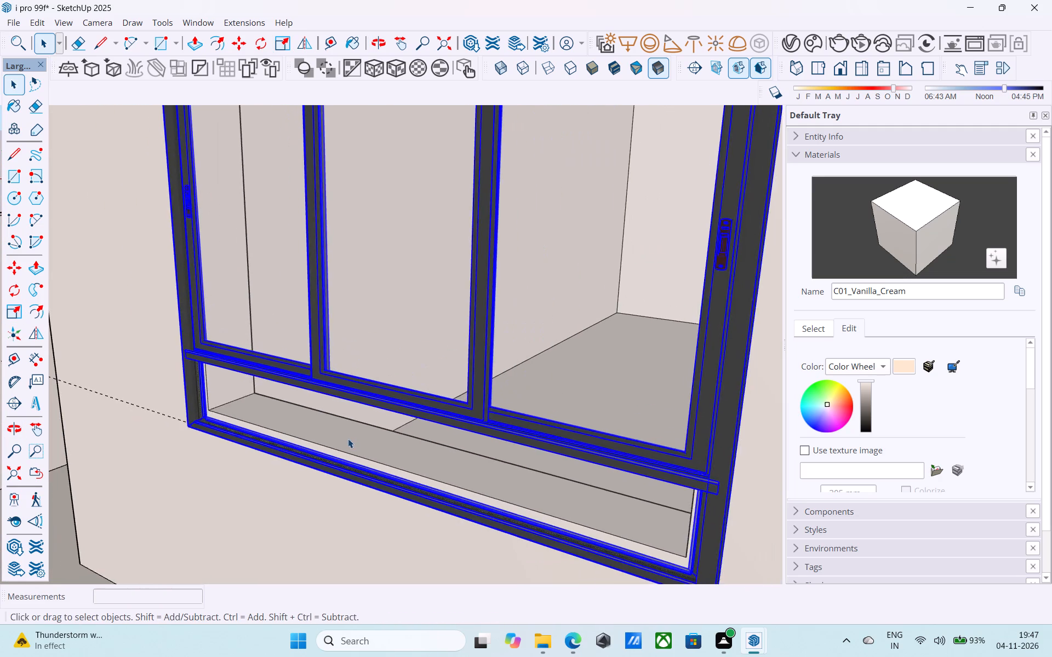
{"action": "scroll", "coordinate": [348, 439], "scroll_direction": "down", "scroll_amount": 20}
{"action": "scroll", "coordinate": [348, 439], "scroll_direction": "down", "scroll_amount": 7}
{"action": "middle_click_drag", "start_coordinate": [361, 438], "coordinate": [498, 483]}
{"action": "key", "text": "m"}
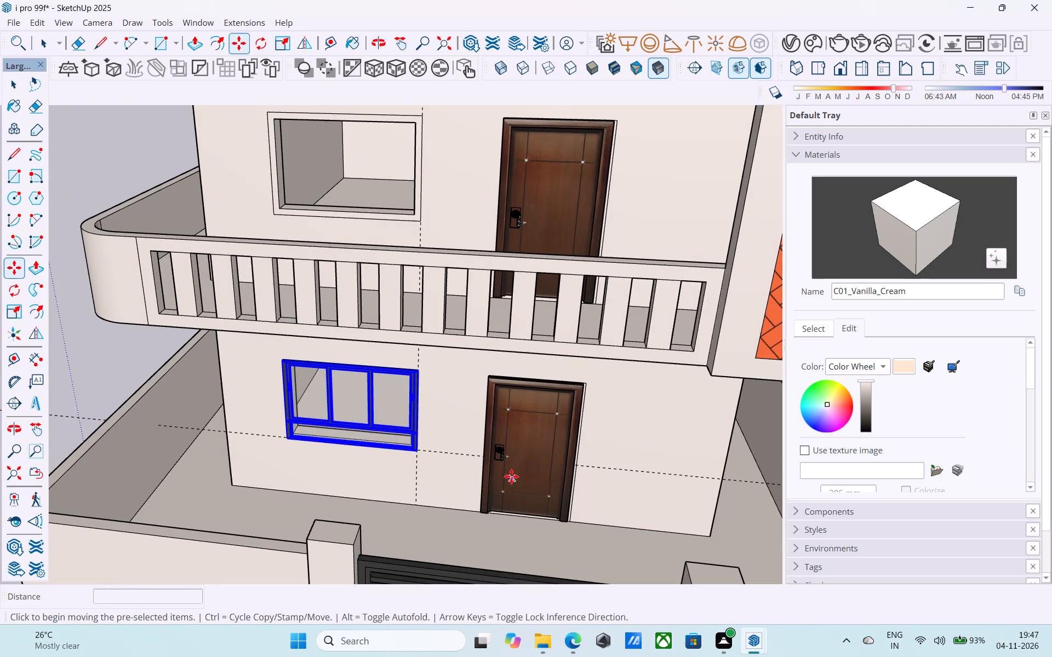
{"action": "middle_click_drag", "start_coordinate": [266, 366], "coordinate": [494, 373]}
{"action": "scroll", "coordinate": [338, 404], "scroll_direction": "up", "scroll_amount": 6}
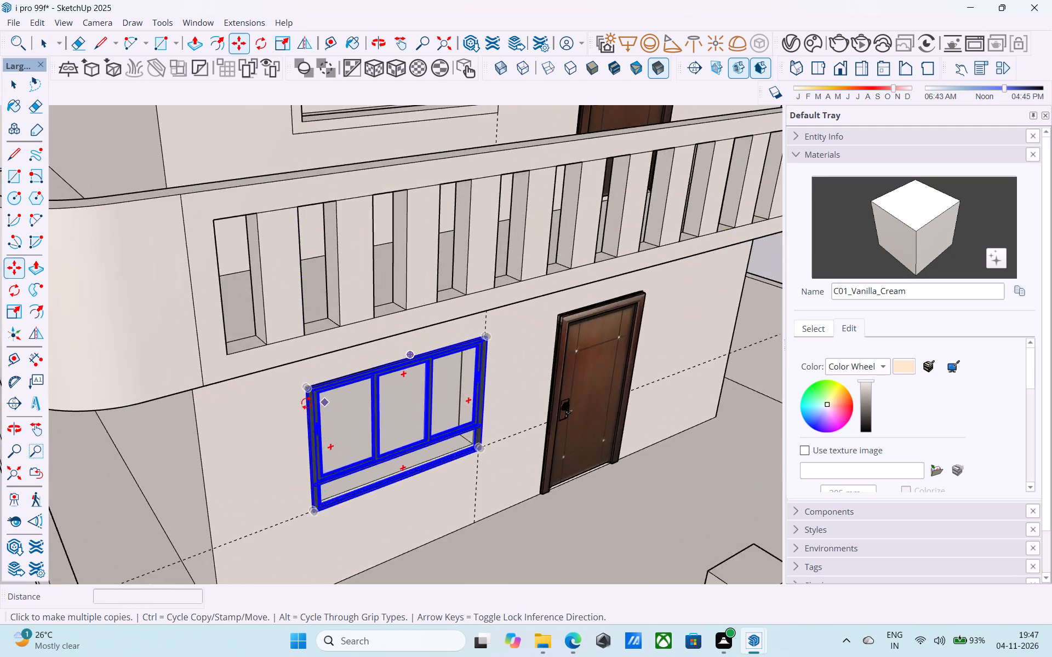
{"action": "scroll", "coordinate": [306, 403], "scroll_direction": "up", "scroll_amount": 20}
{"action": "scroll", "coordinate": [306, 403], "scroll_direction": "up", "scroll_amount": 2}
{"action": "left_click", "coordinate": [321, 321]}
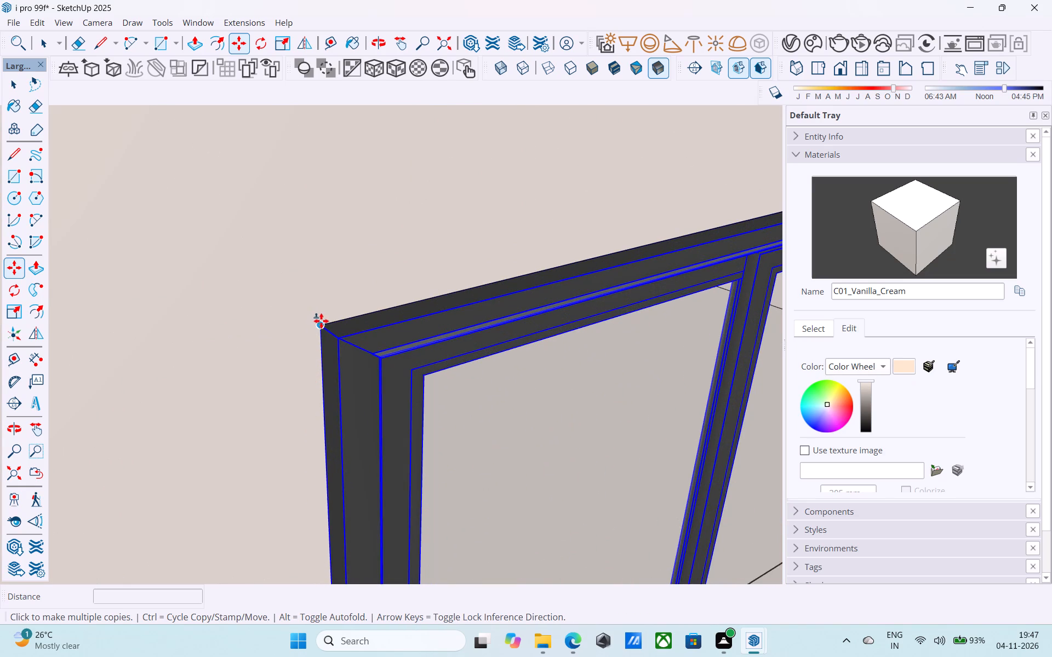
{"action": "scroll", "coordinate": [369, 260], "scroll_direction": "down", "scroll_amount": 7}
{"action": "scroll", "coordinate": [369, 260], "scroll_direction": "down", "scroll_amount": 20}
{"action": "scroll", "coordinate": [369, 260], "scroll_direction": "down", "scroll_amount": 10}
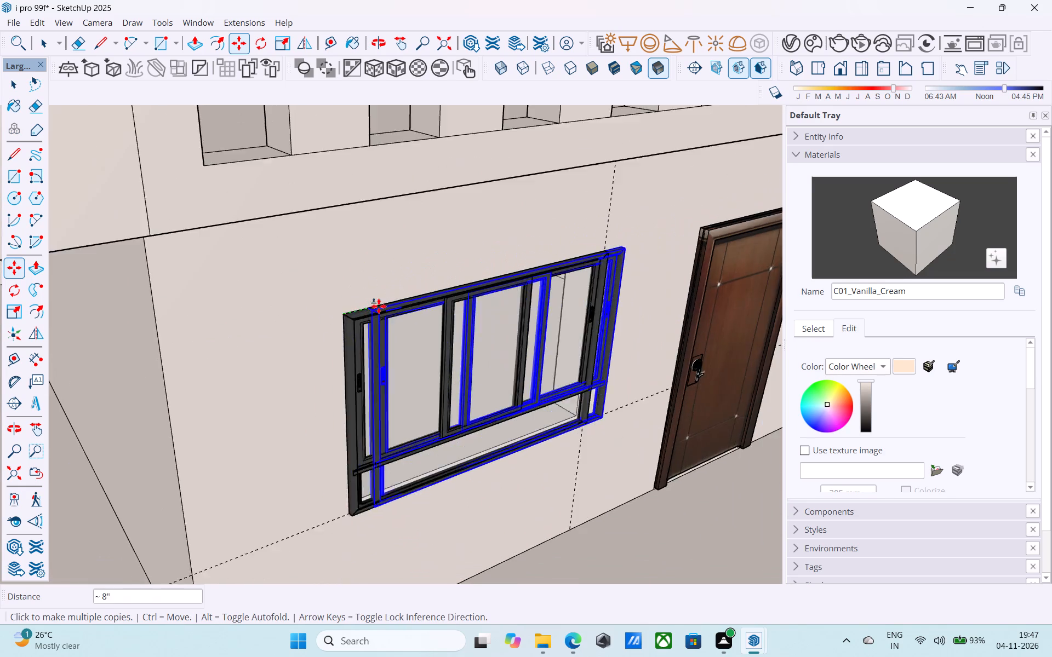
{"action": "scroll", "coordinate": [379, 306], "scroll_direction": "down", "scroll_amount": 15}
{"action": "middle_click_drag", "start_coordinate": [418, 313], "coordinate": [427, 520], "text": "shift"}
{"action": "scroll", "coordinate": [373, 231], "scroll_direction": "up", "scroll_amount": 6}
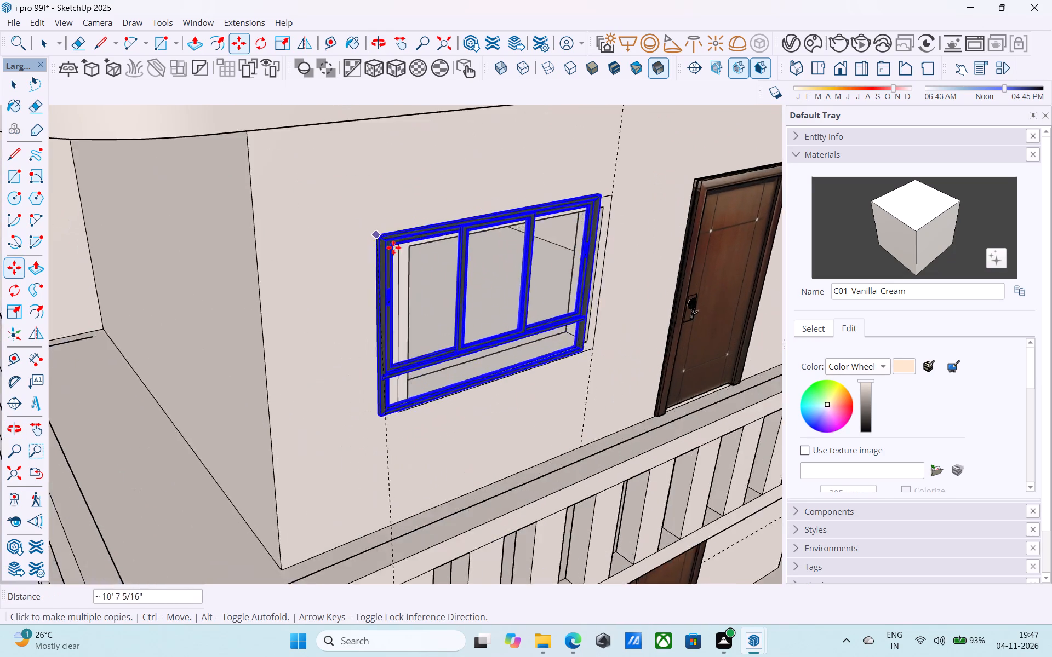
{"action": "scroll", "coordinate": [393, 247], "scroll_direction": "up", "scroll_amount": 4}
{"action": "left_click", "coordinate": [405, 232]}
Place another copy of the window at the upper outer frame corner of the second-floor opening.
{"action": "scroll", "coordinate": [425, 170], "scroll_direction": "down", "scroll_amount": 5}
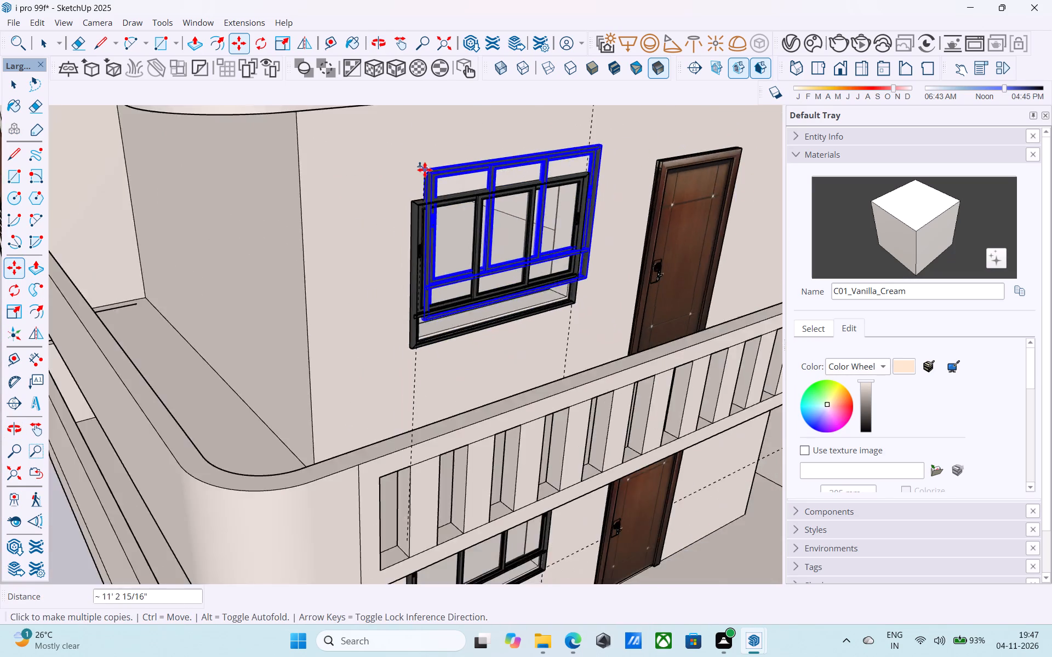
{"action": "scroll", "coordinate": [425, 170], "scroll_direction": "down", "scroll_amount": 12}
{"action": "middle_click_drag", "start_coordinate": [427, 178], "coordinate": [417, 467], "text": "shift"}
{"action": "scroll", "coordinate": [419, 288], "scroll_direction": "up", "scroll_amount": 6}
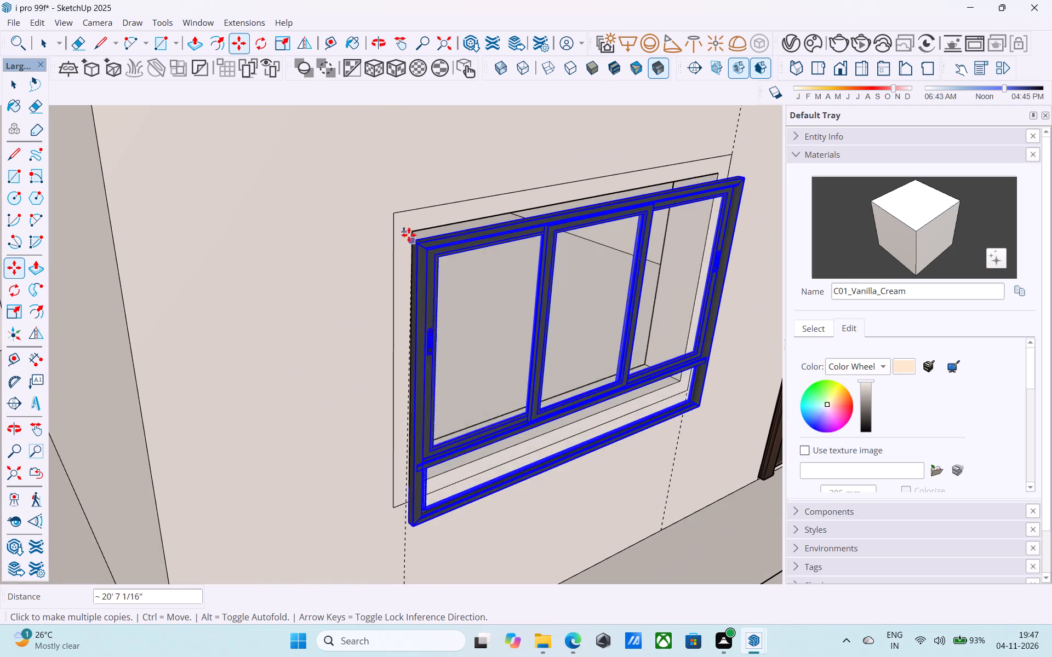
{"action": "left_click", "coordinate": [399, 215]}
Place a copy of the window in the third-floor opening behind the glass balcony railing, and end the copying.
{"action": "scroll", "coordinate": [399, 215], "scroll_direction": "down", "scroll_amount": 13}
{"action": "middle_click_drag", "start_coordinate": [399, 227], "coordinate": [385, 308]}
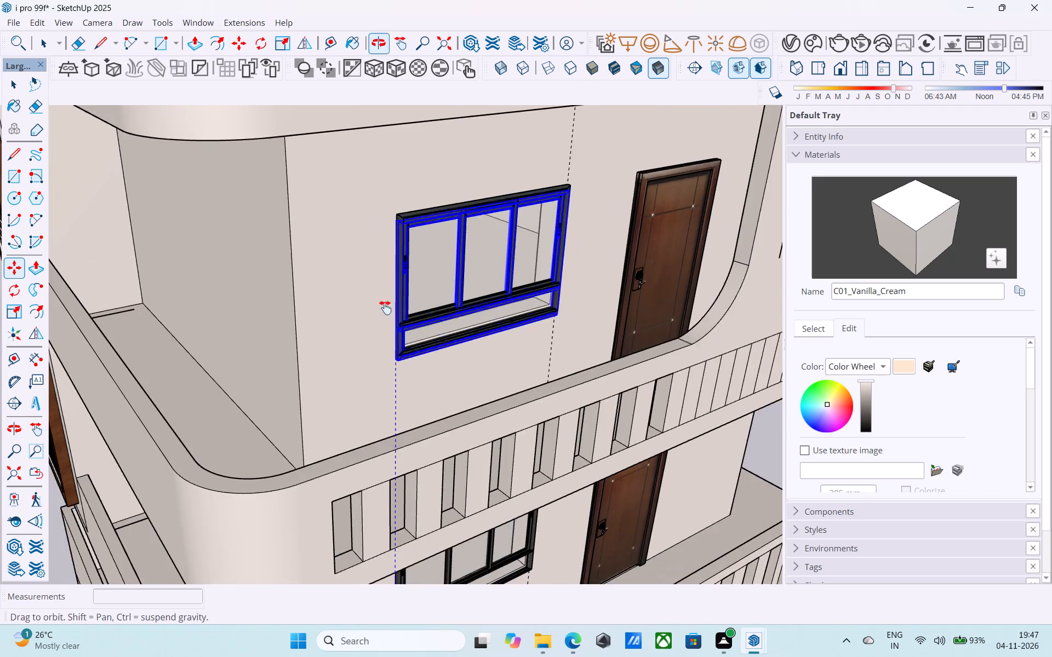
{"action": "middle_click_drag", "start_coordinate": [385, 308], "coordinate": [400, 462]}
{"action": "scroll", "coordinate": [390, 427], "scroll_direction": "down", "scroll_amount": 2}
{"action": "scroll", "coordinate": [390, 425], "scroll_direction": "up", "scroll_amount": 1}
{"action": "scroll", "coordinate": [390, 424], "scroll_direction": "down", "scroll_amount": 5}
{"action": "middle_click_drag", "start_coordinate": [403, 232], "coordinate": [386, 371], "text": "shift"}
{"action": "scroll", "coordinate": [391, 302], "scroll_direction": "up", "scroll_amount": 5}
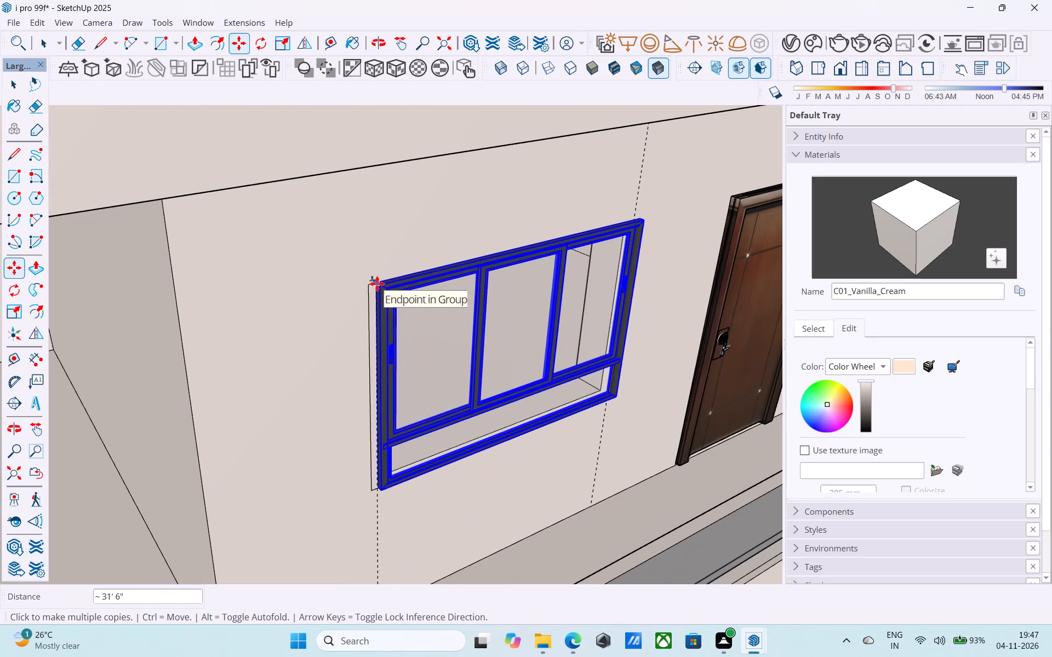
{"action": "left_click", "coordinate": [375, 287]}
{"action": "scroll", "coordinate": [411, 234], "scroll_direction": "down", "scroll_amount": 19}
{"action": "middle_click_drag", "start_coordinate": [386, 270], "coordinate": [380, 574]}
{"action": "scroll", "coordinate": [377, 575], "scroll_direction": "up", "scroll_amount": 1}
{"action": "scroll", "coordinate": [312, 378], "scroll_direction": "down", "scroll_amount": 12}
{"action": "middle_click_drag", "start_coordinate": [308, 230], "coordinate": [299, 195]}
{"action": "scroll", "coordinate": [297, 187], "scroll_direction": "down", "scroll_amount": 13}
{"action": "middle_click_drag", "start_coordinate": [312, 226], "coordinate": [290, 211]}
{"action": "key", "text": "space"}
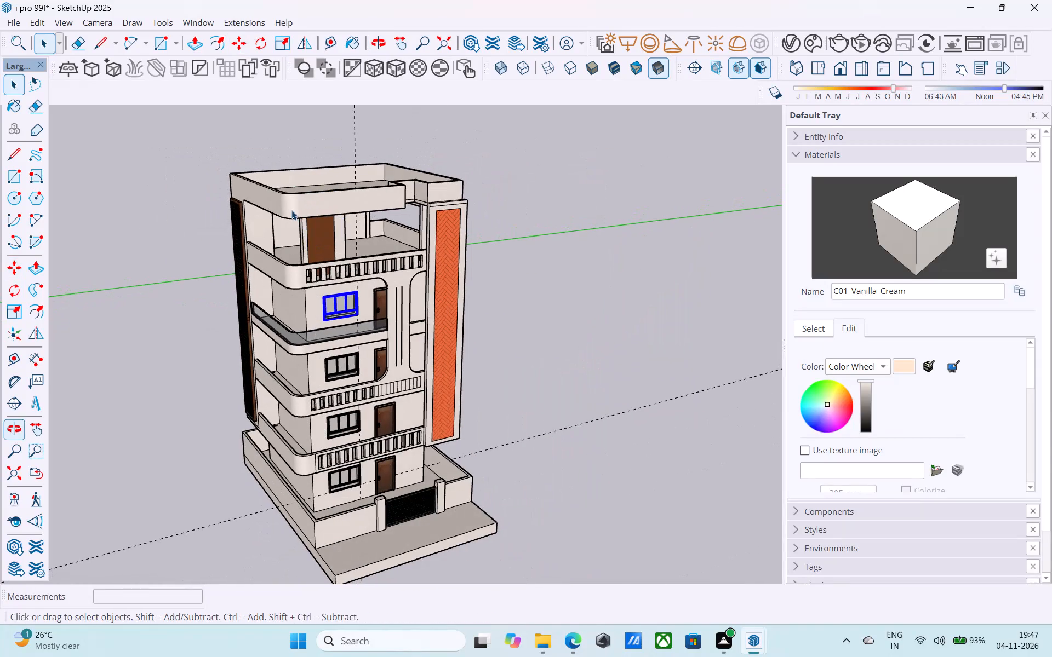
Deselect the window and save the model, purging unused items.
{"action": "middle_click_drag", "start_coordinate": [280, 236], "coordinate": [233, 204]}
{"action": "left_click", "coordinate": [535, 275]}
{"action": "scroll", "coordinate": [443, 279], "scroll_direction": "up", "scroll_amount": 2}
{"action": "key", "text": "ctrl+s"}
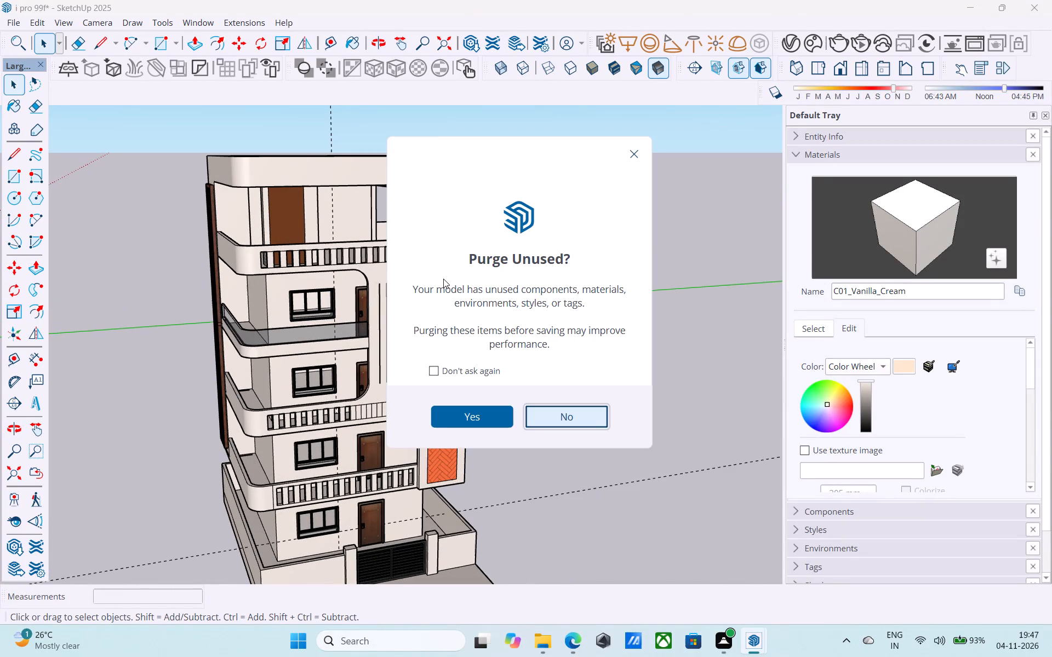
{"action": "left_click", "coordinate": [487, 414]}
Examine the whole tower from the front, the side and below.
{"action": "scroll", "coordinate": [489, 412], "scroll_direction": "down", "scroll_amount": 8}
{"action": "middle_click_drag", "start_coordinate": [489, 412], "coordinate": [488, 384]}
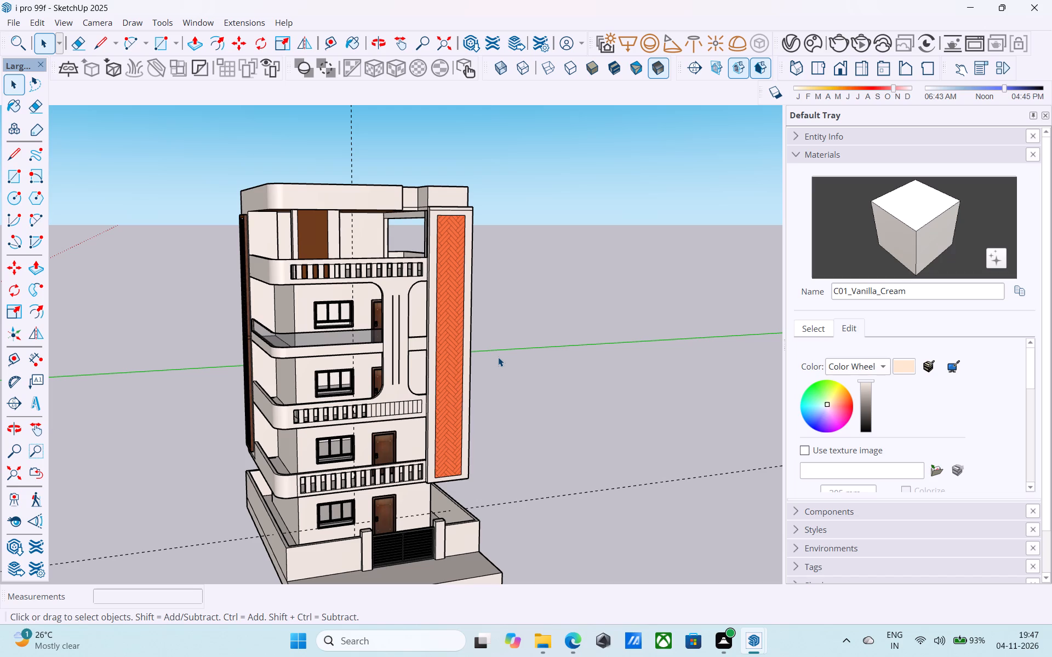
{"action": "scroll", "coordinate": [410, 349], "scroll_direction": "down", "scroll_amount": 4}
{"action": "middle_click_drag", "start_coordinate": [435, 328], "coordinate": [541, 351]}
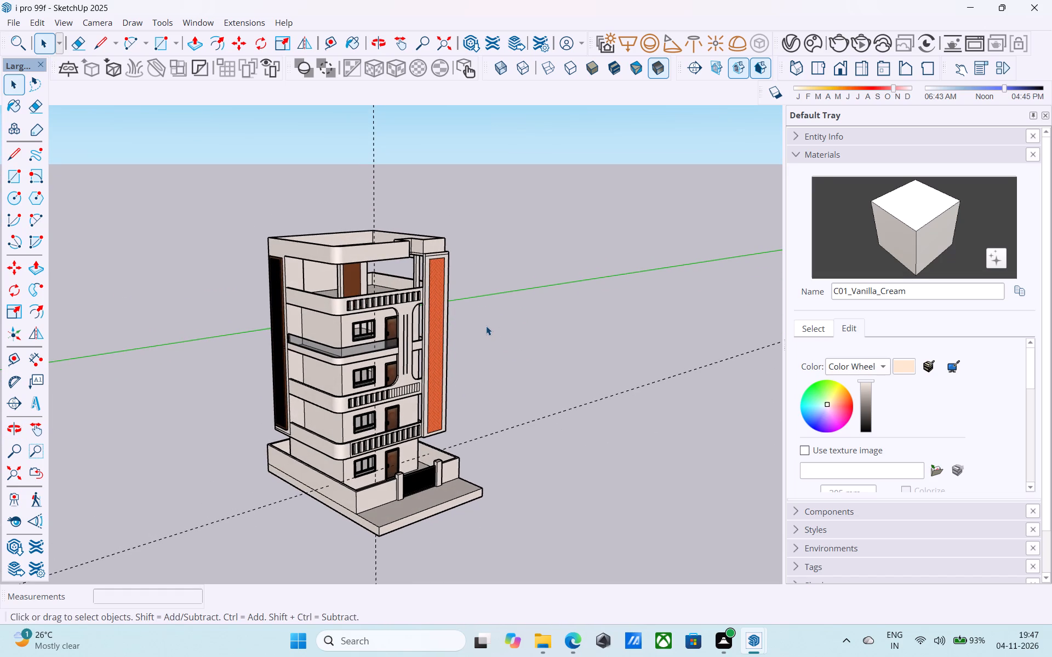
{"action": "middle_click_drag", "start_coordinate": [375, 377], "coordinate": [317, 333]}
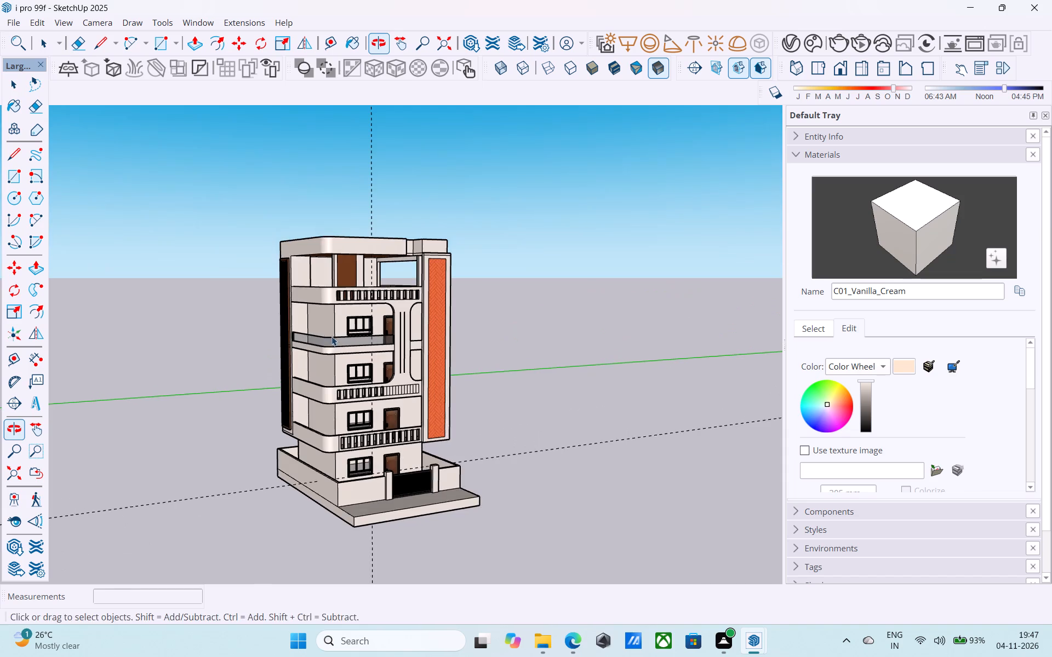
{"action": "scroll", "coordinate": [333, 337], "scroll_direction": "down", "scroll_amount": 3}
{"action": "middle_click_drag", "start_coordinate": [333, 337], "coordinate": [458, 148]}
{"action": "scroll", "coordinate": [338, 373], "scroll_direction": "up", "scroll_amount": 4}
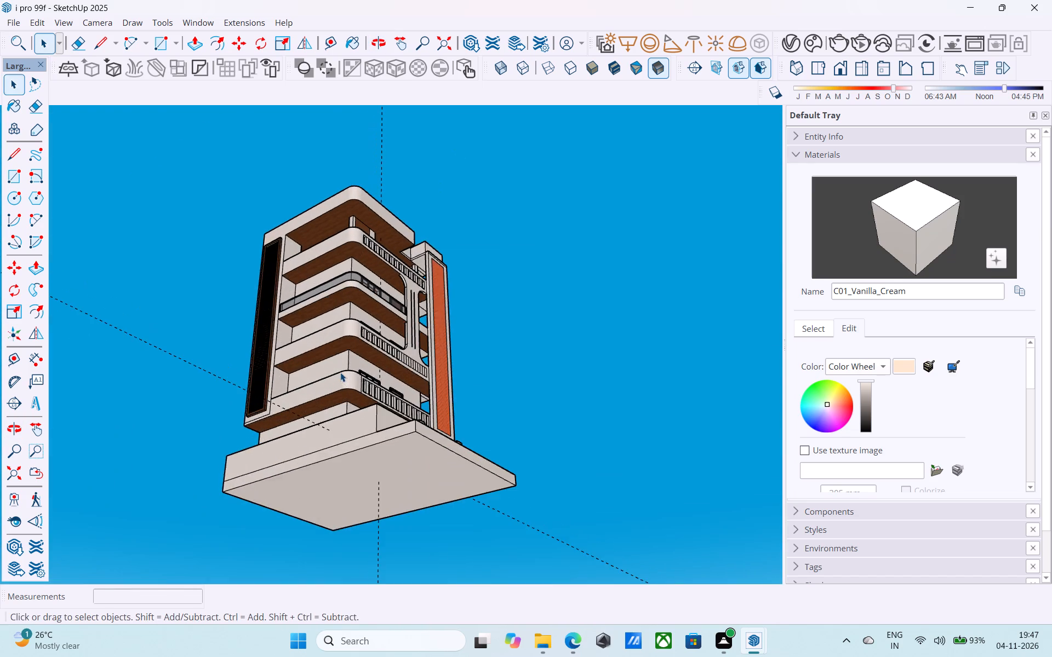
{"action": "middle_click_drag", "start_coordinate": [347, 373], "coordinate": [196, 418]}
{"action": "scroll", "coordinate": [196, 418], "scroll_direction": "up", "scroll_amount": 1}
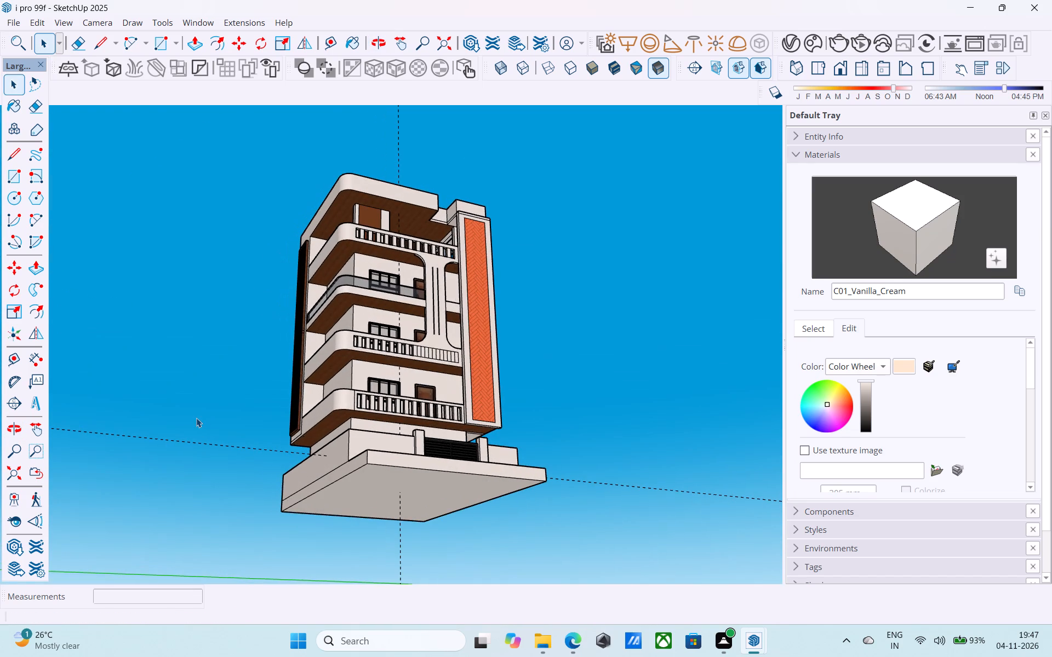
{"action": "middle_click_drag", "start_coordinate": [254, 504], "coordinate": [284, 568]}
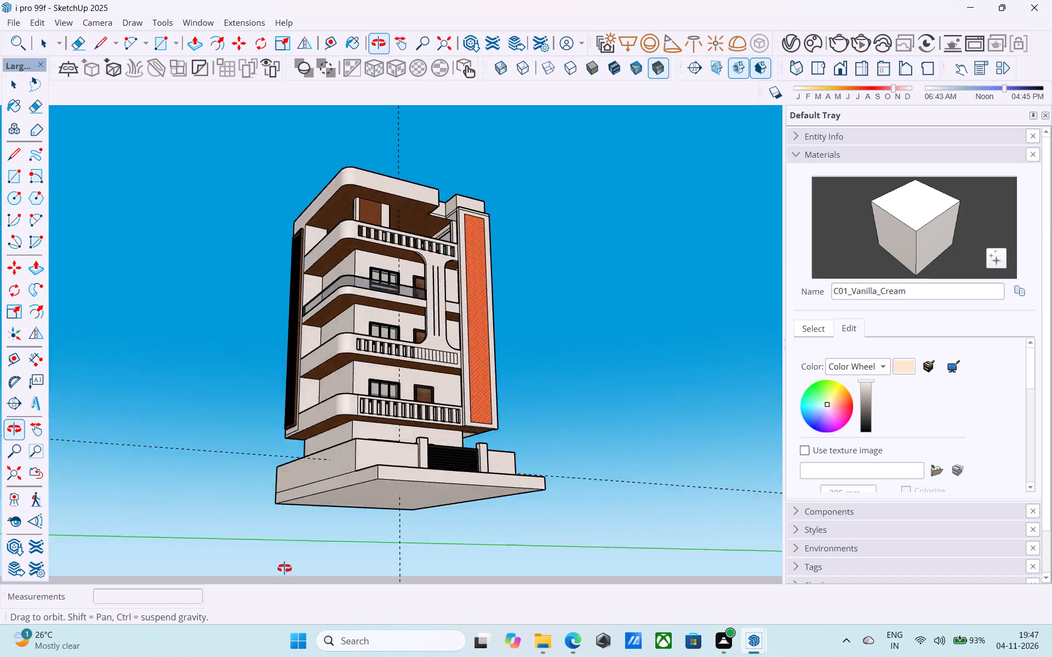
{"action": "middle_click_drag", "start_coordinate": [284, 568], "coordinate": [296, 608]}
Inside the building group, offset the outer face of the window-side compound wall inward by 6 inches.
{"action": "scroll", "coordinate": [330, 516], "scroll_direction": "up", "scroll_amount": 8}
{"action": "scroll", "coordinate": [378, 464], "scroll_direction": "up", "scroll_amount": 1}
{"action": "middle_click_drag", "start_coordinate": [378, 463], "coordinate": [384, 476]}
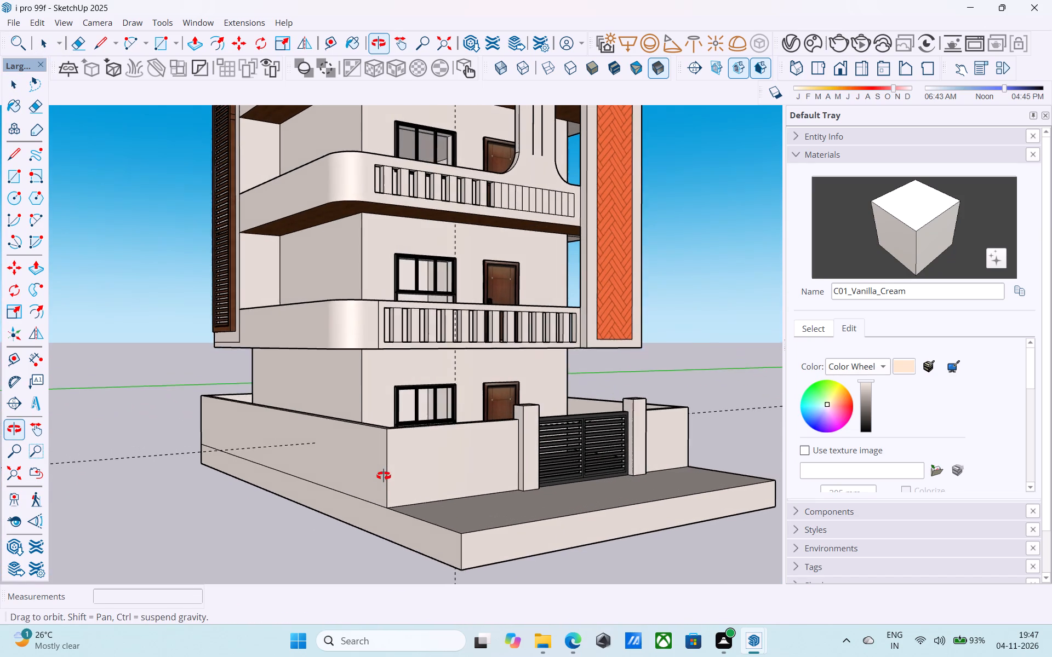
{"action": "middle_click_drag", "start_coordinate": [384, 476], "coordinate": [385, 478]}
{"action": "scroll", "coordinate": [385, 478], "scroll_direction": "down", "scroll_amount": 2}
{"action": "middle_click_drag", "start_coordinate": [385, 478], "coordinate": [397, 500]}
{"action": "scroll", "coordinate": [390, 495], "scroll_direction": "up", "scroll_amount": 4}
{"action": "left_click", "coordinate": [384, 469]}
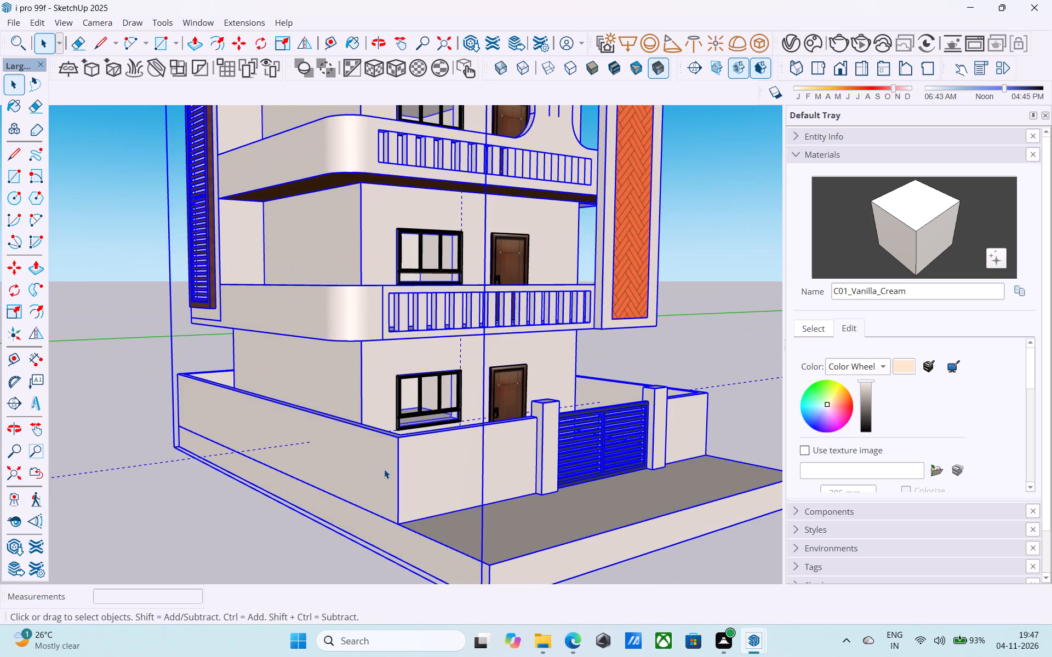
{"action": "double_click", "coordinate": [384, 469]}
{"action": "left_click", "coordinate": [367, 447]}
{"action": "scroll", "coordinate": [365, 448], "scroll_direction": "up", "scroll_amount": 4}
{"action": "key", "text": "f"}
{"action": "left_click", "coordinate": [364, 448]}
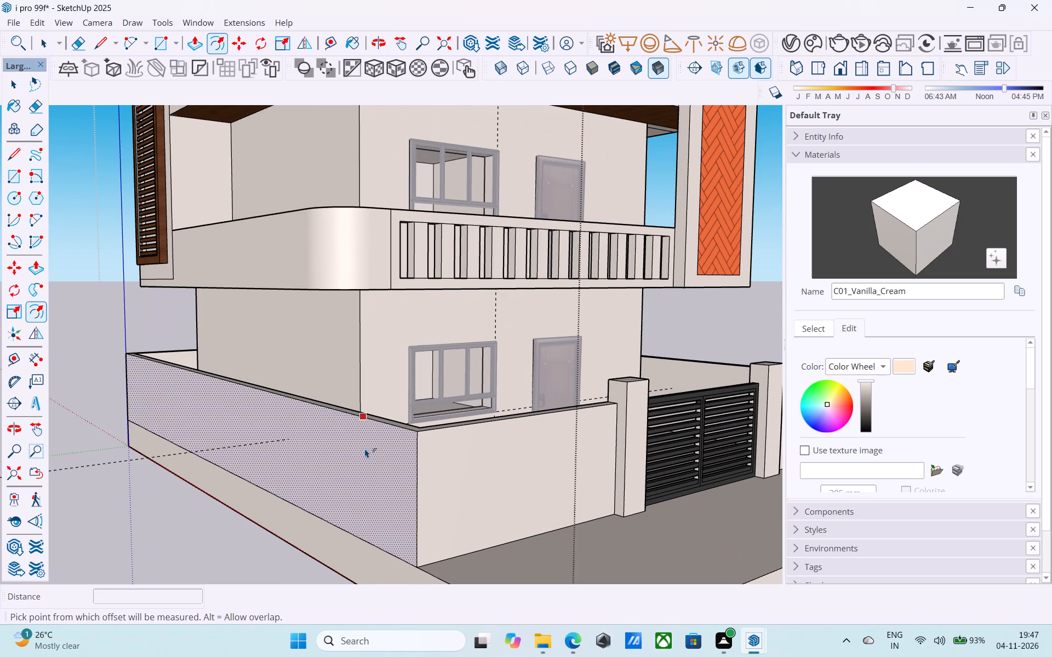
{"action": "type", "text": "6\""}
{"action": "key", "text": "Return"}
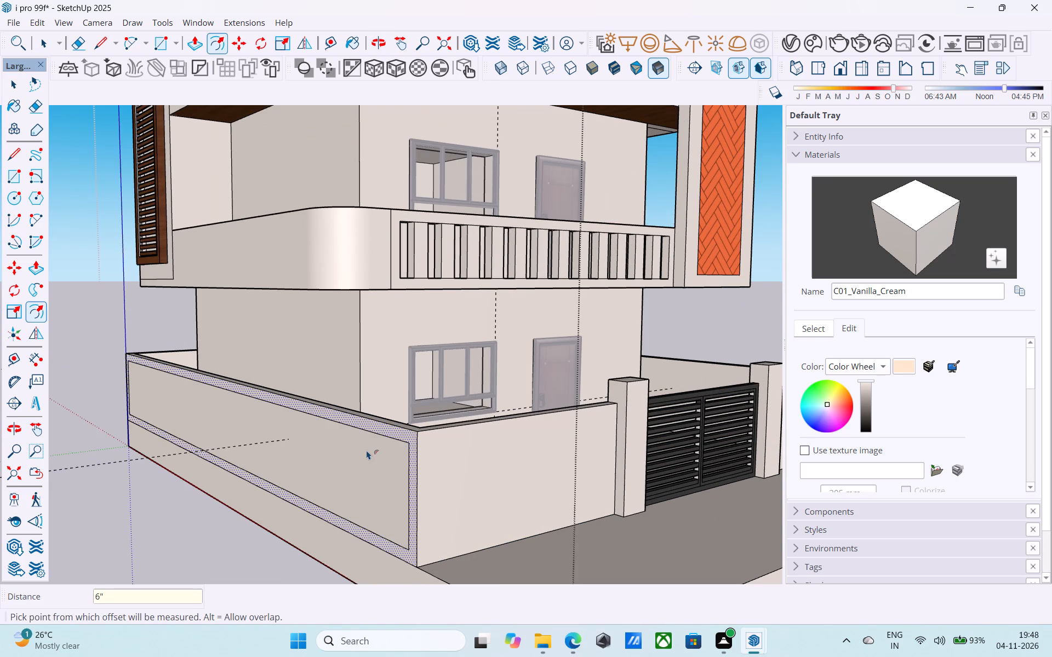
Offset the front compound wall face between the corner and the gate pillar inward by 6 inches.
{"action": "key", "text": "space"}
{"action": "left_click", "coordinate": [465, 480]}
{"action": "key", "text": "f"}
{"action": "left_click", "coordinate": [465, 480]}
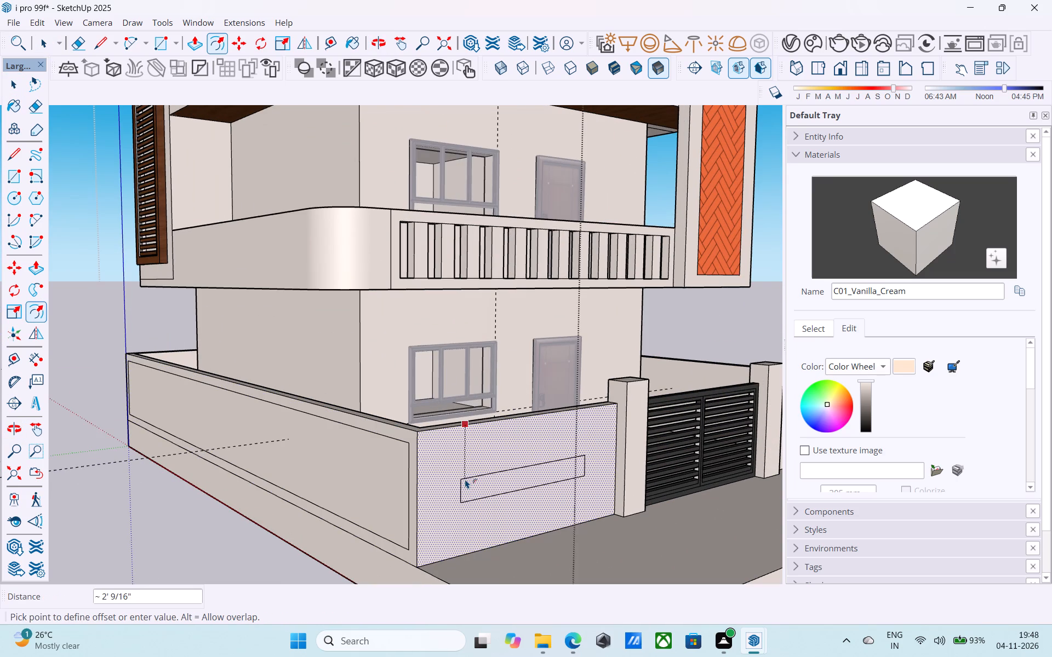
{"action": "type", "text": "6\""}
{"action": "key", "text": "Return"}
{"action": "key", "text": "space"}
Push/Pull the border of the front compound wall out by 3 inches, and repeat it on the adjoining side wall's border.
{"action": "scroll", "coordinate": [464, 475], "scroll_direction": "down", "scroll_amount": 5}
{"action": "middle_click_drag", "start_coordinate": [458, 471], "coordinate": [433, 456]}
{"action": "scroll", "coordinate": [421, 449], "scroll_direction": "up", "scroll_amount": 9}
{"action": "left_click", "coordinate": [414, 435]}
{"action": "key", "text": "p"}
{"action": "left_click", "coordinate": [414, 435]}
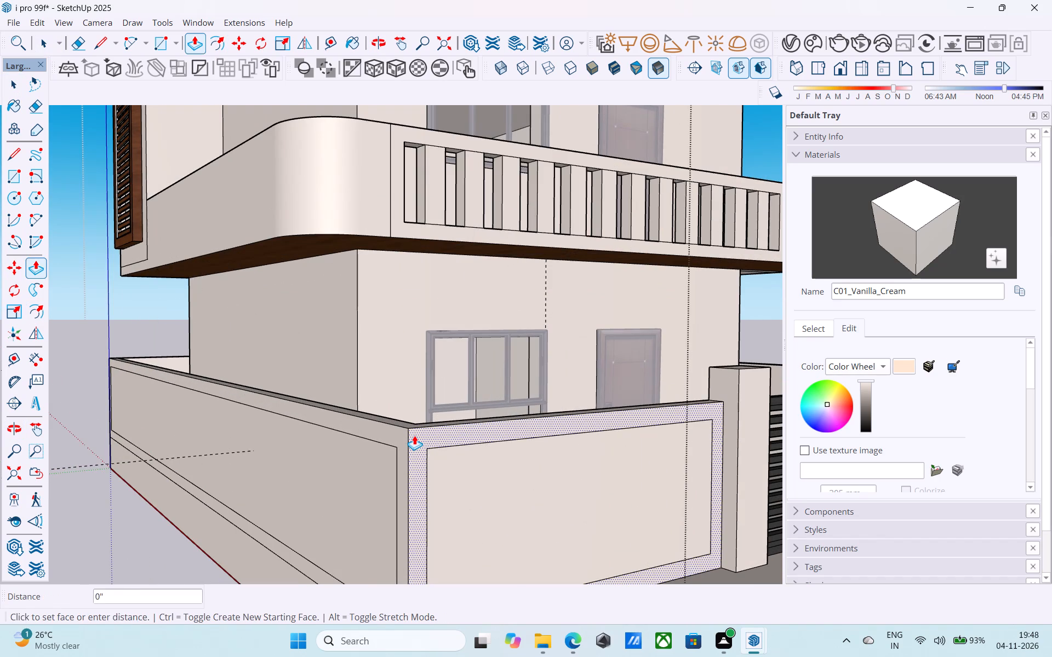
{"action": "type", "text": "3\""}
{"action": "key", "text": "Return"}
{"action": "double_click", "coordinate": [396, 428]}
{"action": "scroll", "coordinate": [397, 427], "scroll_direction": "down", "scroll_amount": 6}
{"action": "key", "text": "space"}
Offset the outer face of the opposite side compound wall, by the brick-patterned column, inward by 6 inches.
{"action": "middle_click_drag", "start_coordinate": [396, 427], "coordinate": [397, 440]}
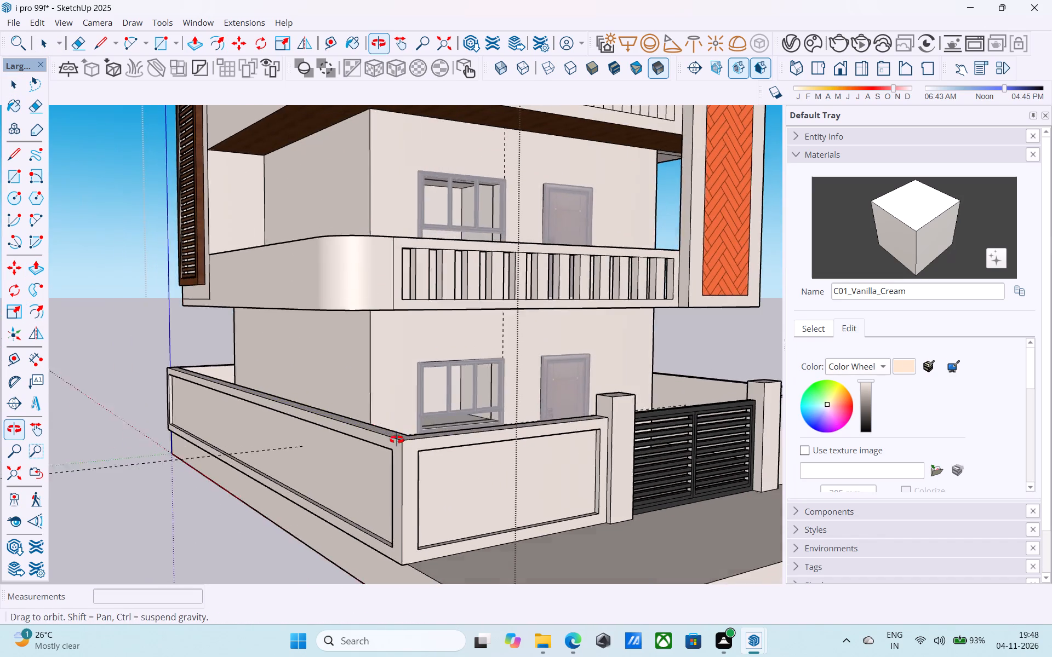
{"action": "middle_click_drag", "start_coordinate": [397, 440], "coordinate": [390, 445]}
{"action": "scroll", "coordinate": [368, 452], "scroll_direction": "down", "scroll_amount": 6}
{"action": "middle_click_drag", "start_coordinate": [368, 452], "coordinate": [148, 467]}
{"action": "middle_click_drag", "start_coordinate": [565, 495], "coordinate": [302, 479]}
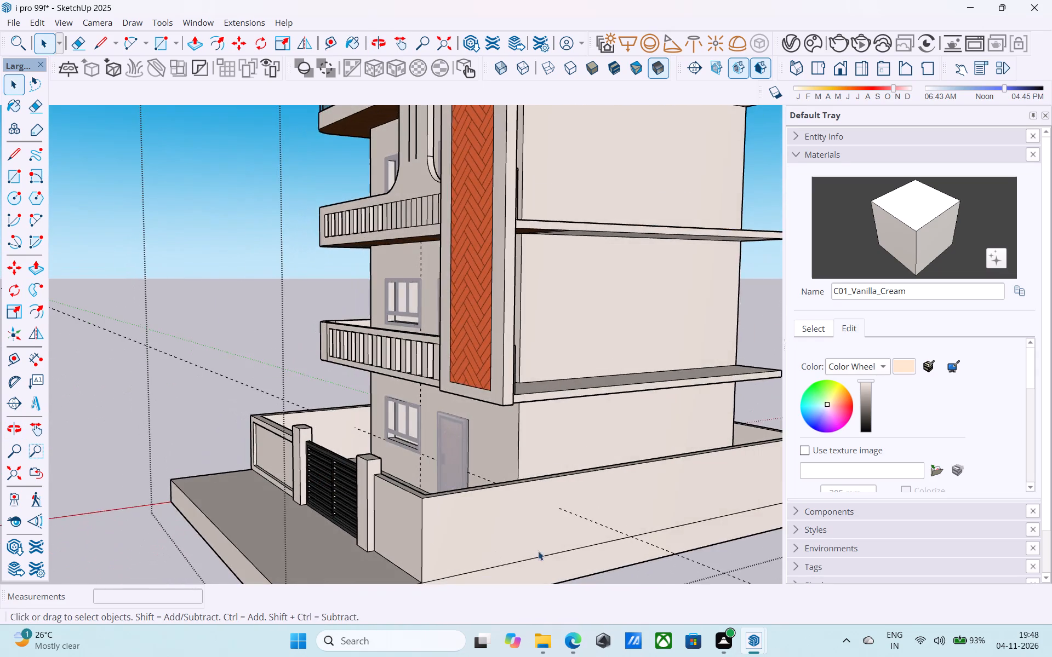
{"action": "scroll", "coordinate": [533, 546], "scroll_direction": "up", "scroll_amount": 4}
{"action": "scroll", "coordinate": [511, 522], "scroll_direction": "down", "scroll_amount": 7}
{"action": "left_click", "coordinate": [497, 500]}
{"action": "scroll", "coordinate": [497, 500], "scroll_direction": "up", "scroll_amount": 1}
{"action": "key", "text": "f"}
{"action": "left_click", "coordinate": [497, 500]}
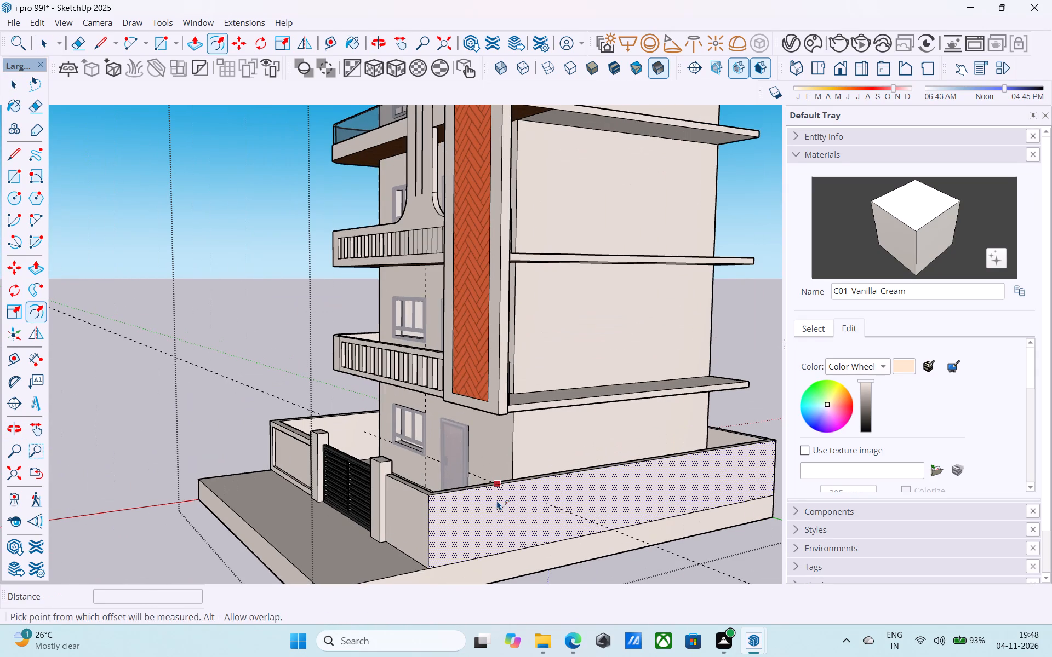
{"action": "type", "text": "6\""}
{"action": "key", "text": "Return"}
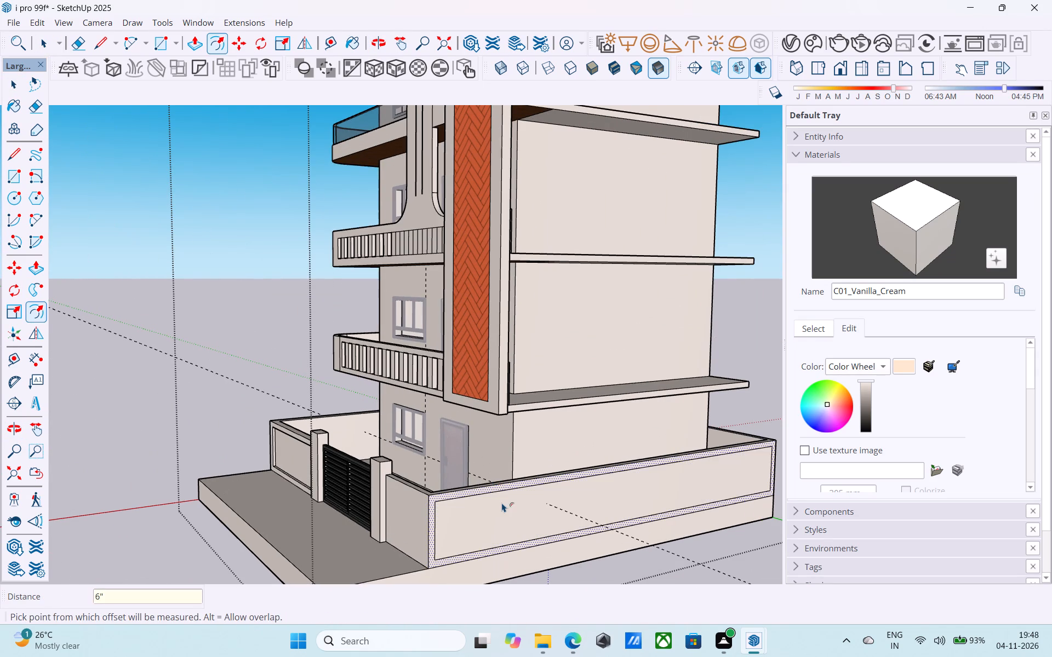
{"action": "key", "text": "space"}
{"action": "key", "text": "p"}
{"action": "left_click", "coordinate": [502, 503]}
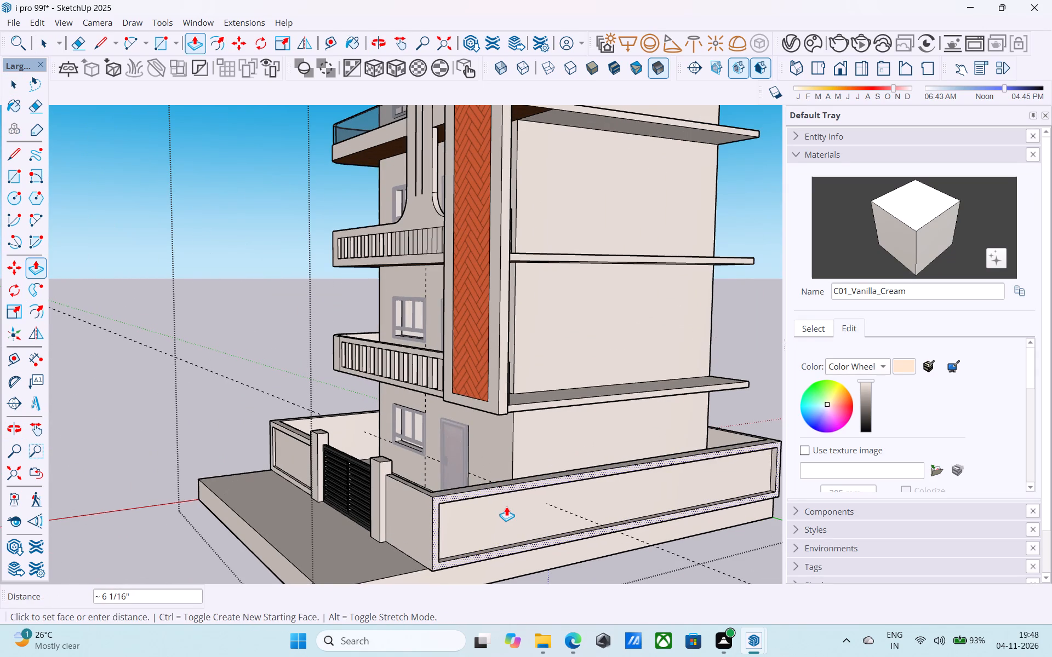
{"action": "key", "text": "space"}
Offset the front compound wall face between the gate pillar and the brick-column-side corner inward by 6 inches.
{"action": "middle_click_drag", "start_coordinate": [506, 506], "coordinate": [622, 508]}
{"action": "scroll", "coordinate": [622, 508], "scroll_direction": "down", "scroll_amount": 2}
{"action": "middle_click_drag", "start_coordinate": [593, 518], "coordinate": [682, 536]}
{"action": "scroll", "coordinate": [574, 531], "scroll_direction": "up", "scroll_amount": 5}
{"action": "left_click", "coordinate": [556, 492]}
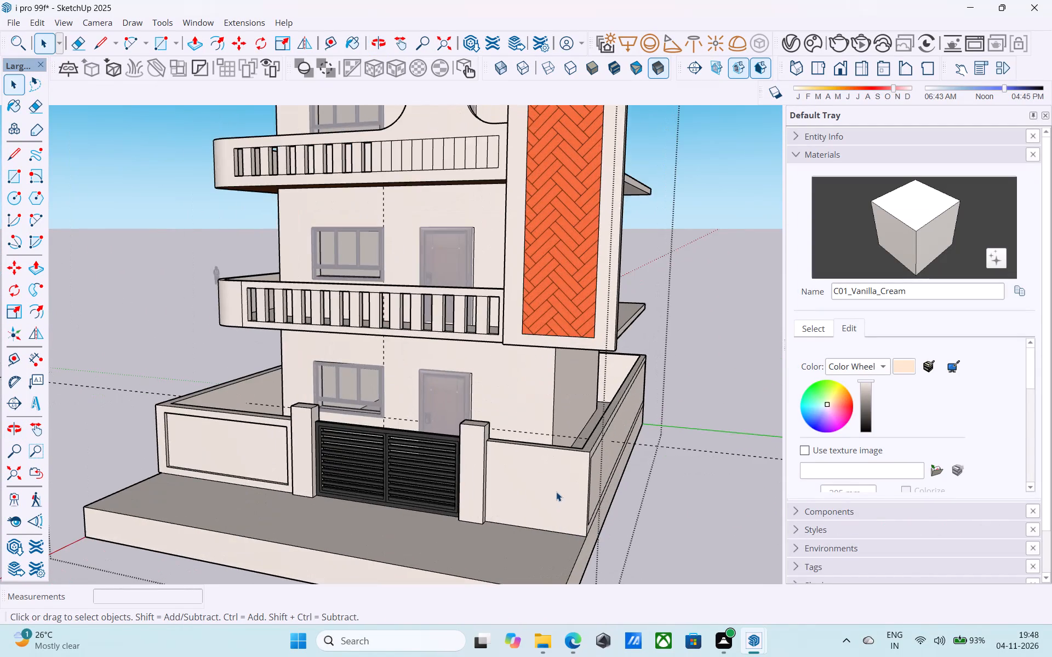
{"action": "scroll", "coordinate": [556, 492], "scroll_direction": "up", "scroll_amount": 5}
{"action": "key", "text": "f"}
{"action": "left_click", "coordinate": [556, 492]}
{"action": "type", "text": "6\""}
{"action": "key", "text": "Return"}
{"action": "key", "text": "space"}
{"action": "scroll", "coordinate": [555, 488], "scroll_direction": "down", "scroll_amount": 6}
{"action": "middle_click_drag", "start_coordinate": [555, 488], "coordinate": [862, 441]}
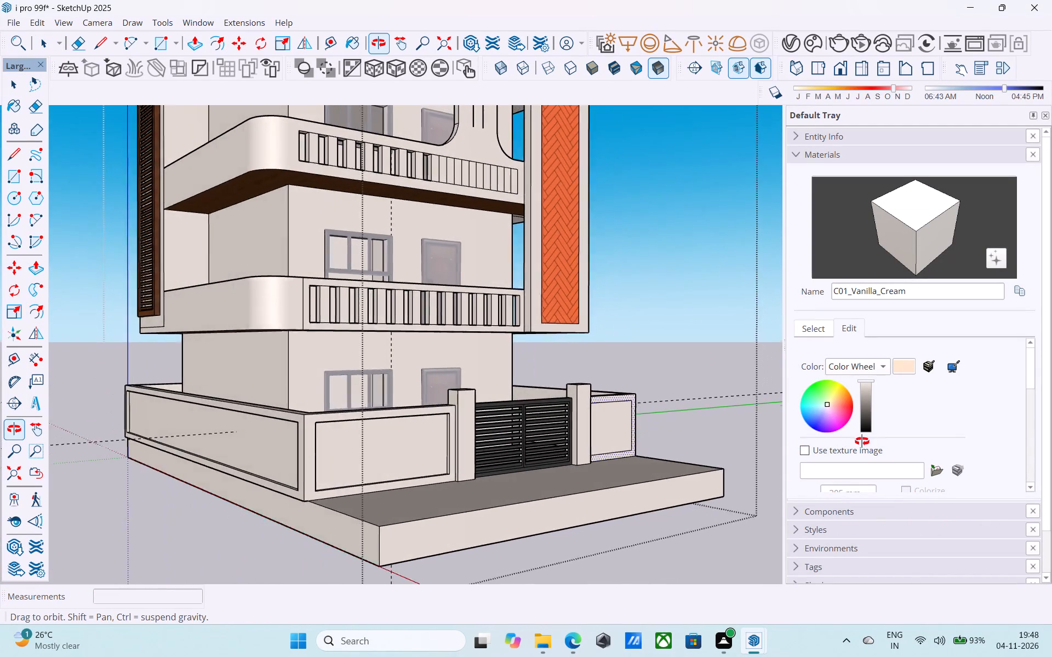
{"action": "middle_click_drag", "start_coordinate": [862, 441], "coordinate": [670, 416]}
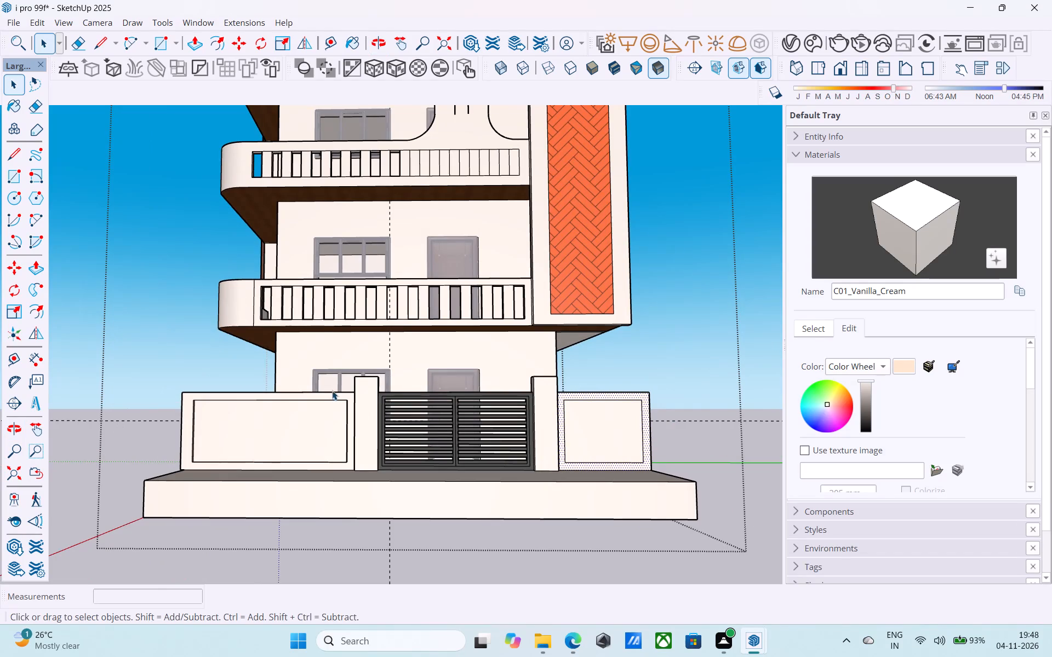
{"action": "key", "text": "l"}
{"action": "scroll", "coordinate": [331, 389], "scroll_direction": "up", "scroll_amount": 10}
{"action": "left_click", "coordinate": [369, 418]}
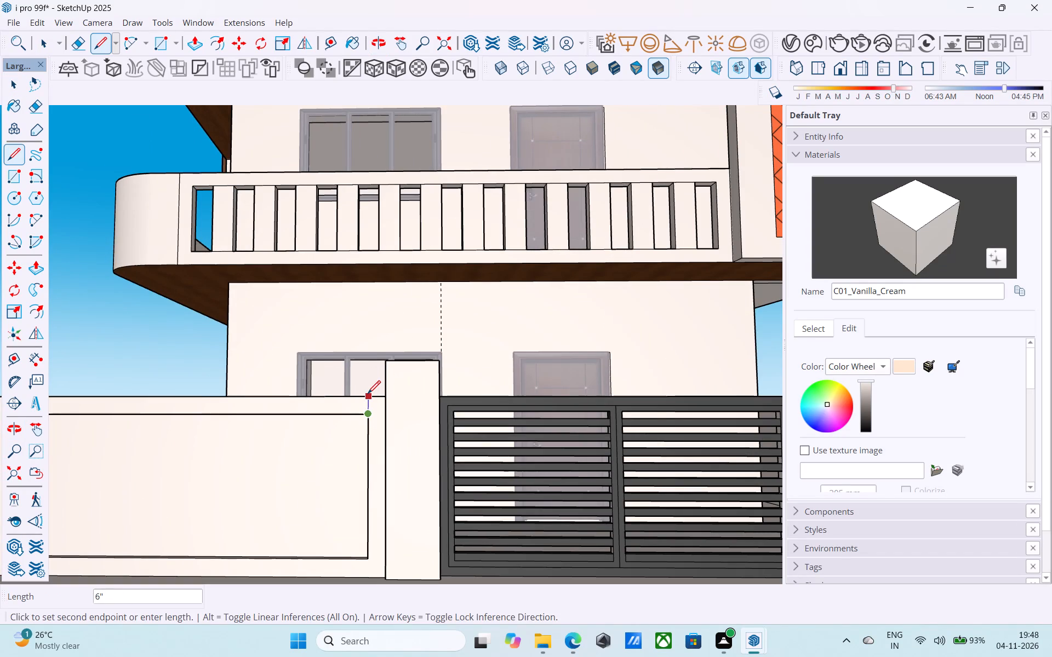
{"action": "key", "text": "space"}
Push/Pull the borders of this front wall section and the adjoining side wall outward by the previously used distance, and save the model.
{"action": "scroll", "coordinate": [363, 393], "scroll_direction": "down", "scroll_amount": 14}
{"action": "middle_click_drag", "start_coordinate": [497, 420], "coordinate": [265, 488]}
{"action": "scroll", "coordinate": [422, 488], "scroll_direction": "up", "scroll_amount": 5}
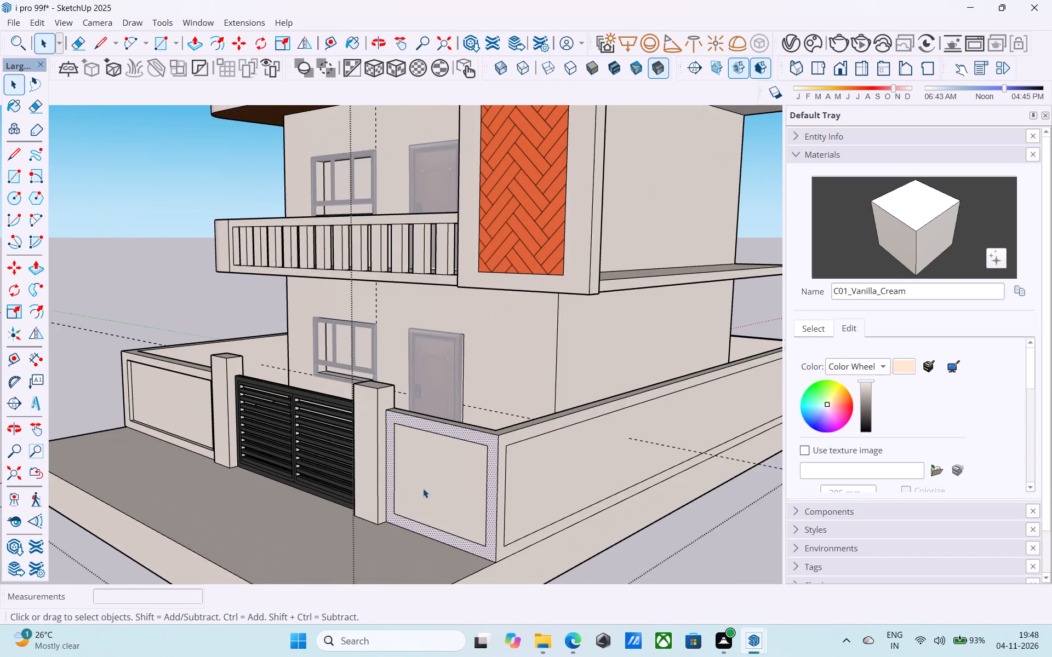
{"action": "scroll", "coordinate": [481, 442], "scroll_direction": "up", "scroll_amount": 4}
{"action": "key", "text": "p"}
{"action": "double_click", "coordinate": [481, 442]}
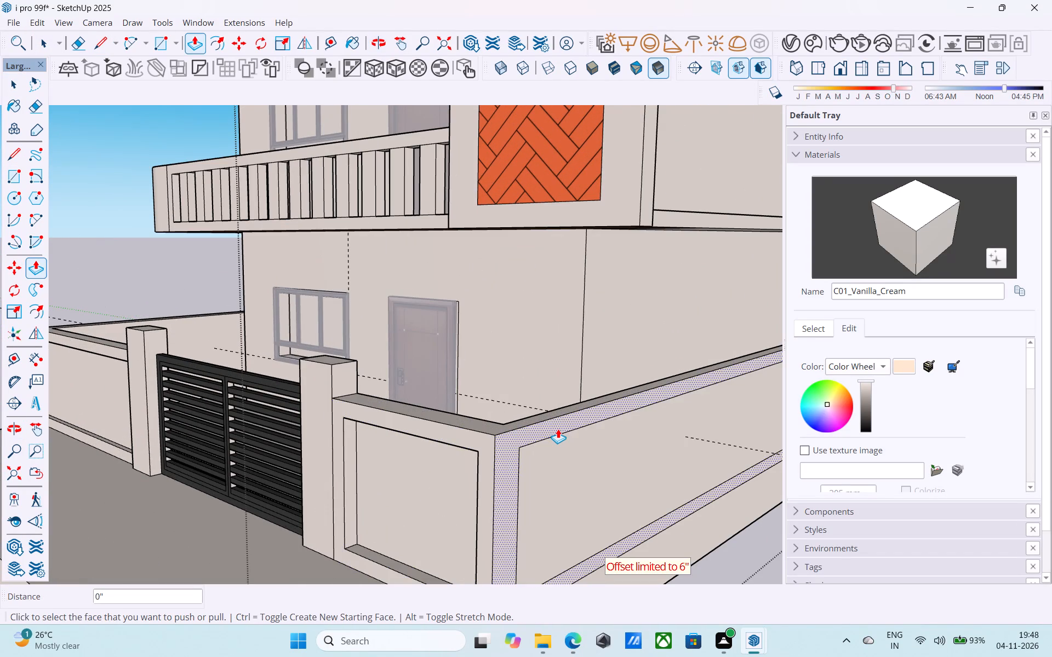
{"action": "double_click", "coordinate": [558, 429]}
{"action": "key", "text": "space"}
{"action": "scroll", "coordinate": [558, 429], "scroll_direction": "down", "scroll_amount": 5}
{"action": "key", "text": "ctrl+s"}
{"action": "scroll", "coordinate": [541, 429], "scroll_direction": "down", "scroll_amount": 9}
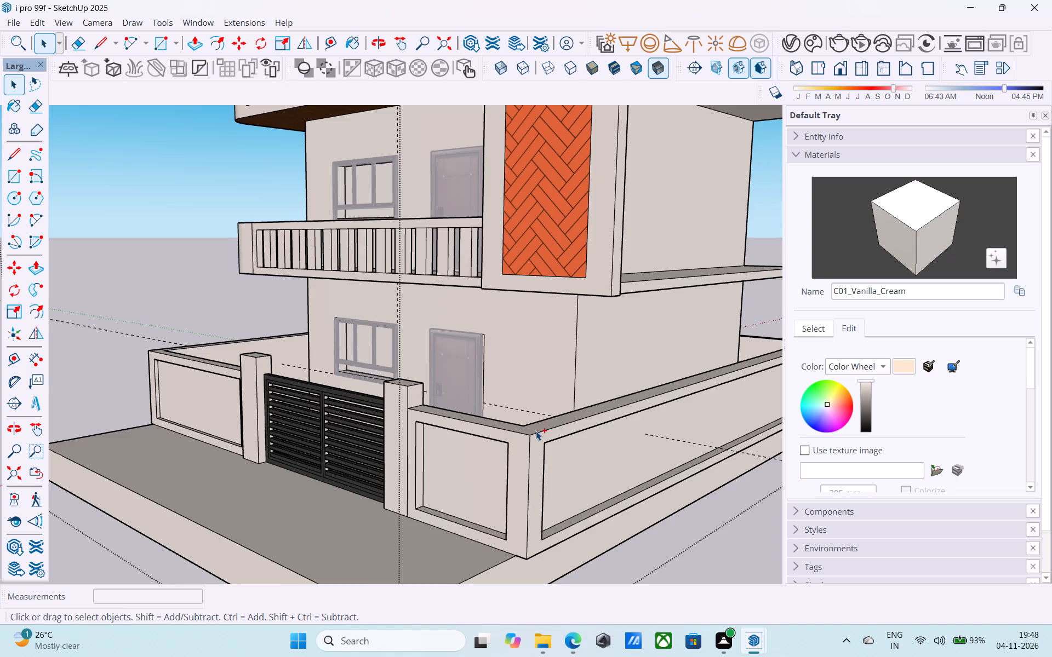
Examine the tower's facade and the framed compound walls from several angles.
{"action": "scroll", "coordinate": [536, 431], "scroll_direction": "down", "scroll_amount": 20}
{"action": "scroll", "coordinate": [536, 431], "scroll_direction": "down", "scroll_amount": 4}
{"action": "middle_click_drag", "start_coordinate": [453, 455], "coordinate": [201, 505]}
{"action": "middle_click_drag", "start_coordinate": [413, 443], "coordinate": [861, 427]}
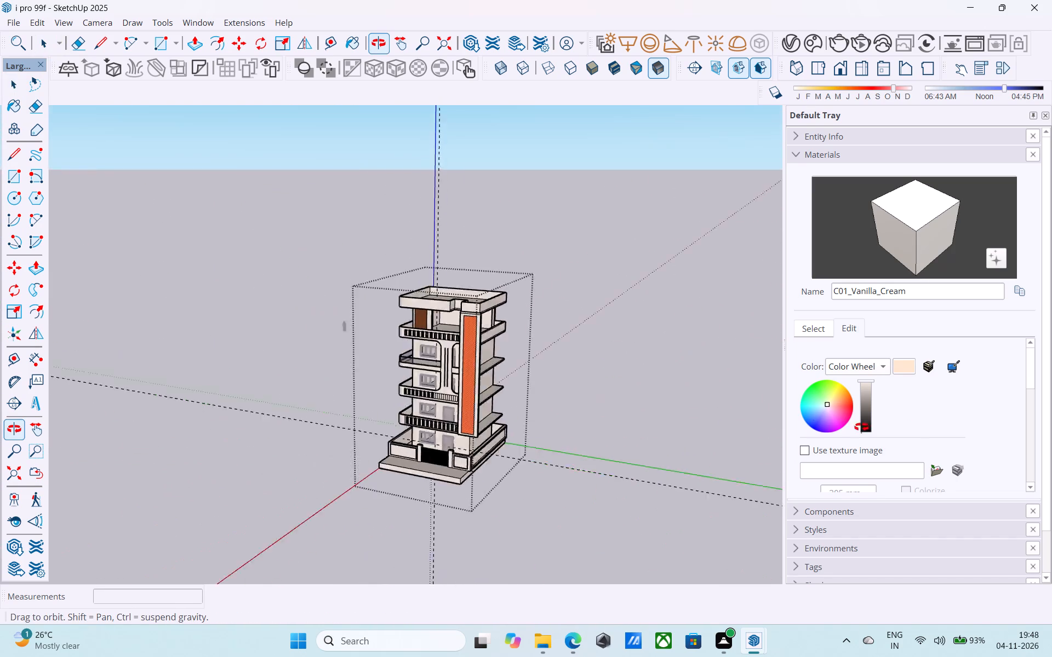
{"action": "middle_click_drag", "start_coordinate": [861, 427], "coordinate": [985, 429]}
{"action": "middle_click_drag", "start_coordinate": [524, 436], "coordinate": [175, 407]}
{"action": "middle_click_drag", "start_coordinate": [295, 340], "coordinate": [588, 355]}
{"action": "scroll", "coordinate": [588, 355], "scroll_direction": "up", "scroll_amount": 5}
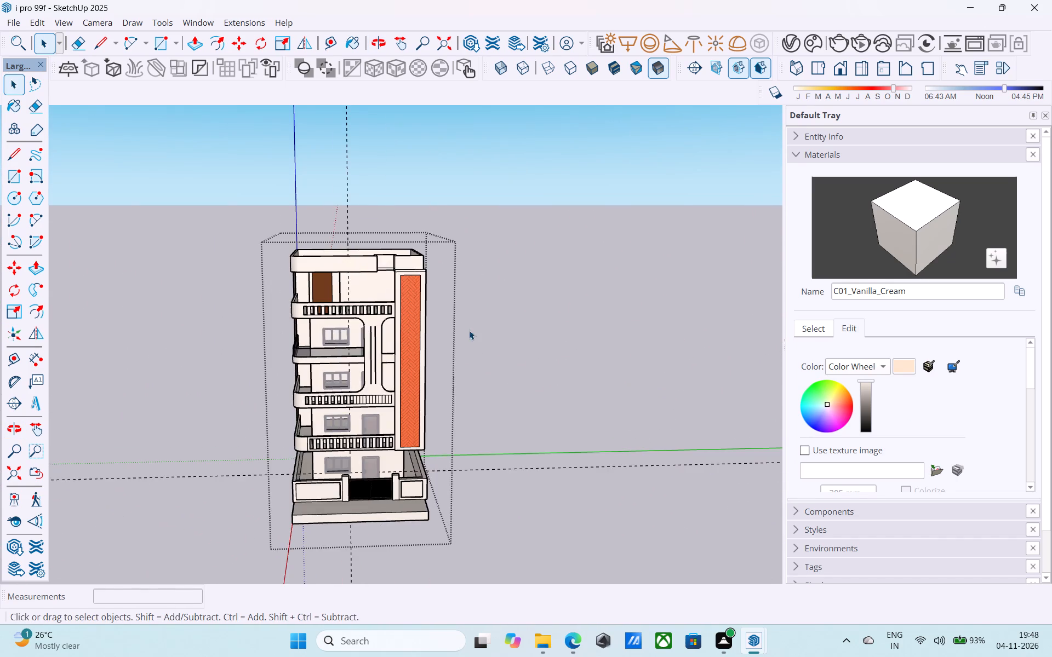
{"action": "scroll", "coordinate": [235, 313], "scroll_direction": "up", "scroll_amount": 9}
{"action": "scroll", "coordinate": [836, 366], "scroll_direction": "up", "scroll_amount": 5}
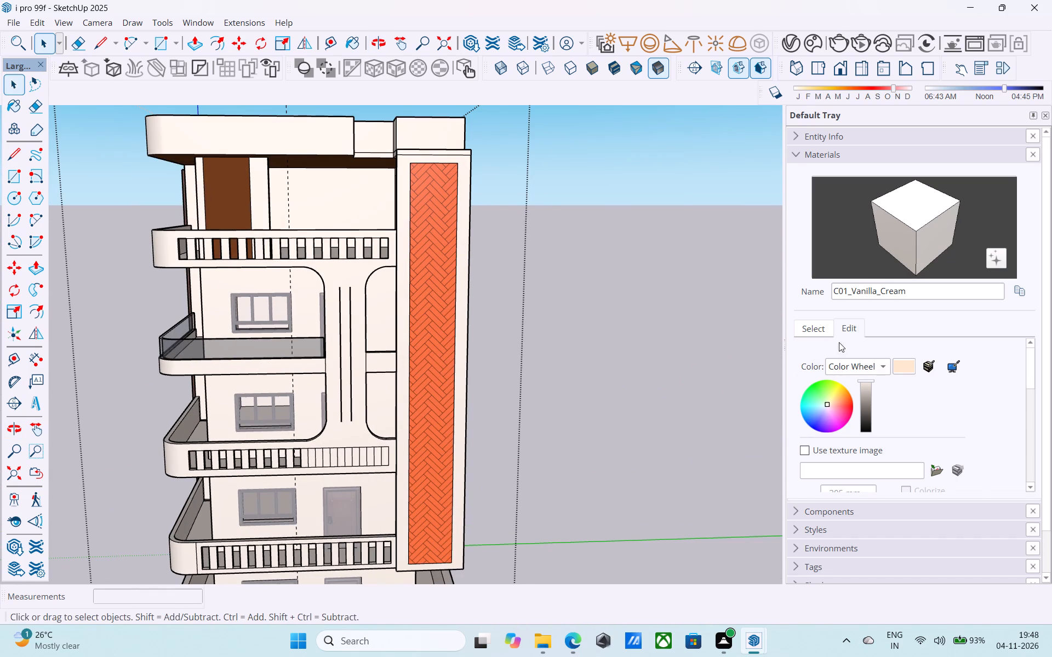
Darken the in-model Hardwood_Double_Herringbone_4K material used on the tall column to about half brightness.
{"action": "left_click", "coordinate": [829, 328]}
{"action": "left_click", "coordinate": [854, 346]}
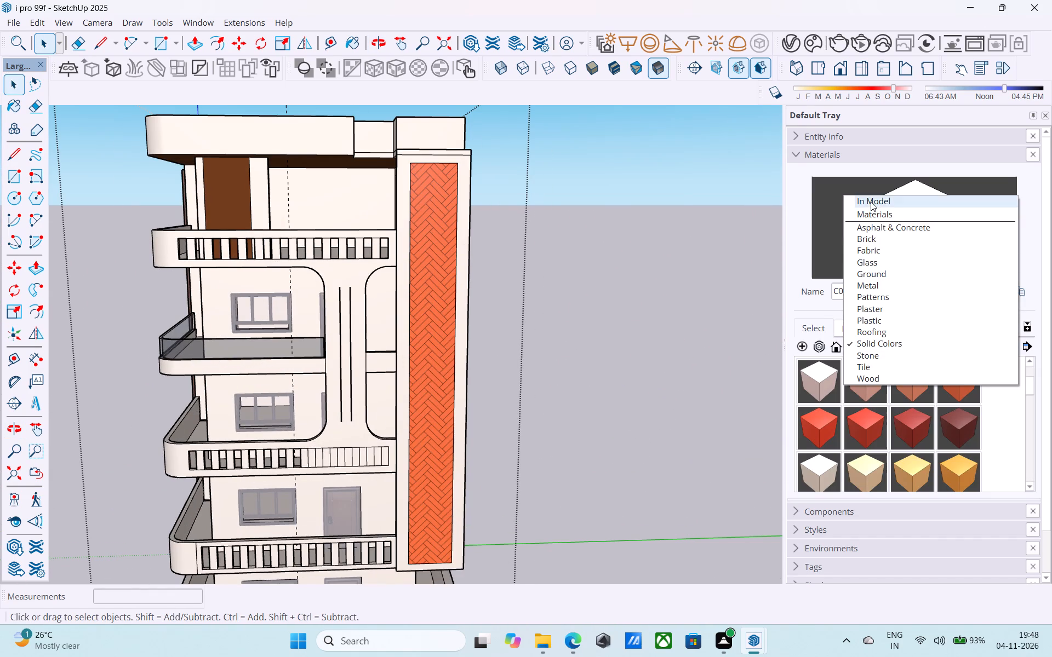
{"action": "left_click", "coordinate": [871, 201]}
{"action": "scroll", "coordinate": [870, 404], "scroll_direction": "down", "scroll_amount": 10}
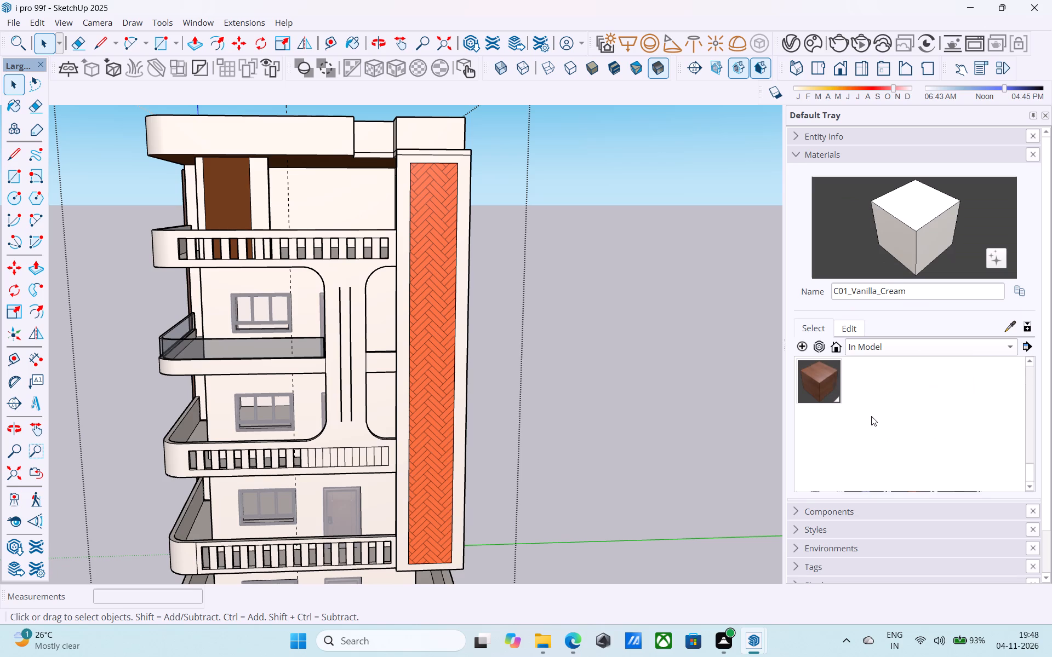
{"action": "scroll", "coordinate": [854, 399], "scroll_direction": "up", "scroll_amount": 10}
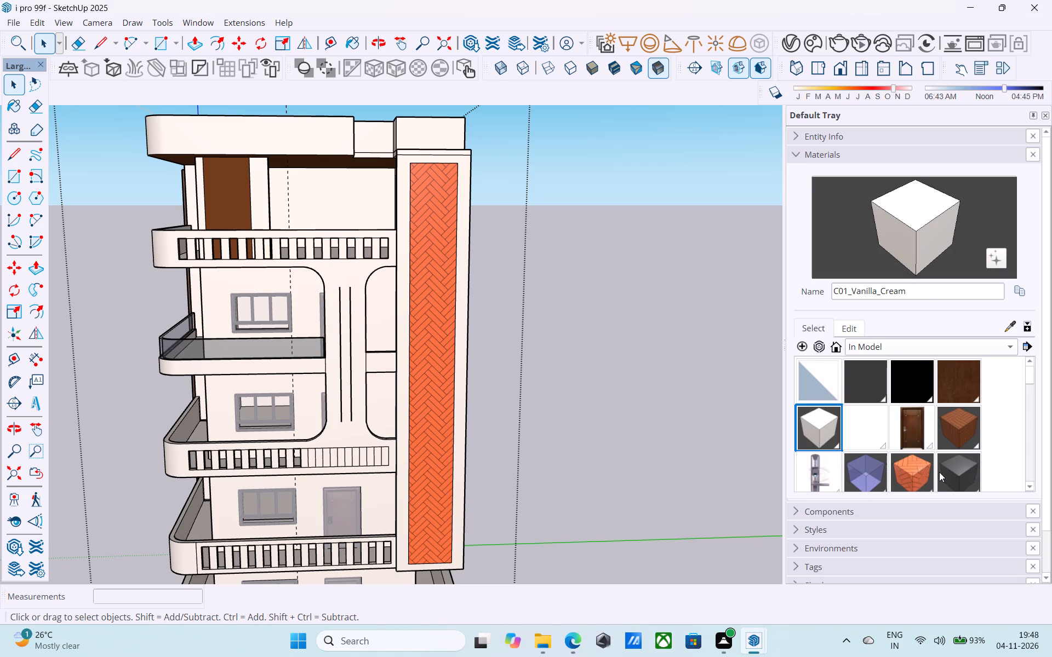
{"action": "left_click", "coordinate": [920, 475]}
{"action": "left_click", "coordinate": [851, 330]}
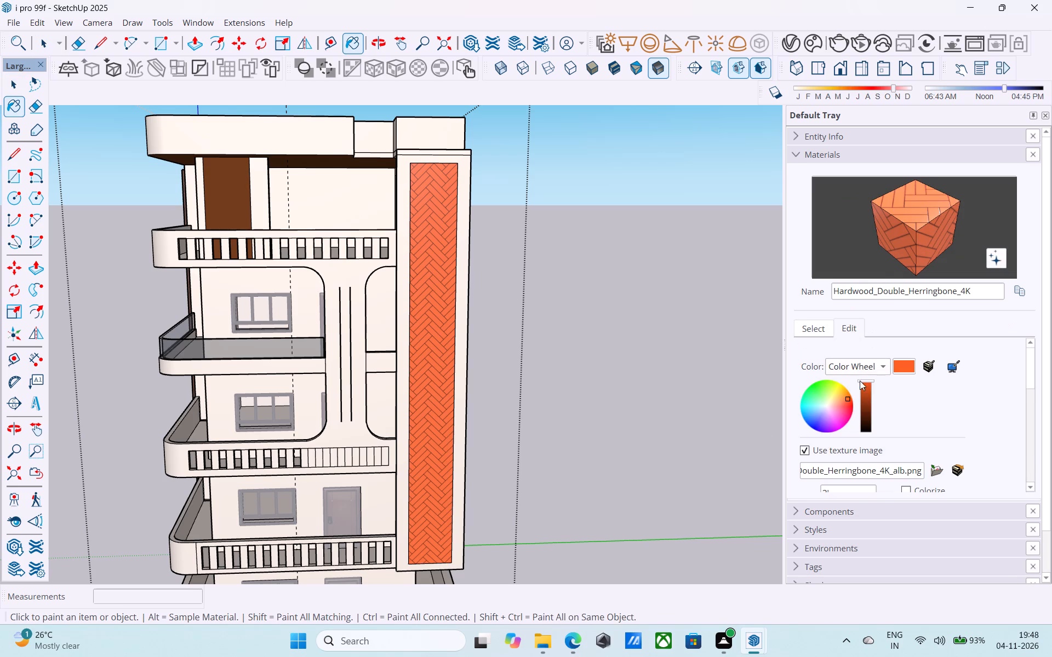
{"action": "left_click_drag", "start_coordinate": [866, 381], "coordinate": [867, 406]}
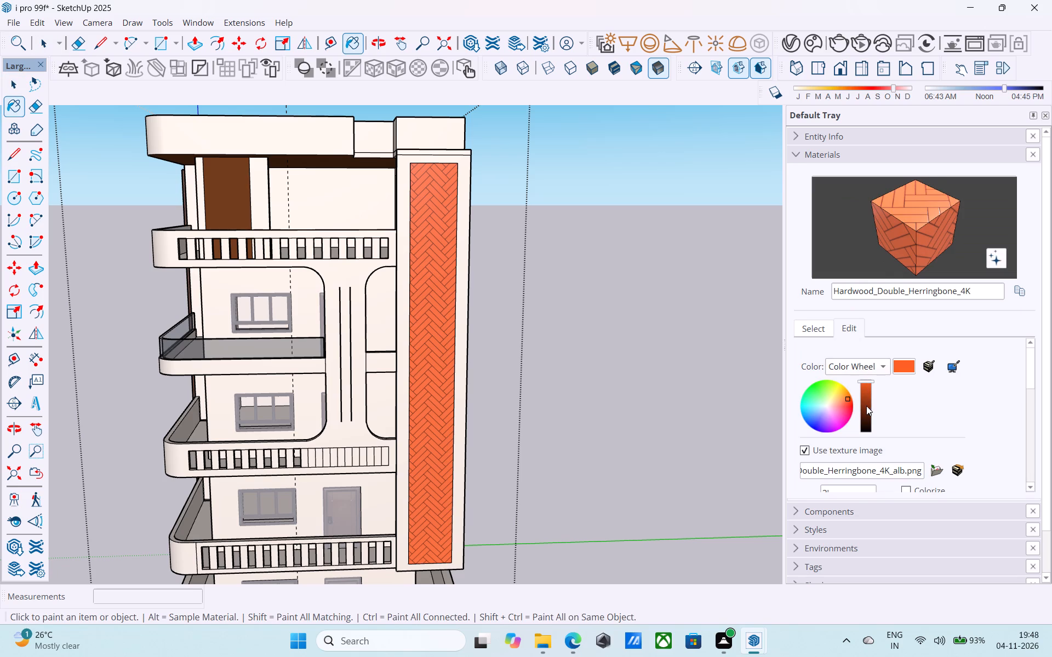
{"action": "left_click", "coordinate": [866, 405]}
Leave the building group and save the model.
{"action": "scroll", "coordinate": [696, 338], "scroll_direction": "down", "scroll_amount": 6}
{"action": "middle_click_drag", "start_coordinate": [575, 342], "coordinate": [669, 366]}
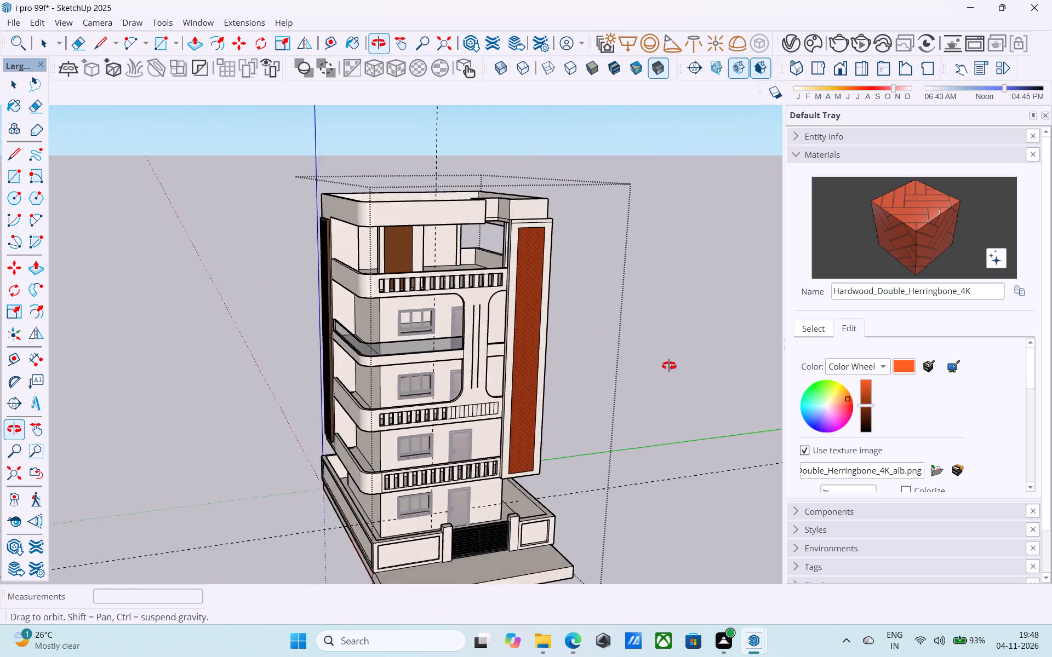
{"action": "middle_click_drag", "start_coordinate": [669, 366], "coordinate": [687, 351]}
{"action": "key", "text": "space"}
{"action": "left_click", "coordinate": [667, 341]}
{"action": "scroll", "coordinate": [489, 299], "scroll_direction": "up", "scroll_amount": 6}
{"action": "key", "text": "ctrl+s"}
Examine the recoloured herringbone column and the whole facade from several angles, saving the model along the way.
{"action": "scroll", "coordinate": [489, 299], "scroll_direction": "down", "scroll_amount": 6}
{"action": "middle_click_drag", "start_coordinate": [488, 299], "coordinate": [619, 329]}
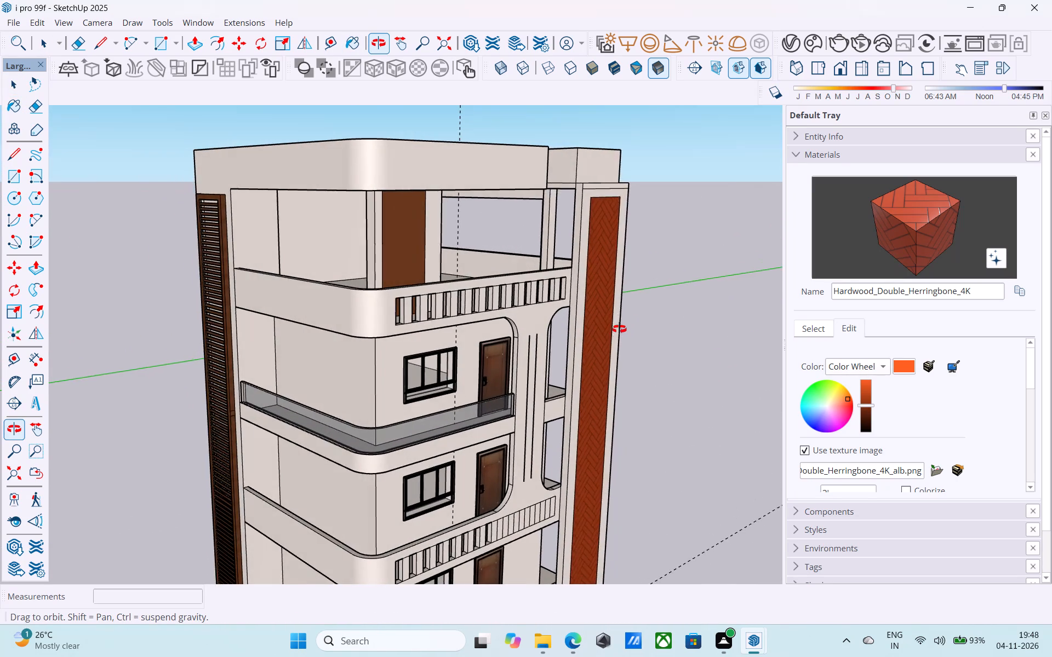
{"action": "middle_click_drag", "start_coordinate": [619, 329], "coordinate": [603, 323]}
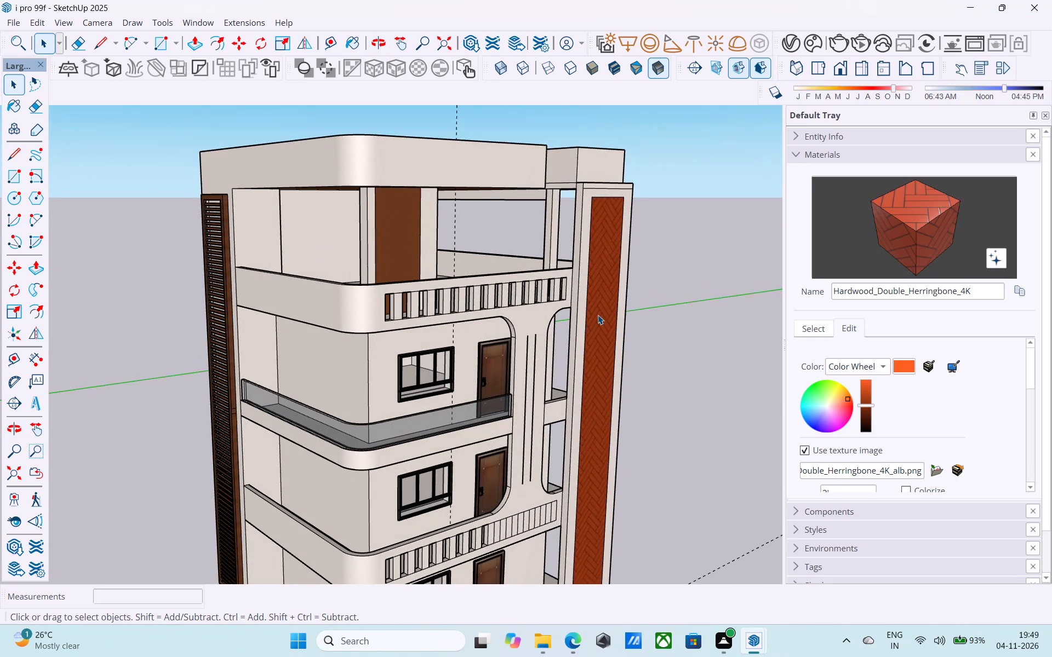
{"action": "scroll", "coordinate": [598, 315], "scroll_direction": "down", "scroll_amount": 7}
{"action": "middle_click_drag", "start_coordinate": [598, 315], "coordinate": [604, 289]}
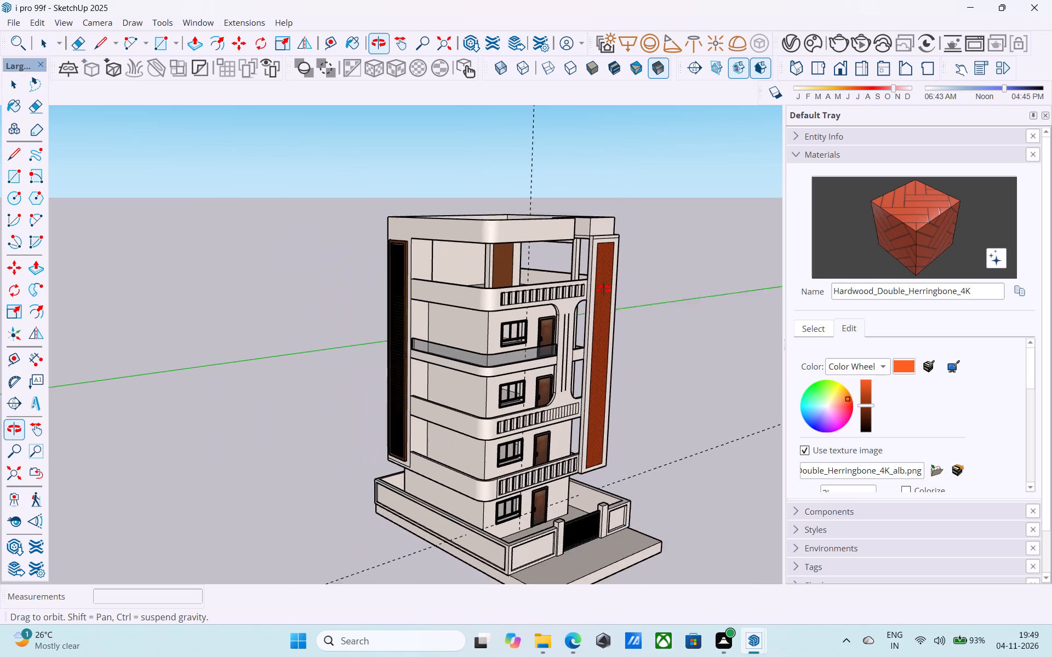
{"action": "middle_click_drag", "start_coordinate": [604, 289], "coordinate": [461, 265]}
{"action": "middle_click_drag", "start_coordinate": [572, 411], "coordinate": [535, 323], "text": "shift"}
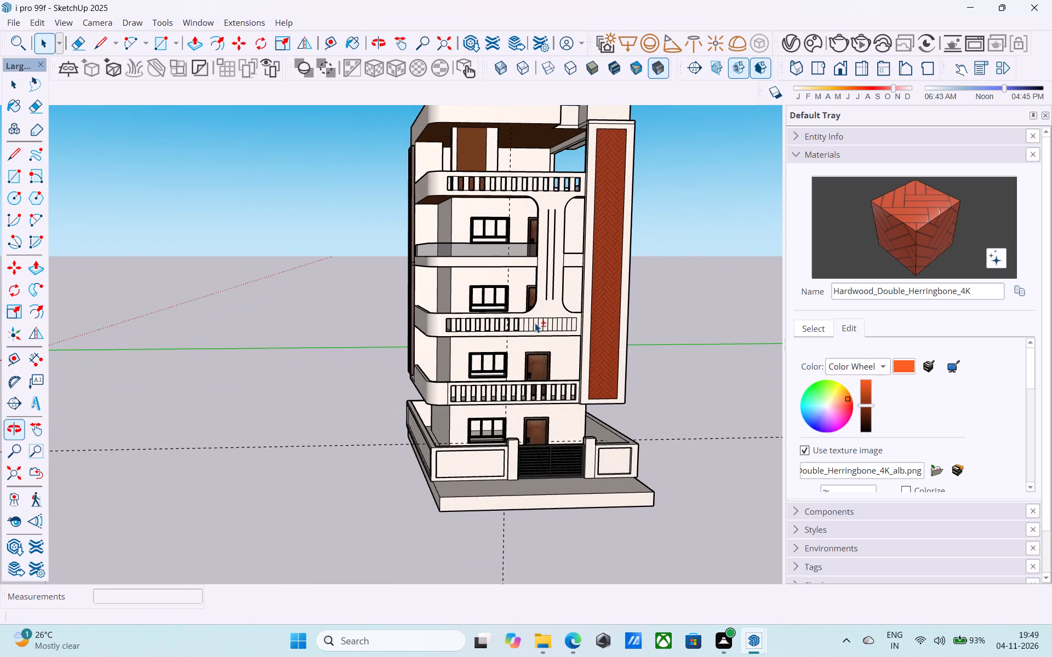
{"action": "key", "text": "ctrl+s"}
{"action": "middle_click_drag", "start_coordinate": [533, 327], "coordinate": [581, 355]}
{"action": "key", "text": "space"}
{"action": "key", "text": "ctrl+s"}
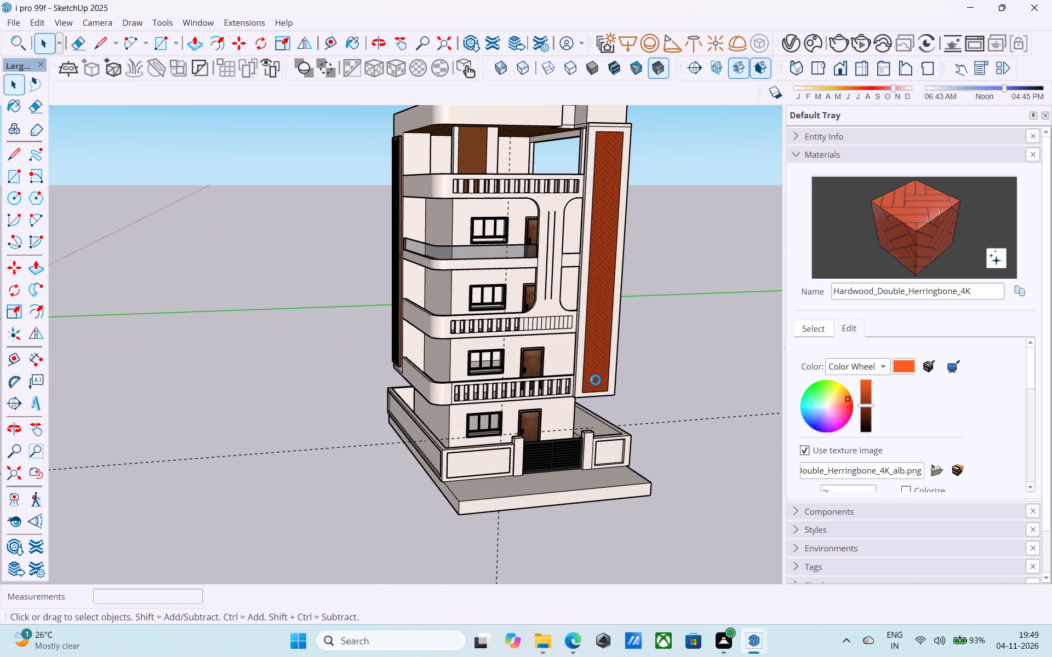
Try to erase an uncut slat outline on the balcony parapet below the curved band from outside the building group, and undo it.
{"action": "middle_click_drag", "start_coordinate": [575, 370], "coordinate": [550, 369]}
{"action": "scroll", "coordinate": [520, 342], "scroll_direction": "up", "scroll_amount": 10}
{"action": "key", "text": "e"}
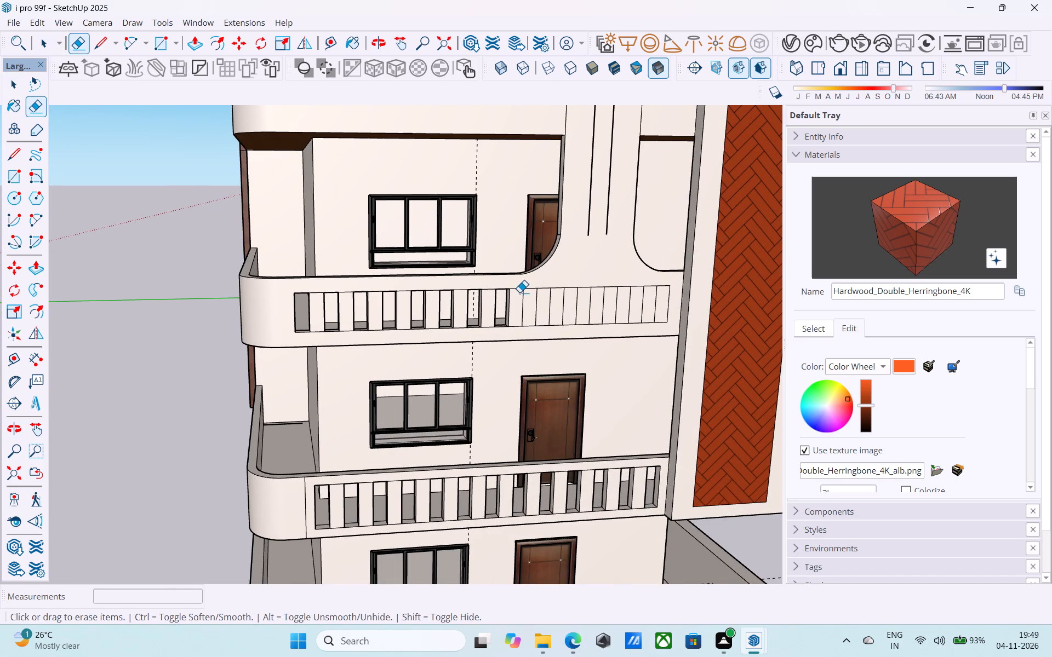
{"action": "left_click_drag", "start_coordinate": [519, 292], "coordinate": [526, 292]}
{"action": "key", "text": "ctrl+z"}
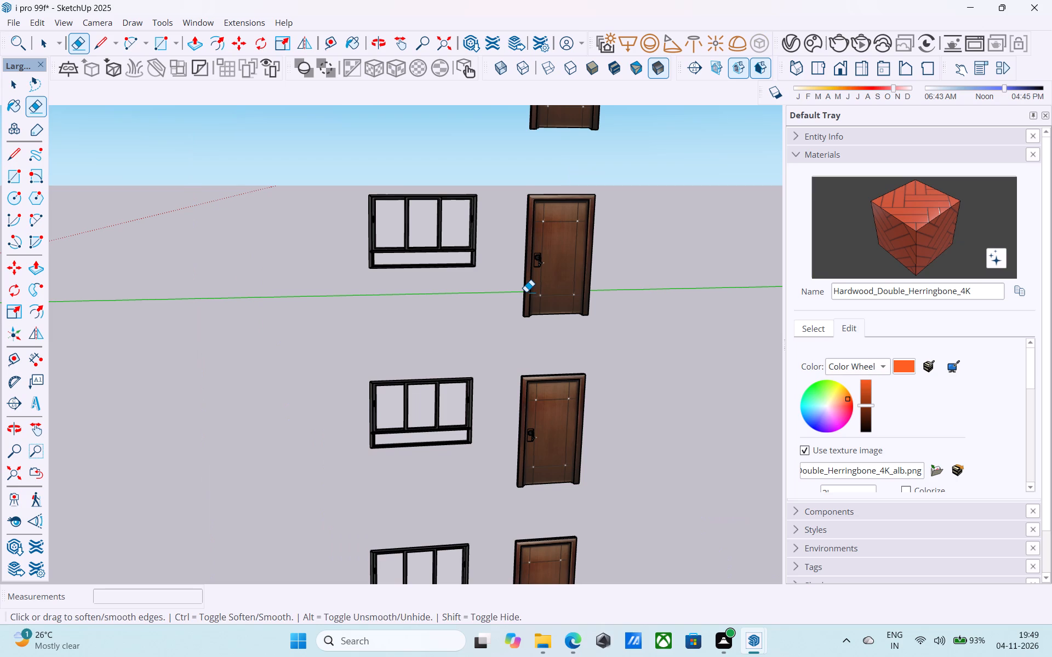
Inside the building group, erase the uncut slat outlines beside the open slots on the balcony parapet below the curved band.
{"action": "key", "text": "space"}
{"action": "double_click", "coordinate": [526, 292]}
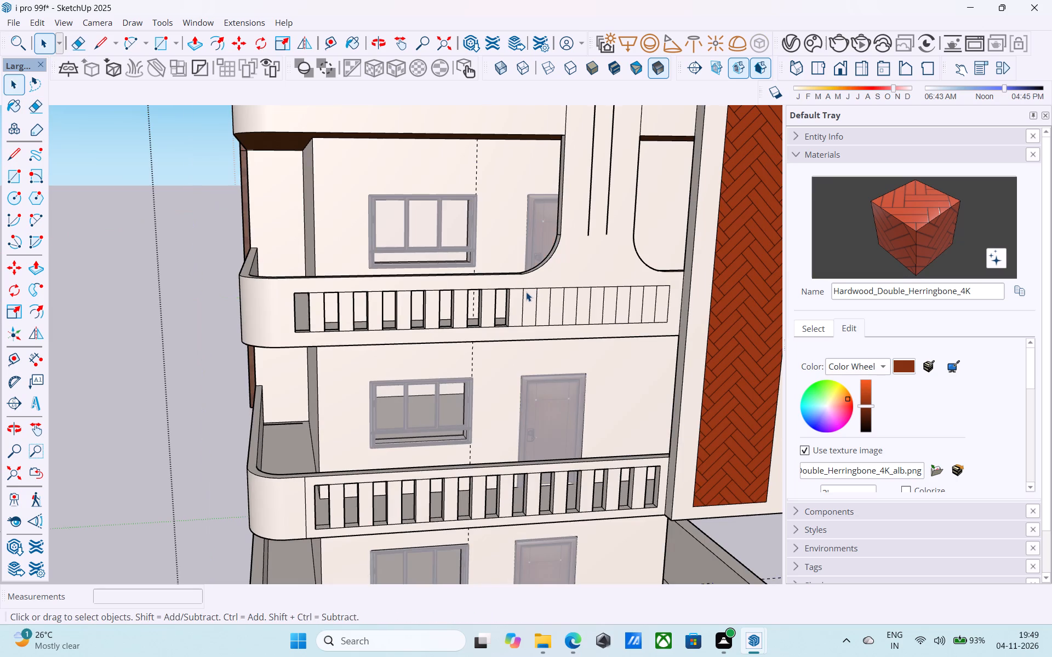
{"action": "scroll", "coordinate": [526, 292], "scroll_direction": "down", "scroll_amount": 6}
{"action": "key", "text": "e"}
{"action": "scroll", "coordinate": [523, 292], "scroll_direction": "up", "scroll_amount": 8}
{"action": "left_click_drag", "start_coordinate": [518, 289], "coordinate": [553, 325]}
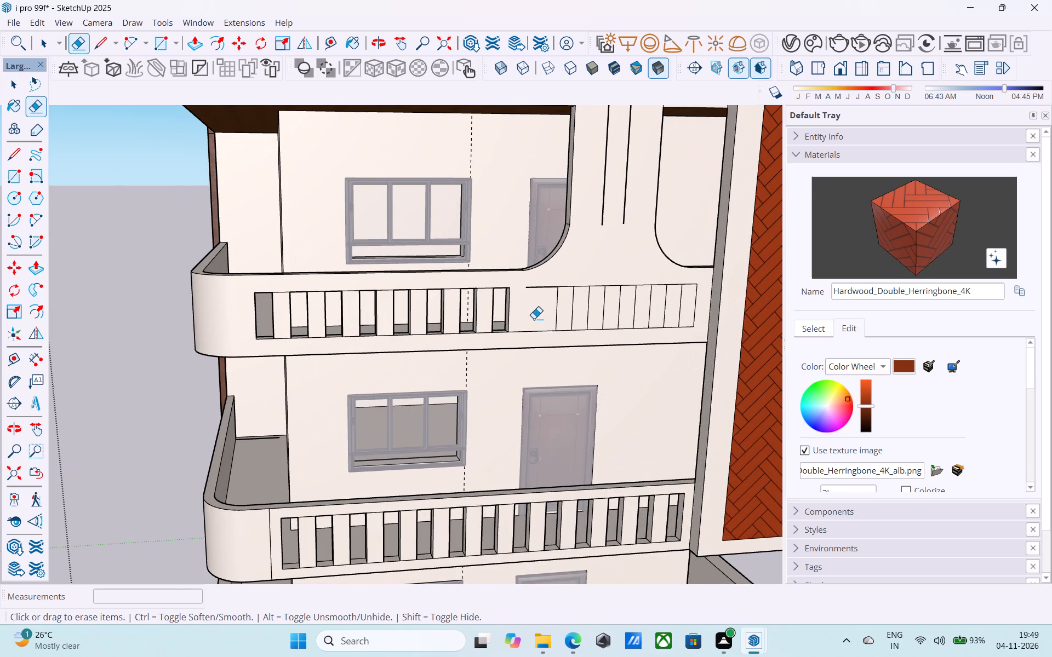
{"action": "left_click_drag", "start_coordinate": [529, 322], "coordinate": [546, 346]}
{"action": "key", "text": "ctrl+z"}
{"action": "middle_click_drag", "start_coordinate": [560, 295], "coordinate": [544, 298]}
{"action": "scroll", "coordinate": [544, 298], "scroll_direction": "up", "scroll_amount": 4}
{"action": "left_click_drag", "start_coordinate": [554, 299], "coordinate": [662, 316]}
{"action": "scroll", "coordinate": [586, 306], "scroll_direction": "down", "scroll_amount": 5}
{"action": "left_click_drag", "start_coordinate": [565, 292], "coordinate": [580, 303]}
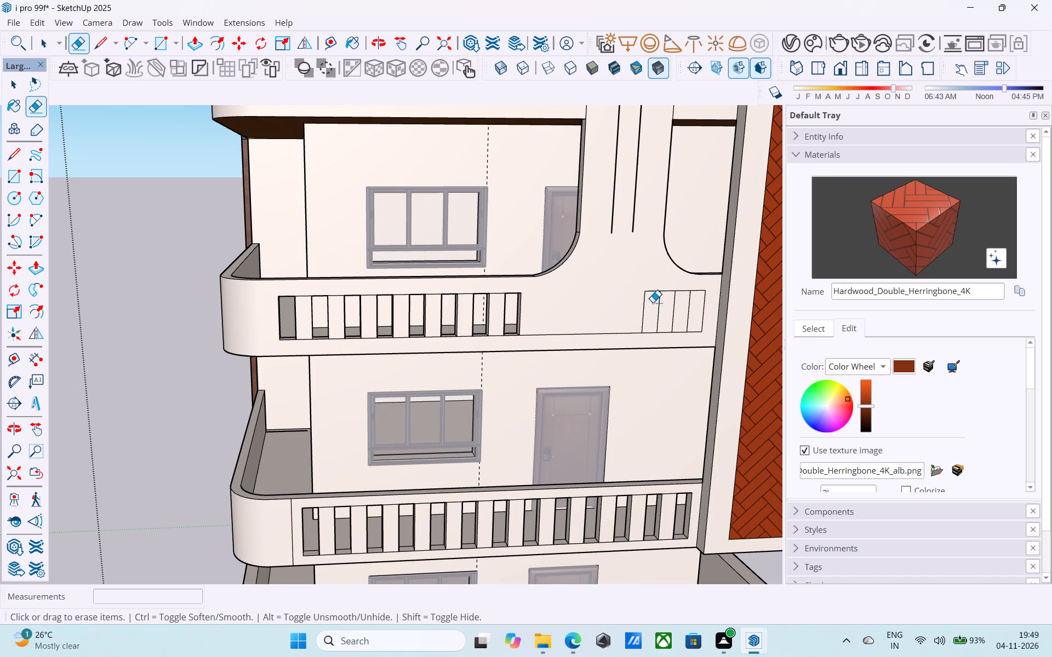
Erase the remaining slat outlines nearest the herringbone column on the same parapet, including their top and bottom lines.
{"action": "left_click_drag", "start_coordinate": [667, 298], "coordinate": [633, 305]}
{"action": "scroll", "coordinate": [615, 298], "scroll_direction": "down", "scroll_amount": 6}
{"action": "scroll", "coordinate": [661, 302], "scroll_direction": "up", "scroll_amount": 10}
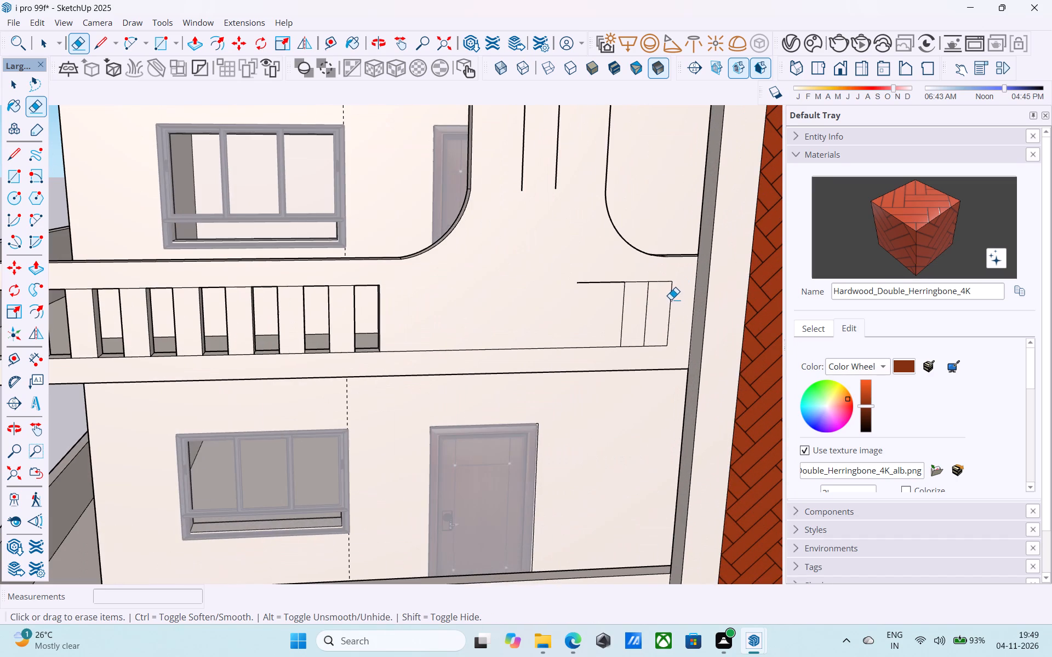
{"action": "left_click_drag", "start_coordinate": [672, 299], "coordinate": [623, 299]}
{"action": "left_click_drag", "start_coordinate": [638, 292], "coordinate": [622, 279]}
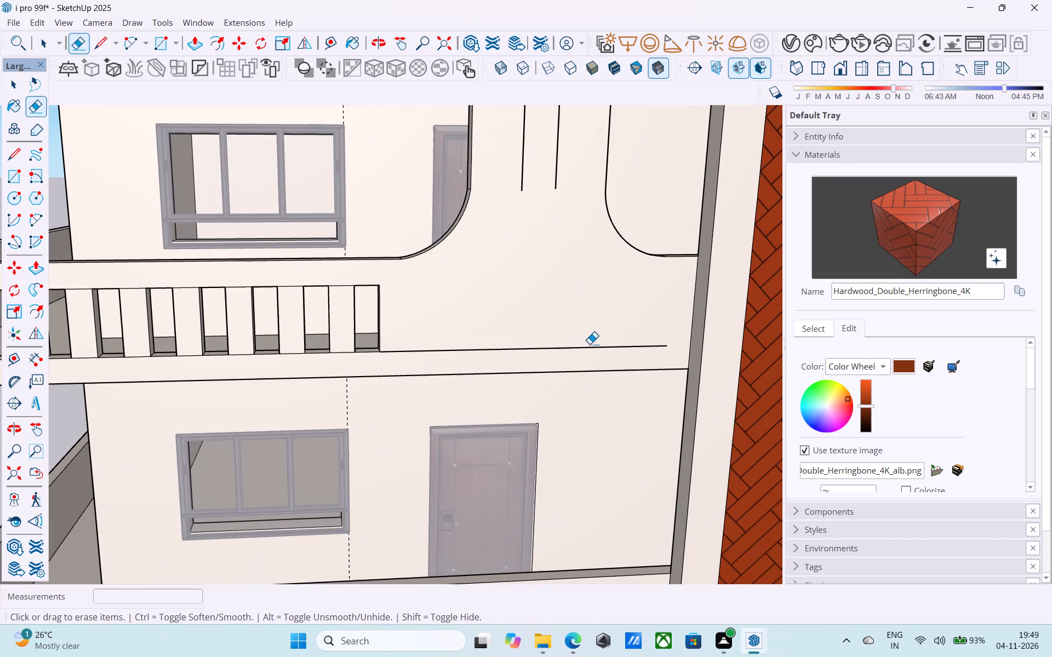
{"action": "left_click_drag", "start_coordinate": [590, 344], "coordinate": [594, 349]}
Examine the tower's balconies and parapets for leftover construction edges.
{"action": "scroll", "coordinate": [594, 349], "scroll_direction": "down", "scroll_amount": 12}
{"action": "middle_click_drag", "start_coordinate": [596, 351], "coordinate": [692, 382]}
{"action": "scroll", "coordinate": [637, 429], "scroll_direction": "down", "scroll_amount": 6}
{"action": "middle_click_drag", "start_coordinate": [636, 430], "coordinate": [700, 413]}
{"action": "scroll", "coordinate": [645, 331], "scroll_direction": "up", "scroll_amount": 11}
{"action": "scroll", "coordinate": [430, 397], "scroll_direction": "down", "scroll_amount": 5}
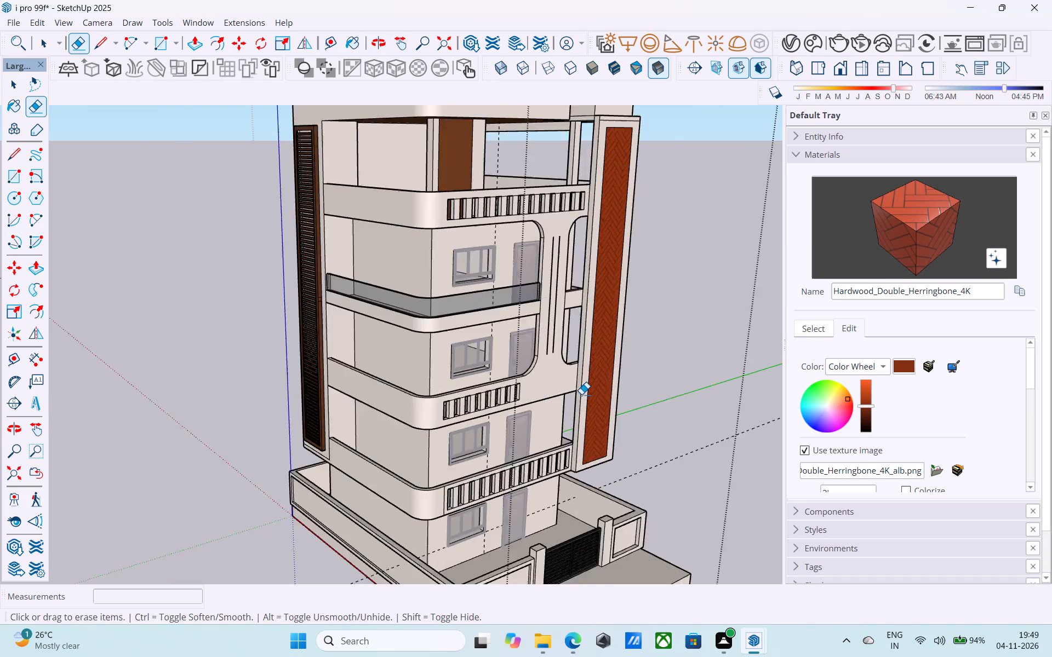
{"action": "middle_click_drag", "start_coordinate": [580, 393], "coordinate": [585, 405]}
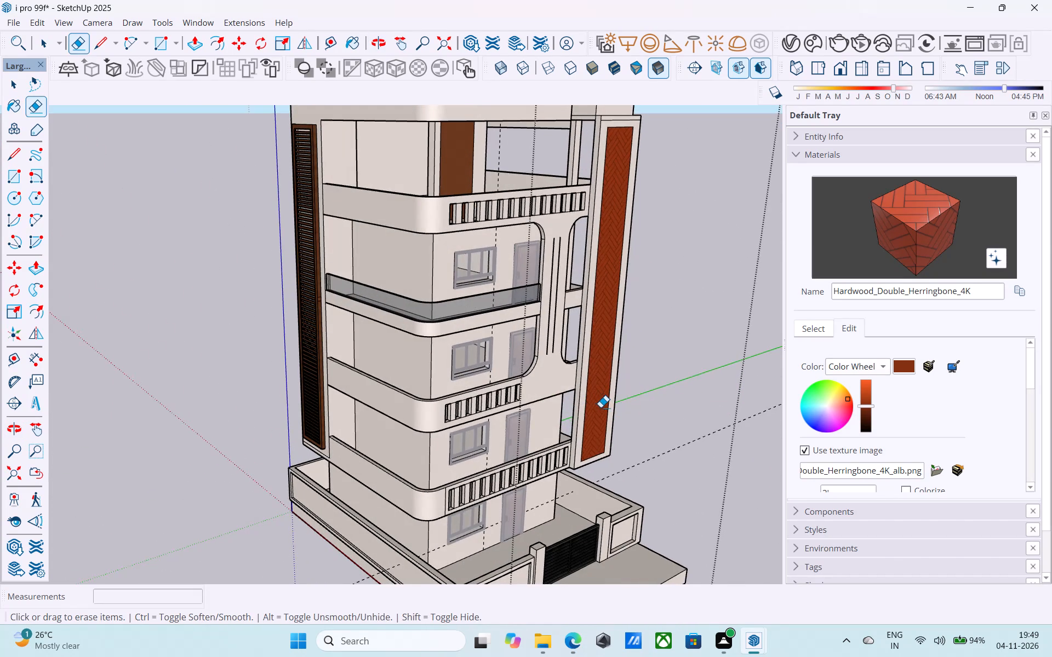
{"action": "scroll", "coordinate": [615, 414], "scroll_direction": "down", "scroll_amount": 6}
{"action": "middle_click_drag", "start_coordinate": [603, 417], "coordinate": [512, 456]}
Erase the leftover top and bottom lines between the first three slots at the curved corner of the topmost slotted parapet.
{"action": "scroll", "coordinate": [534, 320], "scroll_direction": "up", "scroll_amount": 9}
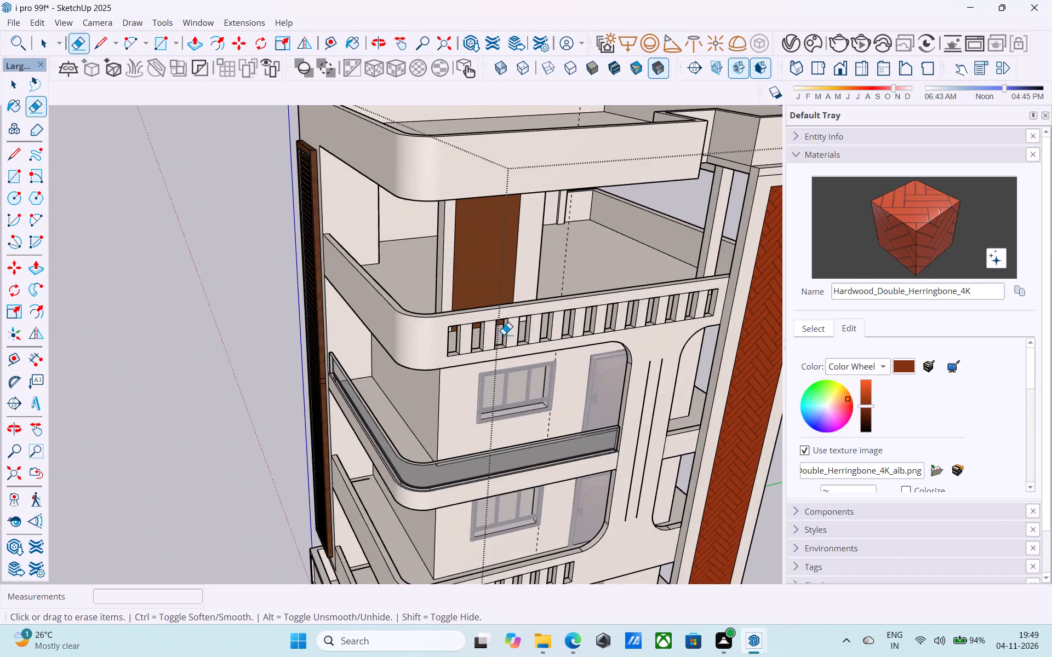
{"action": "scroll", "coordinate": [504, 335], "scroll_direction": "up", "scroll_amount": 9}
{"action": "scroll", "coordinate": [416, 299], "scroll_direction": "up", "scroll_amount": 7}
{"action": "scroll", "coordinate": [416, 299], "scroll_direction": "down", "scroll_amount": 1}
{"action": "scroll", "coordinate": [416, 307], "scroll_direction": "up", "scroll_amount": 4}
{"action": "left_click_drag", "start_coordinate": [416, 307], "coordinate": [429, 336]}
{"action": "scroll", "coordinate": [428, 331], "scroll_direction": "down", "scroll_amount": 6}
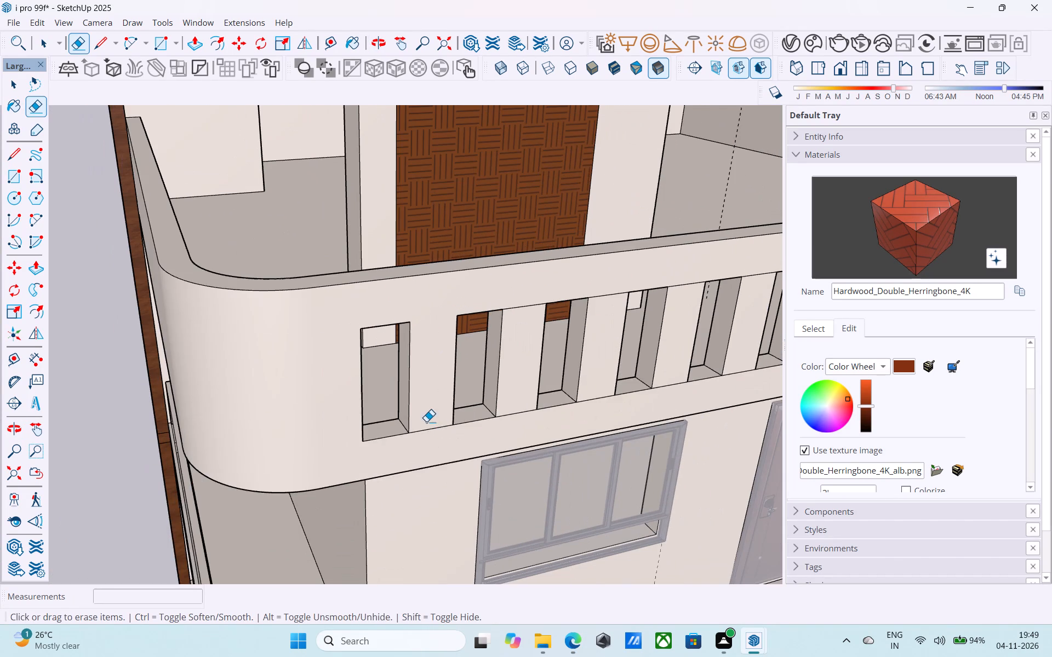
{"action": "left_click_drag", "start_coordinate": [426, 422], "coordinate": [430, 433]}
{"action": "left_click_drag", "start_coordinate": [535, 304], "coordinate": [533, 309]}
{"action": "left_click_drag", "start_coordinate": [522, 411], "coordinate": [520, 417]}
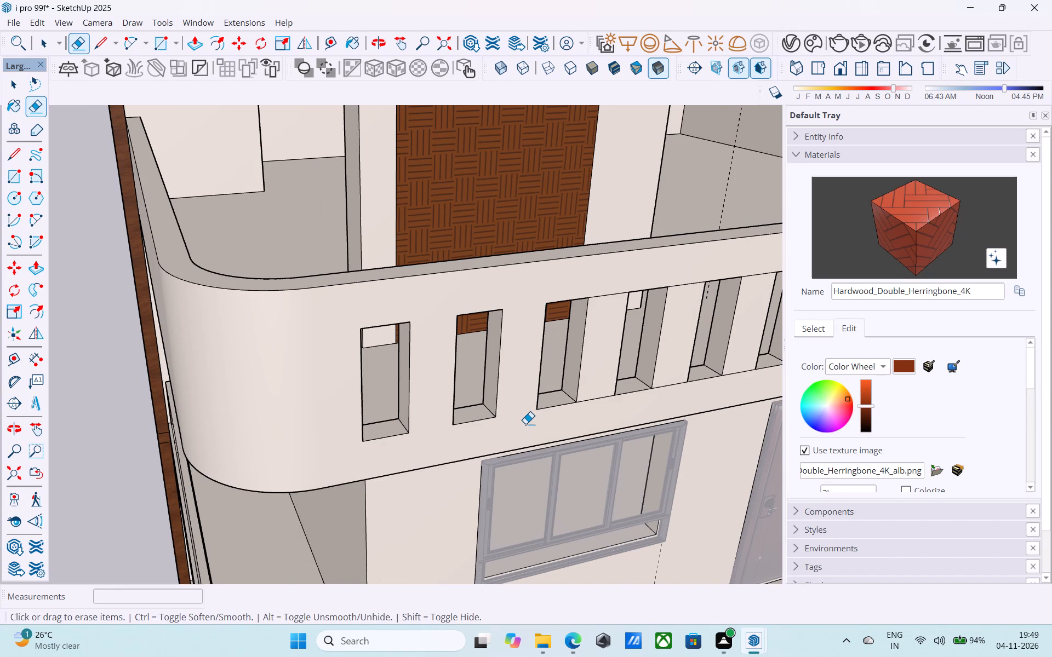
Erase the leftover top and bottom lines between the third and sixth slots of the same parapet.
{"action": "scroll", "coordinate": [525, 424], "scroll_direction": "down", "scroll_amount": 3}
{"action": "middle_click_drag", "start_coordinate": [525, 424], "coordinate": [457, 407], "text": "shift"}
{"action": "left_click", "coordinate": [524, 308]}
{"action": "left_click", "coordinate": [513, 388]}
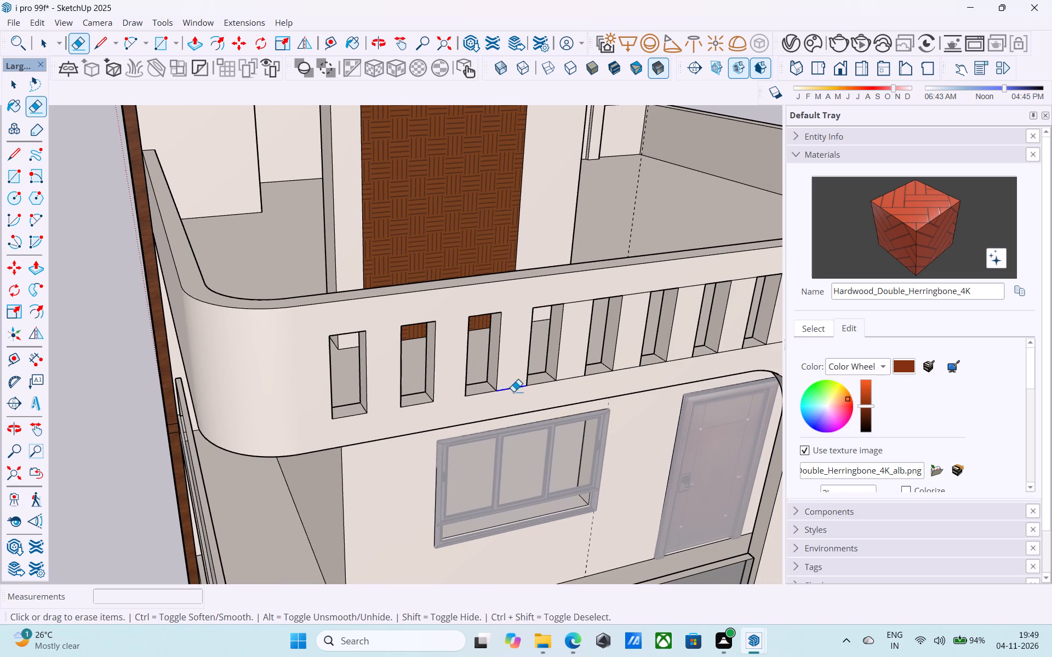
{"action": "left_click_drag", "start_coordinate": [578, 301], "coordinate": [580, 313]}
{"action": "left_click_drag", "start_coordinate": [570, 378], "coordinate": [572, 389]}
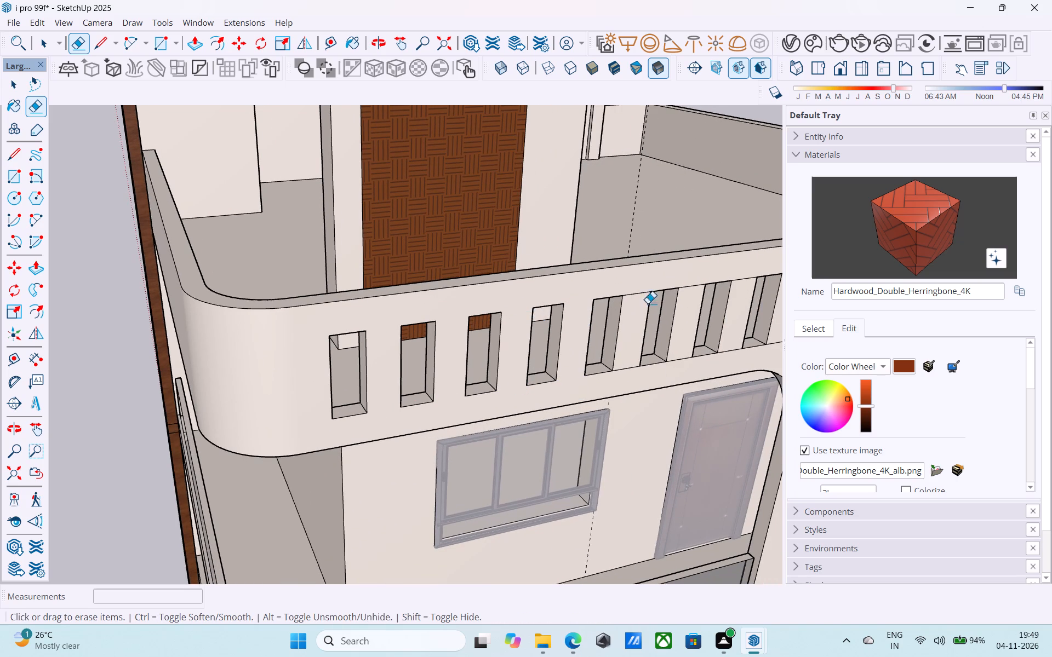
{"action": "left_click_drag", "start_coordinate": [640, 289], "coordinate": [639, 296]}
{"action": "left_click", "coordinate": [628, 372]}
{"action": "middle_click_drag", "start_coordinate": [634, 384], "coordinate": [492, 371], "text": "shift"}
{"action": "left_click", "coordinate": [477, 353]}
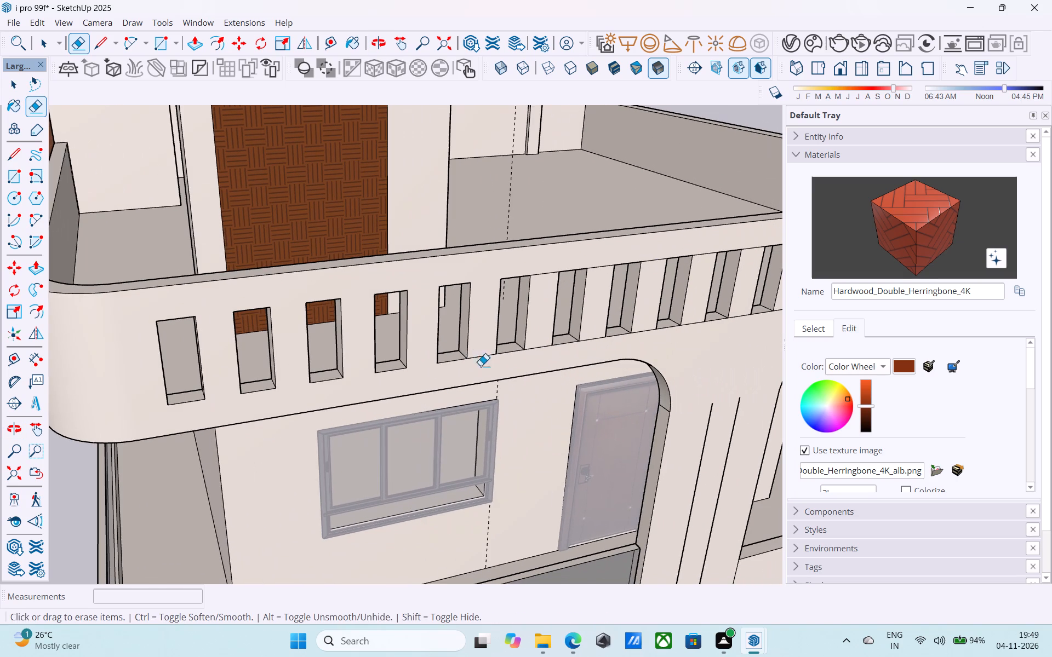
Erase the leftover top and bottom lines between the sixth and ninth slots of the topmost slotted parapet.
{"action": "left_click", "coordinate": [551, 273]}
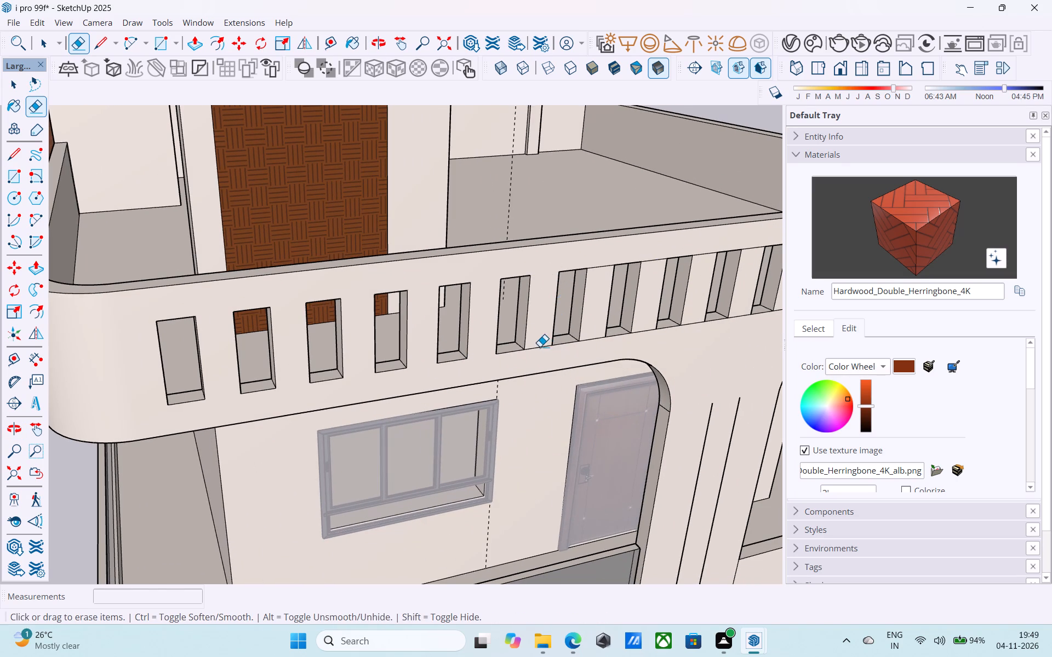
{"action": "left_click", "coordinate": [540, 347]}
{"action": "left_click_drag", "start_coordinate": [604, 263], "coordinate": [602, 273]}
{"action": "left_click_drag", "start_coordinate": [596, 335], "coordinate": [598, 354]}
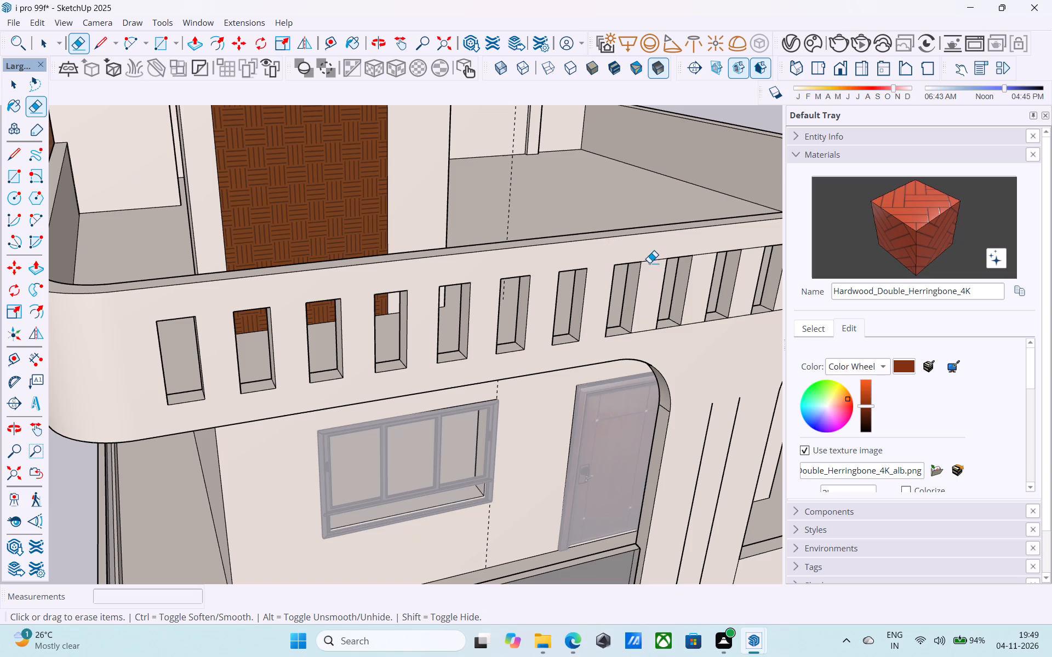
{"action": "left_click", "coordinate": [650, 261]}
{"action": "left_click_drag", "start_coordinate": [647, 328], "coordinate": [647, 335]}
Erase the remaining lines between the topmost parapet's slots, from the ninth slot to the last one nearest the herringbone column.
{"action": "middle_click_drag", "start_coordinate": [650, 347], "coordinate": [548, 362], "text": "shift"}
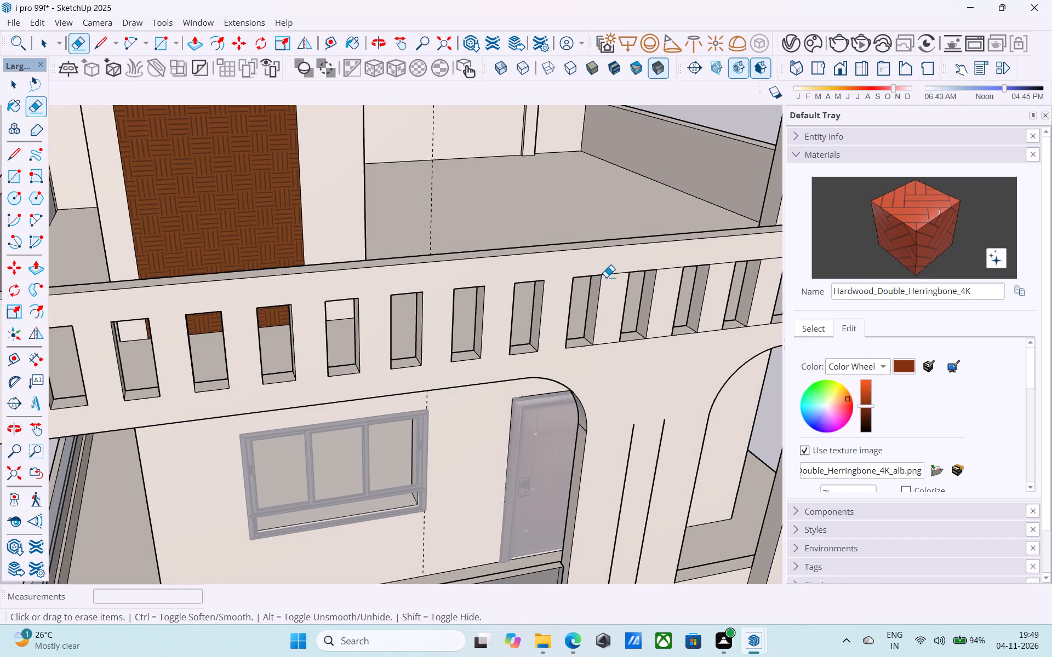
{"action": "left_click", "coordinate": [610, 275]}
{"action": "left_click", "coordinate": [604, 345]}
{"action": "left_click_drag", "start_coordinate": [674, 263], "coordinate": [676, 275]}
{"action": "left_click", "coordinate": [665, 339]}
{"action": "left_click", "coordinate": [719, 262]}
{"action": "left_click_drag", "start_coordinate": [650, 336], "coordinate": [652, 341]}
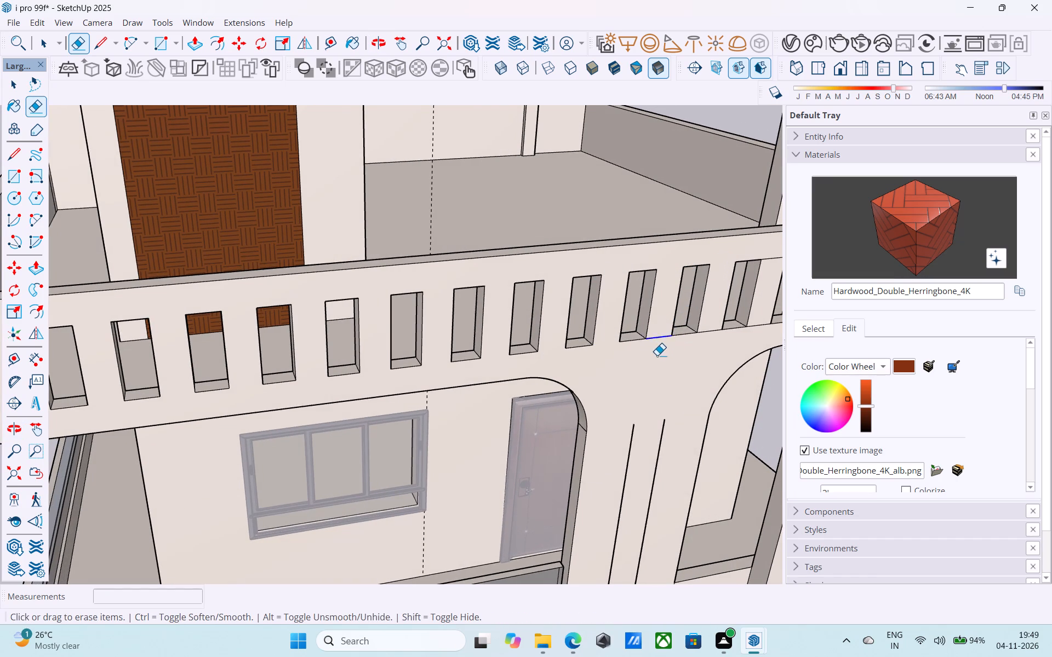
{"action": "left_click", "coordinate": [712, 325]}
{"action": "middle_click_drag", "start_coordinate": [706, 350], "coordinate": [632, 338], "text": "shift"}
{"action": "left_click", "coordinate": [636, 321]}
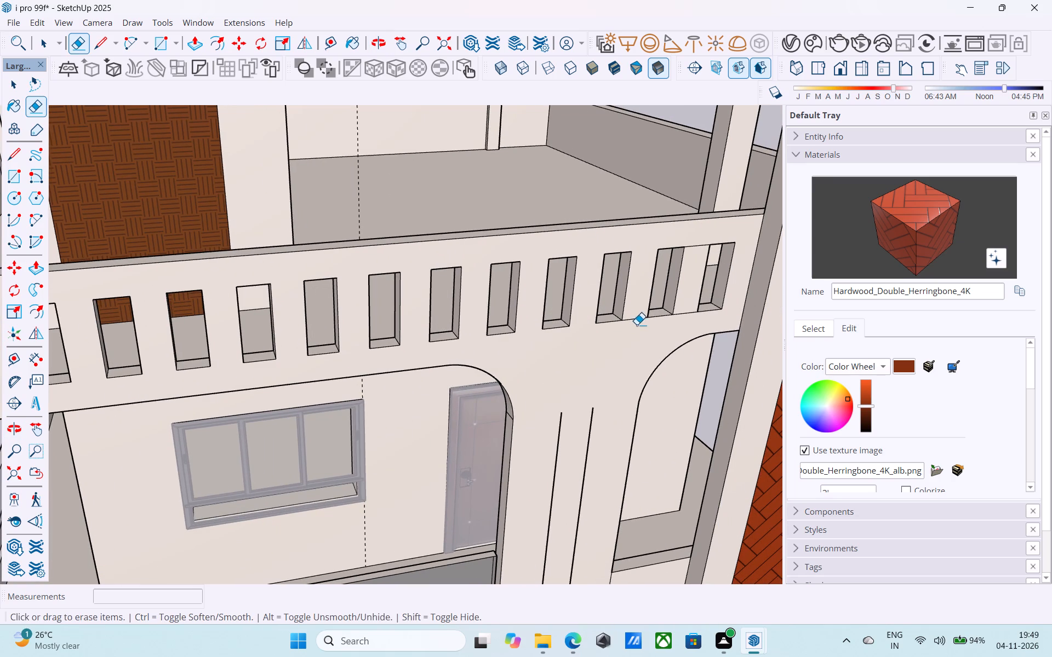
{"action": "left_click_drag", "start_coordinate": [637, 315], "coordinate": [634, 344]}
{"action": "left_click_drag", "start_coordinate": [685, 310], "coordinate": [688, 324]}
{"action": "left_click_drag", "start_coordinate": [702, 245], "coordinate": [702, 256]}
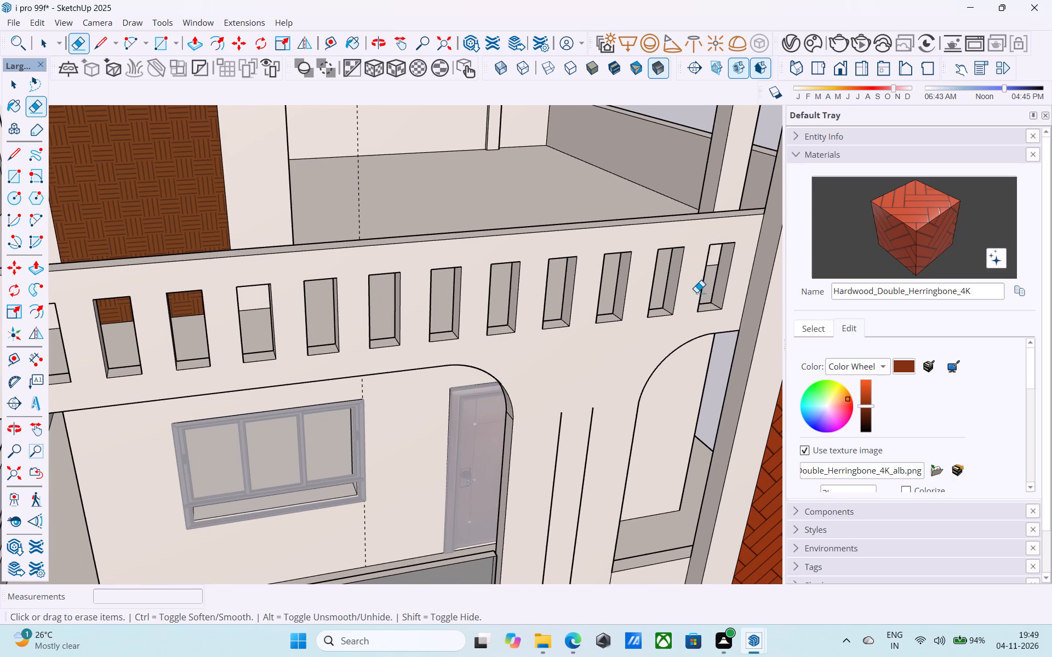
On the short eight-slot parapet below the curved band, erase the top and bottom lines between the first four slots.
{"action": "scroll", "coordinate": [708, 313], "scroll_direction": "down", "scroll_amount": 9}
{"action": "middle_click_drag", "start_coordinate": [709, 379], "coordinate": [735, 189], "text": "shift"}
{"action": "middle_click_drag", "start_coordinate": [622, 360], "coordinate": [614, 314]}
{"action": "scroll", "coordinate": [486, 372], "scroll_direction": "up", "scroll_amount": 7}
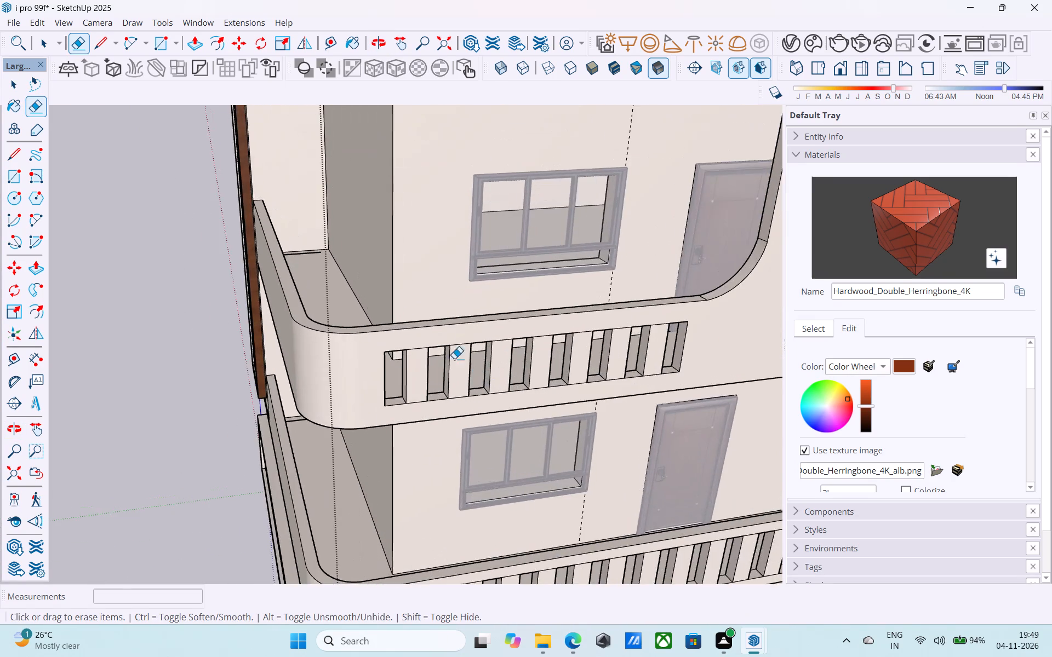
{"action": "scroll", "coordinate": [431, 349], "scroll_direction": "up", "scroll_amount": 3}
{"action": "left_click_drag", "start_coordinate": [418, 348], "coordinate": [417, 357]}
{"action": "left_click", "coordinate": [412, 427]}
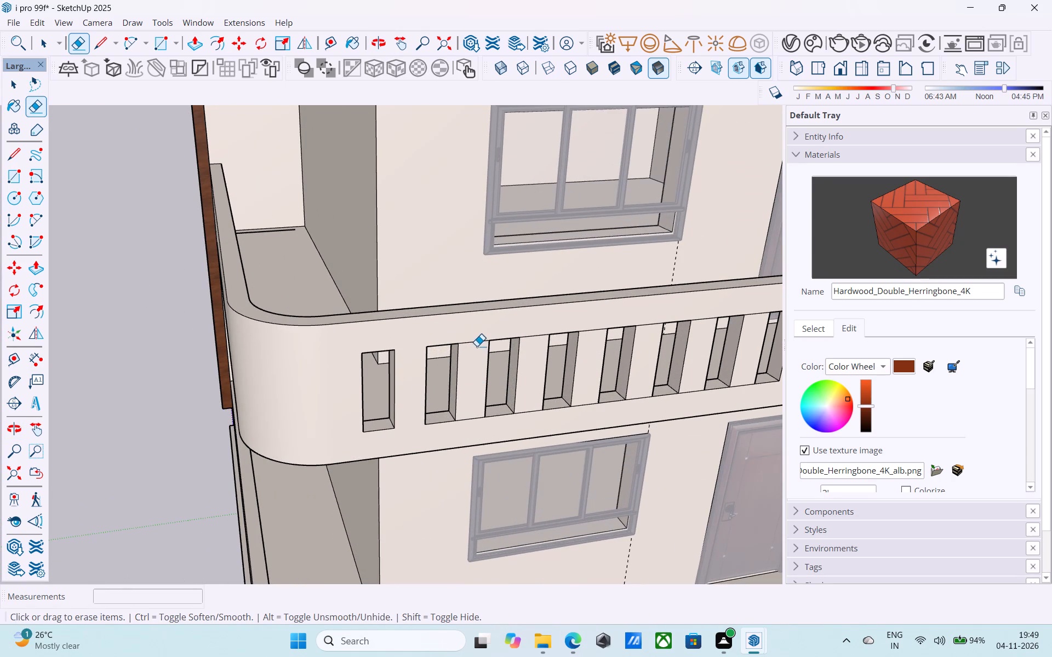
{"action": "left_click", "coordinate": [476, 343]}
{"action": "left_click_drag", "start_coordinate": [472, 408], "coordinate": [479, 421]}
{"action": "left_click_drag", "start_coordinate": [539, 333], "coordinate": [537, 339]}
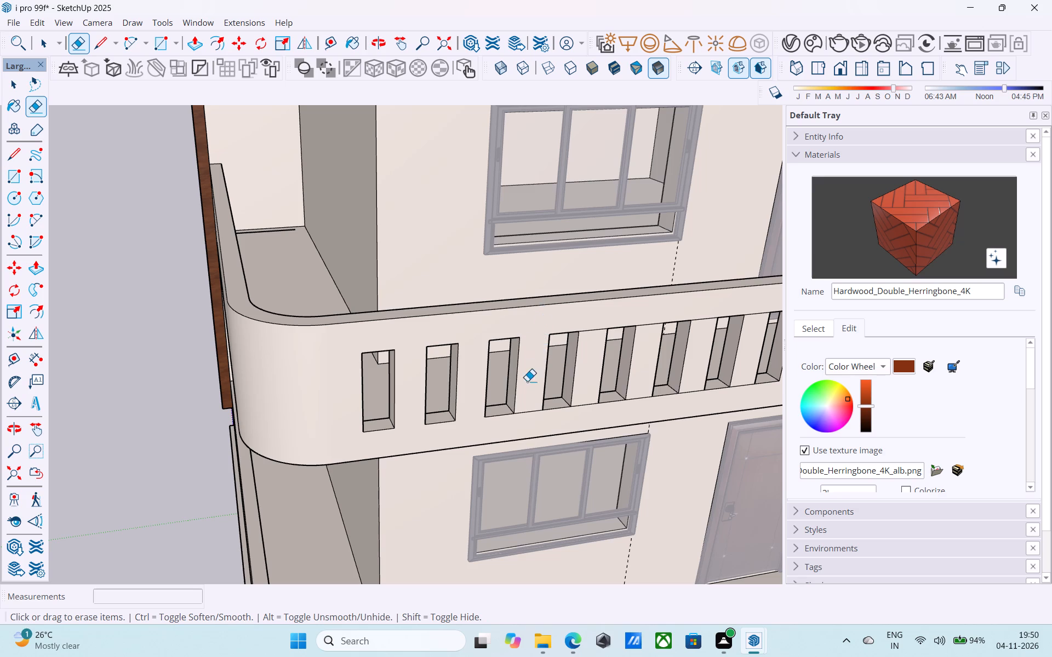
{"action": "left_click_drag", "start_coordinate": [530, 406], "coordinate": [531, 414]}
Erase the remaining top and bottom lines between the fourth and last slots of the eight-slot parapet.
{"action": "left_click_drag", "start_coordinate": [589, 412], "coordinate": [586, 389]}
{"action": "left_click_drag", "start_coordinate": [593, 329], "coordinate": [598, 318]}
{"action": "left_click", "coordinate": [653, 322]}
{"action": "left_click", "coordinate": [646, 404]}
{"action": "left_click", "coordinate": [638, 400]}
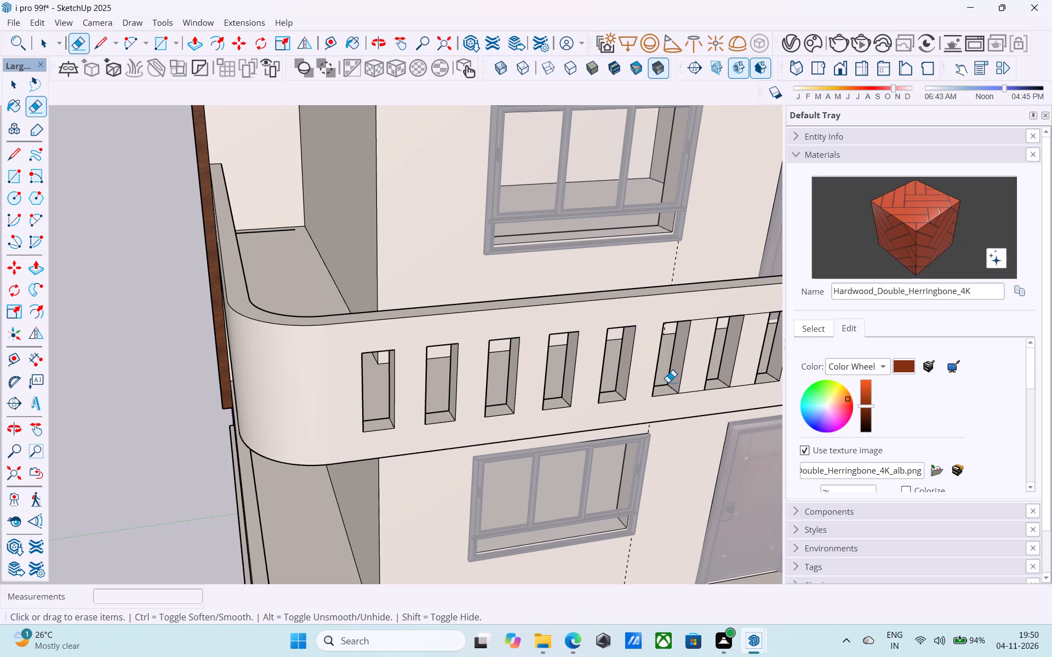
{"action": "left_click_drag", "start_coordinate": [689, 389], "coordinate": [694, 396]}
{"action": "left_click_drag", "start_coordinate": [696, 337], "coordinate": [708, 304]}
{"action": "middle_click_drag", "start_coordinate": [690, 326], "coordinate": [575, 323]}
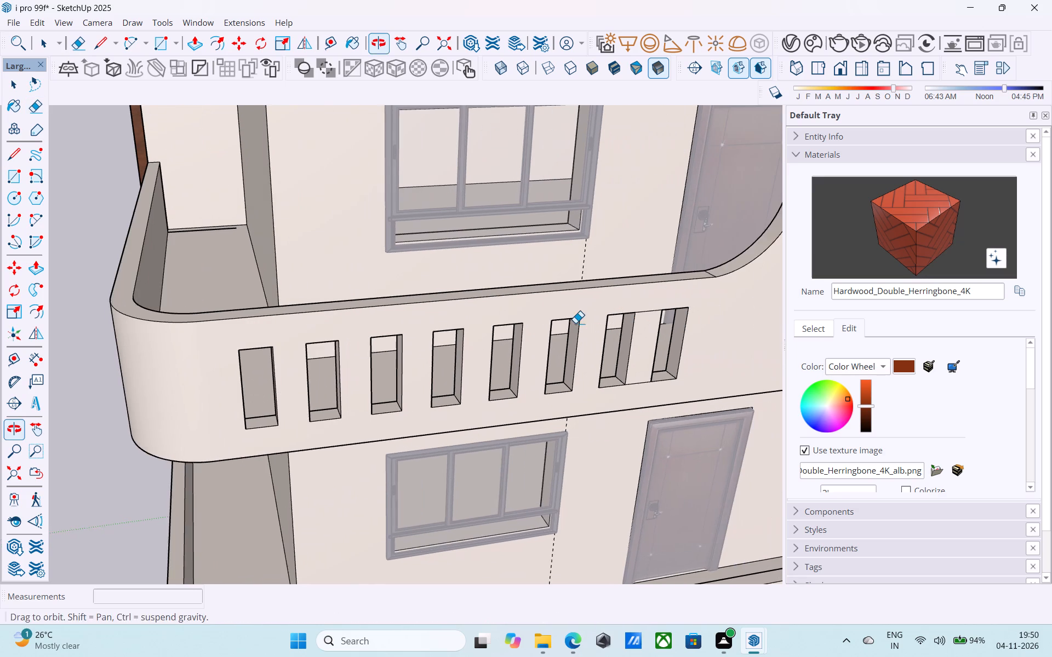
{"action": "left_click", "coordinate": [636, 313]}
{"action": "left_click_drag", "start_coordinate": [638, 379], "coordinate": [640, 391]}
On the lowest slotted parapet, erase the vertical line beside the corner slot and the lines between the first four slots.
{"action": "scroll", "coordinate": [641, 407], "scroll_direction": "down", "scroll_amount": 4}
{"action": "middle_click_drag", "start_coordinate": [638, 406], "coordinate": [662, 313], "text": "shift"}
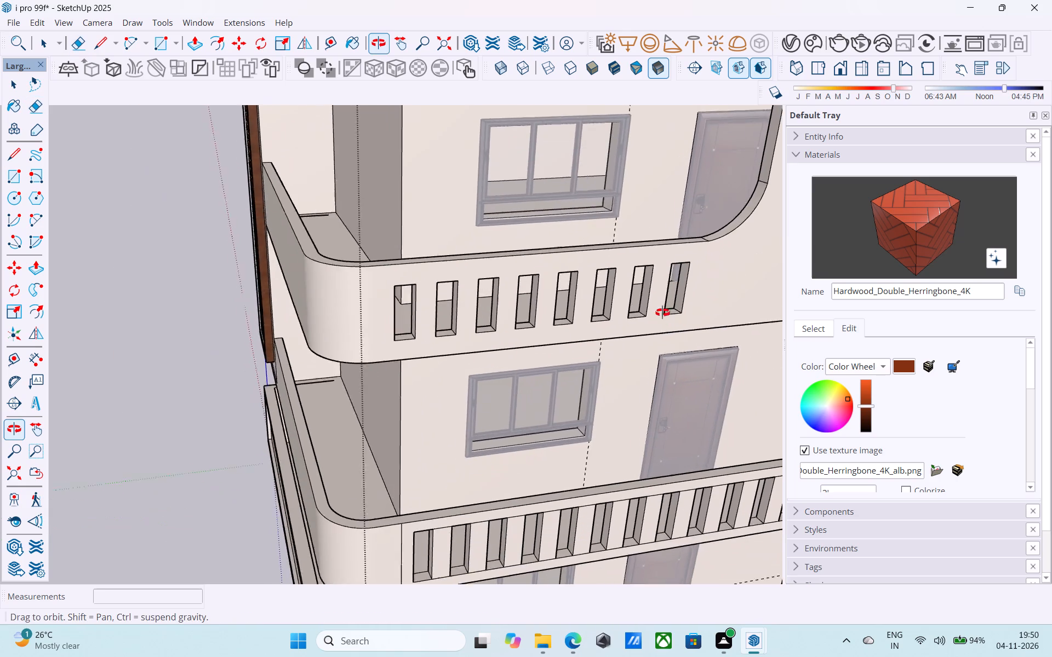
{"action": "middle_click_drag", "start_coordinate": [662, 313], "coordinate": [670, 306], "text": "shift"}
{"action": "scroll", "coordinate": [672, 308], "scroll_direction": "down", "scroll_amount": 6}
{"action": "middle_click_drag", "start_coordinate": [673, 309], "coordinate": [697, 245], "text": "shift"}
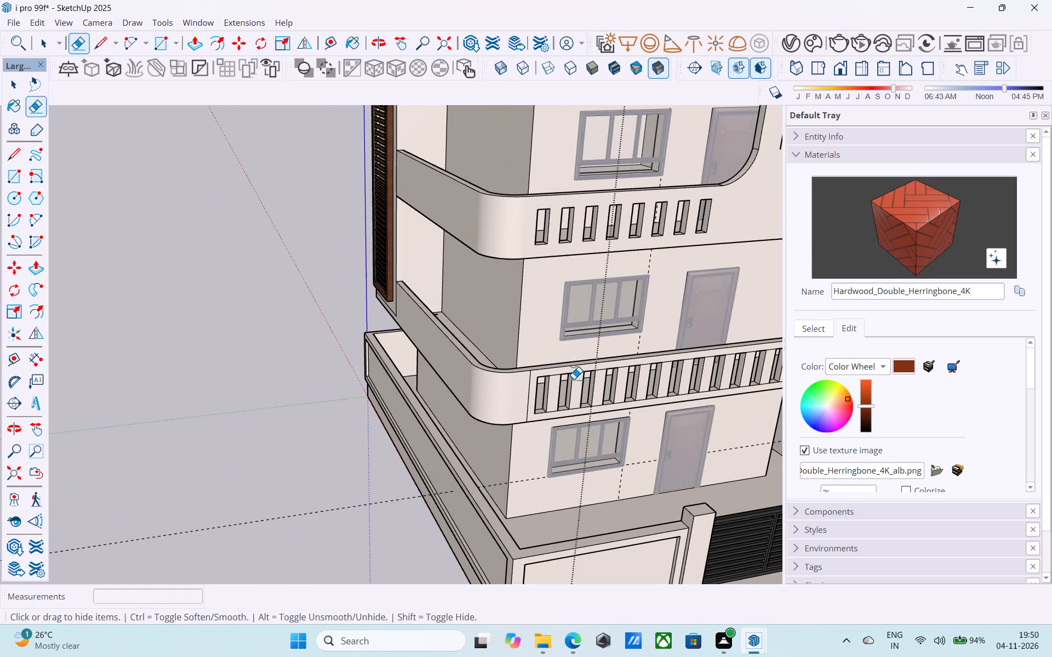
{"action": "middle_click_drag", "start_coordinate": [574, 379], "coordinate": [462, 363], "text": "shift"}
{"action": "scroll", "coordinate": [460, 363], "scroll_direction": "up", "scroll_amount": 12}
{"action": "left_click_drag", "start_coordinate": [368, 356], "coordinate": [355, 359]}
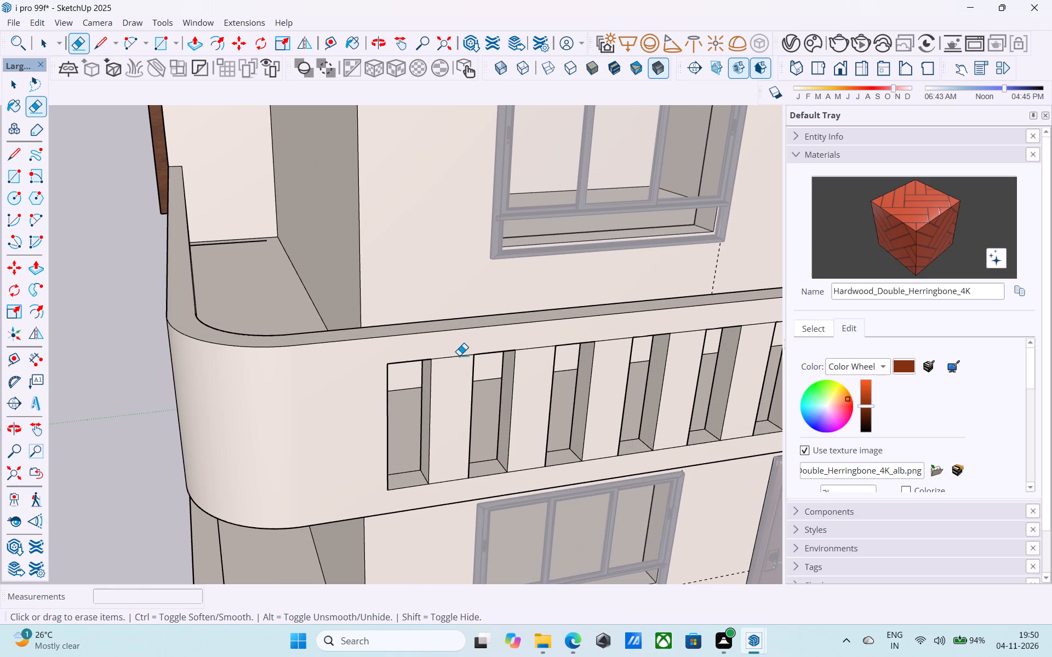
{"action": "left_click_drag", "start_coordinate": [459, 355], "coordinate": [458, 363]}
{"action": "left_click_drag", "start_coordinate": [454, 476], "coordinate": [455, 485]}
{"action": "left_click_drag", "start_coordinate": [526, 462], "coordinate": [530, 474]}
{"action": "left_click_drag", "start_coordinate": [544, 343], "coordinate": [545, 355]}
{"action": "left_click", "coordinate": [614, 337]}
{"action": "left_click", "coordinate": [591, 458]}
Erase the leftover top and bottom lines between the fourth and eighth slots of the lowest slotted parapet.
{"action": "middle_click_drag", "start_coordinate": [613, 468], "coordinate": [440, 476]}
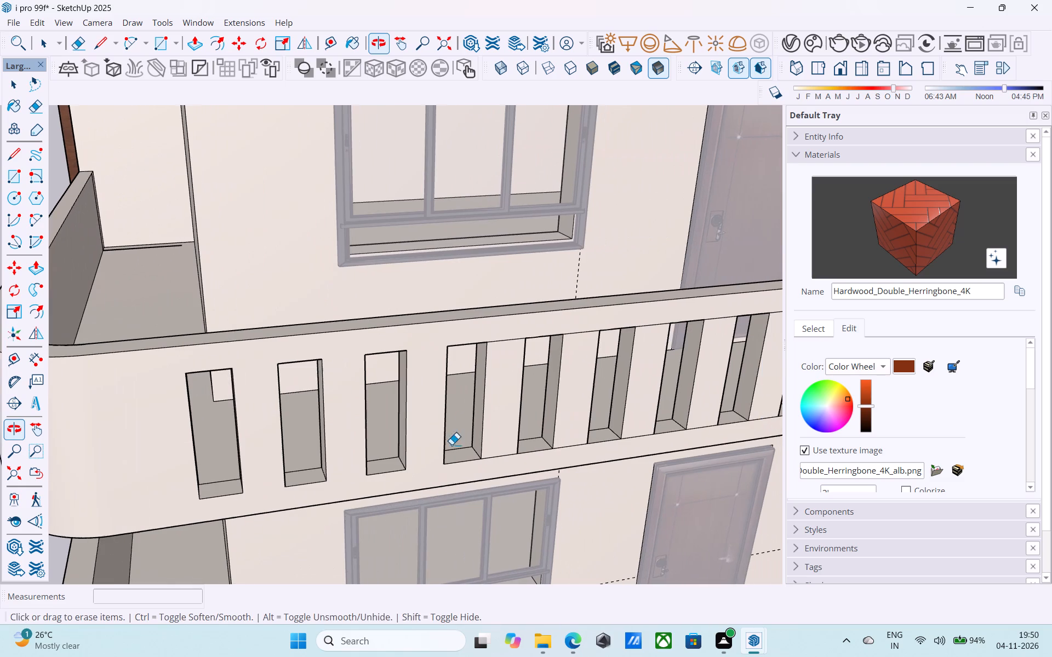
{"action": "left_click_drag", "start_coordinate": [512, 347], "coordinate": [509, 326]}
{"action": "left_click_drag", "start_coordinate": [504, 464], "coordinate": [488, 449]}
{"action": "left_click_drag", "start_coordinate": [565, 451], "coordinate": [564, 440]}
{"action": "left_click_drag", "start_coordinate": [583, 335], "coordinate": [587, 330]}
{"action": "middle_click_drag", "start_coordinate": [596, 343], "coordinate": [498, 343]}
{"action": "left_click_drag", "start_coordinate": [565, 318], "coordinate": [564, 333]}
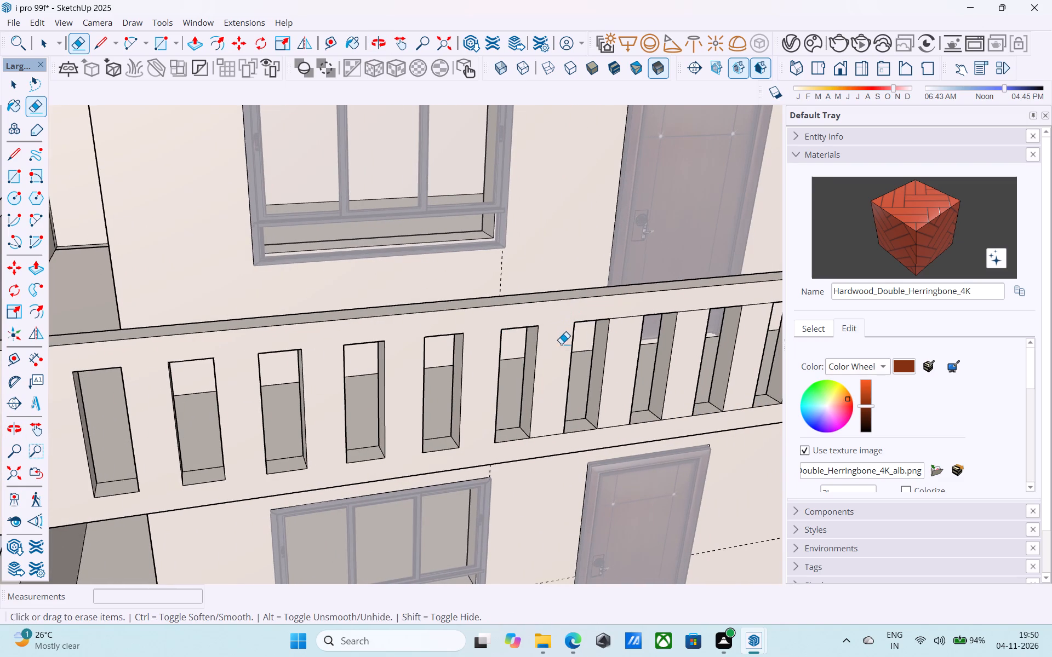
{"action": "left_click_drag", "start_coordinate": [547, 433], "coordinate": [551, 441]}
{"action": "left_click_drag", "start_coordinate": [611, 428], "coordinate": [617, 439]}
{"action": "left_click", "coordinate": [633, 315]}
Erase the remaining top and bottom lines between the lowest parapet's slots, from the eighth slot to the far end.
{"action": "middle_click_drag", "start_coordinate": [632, 336], "coordinate": [401, 386], "text": "shift"}
{"action": "left_click", "coordinate": [455, 360]}
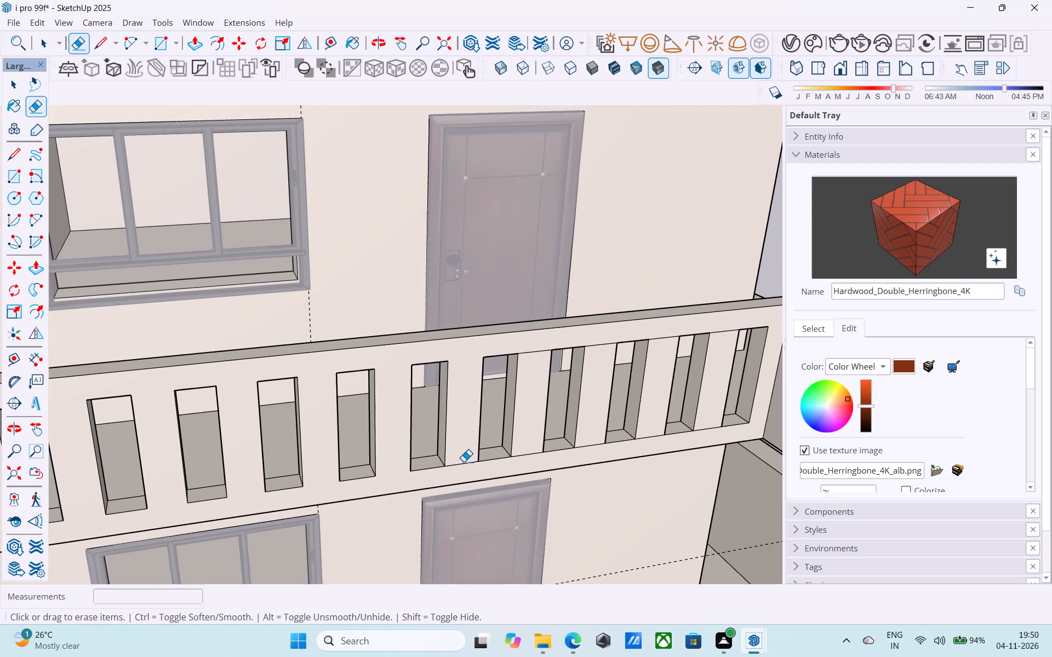
{"action": "left_click_drag", "start_coordinate": [464, 462], "coordinate": [466, 471]}
{"action": "left_click_drag", "start_coordinate": [532, 457], "coordinate": [526, 452]}
{"action": "left_click_drag", "start_coordinate": [538, 358], "coordinate": [534, 351]}
{"action": "left_click_drag", "start_coordinate": [599, 349], "coordinate": [611, 330]}
{"action": "left_click_drag", "start_coordinate": [591, 440], "coordinate": [596, 453]}
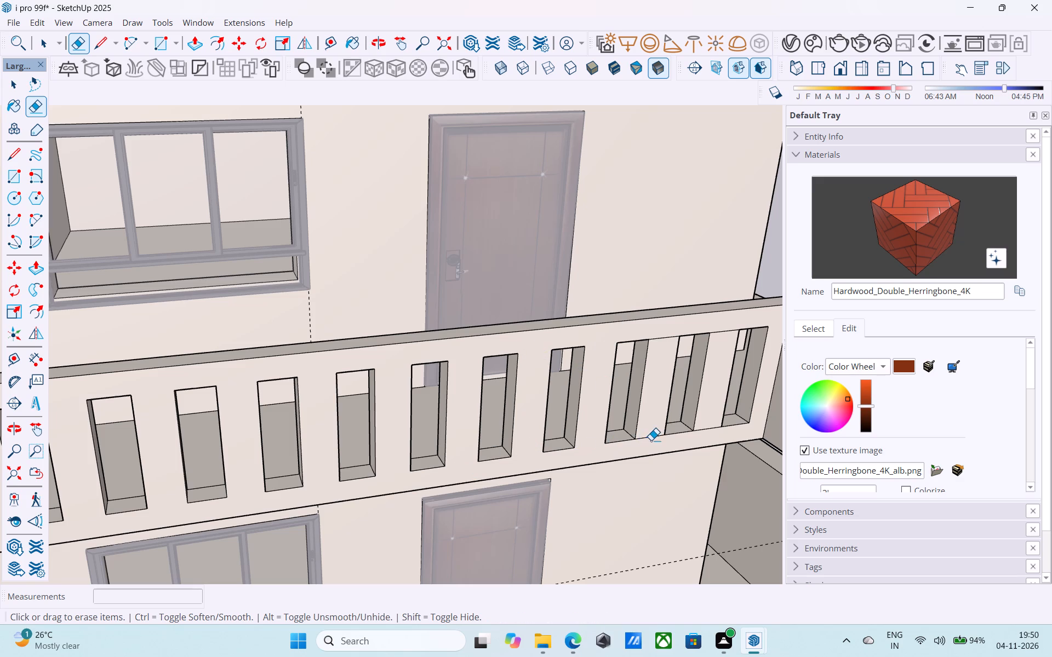
{"action": "left_click", "coordinate": [651, 440]}
{"action": "left_click_drag", "start_coordinate": [660, 344], "coordinate": [670, 326]}
{"action": "left_click_drag", "start_coordinate": [722, 342], "coordinate": [733, 321]}
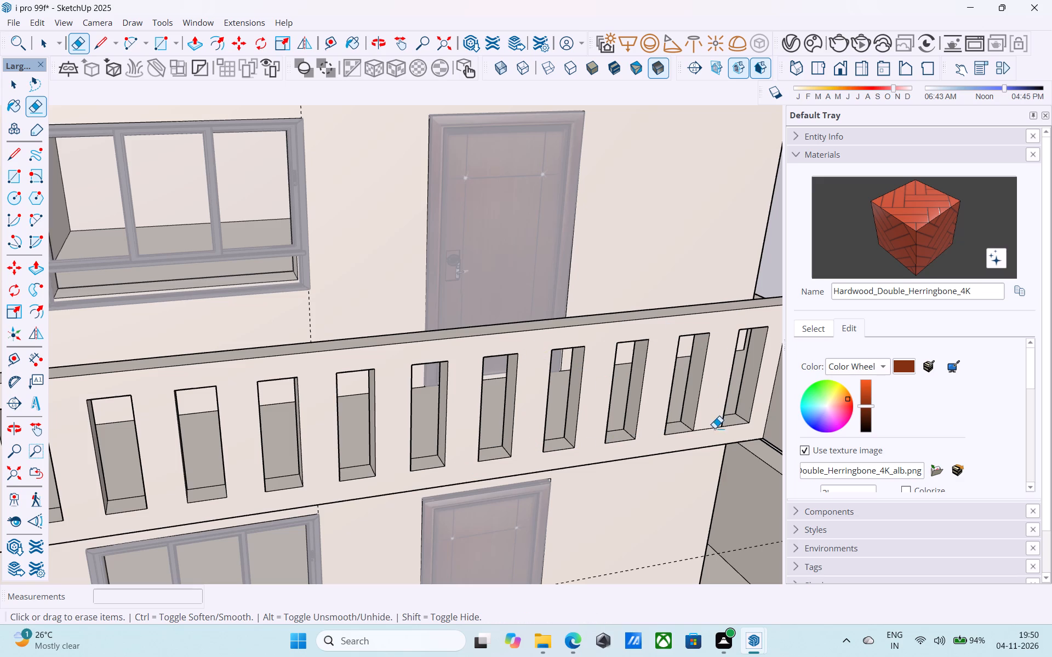
{"action": "left_click", "coordinate": [714, 428]}
Leave the Eraser and save the model.
{"action": "scroll", "coordinate": [708, 435], "scroll_direction": "down", "scroll_amount": 12}
{"action": "middle_click_drag", "start_coordinate": [688, 441], "coordinate": [671, 444]}
{"action": "scroll", "coordinate": [665, 445], "scroll_direction": "down", "scroll_amount": 11}
{"action": "middle_click_drag", "start_coordinate": [662, 454], "coordinate": [662, 454], "text": "shift"}
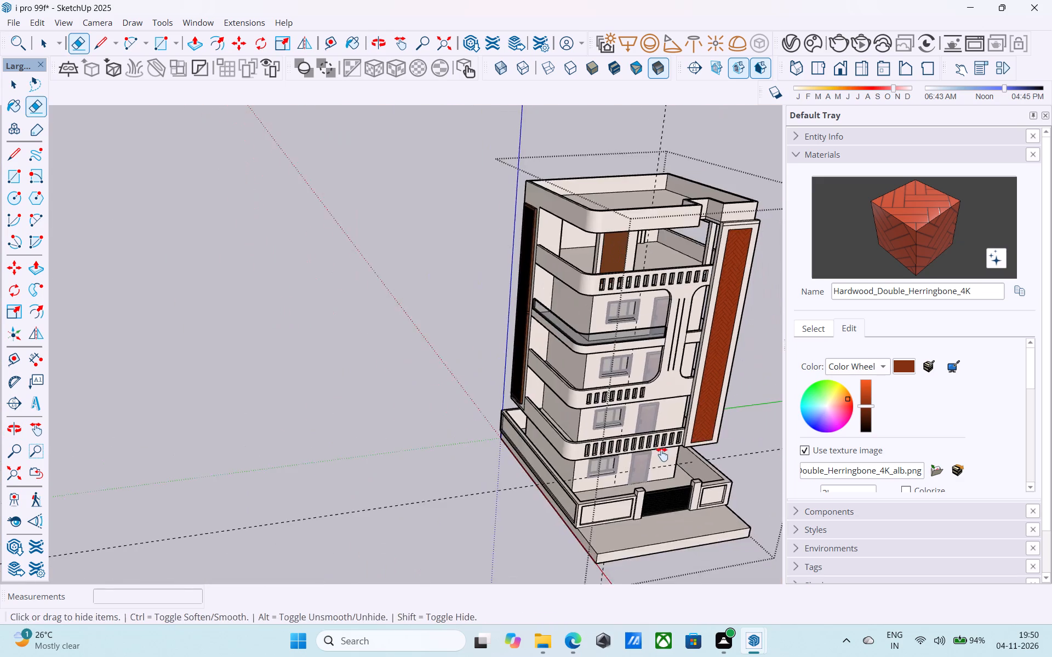
{"action": "middle_click_drag", "start_coordinate": [662, 454], "coordinate": [625, 492], "text": "shift"}
{"action": "key", "text": "space"}
{"action": "key", "text": "ctrl+s"}
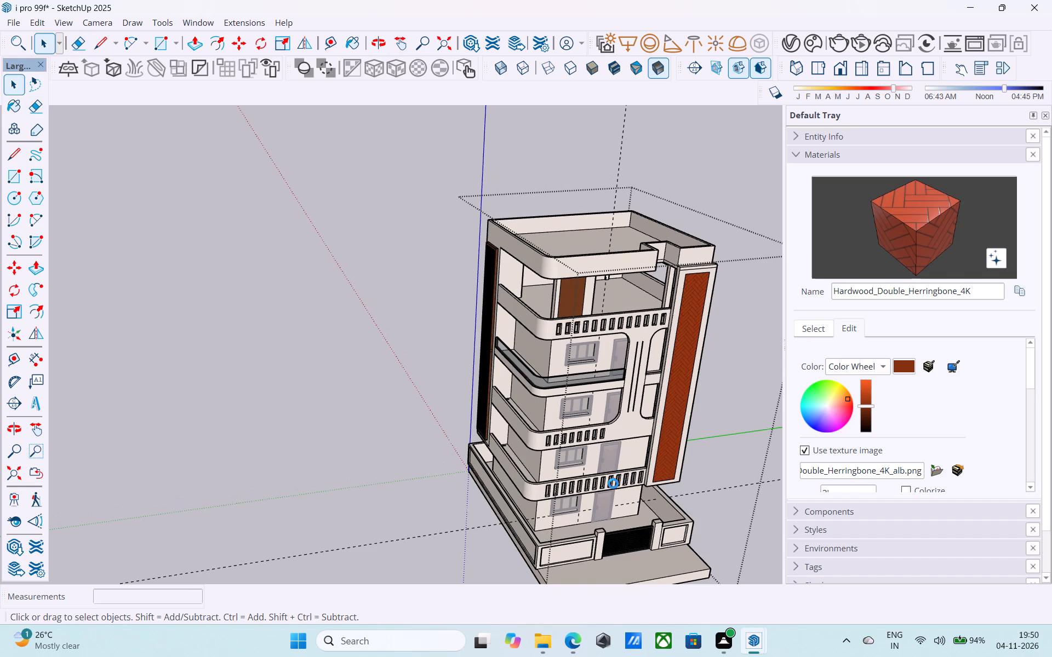
Examine the whole tower from a distance, from the front and from its slatted side.
{"action": "scroll", "coordinate": [614, 481], "scroll_direction": "down", "scroll_amount": 6}
{"action": "middle_click_drag", "start_coordinate": [614, 480], "coordinate": [640, 442]}
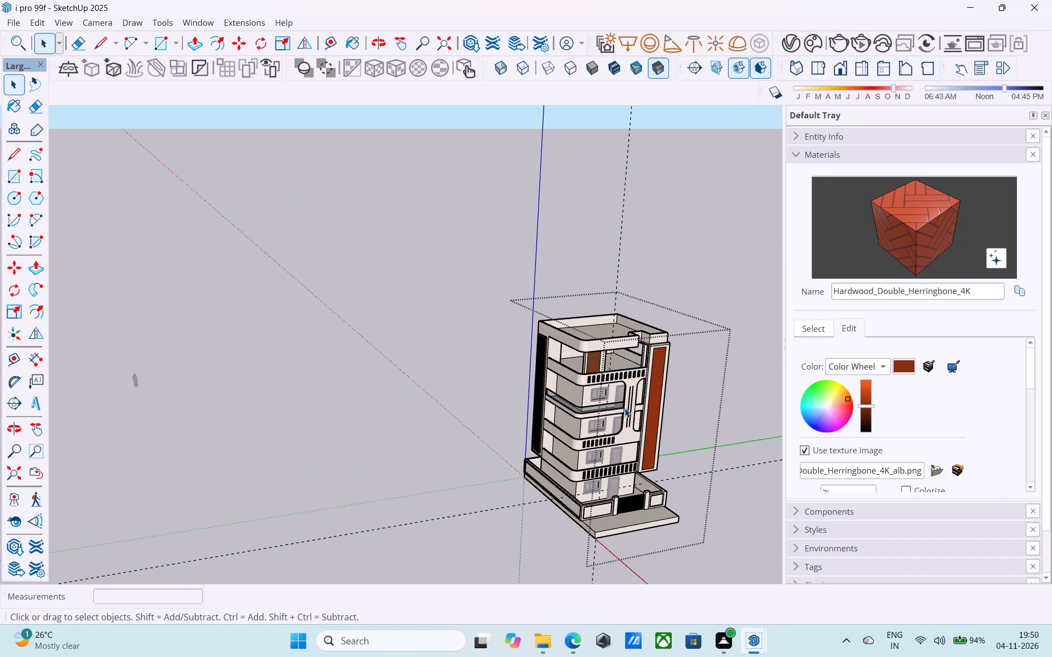
{"action": "scroll", "coordinate": [637, 385], "scroll_direction": "down", "scroll_amount": 7}
{"action": "middle_click_drag", "start_coordinate": [637, 385], "coordinate": [666, 306]}
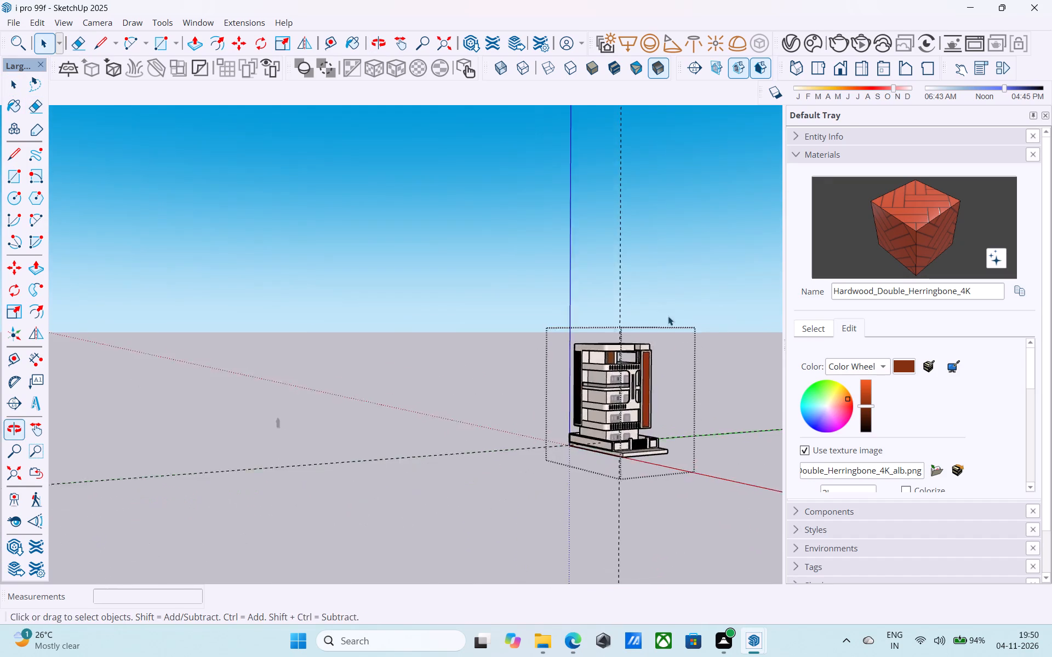
{"action": "scroll", "coordinate": [653, 349], "scroll_direction": "up", "scroll_amount": 10}
{"action": "scroll", "coordinate": [556, 366], "scroll_direction": "down", "scroll_amount": 6}
{"action": "middle_click_drag", "start_coordinate": [546, 372], "coordinate": [521, 357]}
{"action": "scroll", "coordinate": [494, 341], "scroll_direction": "down", "scroll_amount": 6}
{"action": "middle_click_drag", "start_coordinate": [495, 344], "coordinate": [409, 343]}
{"action": "scroll", "coordinate": [482, 411], "scroll_direction": "up", "scroll_amount": 10}
{"action": "scroll", "coordinate": [358, 395], "scroll_direction": "down", "scroll_amount": 6}
{"action": "middle_click_drag", "start_coordinate": [396, 394], "coordinate": [591, 647]}
{"action": "middle_click_drag", "start_coordinate": [501, 285], "coordinate": [626, 271]}
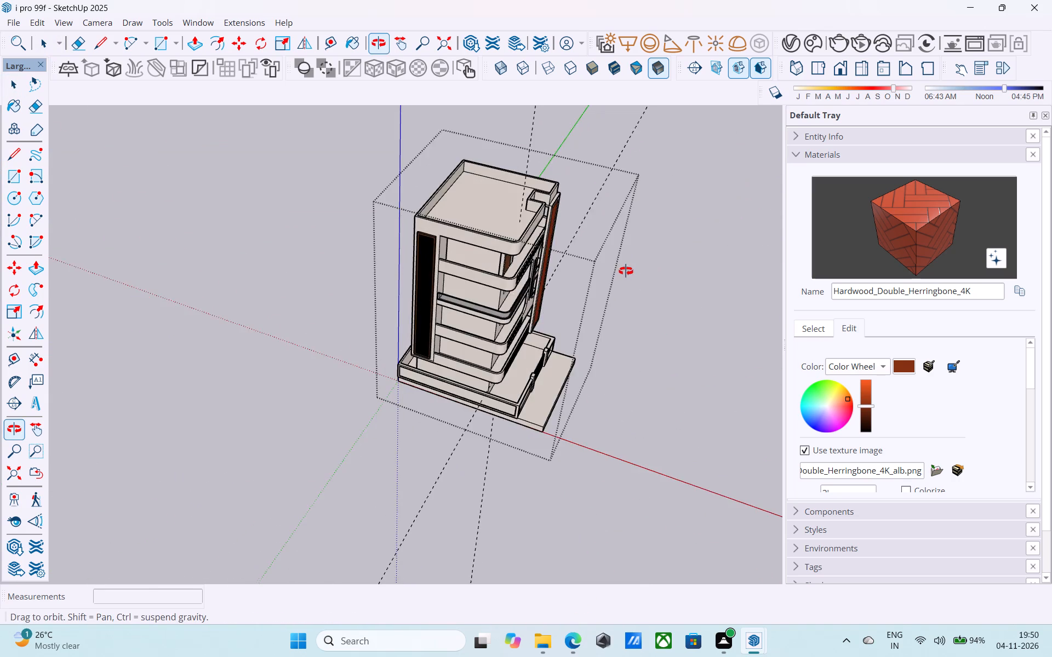
Examine the whole tower from its front, slatted side and roof.
{"action": "middle_click_drag", "start_coordinate": [626, 271], "coordinate": [611, 218]}
{"action": "scroll", "coordinate": [614, 214], "scroll_direction": "up", "scroll_amount": 6}
{"action": "scroll", "coordinate": [618, 307], "scroll_direction": "up", "scroll_amount": 6}
{"action": "middle_click_drag", "start_coordinate": [578, 359], "coordinate": [402, 243]}
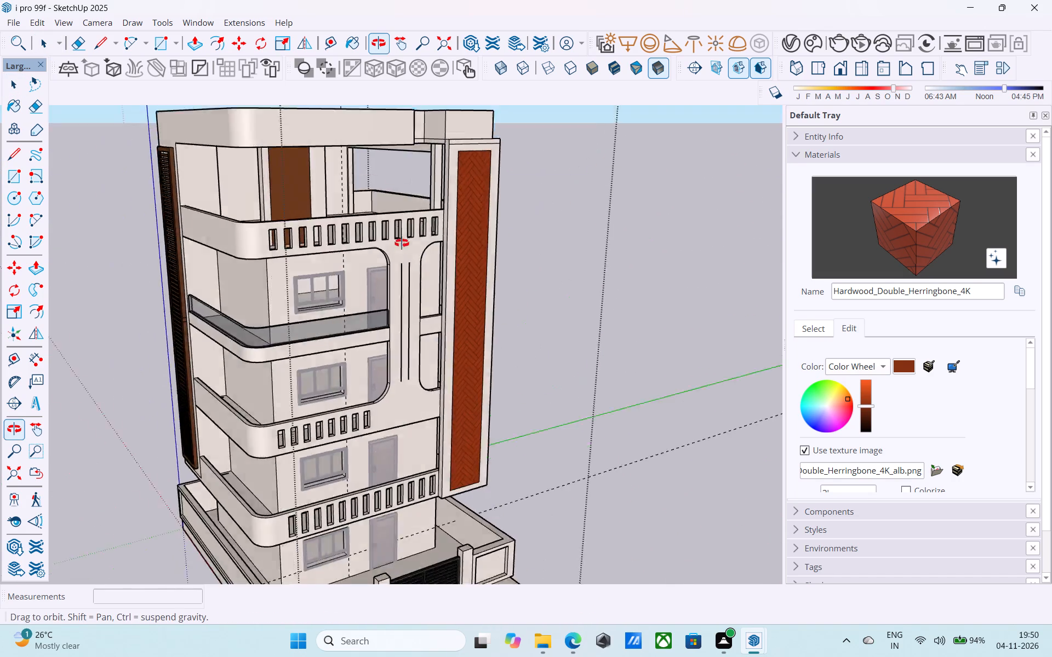
{"action": "middle_click_drag", "start_coordinate": [402, 243], "coordinate": [579, 315]}
{"action": "left_click", "coordinate": [623, 313]}
{"action": "scroll", "coordinate": [625, 313], "scroll_direction": "down", "scroll_amount": 4}
{"action": "middle_click_drag", "start_coordinate": [601, 306], "coordinate": [508, 293]}
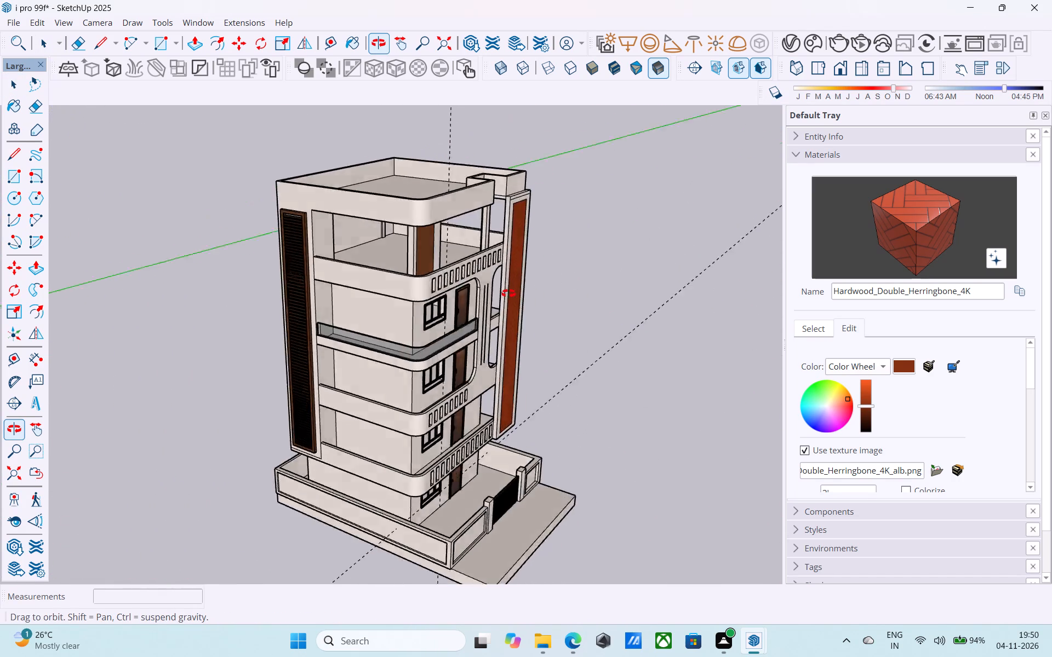
{"action": "middle_click_drag", "start_coordinate": [508, 293], "coordinate": [304, 262]}
{"action": "scroll", "coordinate": [556, 295], "scroll_direction": "down", "scroll_amount": 5}
{"action": "middle_click_drag", "start_coordinate": [569, 290], "coordinate": [597, 267]}
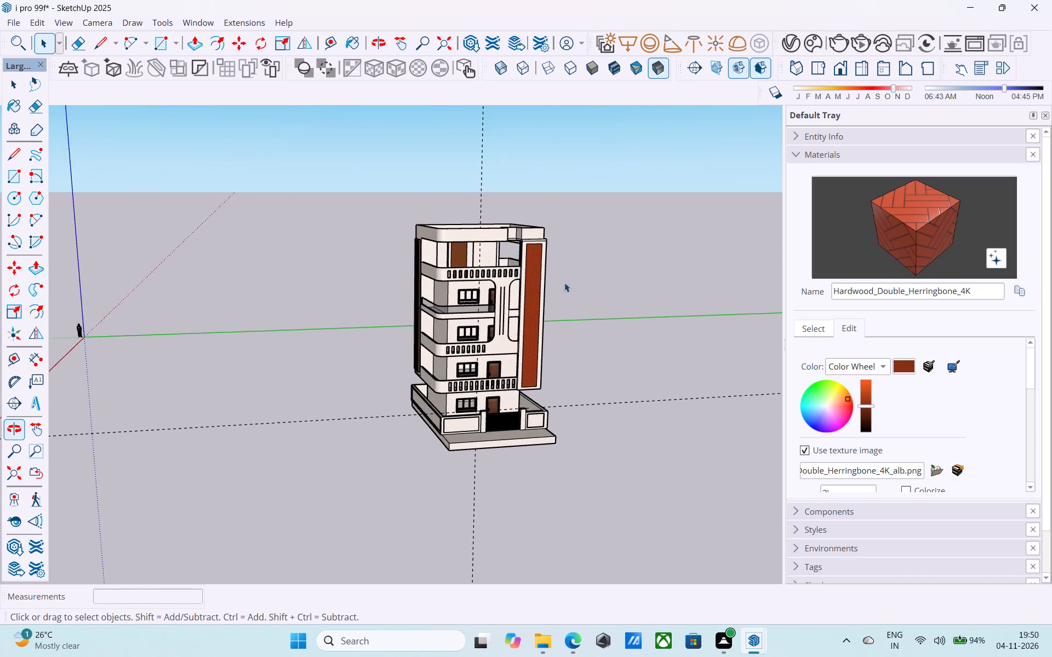
{"action": "scroll", "coordinate": [500, 316], "scroll_direction": "down", "scroll_amount": 1}
{"action": "middle_click_drag", "start_coordinate": [500, 316], "coordinate": [533, 330]}
Save the model.
{"action": "key", "text": "ctrl+s"}
Erase the dashed construction guides crossing around the tower inside its group, and save the model.
{"action": "double_click", "coordinate": [510, 325]}
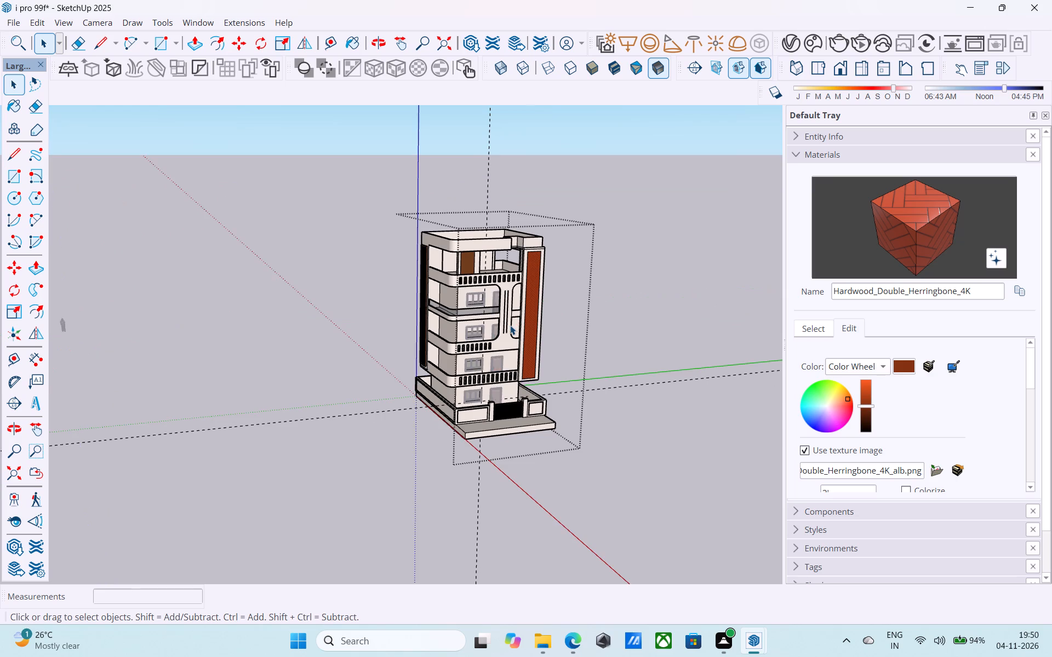
{"action": "scroll", "coordinate": [506, 323], "scroll_direction": "up", "scroll_amount": 3}
{"action": "key", "text": "e"}
{"action": "left_click_drag", "start_coordinate": [505, 162], "coordinate": [466, 155]}
{"action": "left_click_drag", "start_coordinate": [315, 374], "coordinate": [299, 414]}
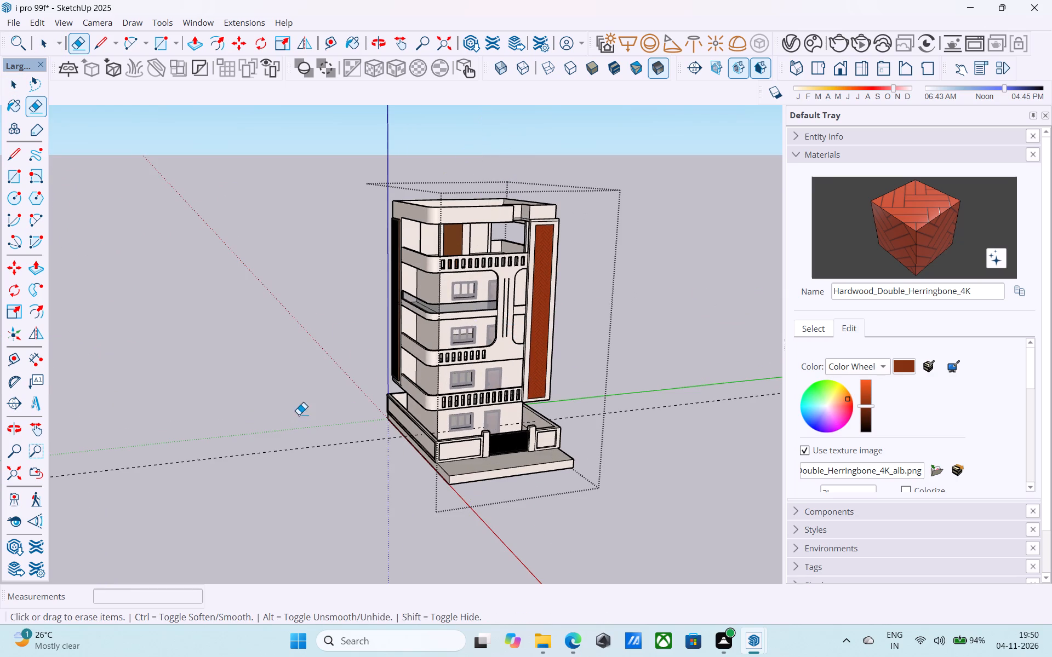
{"action": "left_click_drag", "start_coordinate": [299, 414], "coordinate": [289, 451]}
{"action": "key", "text": "space"}
{"action": "left_click", "coordinate": [644, 381]}
{"action": "scroll", "coordinate": [626, 375], "scroll_direction": "down", "scroll_amount": 5}
{"action": "key", "text": "ctrl+s"}
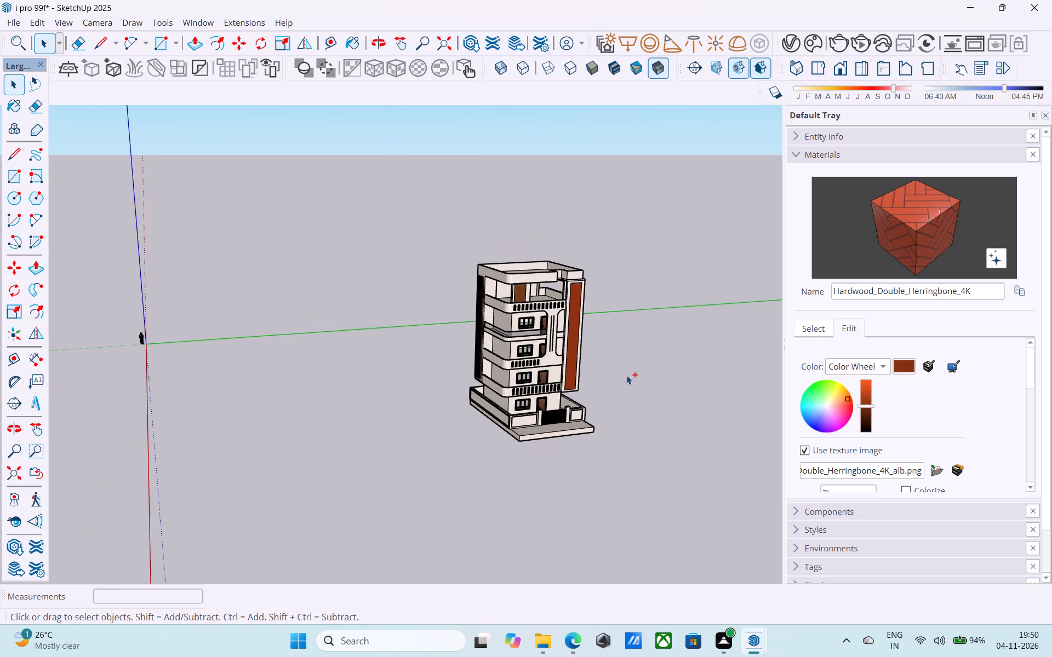
Examine the cleaned tower's front facade and balconies from high and low viewpoints.
{"action": "middle_click_drag", "start_coordinate": [586, 370], "coordinate": [553, 348]}
{"action": "scroll", "coordinate": [535, 348], "scroll_direction": "up", "scroll_amount": 5}
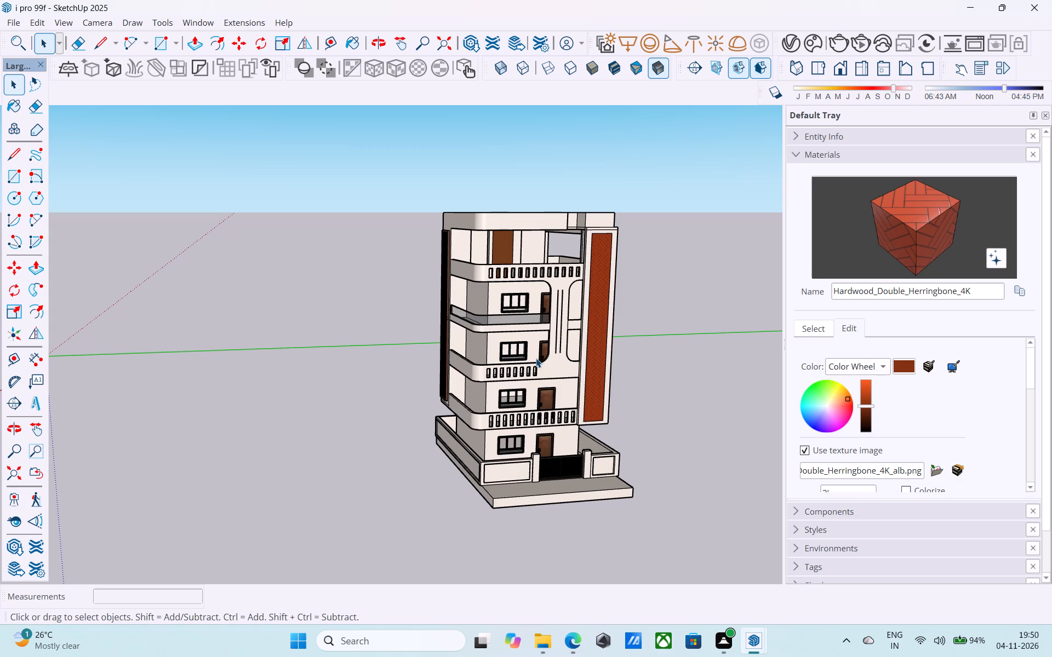
{"action": "scroll", "coordinate": [494, 342], "scroll_direction": "up", "scroll_amount": 6}
{"action": "scroll", "coordinate": [492, 339], "scroll_direction": "down", "scroll_amount": 5}
{"action": "middle_click_drag", "start_coordinate": [485, 334], "coordinate": [500, 269]}
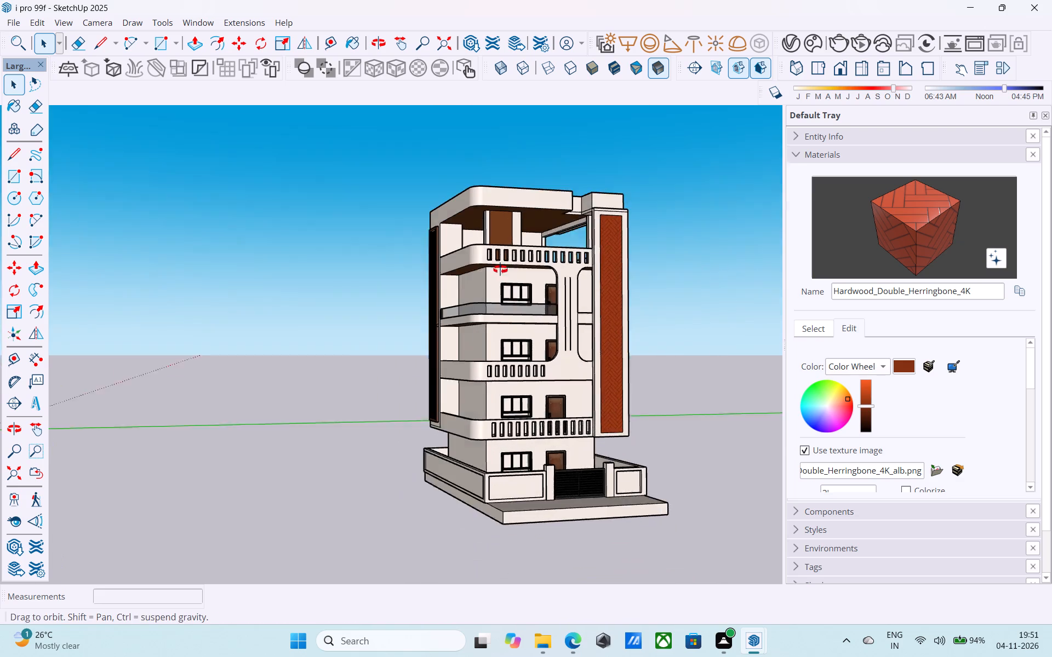
{"action": "middle_click_drag", "start_coordinate": [500, 269], "coordinate": [501, 255]}
{"action": "scroll", "coordinate": [508, 262], "scroll_direction": "down", "scroll_amount": 5}
{"action": "middle_click_drag", "start_coordinate": [511, 268], "coordinate": [533, 327]}
{"action": "scroll", "coordinate": [532, 332], "scroll_direction": "up", "scroll_amount": 6}
{"action": "middle_click_drag", "start_coordinate": [531, 342], "coordinate": [506, 336]}
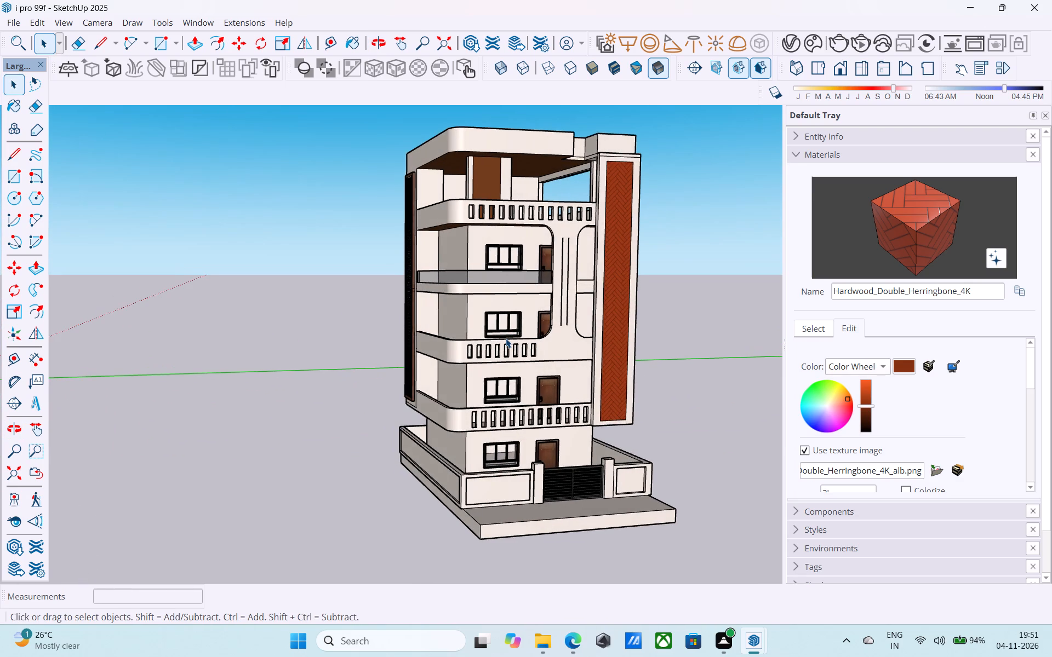
{"action": "scroll", "coordinate": [521, 411], "scroll_direction": "down", "scroll_amount": 4}
{"action": "middle_click_drag", "start_coordinate": [521, 411], "coordinate": [542, 415]}
{"action": "scroll", "coordinate": [557, 328], "scroll_direction": "up", "scroll_amount": 5}
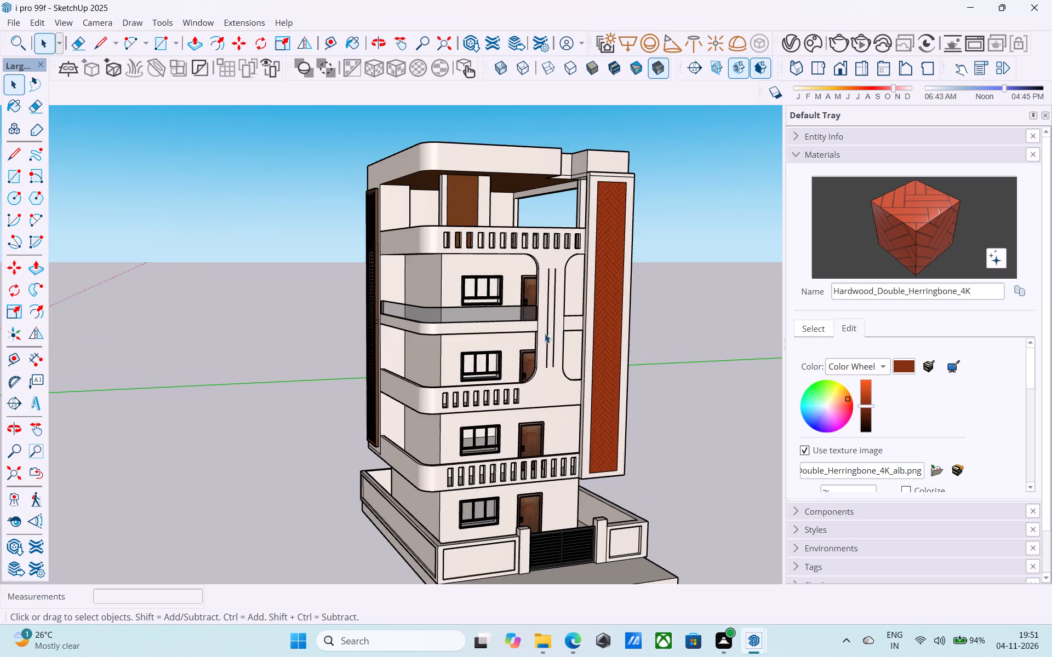
{"action": "scroll", "coordinate": [527, 349], "scroll_direction": "down", "scroll_amount": 3}
{"action": "middle_click_drag", "start_coordinate": [525, 351], "coordinate": [593, 362]}
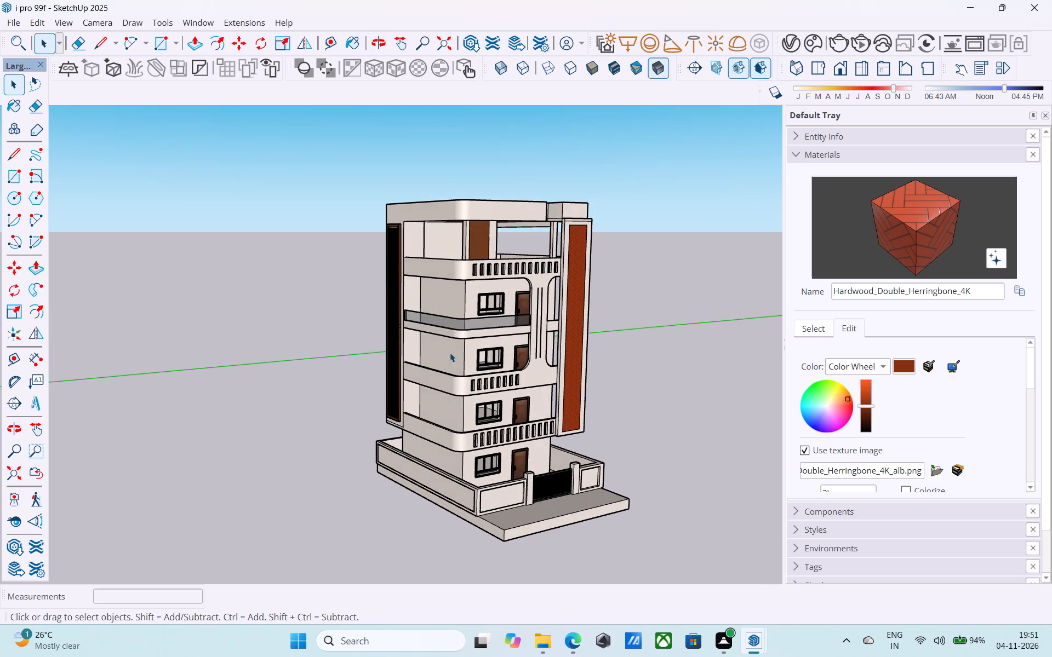
Inside the tower group, draw a 2' by 2' square on the narrow balcony wall beside the louvred screen, above the lowest slotted parapet.
{"action": "scroll", "coordinate": [405, 366], "scroll_direction": "up", "scroll_amount": 6}
{"action": "middle_click_drag", "start_coordinate": [409, 442], "coordinate": [316, 422]}
{"action": "scroll", "coordinate": [322, 420], "scroll_direction": "up", "scroll_amount": 1}
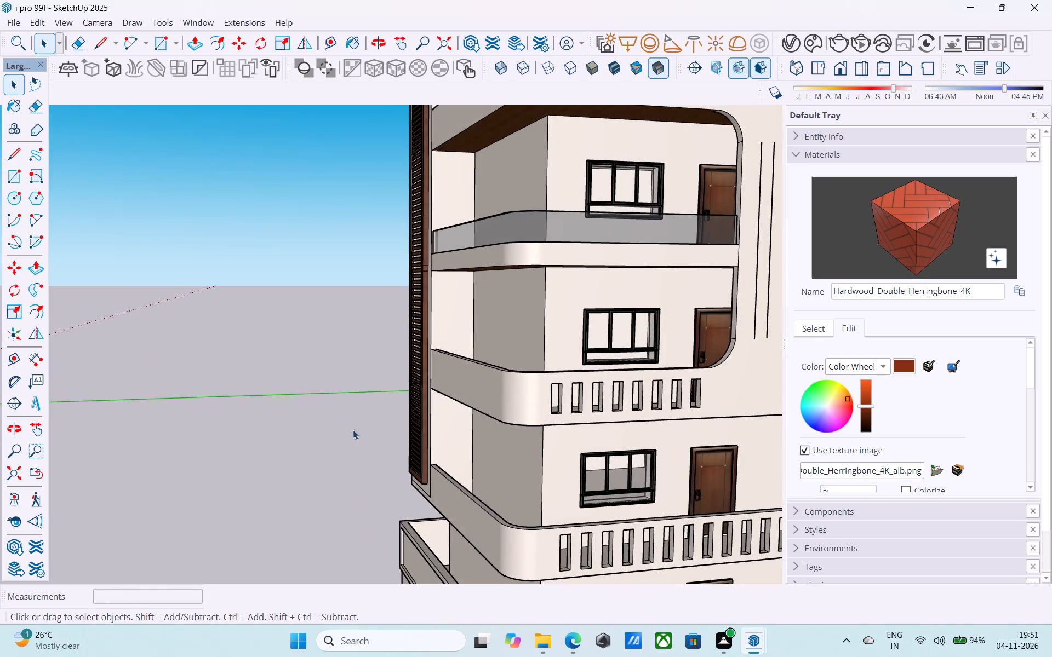
{"action": "scroll", "coordinate": [363, 426], "scroll_direction": "down", "scroll_amount": 4}
{"action": "middle_click_drag", "start_coordinate": [398, 437], "coordinate": [384, 425]}
{"action": "scroll", "coordinate": [429, 465], "scroll_direction": "up", "scroll_amount": 5}
{"action": "double_click", "coordinate": [439, 448]}
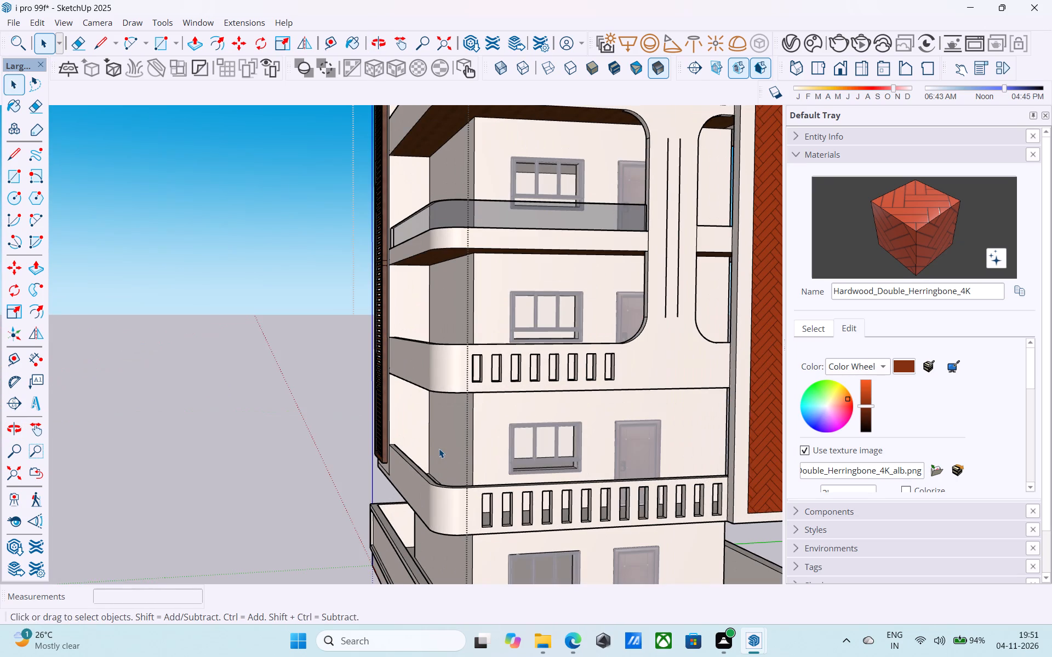
{"action": "middle_click_drag", "start_coordinate": [438, 447], "coordinate": [409, 440]}
{"action": "scroll", "coordinate": [409, 418], "scroll_direction": "up", "scroll_amount": 10}
{"action": "middle_click_drag", "start_coordinate": [411, 411], "coordinate": [391, 406]}
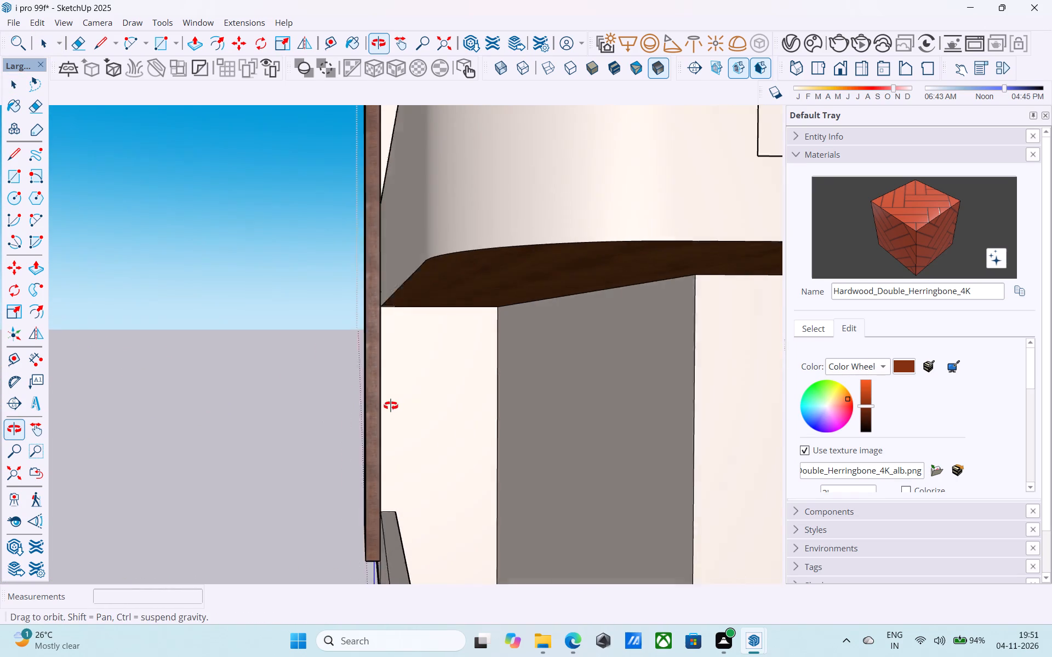
{"action": "middle_click_drag", "start_coordinate": [391, 406], "coordinate": [386, 402]}
{"action": "key", "text": "r"}
{"action": "left_click", "coordinate": [420, 389]}
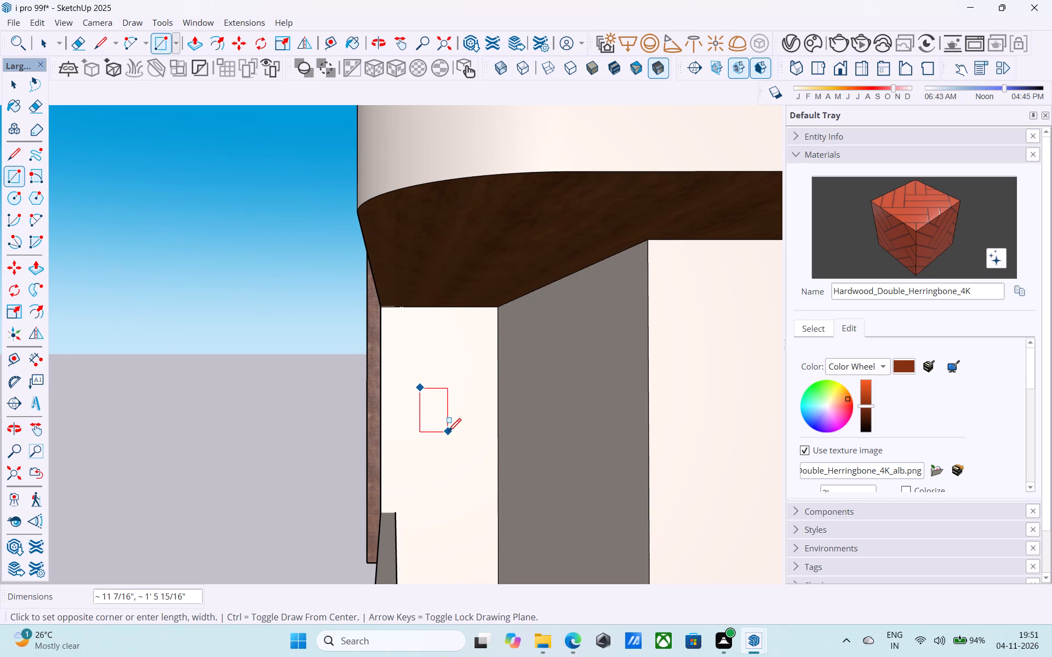
{"action": "key", "text": "r"}
{"action": "left_click", "coordinate": [401, 385]}
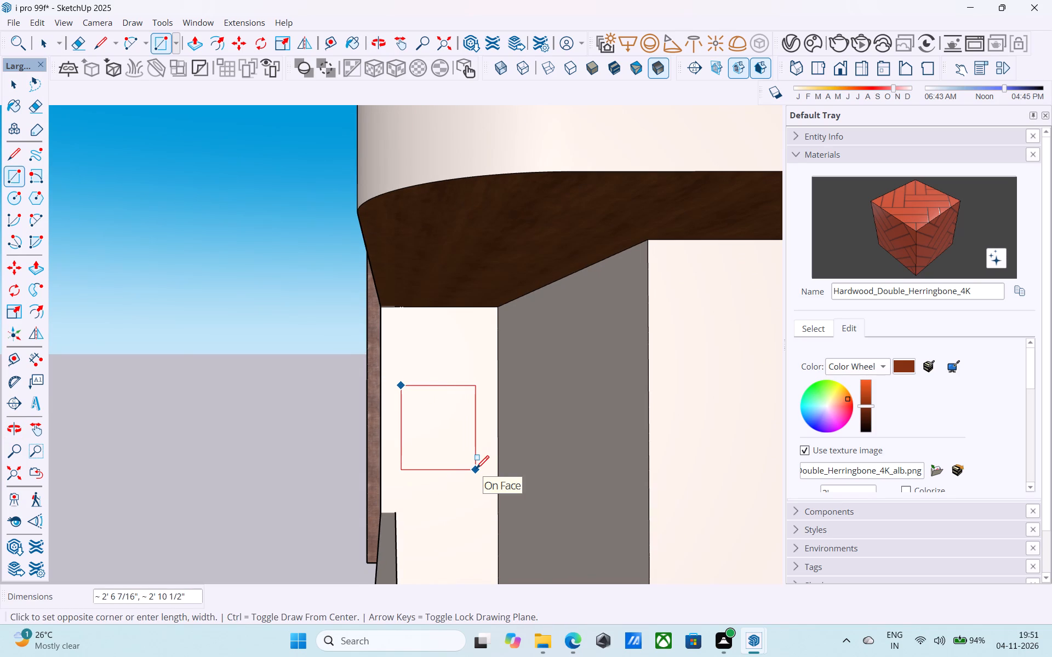
{"action": "type", "text": "2',2'"}
{"action": "key", "text": "Return"}
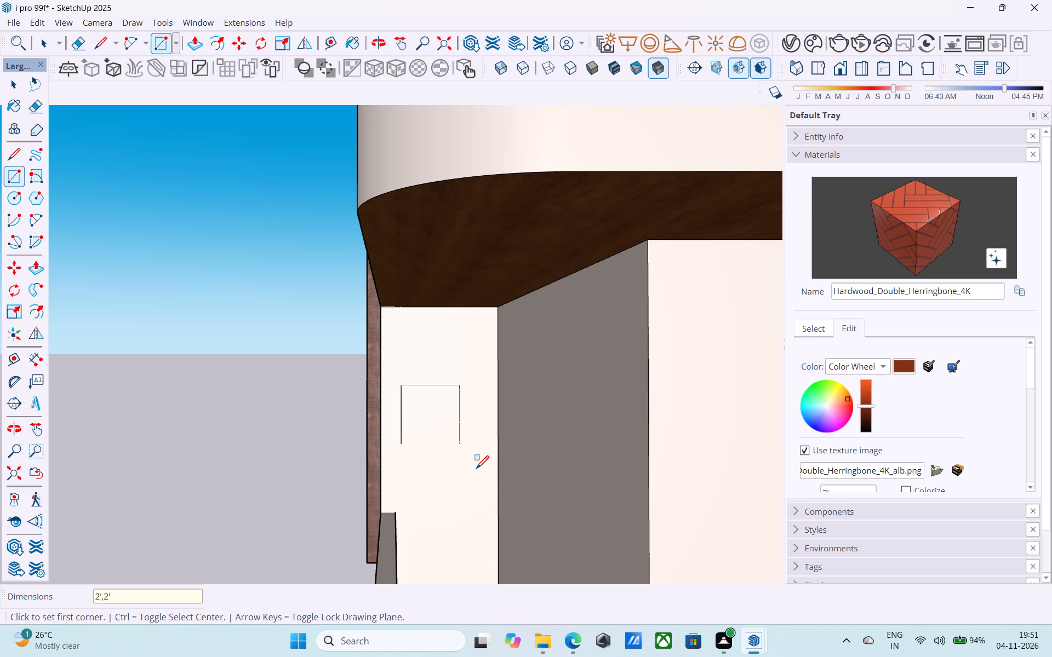
Copy the square straight up onto the matching walls of the next two floors, 10' 6" and about 20' 11" above the original.
{"action": "middle_click_drag", "start_coordinate": [439, 478], "coordinate": [662, 567]}
{"action": "scroll", "coordinate": [546, 518], "scroll_direction": "down", "scroll_amount": 7}
{"action": "scroll", "coordinate": [518, 487], "scroll_direction": "up", "scroll_amount": 6}
{"action": "key", "text": "space"}
{"action": "left_click", "coordinate": [484, 463]}
{"action": "key", "text": "m"}
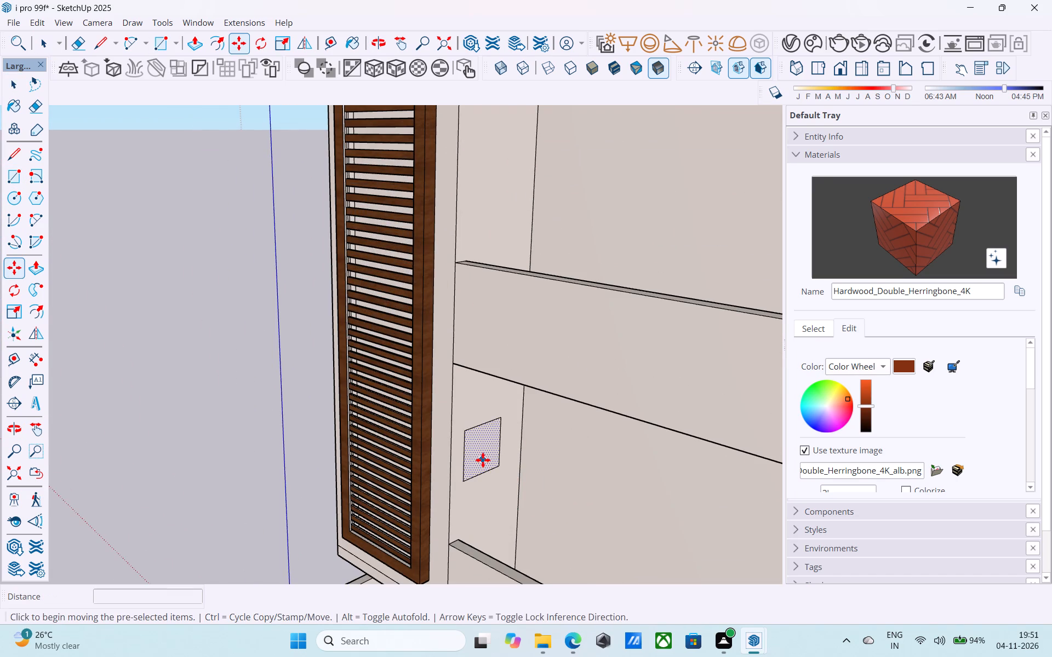
{"action": "left_click", "coordinate": [450, 546]}
{"action": "scroll", "coordinate": [450, 546], "scroll_direction": "down", "scroll_amount": 6}
{"action": "middle_click_drag", "start_coordinate": [450, 546], "coordinate": [449, 631], "text": "shift"}
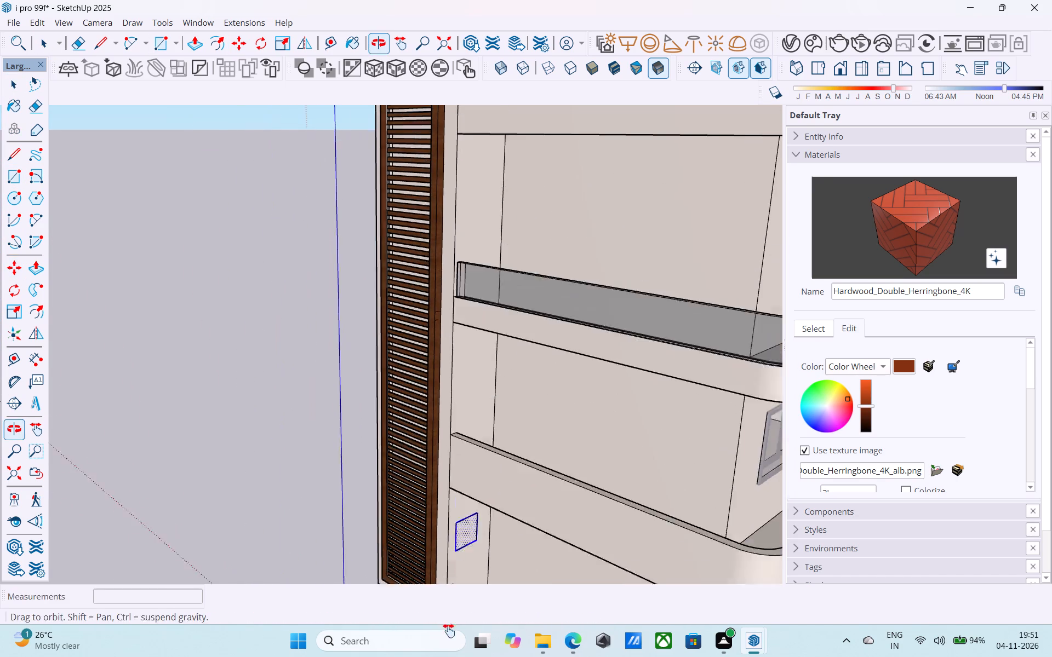
{"action": "middle_click_drag", "start_coordinate": [449, 631], "coordinate": [450, 633], "text": "shift"}
{"action": "scroll", "coordinate": [452, 524], "scroll_direction": "up", "scroll_amount": 6}
{"action": "left_click", "coordinate": [447, 435]}
{"action": "scroll", "coordinate": [448, 435], "scroll_direction": "down", "scroll_amount": 4}
{"action": "middle_click_drag", "start_coordinate": [448, 438], "coordinate": [444, 627], "text": "shift"}
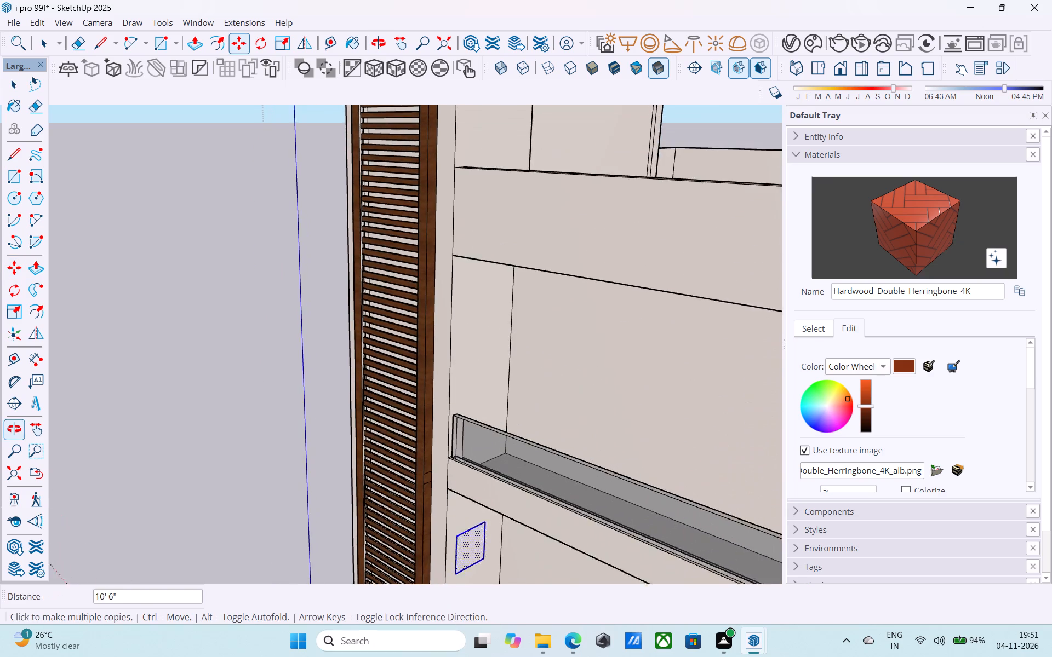
{"action": "scroll", "coordinate": [458, 479], "scroll_direction": "up", "scroll_amount": 8}
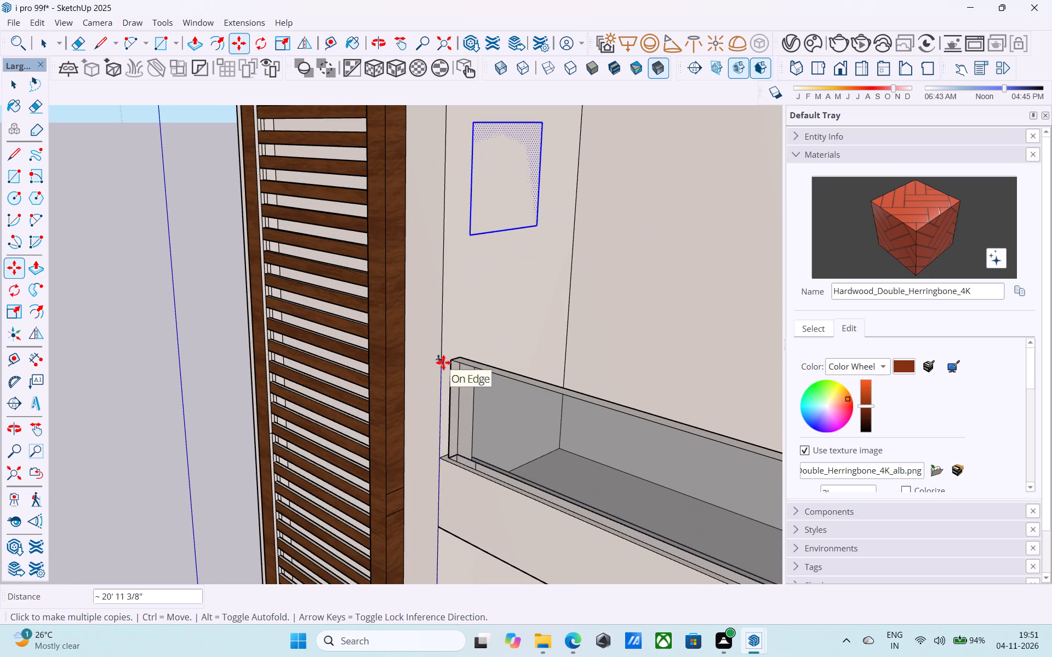
{"action": "left_click", "coordinate": [443, 362]}
{"action": "scroll", "coordinate": [443, 362], "scroll_direction": "down", "scroll_amount": 5}
{"action": "middle_click_drag", "start_coordinate": [443, 362], "coordinate": [456, 600]}
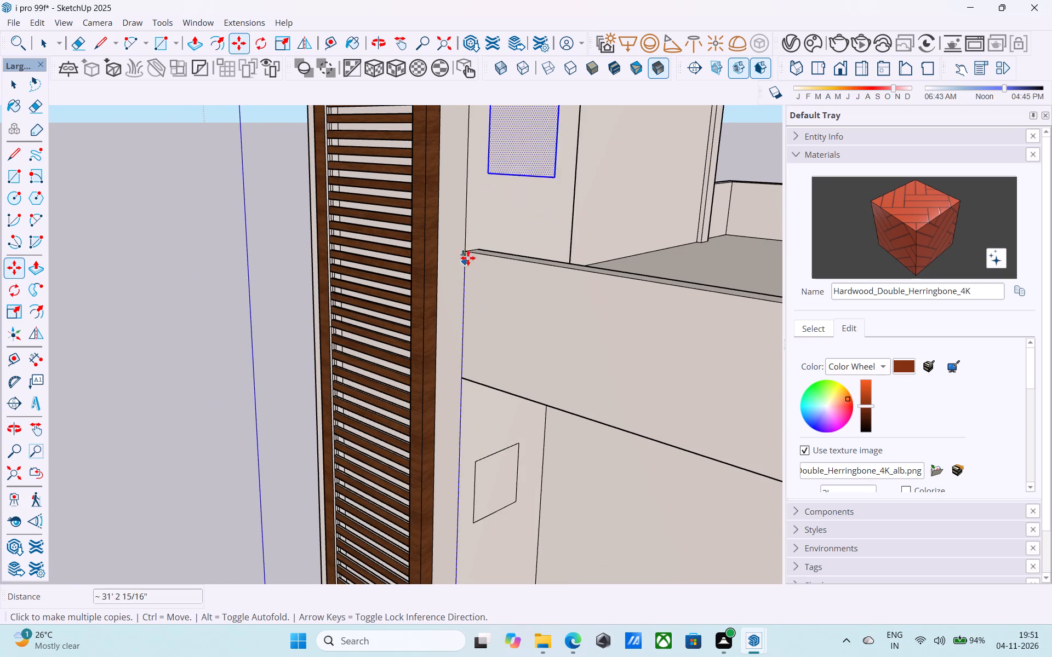
{"action": "scroll", "coordinate": [467, 253], "scroll_direction": "down", "scroll_amount": 15}
{"action": "middle_click_drag", "start_coordinate": [467, 255], "coordinate": [471, 305], "text": "shift"}
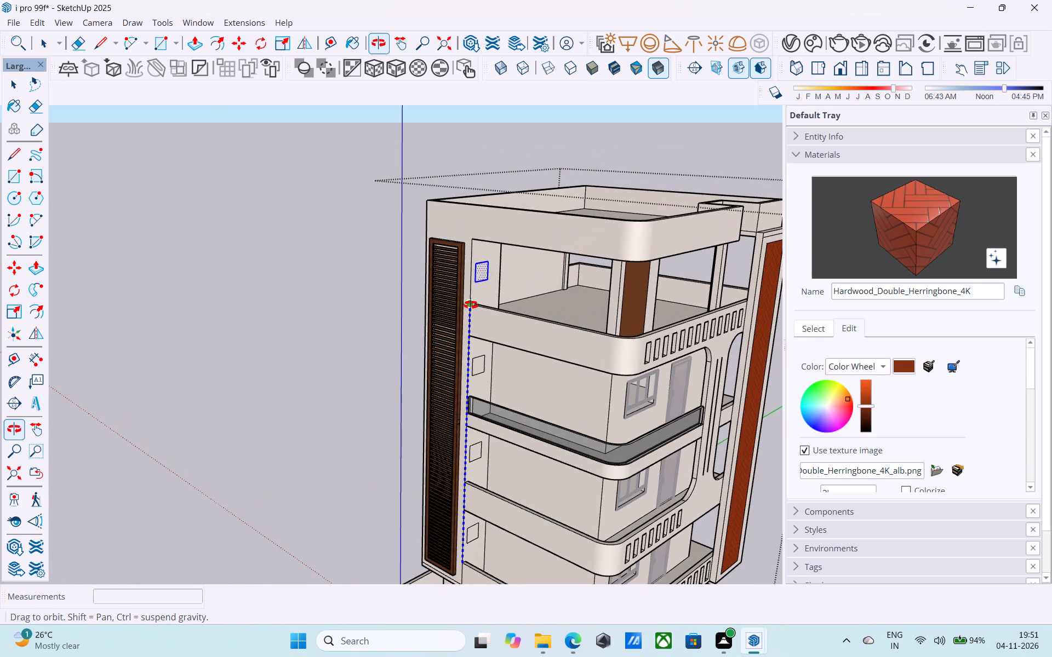
{"action": "middle_click_drag", "start_coordinate": [471, 305], "coordinate": [423, 293], "text": "shift"}
{"action": "scroll", "coordinate": [418, 281], "scroll_direction": "down", "scroll_amount": 6}
{"action": "key", "text": "space"}
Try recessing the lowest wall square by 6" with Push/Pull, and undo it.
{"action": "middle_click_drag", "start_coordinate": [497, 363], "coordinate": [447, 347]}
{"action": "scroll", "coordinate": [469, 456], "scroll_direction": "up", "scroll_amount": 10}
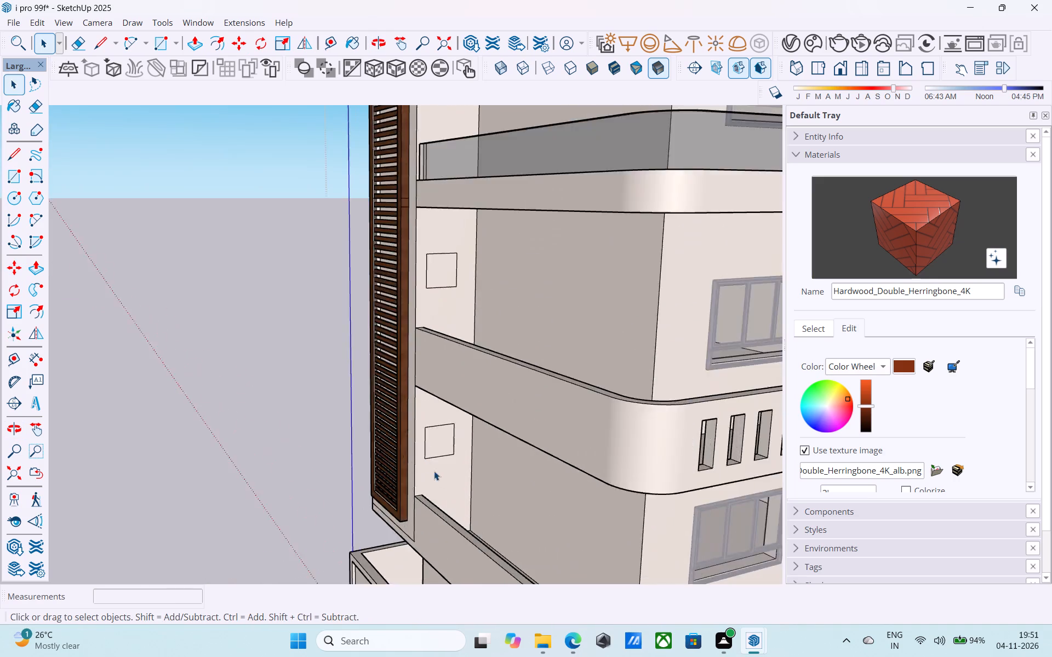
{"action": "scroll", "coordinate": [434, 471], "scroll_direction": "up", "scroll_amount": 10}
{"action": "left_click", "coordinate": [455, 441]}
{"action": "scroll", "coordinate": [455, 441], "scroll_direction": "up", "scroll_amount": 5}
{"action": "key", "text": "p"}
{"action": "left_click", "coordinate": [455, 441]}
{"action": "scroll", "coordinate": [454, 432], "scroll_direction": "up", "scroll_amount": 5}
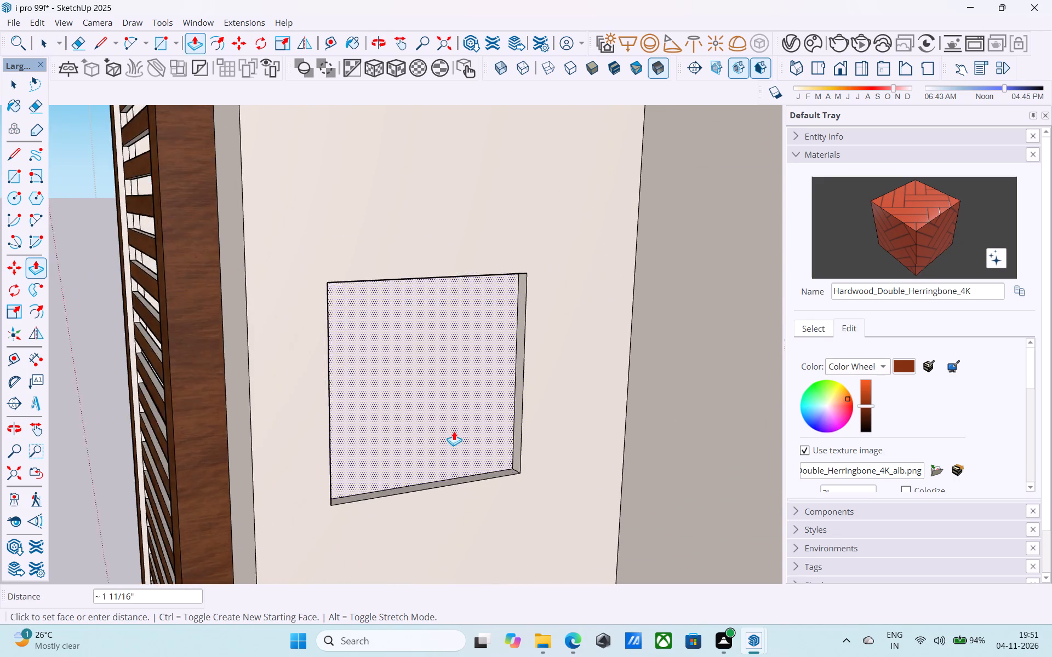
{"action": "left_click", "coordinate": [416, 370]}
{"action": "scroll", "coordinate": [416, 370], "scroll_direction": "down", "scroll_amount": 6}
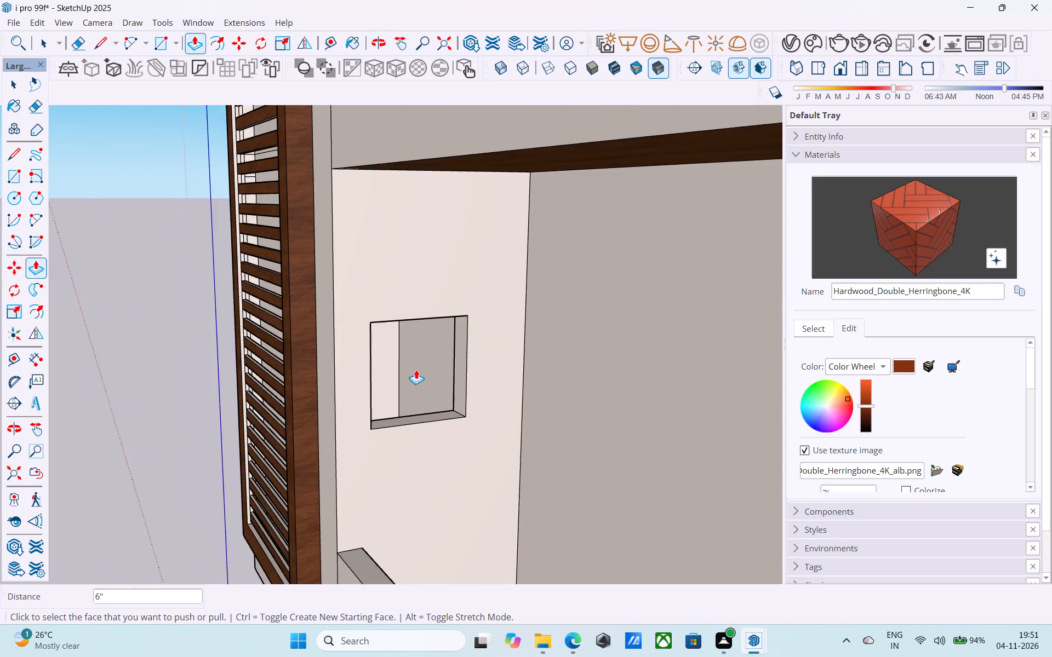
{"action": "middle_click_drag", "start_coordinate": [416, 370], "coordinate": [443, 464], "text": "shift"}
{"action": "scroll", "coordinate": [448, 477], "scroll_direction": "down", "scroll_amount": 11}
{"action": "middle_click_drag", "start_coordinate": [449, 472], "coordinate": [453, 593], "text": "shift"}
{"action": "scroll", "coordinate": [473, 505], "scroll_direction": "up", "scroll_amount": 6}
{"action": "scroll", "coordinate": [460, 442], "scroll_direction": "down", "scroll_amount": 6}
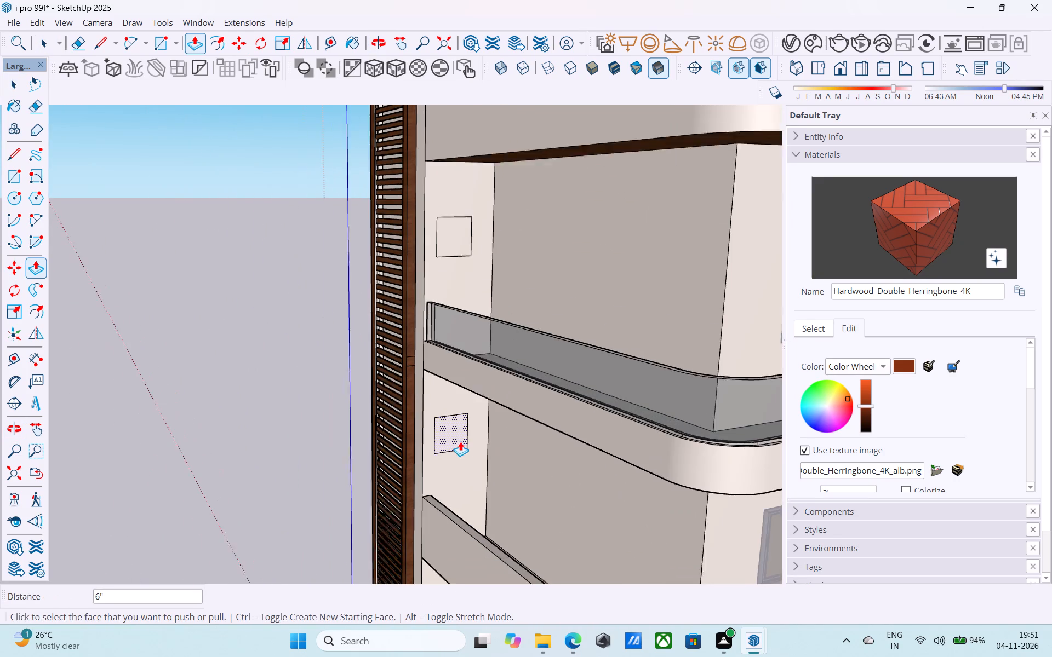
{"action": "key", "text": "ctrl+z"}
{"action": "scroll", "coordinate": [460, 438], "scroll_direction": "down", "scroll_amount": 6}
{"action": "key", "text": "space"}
Paint the three wall squares beside the louvred screen with the black material [Color_009]1.
{"action": "scroll", "coordinate": [437, 490], "scroll_direction": "down", "scroll_amount": 4}
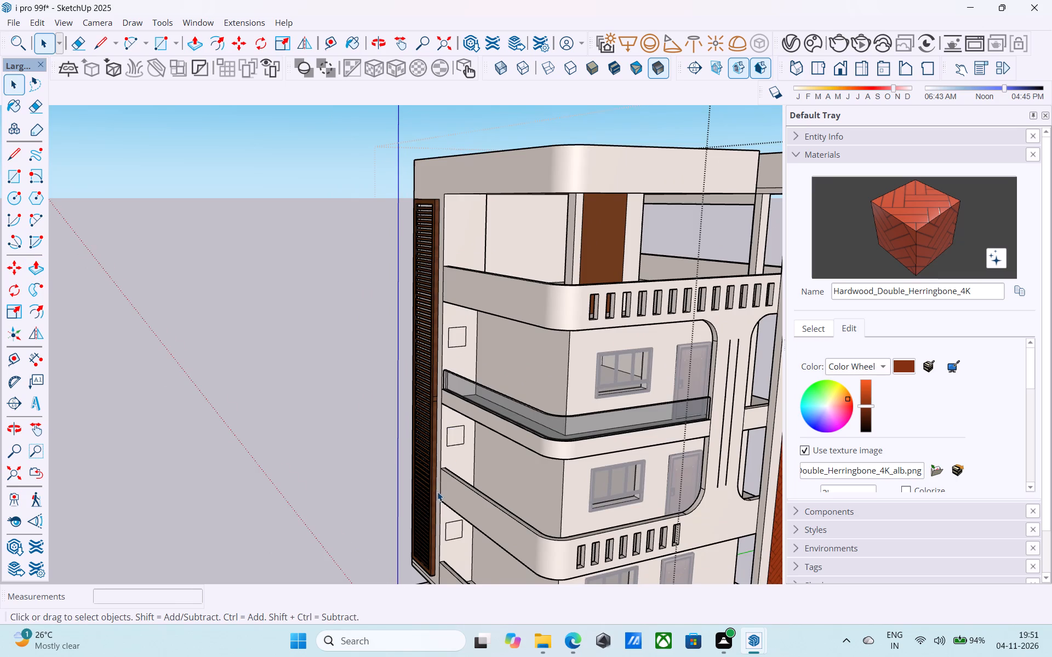
{"action": "scroll", "coordinate": [437, 492], "scroll_direction": "down", "scroll_amount": 2}
{"action": "middle_click_drag", "start_coordinate": [433, 493], "coordinate": [414, 442]}
{"action": "left_click", "coordinate": [825, 326]}
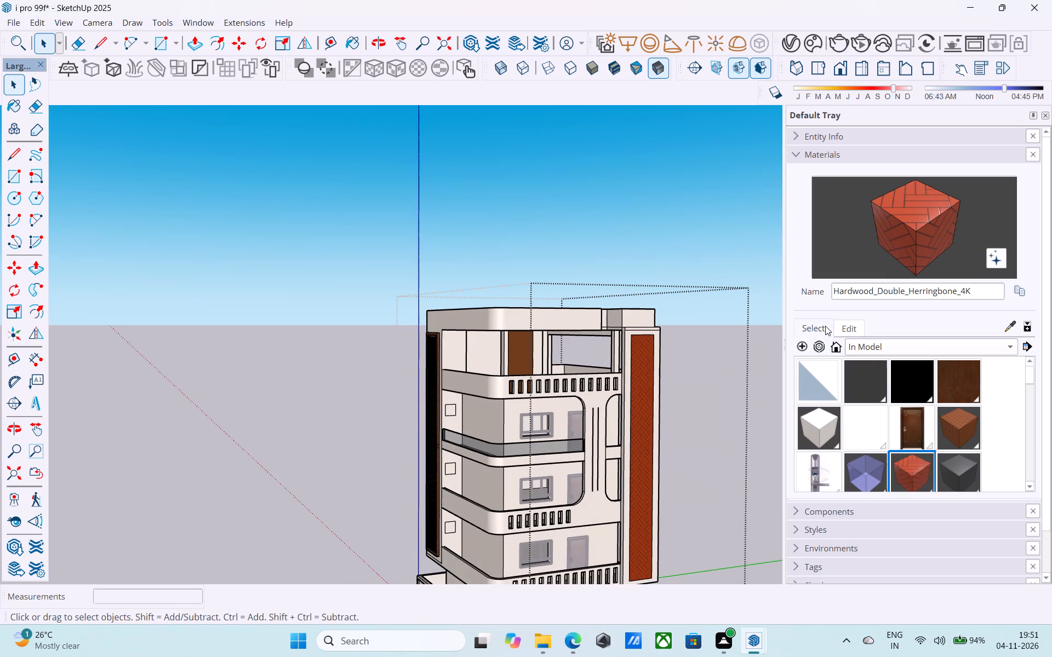
{"action": "left_click", "coordinate": [903, 379]}
{"action": "scroll", "coordinate": [490, 528], "scroll_direction": "up", "scroll_amount": 9}
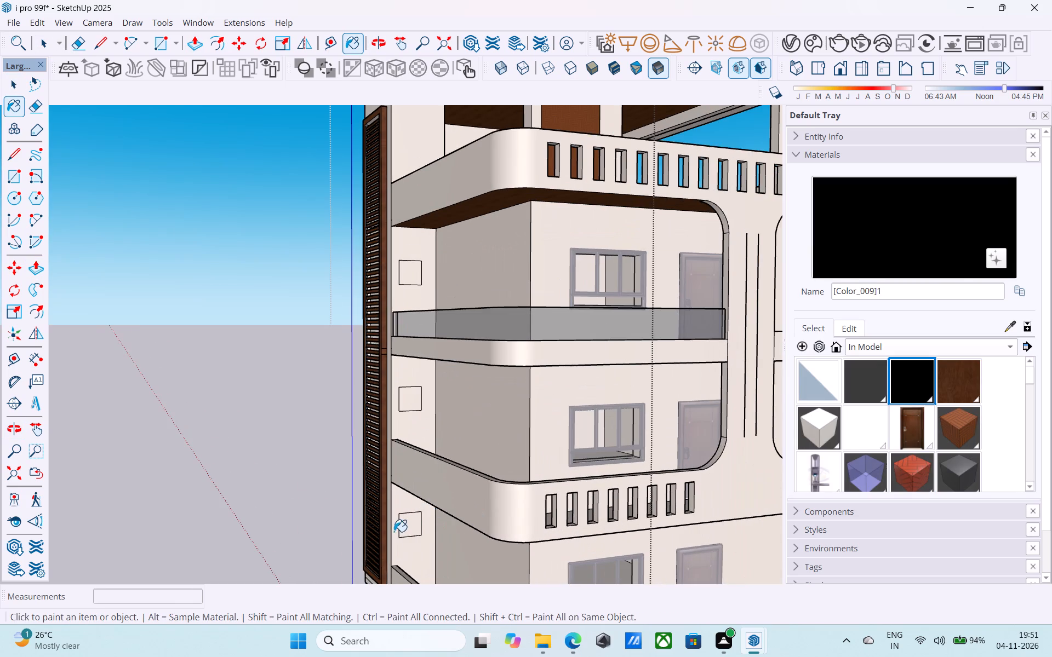
{"action": "left_click", "coordinate": [411, 525]}
{"action": "left_click", "coordinate": [413, 401]}
{"action": "left_click", "coordinate": [415, 271]}
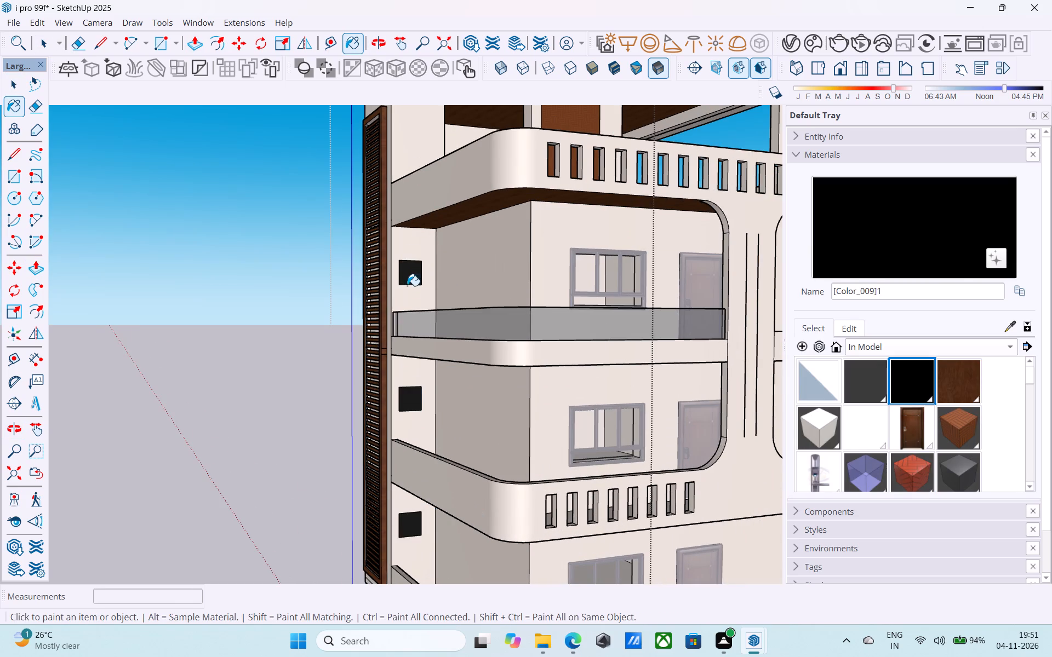
Push/Pull the lowest black wall square by 3".
{"action": "scroll", "coordinate": [407, 287], "scroll_direction": "down", "scroll_amount": 16}
{"action": "middle_click_drag", "start_coordinate": [420, 339], "coordinate": [454, 388]}
{"action": "scroll", "coordinate": [416, 367], "scroll_direction": "up", "scroll_amount": 15}
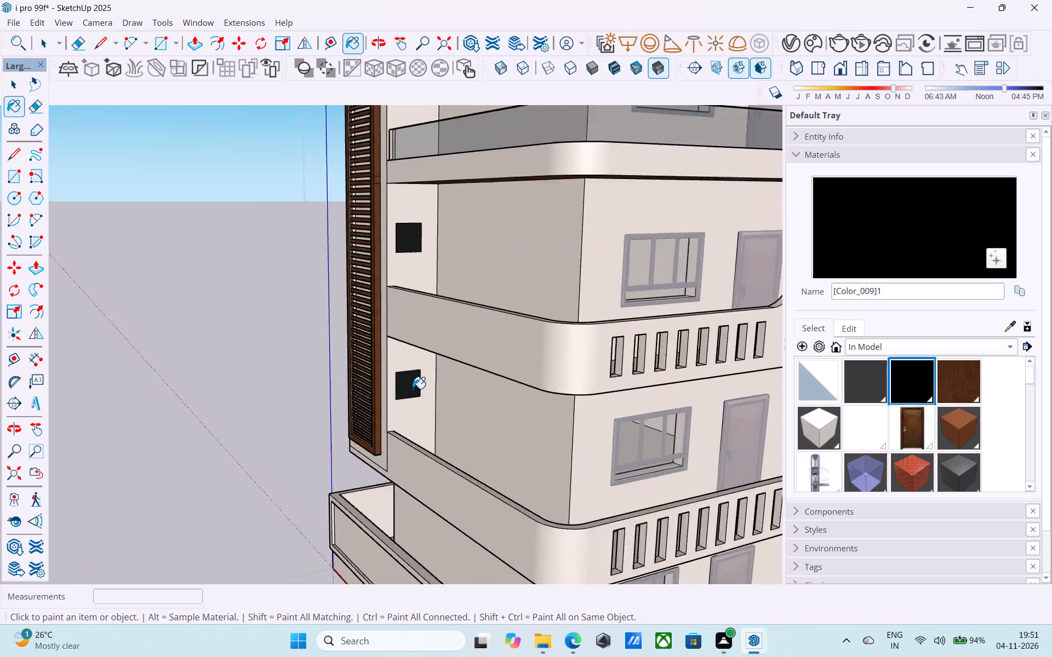
{"action": "scroll", "coordinate": [413, 389], "scroll_direction": "up", "scroll_amount": 16}
{"action": "key", "text": "space"}
{"action": "left_click", "coordinate": [395, 380]}
{"action": "scroll", "coordinate": [395, 380], "scroll_direction": "up", "scroll_amount": 6}
{"action": "key", "text": "p"}
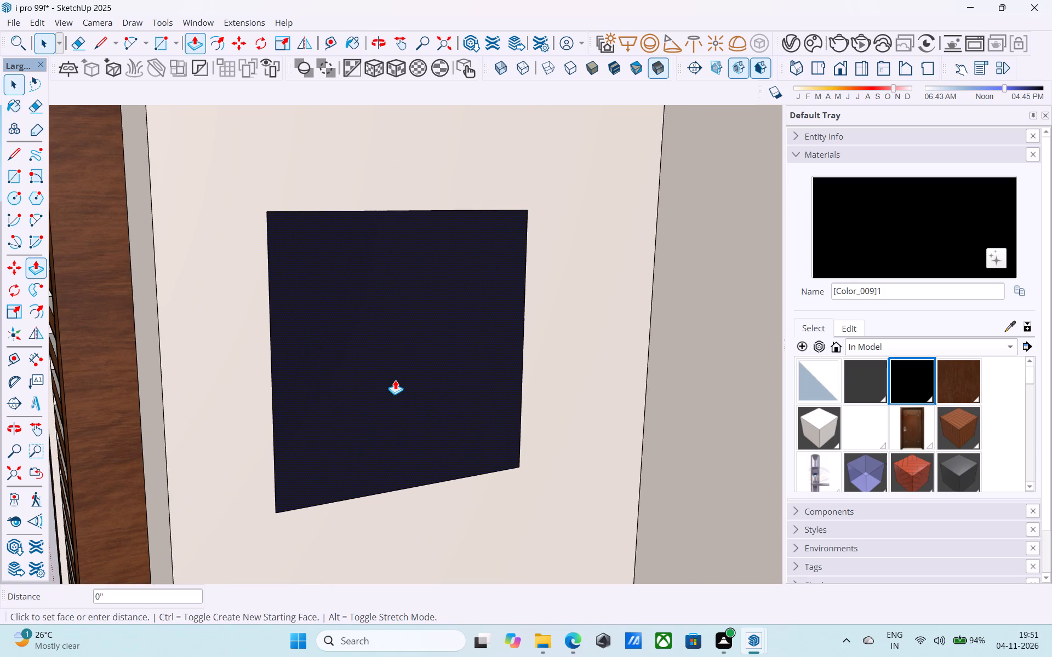
{"action": "left_click", "coordinate": [395, 380]}
{"action": "type", "text": "3\""}
{"action": "key", "text": "Return"}
{"action": "key", "text": "space"}
Repeat the 3" Push/Pull on the black wall square one floor up.
{"action": "scroll", "coordinate": [392, 366], "scroll_direction": "down", "scroll_amount": 12}
{"action": "middle_click_drag", "start_coordinate": [396, 369], "coordinate": [439, 570], "text": "shift"}
{"action": "scroll", "coordinate": [439, 572], "scroll_direction": "down", "scroll_amount": 6, "text": "shift"}
{"action": "middle_click_drag", "start_coordinate": [448, 451], "coordinate": [451, 464], "text": "shift"}
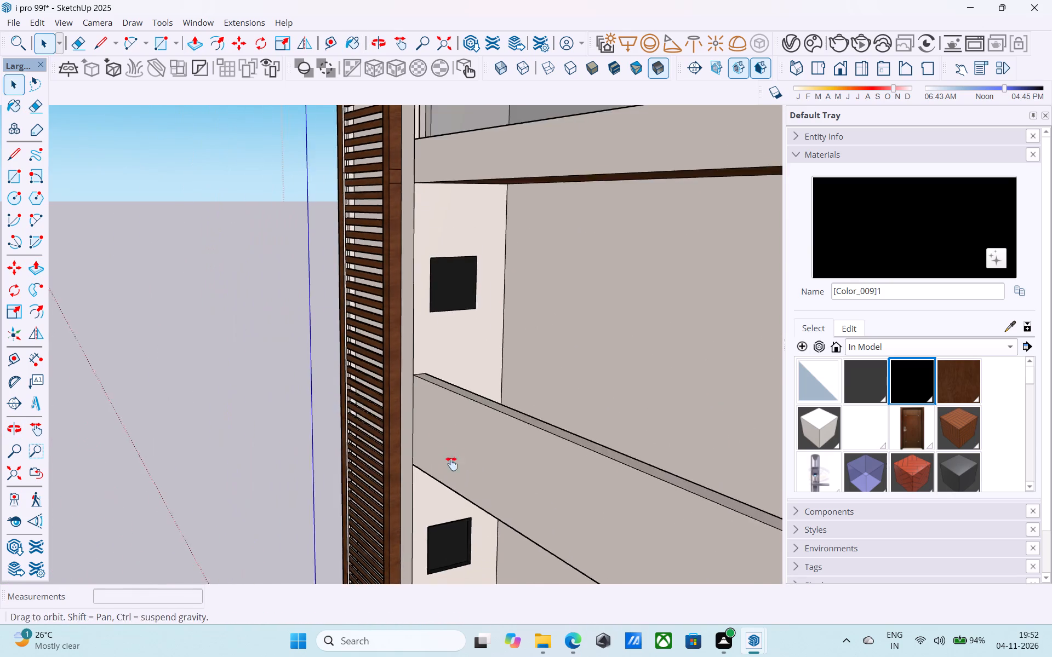
{"action": "middle_click_drag", "start_coordinate": [451, 464], "coordinate": [482, 515], "text": "shift"}
{"action": "scroll", "coordinate": [488, 394], "scroll_direction": "up", "scroll_amount": 5}
{"action": "left_click", "coordinate": [481, 320]}
{"action": "scroll", "coordinate": [481, 319], "scroll_direction": "up", "scroll_amount": 3}
{"action": "key", "text": "p"}
{"action": "double_click", "coordinate": [481, 319]}
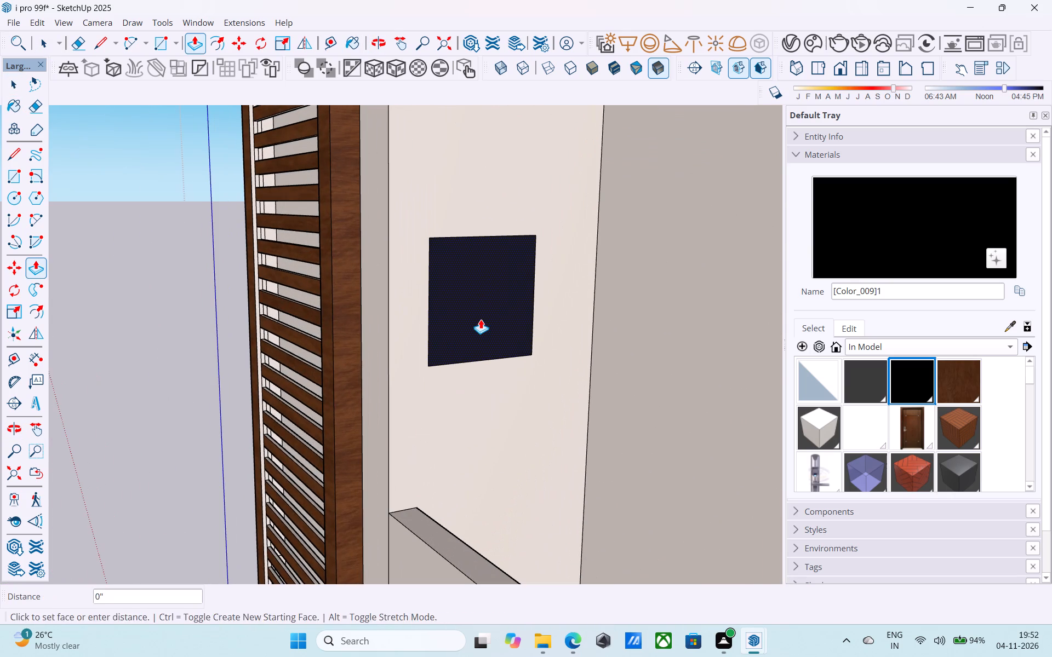
Repeat the 3" Push/Pull on the topmost black wall square beside the louvred screen, and save the model.
{"action": "scroll", "coordinate": [481, 318], "scroll_direction": "down", "scroll_amount": 5}
{"action": "middle_click_drag", "start_coordinate": [481, 318], "coordinate": [495, 578], "text": "shift"}
{"action": "double_click", "coordinate": [508, 172]}
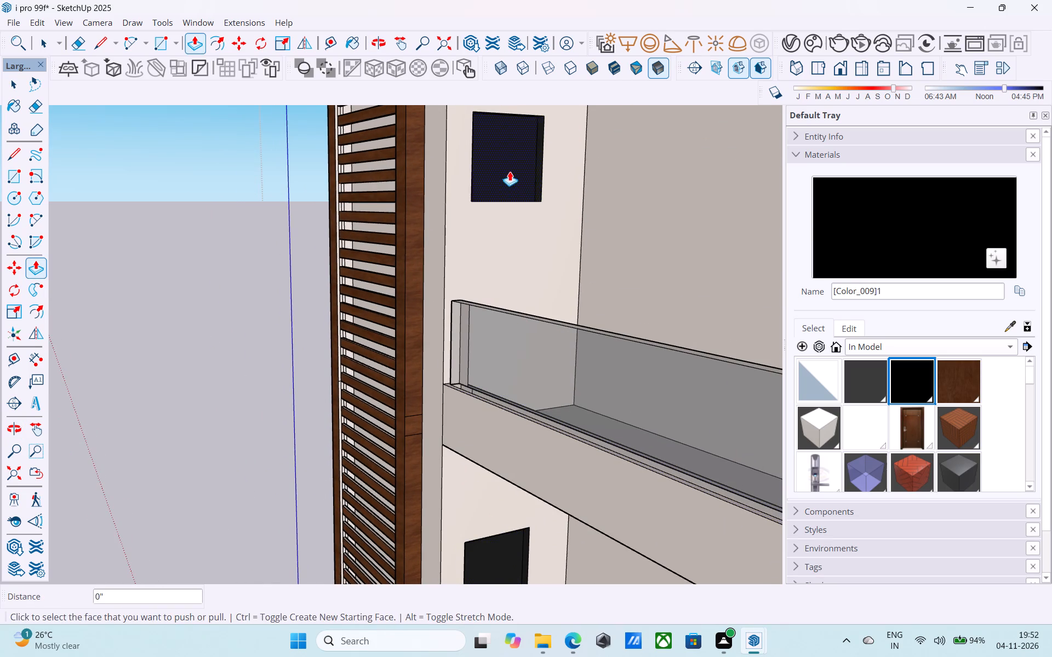
{"action": "scroll", "coordinate": [510, 174], "scroll_direction": "down", "scroll_amount": 4}
{"action": "middle_click_drag", "start_coordinate": [518, 211], "coordinate": [482, 486], "text": "shift"}
{"action": "scroll", "coordinate": [482, 485], "scroll_direction": "down", "scroll_amount": 19, "text": "shift"}
{"action": "middle_click_drag", "start_coordinate": [478, 408], "coordinate": [458, 388]}
{"action": "key", "text": "space"}
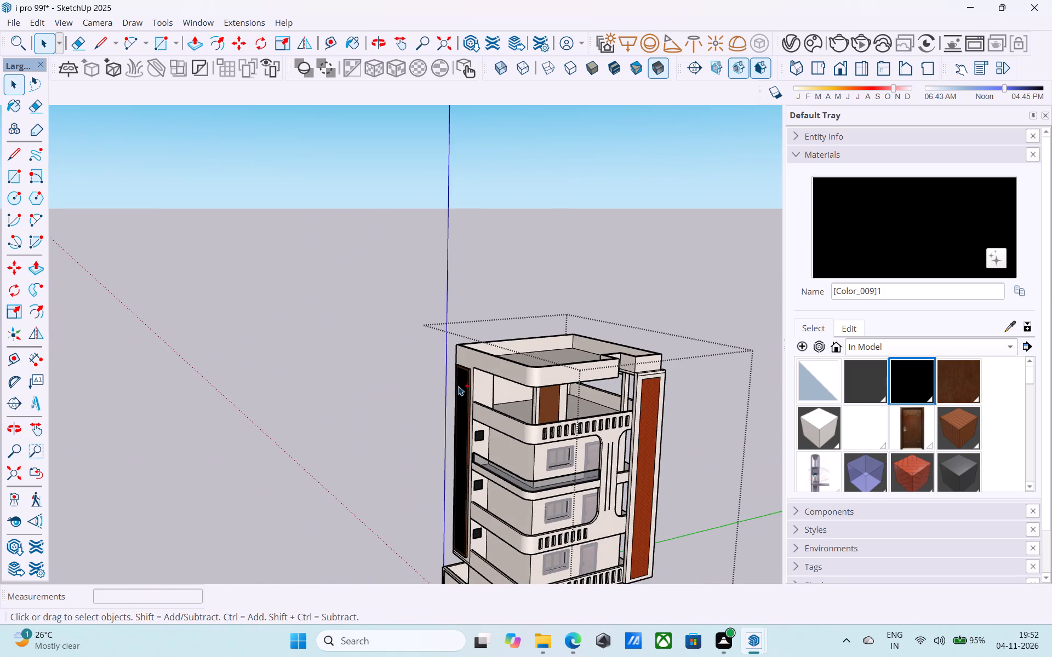
{"action": "key", "text": "ctrl+s"}
Examine the whole tower from the front round to the rear recesses beside the blank side wall.
{"action": "scroll", "coordinate": [466, 377], "scroll_direction": "down", "scroll_amount": 8}
{"action": "middle_click_drag", "start_coordinate": [465, 387], "coordinate": [398, 350]}
{"action": "scroll", "coordinate": [389, 330], "scroll_direction": "down", "scroll_amount": 5}
{"action": "middle_click", "coordinate": [464, 413]}
{"action": "left_click", "coordinate": [678, 411]}
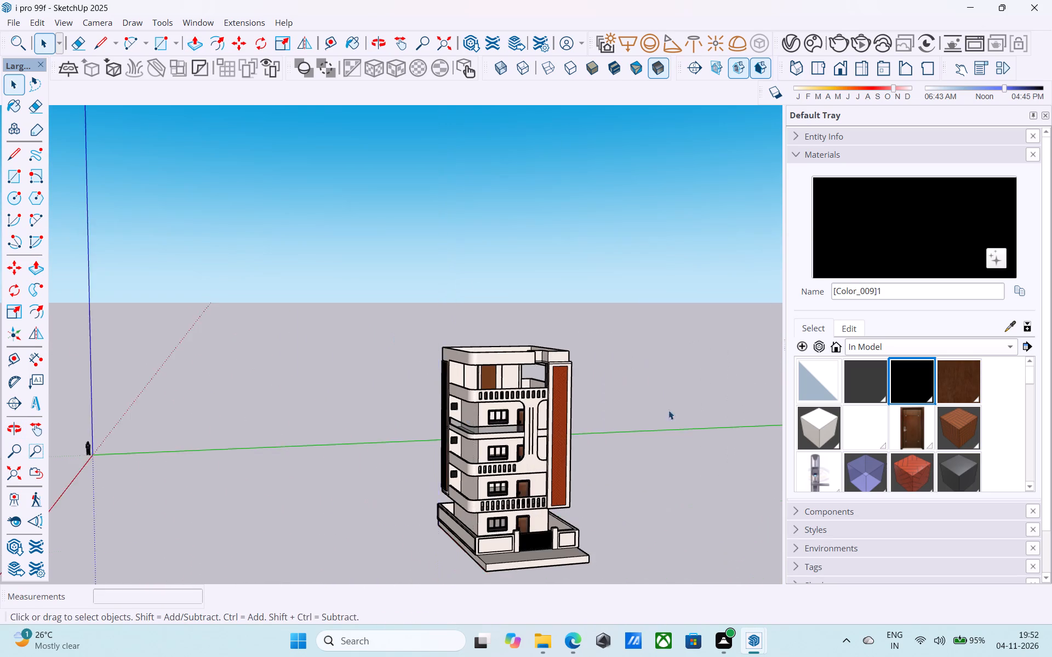
{"action": "scroll", "coordinate": [477, 315], "scroll_direction": "down", "scroll_amount": 7}
{"action": "middle_click_drag", "start_coordinate": [471, 426], "coordinate": [451, 402]}
{"action": "scroll", "coordinate": [457, 407], "scroll_direction": "up", "scroll_amount": 7}
{"action": "middle_click_drag", "start_coordinate": [527, 407], "coordinate": [528, 488]}
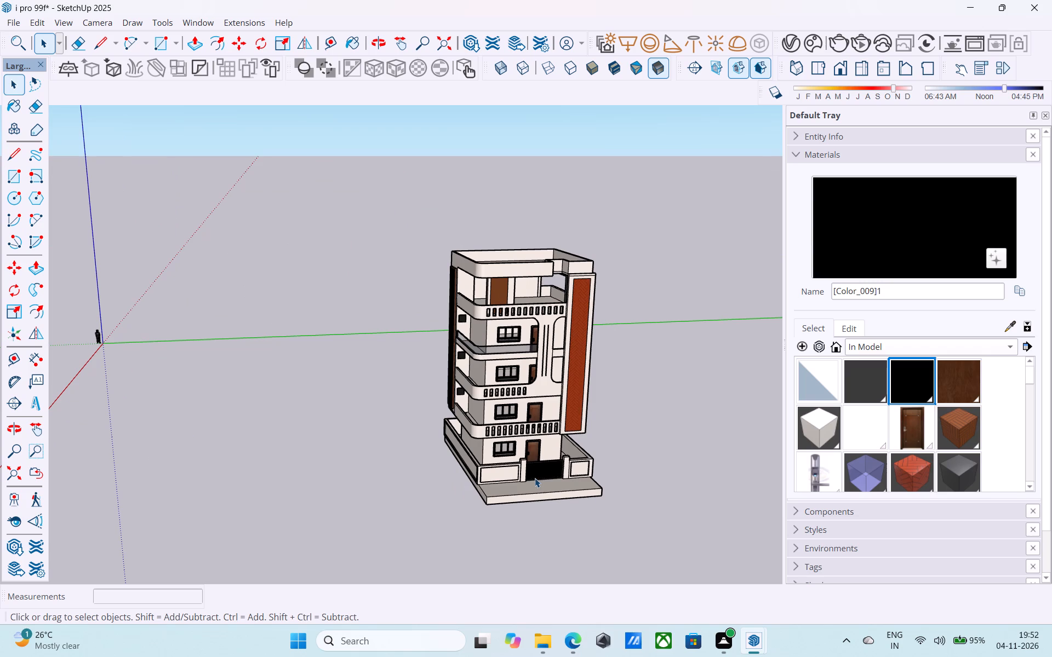
{"action": "scroll", "coordinate": [535, 478], "scroll_direction": "down", "scroll_amount": 6}
{"action": "middle_click_drag", "start_coordinate": [535, 477], "coordinate": [108, 440]}
{"action": "scroll", "coordinate": [523, 300], "scroll_direction": "up", "scroll_amount": 6}
{"action": "scroll", "coordinate": [597, 306], "scroll_direction": "down", "scroll_amount": 5}
{"action": "middle_click_drag", "start_coordinate": [599, 309], "coordinate": [207, 316]}
{"action": "scroll", "coordinate": [236, 375], "scroll_direction": "up", "scroll_amount": 11}
{"action": "scroll", "coordinate": [325, 393], "scroll_direction": "down", "scroll_amount": 5}
{"action": "middle_click_drag", "start_coordinate": [310, 390], "coordinate": [275, 371]}
{"action": "scroll", "coordinate": [258, 384], "scroll_direction": "up", "scroll_amount": 4}
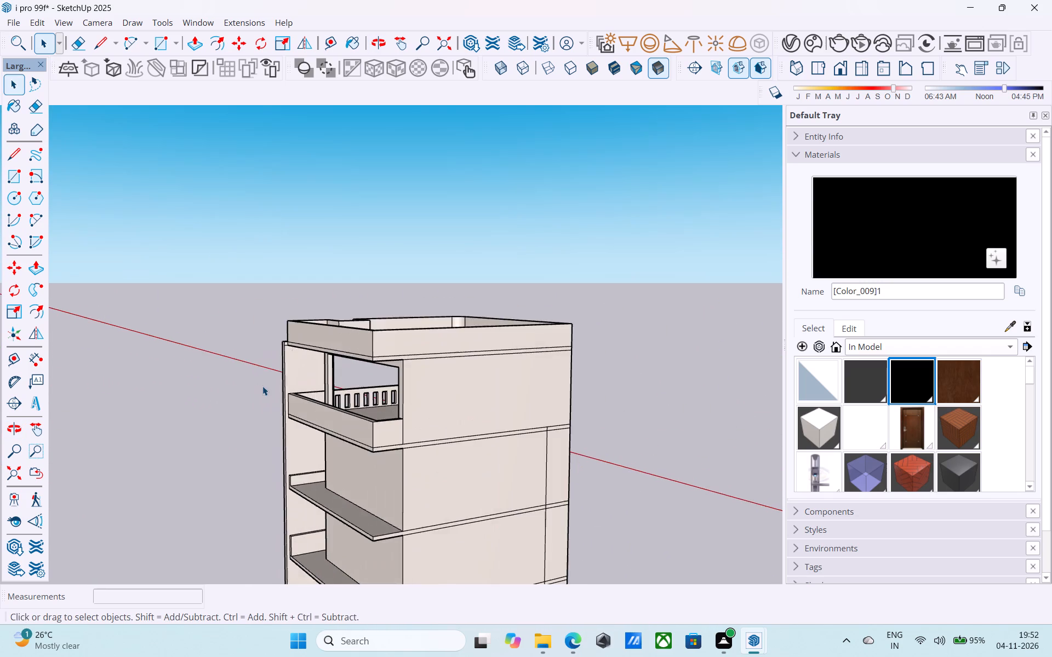
{"action": "scroll", "coordinate": [270, 383], "scroll_direction": "down", "scroll_amount": 6}
{"action": "scroll", "coordinate": [290, 443], "scroll_direction": "up", "scroll_amount": 7}
{"action": "scroll", "coordinate": [291, 443], "scroll_direction": "down", "scroll_amount": 7}
{"action": "middle_click_drag", "start_coordinate": [290, 499], "coordinate": [267, 473]}
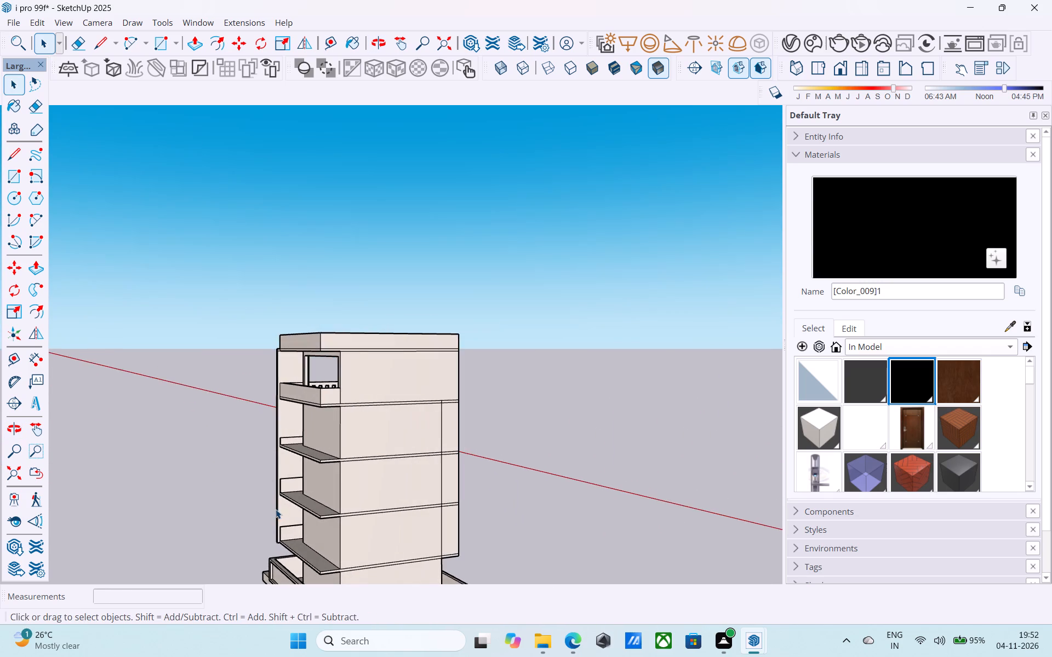
{"action": "scroll", "coordinate": [277, 514], "scroll_direction": "up", "scroll_amount": 8}
{"action": "scroll", "coordinate": [339, 414], "scroll_direction": "down", "scroll_amount": 7}
{"action": "scroll", "coordinate": [305, 503], "scroll_direction": "up", "scroll_amount": 10}
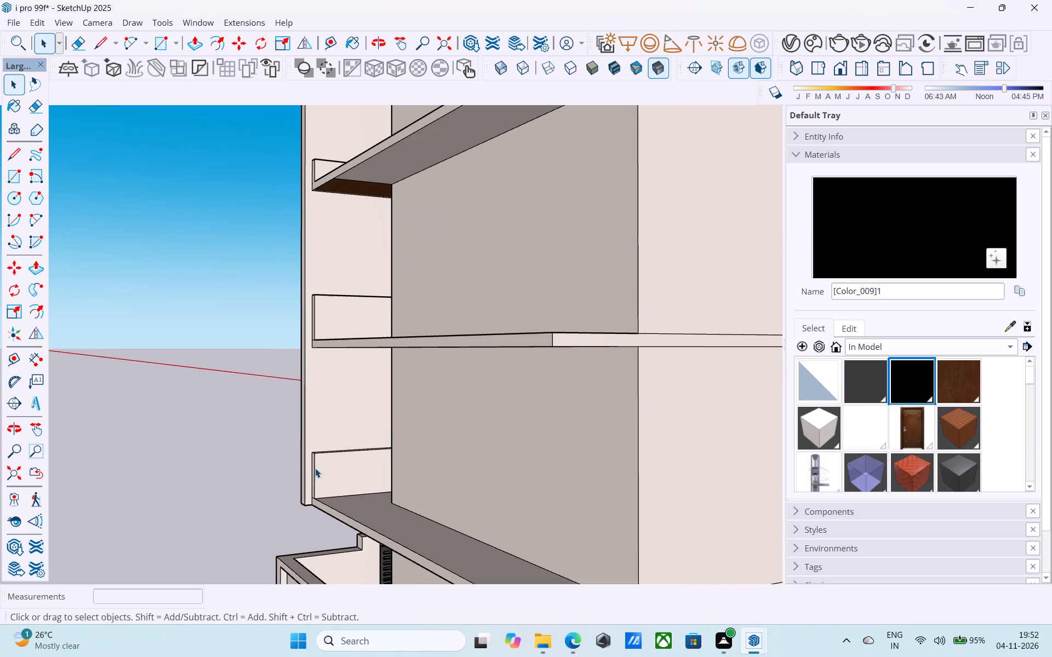
Open the building group and draw a vertical line about 41' 6" up the side wall's rear edge, from the lowest slab to the roof slab.
{"action": "left_click", "coordinate": [312, 466]}
{"action": "double_click", "coordinate": [312, 465]}
{"action": "middle_click_drag", "start_coordinate": [312, 465], "coordinate": [327, 477]}
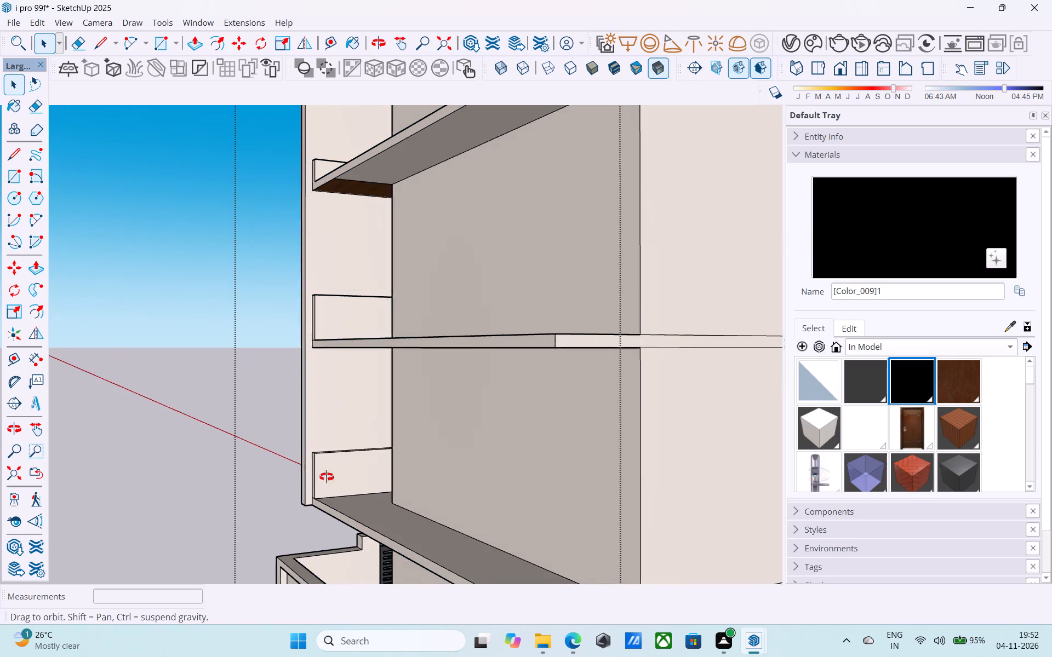
{"action": "middle_click_drag", "start_coordinate": [327, 477], "coordinate": [372, 506]}
{"action": "key", "text": "l"}
{"action": "scroll", "coordinate": [333, 517], "scroll_direction": "up", "scroll_amount": 9}
{"action": "left_click", "coordinate": [311, 504]}
{"action": "scroll", "coordinate": [311, 503], "scroll_direction": "down", "scroll_amount": 2}
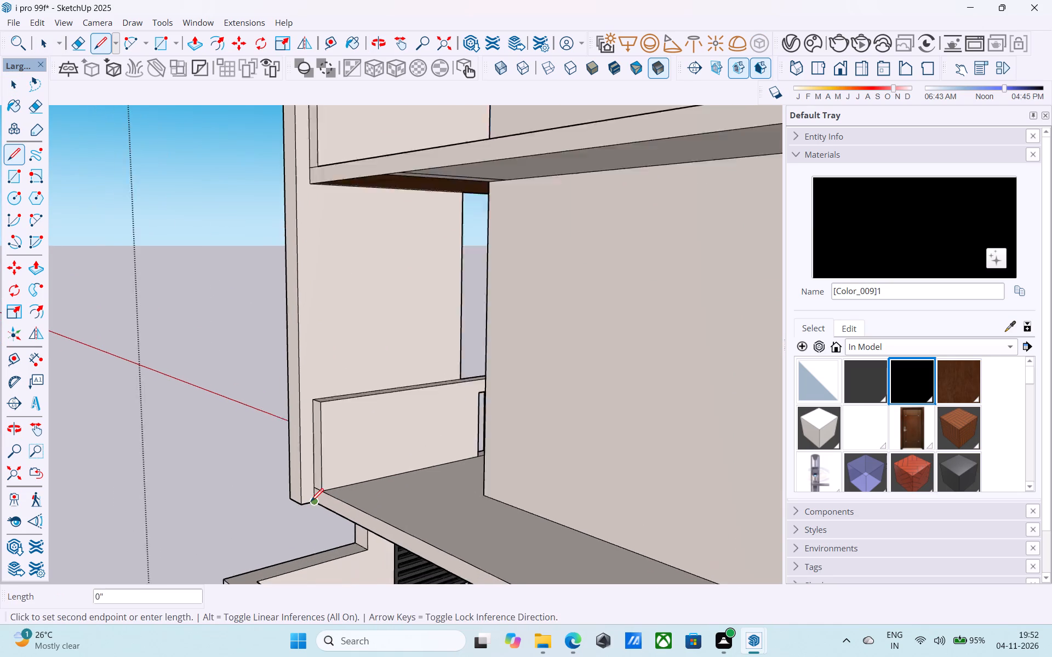
{"action": "scroll", "coordinate": [311, 503], "scroll_direction": "down", "scroll_amount": 17}
{"action": "middle_click_drag", "start_coordinate": [314, 449], "coordinate": [311, 592], "text": "shift"}
{"action": "scroll", "coordinate": [316, 373], "scroll_direction": "up", "scroll_amount": 6}
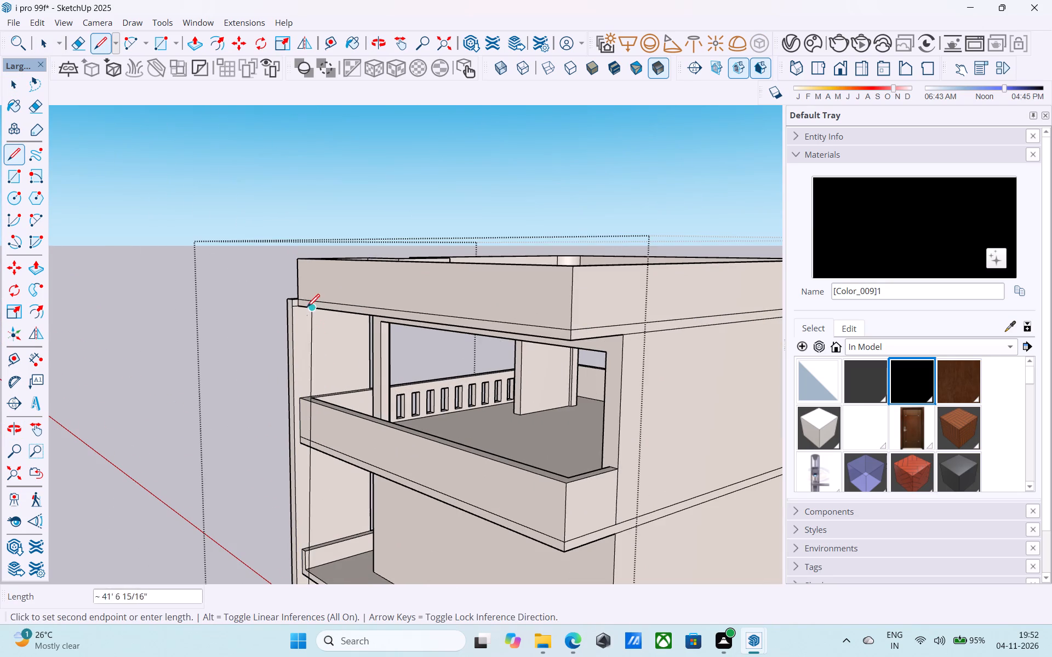
{"action": "left_click", "coordinate": [305, 302]}
{"action": "scroll", "coordinate": [305, 301], "scroll_direction": "down", "scroll_amount": 12}
{"action": "middle_click_drag", "start_coordinate": [324, 443], "coordinate": [322, 437]}
{"action": "scroll", "coordinate": [322, 437], "scroll_direction": "up", "scroll_amount": 6}
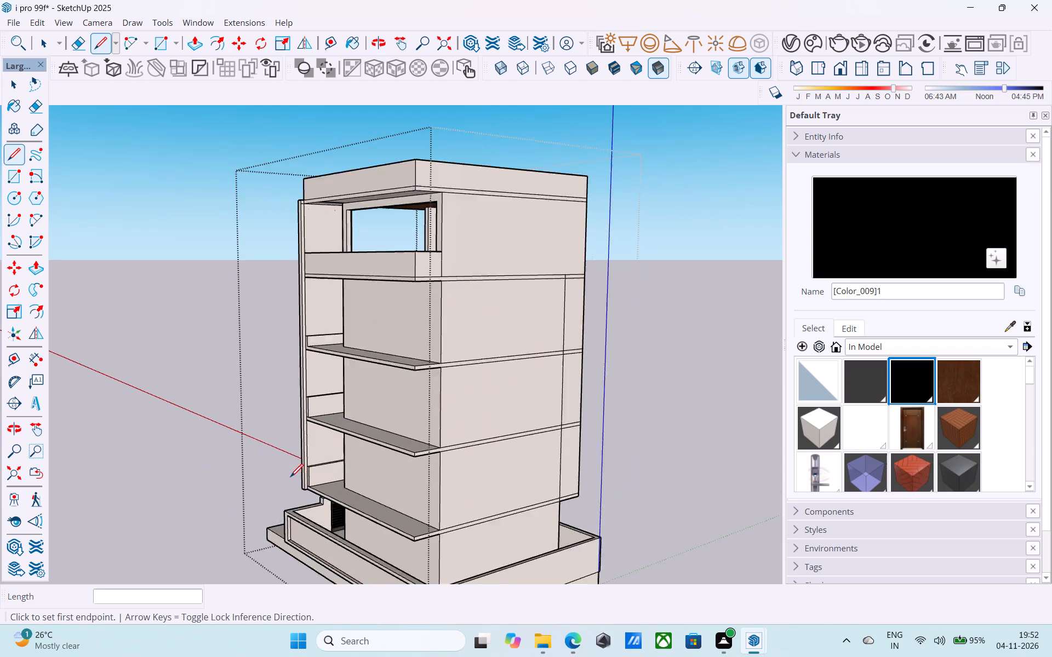
Push/Pull the narrow vertical strip at the side wall's rear edge out to the outer edge of the floor slabs.
{"action": "scroll", "coordinate": [290, 478], "scroll_direction": "up", "scroll_amount": 9}
{"action": "key", "text": "space"}
{"action": "left_click", "coordinate": [314, 484]}
{"action": "key", "text": "p"}
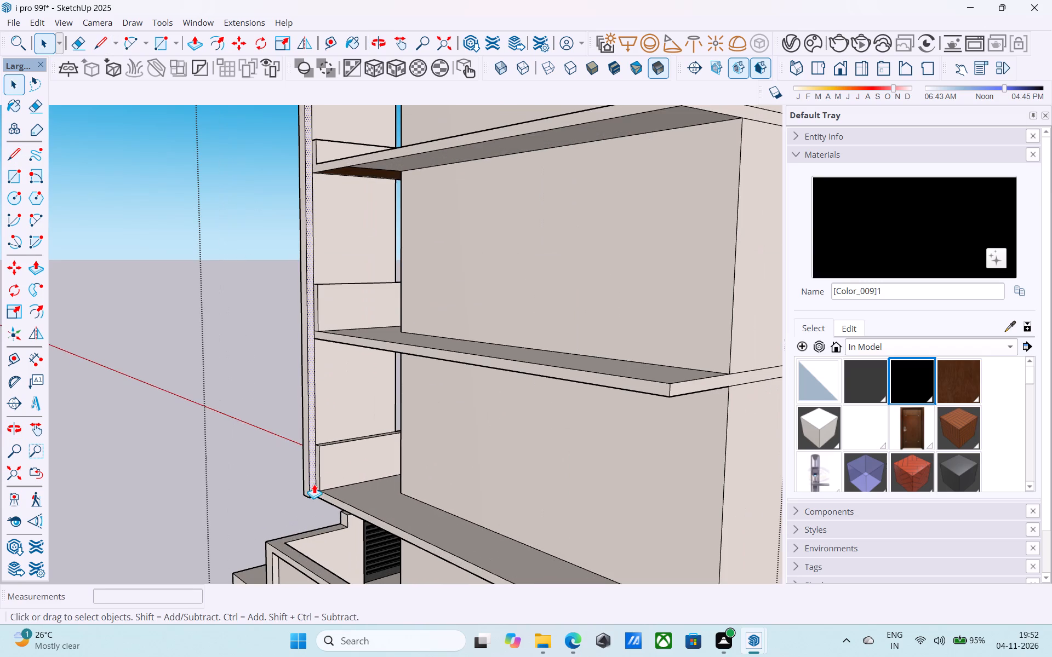
{"action": "left_click", "coordinate": [314, 484]}
{"action": "scroll", "coordinate": [338, 498], "scroll_direction": "down", "scroll_amount": 3}
{"action": "scroll", "coordinate": [339, 498], "scroll_direction": "up", "scroll_amount": 1}
{"action": "scroll", "coordinate": [339, 498], "scroll_direction": "down", "scroll_amount": 4}
{"action": "left_click", "coordinate": [609, 355]}
{"action": "middle_click_drag", "start_coordinate": [604, 355], "coordinate": [404, 389]}
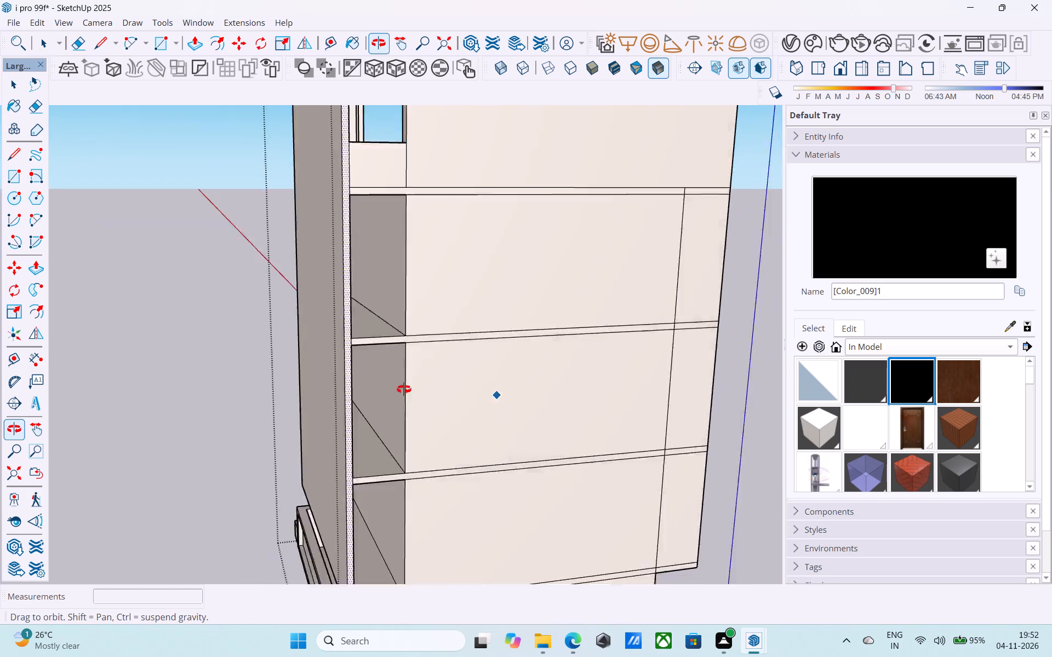
{"action": "middle_click_drag", "start_coordinate": [404, 389], "coordinate": [270, 379]}
{"action": "scroll", "coordinate": [154, 414], "scroll_direction": "down", "scroll_amount": 3}
{"action": "key", "text": "space"}
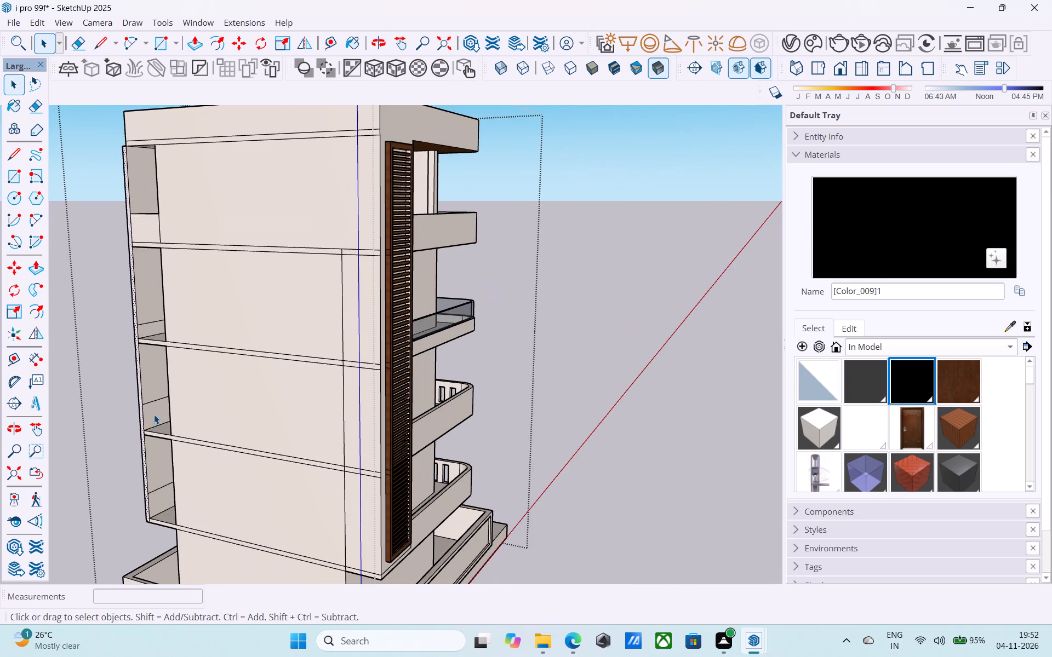
Draw a 6" line from the extended wall's bottom inner corner, continuing 41' 6" vertically up to the roof slab.
{"action": "middle_click_drag", "start_coordinate": [159, 417], "coordinate": [288, 447], "text": "shift"}
{"action": "scroll", "coordinate": [278, 509], "scroll_direction": "up", "scroll_amount": 9}
{"action": "scroll", "coordinate": [308, 553], "scroll_direction": "down", "scroll_amount": 1}
{"action": "middle_click_drag", "start_coordinate": [308, 533], "coordinate": [353, 415], "text": "shift"}
{"action": "scroll", "coordinate": [304, 505], "scroll_direction": "up", "scroll_amount": 6}
{"action": "middle_click_drag", "start_coordinate": [318, 468], "coordinate": [287, 494]}
{"action": "key", "text": "l"}
{"action": "left_click", "coordinate": [271, 468]}
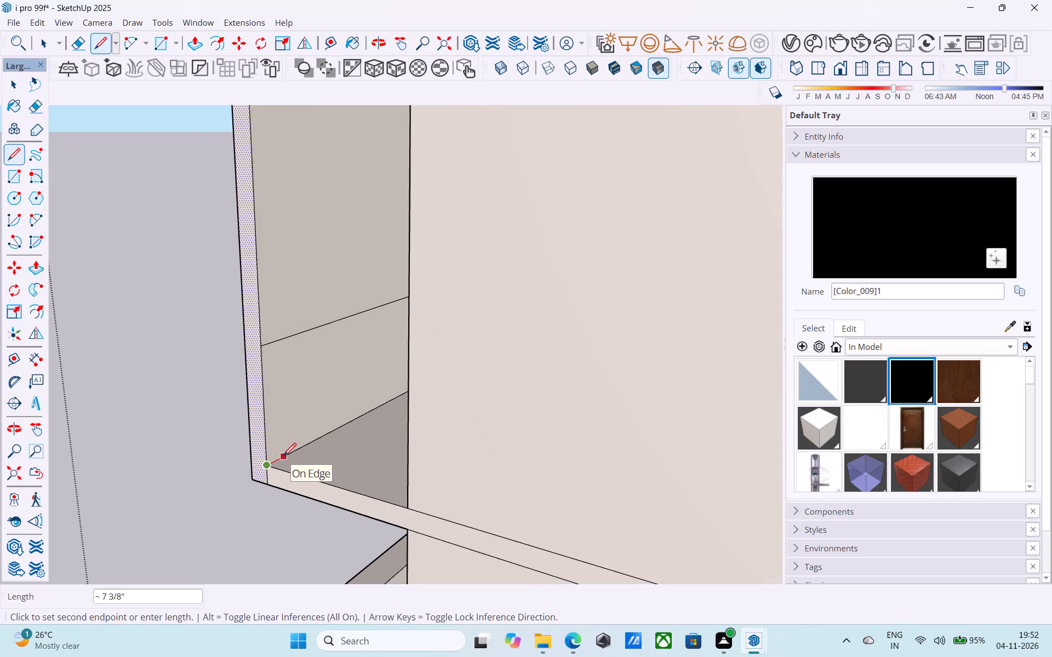
{"action": "type", "text": "6\""}
{"action": "key", "text": "Return"}
{"action": "left_click", "coordinate": [278, 461]}
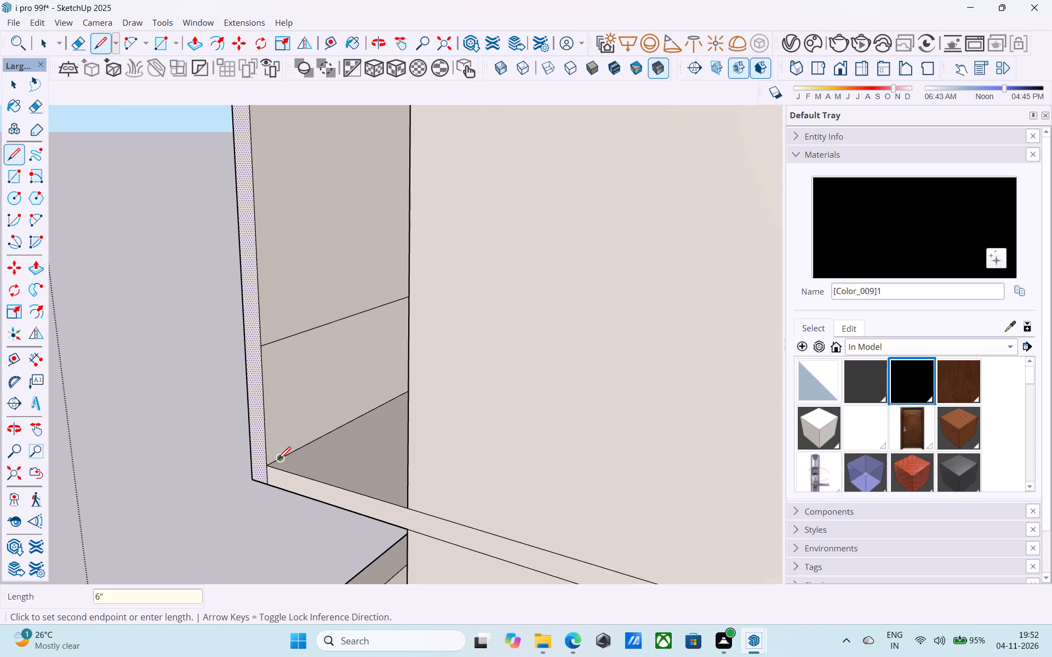
{"action": "scroll", "coordinate": [278, 461], "scroll_direction": "down", "scroll_amount": 20}
{"action": "scroll", "coordinate": [278, 461], "scroll_direction": "down", "scroll_amount": 6}
{"action": "middle_click_drag", "start_coordinate": [281, 459], "coordinate": [308, 566], "text": "shift"}
{"action": "scroll", "coordinate": [298, 431], "scroll_direction": "up", "scroll_amount": 7}
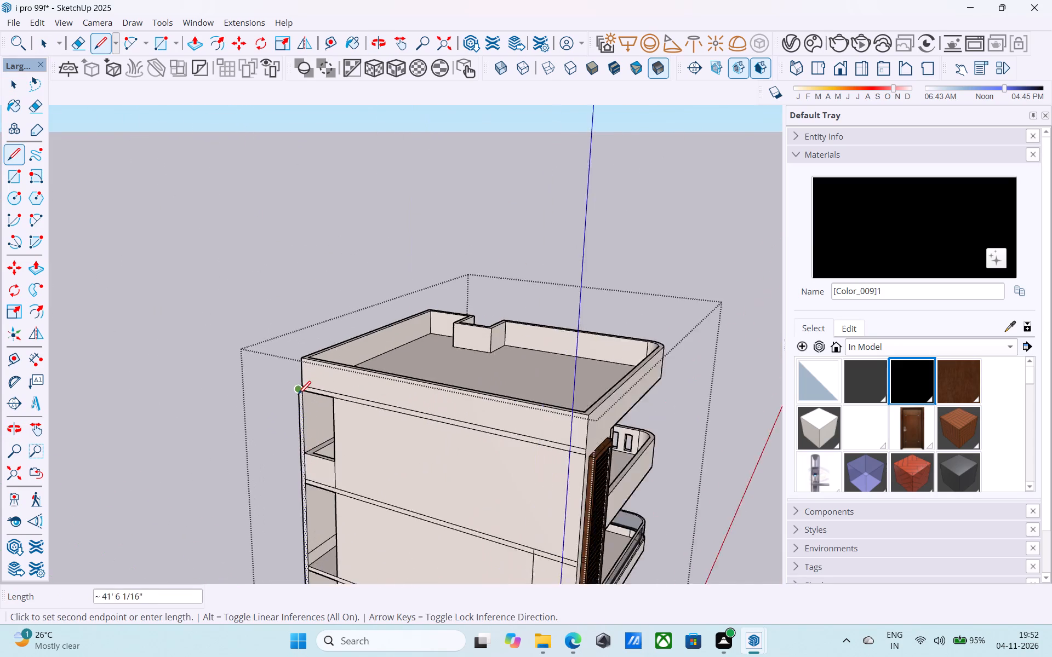
{"action": "scroll", "coordinate": [298, 395], "scroll_direction": "up", "scroll_amount": 20}
{"action": "scroll", "coordinate": [298, 395], "scroll_direction": "up", "scroll_amount": 5}
{"action": "middle_click_drag", "start_coordinate": [306, 386], "coordinate": [292, 247]}
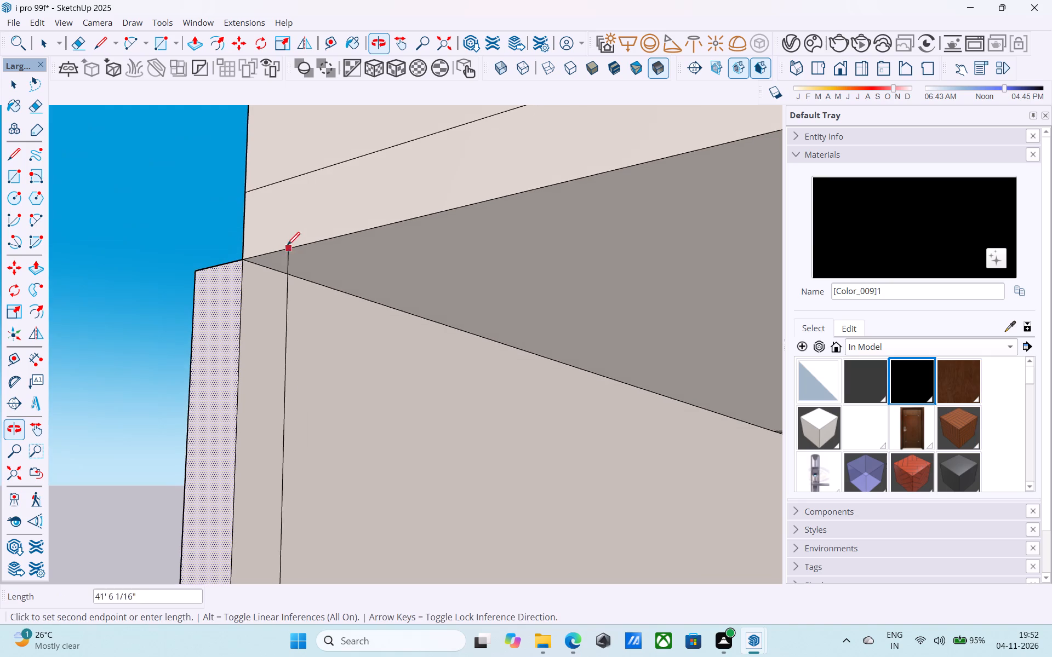
{"action": "left_click", "coordinate": [291, 275]}
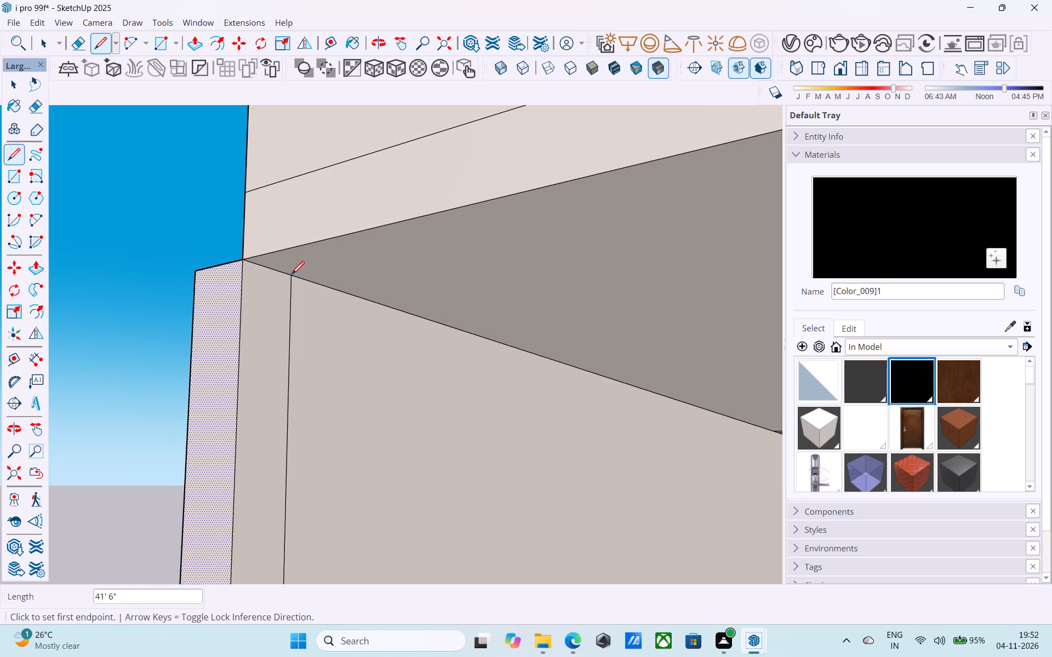
{"action": "scroll", "coordinate": [293, 275], "scroll_direction": "down", "scroll_amount": 12}
{"action": "key", "text": "space"}
Push/Pull the side wall's narrow top ledge up by 6", and by a further 3' to the top of the roof parapet.
{"action": "middle_click_drag", "start_coordinate": [297, 284], "coordinate": [705, 410]}
{"action": "scroll", "coordinate": [514, 381], "scroll_direction": "down", "scroll_amount": 6}
{"action": "middle_click_drag", "start_coordinate": [502, 387], "coordinate": [481, 405]}
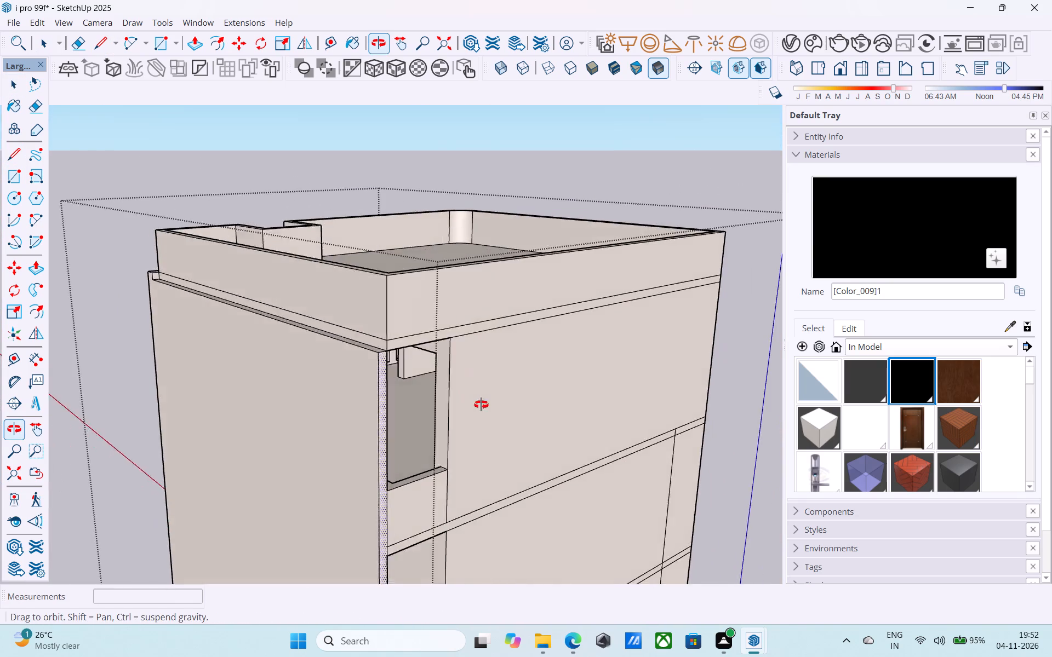
{"action": "middle_click_drag", "start_coordinate": [481, 405], "coordinate": [466, 423]}
{"action": "scroll", "coordinate": [273, 389], "scroll_direction": "up", "scroll_amount": 5}
{"action": "left_click", "coordinate": [322, 401]}
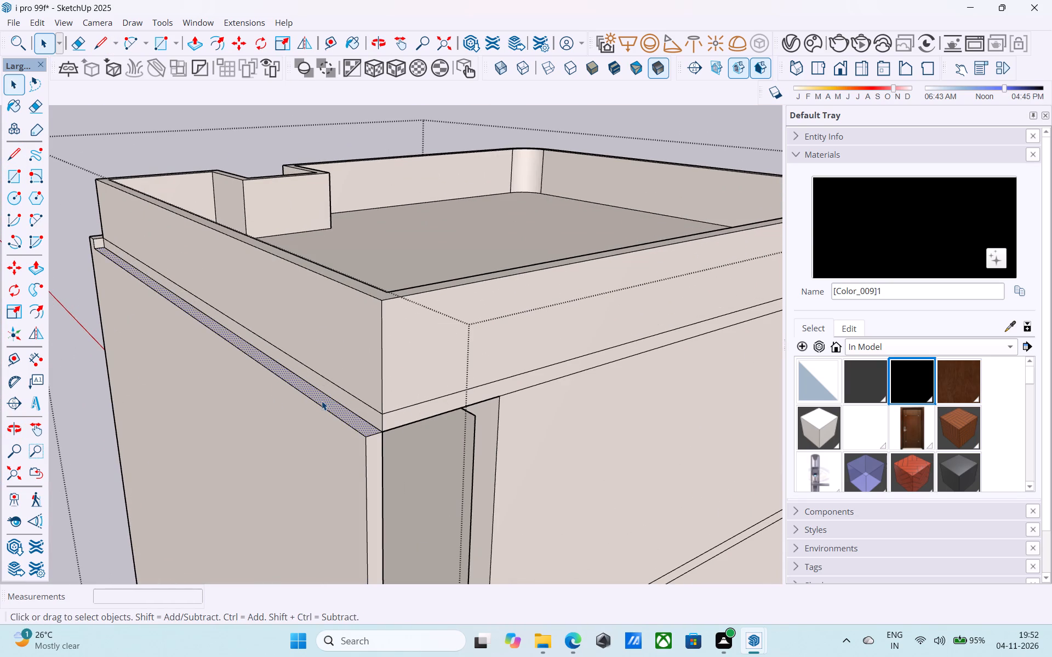
{"action": "key", "text": "p"}
{"action": "left_click", "coordinate": [322, 401]}
{"action": "left_click", "coordinate": [414, 296]}
{"action": "left_click", "coordinate": [353, 413]}
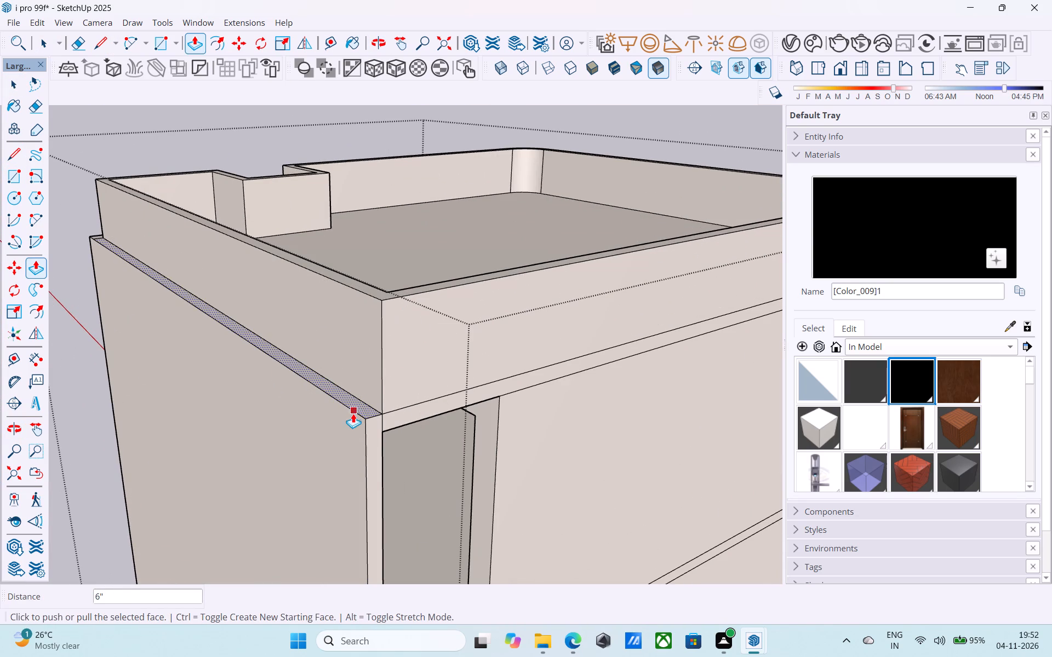
{"action": "left_click", "coordinate": [398, 286]}
Push/Pull the top face of the wood-panelled front pier up level with the raised side wall.
{"action": "middle_click_drag", "start_coordinate": [404, 289], "coordinate": [604, 320]}
{"action": "scroll", "coordinate": [632, 322], "scroll_direction": "down", "scroll_amount": 11}
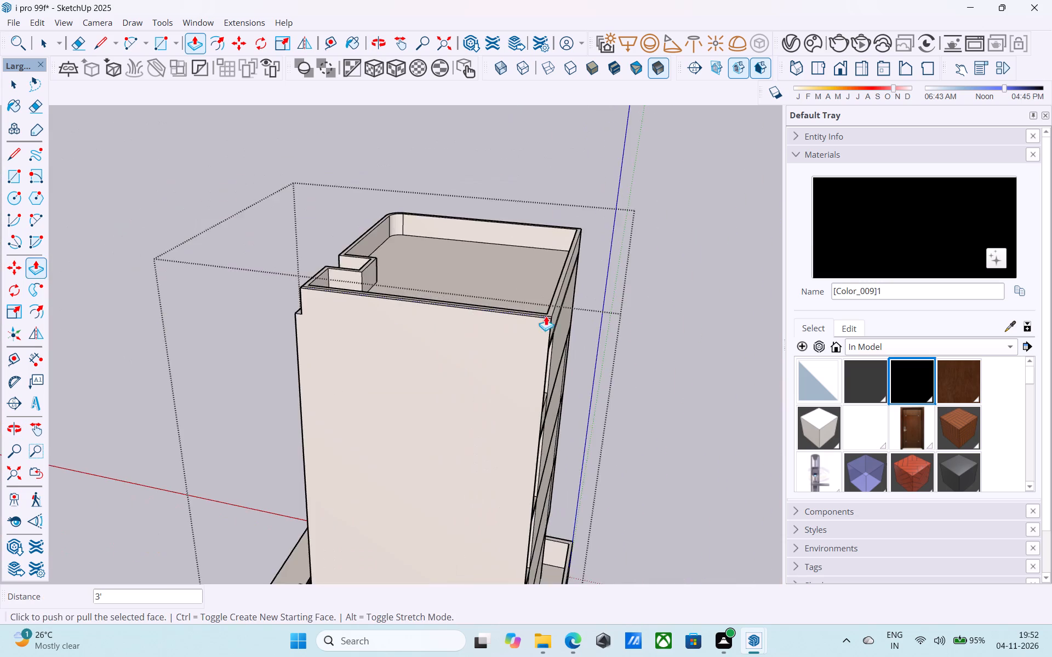
{"action": "middle_click_drag", "start_coordinate": [348, 306], "coordinate": [622, 336]}
{"action": "scroll", "coordinate": [494, 345], "scroll_direction": "up", "scroll_amount": 18}
{"action": "key", "text": "space"}
{"action": "left_click", "coordinate": [485, 311]}
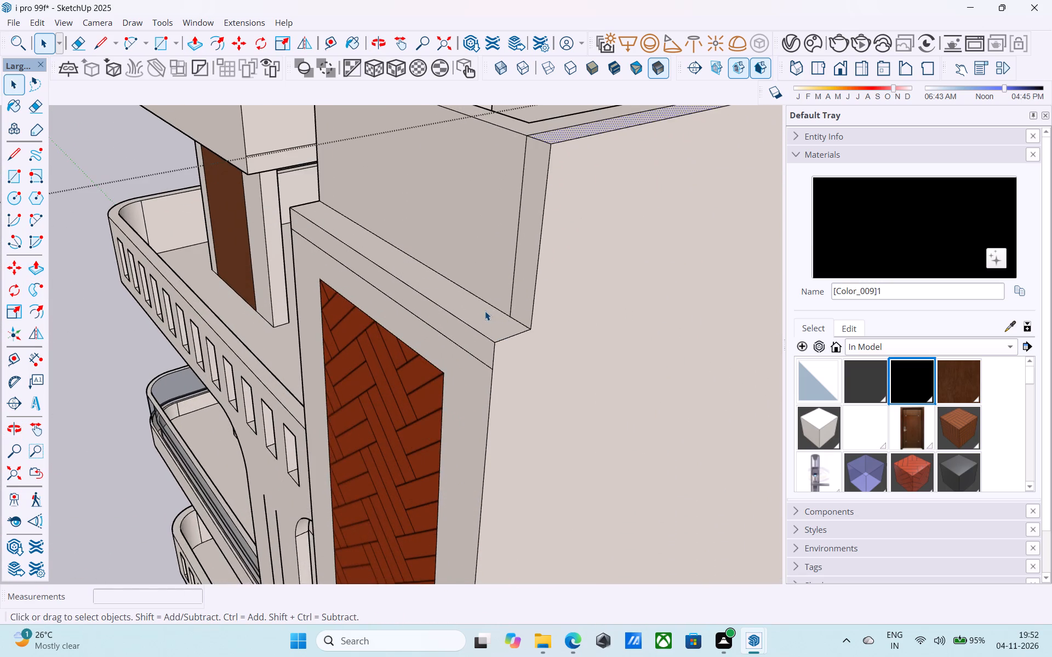
{"action": "scroll", "coordinate": [485, 310], "scroll_direction": "down", "scroll_amount": 12}
{"action": "key", "text": "p"}
{"action": "left_click", "coordinate": [485, 310]}
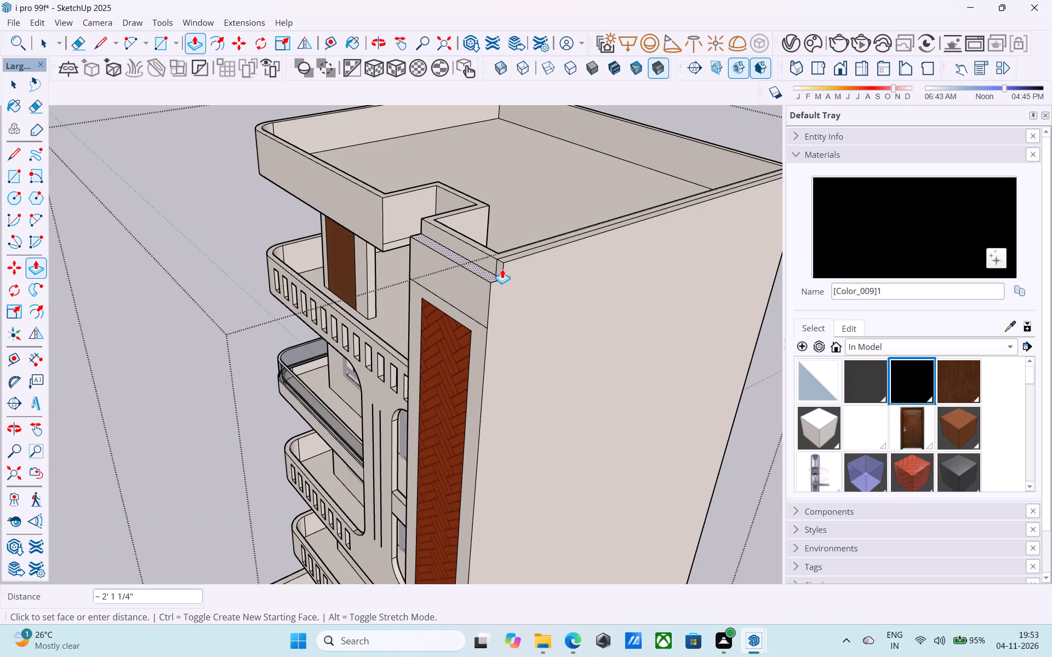
{"action": "left_click", "coordinate": [505, 260]}
{"action": "key", "text": "space"}
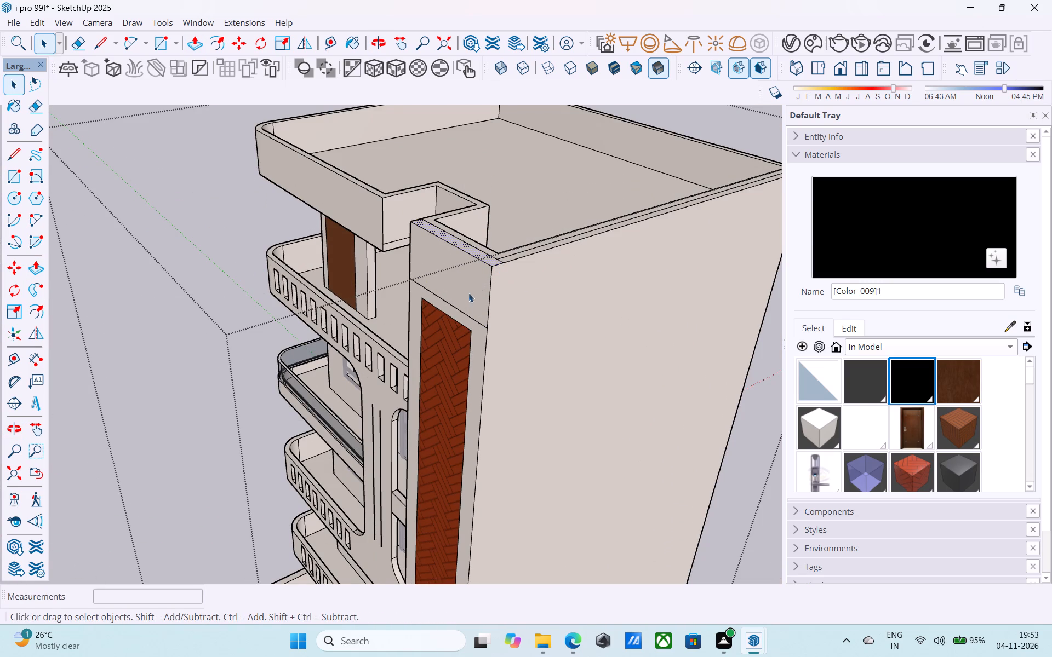
Erase the leftover horizontal edge above the pier's wood panel, and save the model.
{"action": "key", "text": "e"}
{"action": "scroll", "coordinate": [465, 302], "scroll_direction": "up", "scroll_amount": 5}
{"action": "left_click_drag", "start_coordinate": [464, 313], "coordinate": [462, 319]}
{"action": "key", "text": "space"}
{"action": "scroll", "coordinate": [390, 313], "scroll_direction": "down", "scroll_amount": 12}
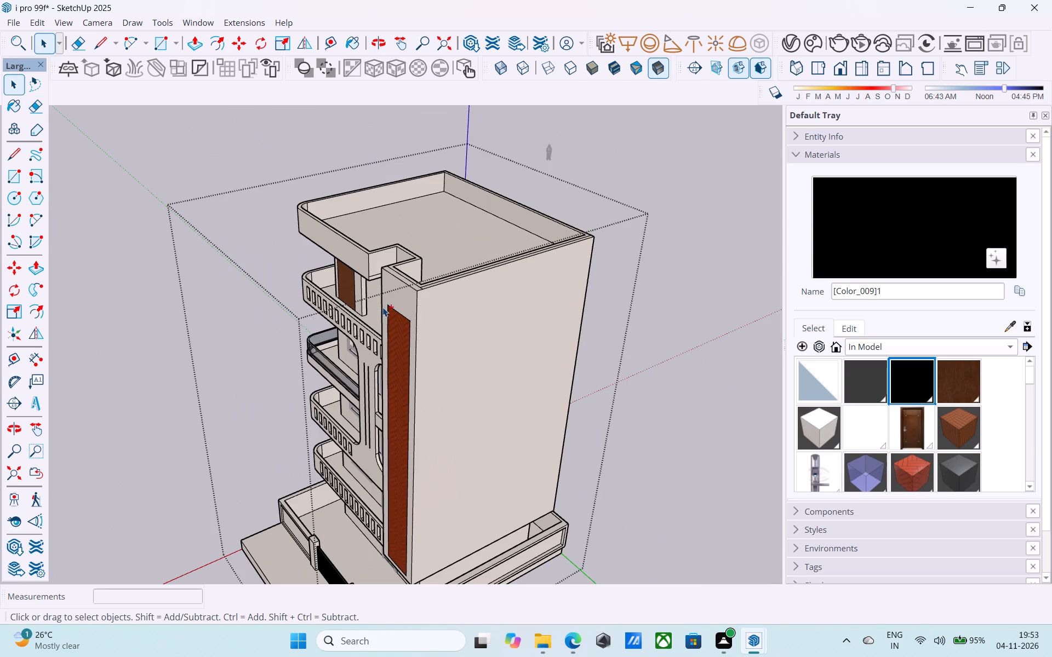
{"action": "key", "text": "ctrl+s"}
Erase the short horizontal edge crossing the narrow 6" strip at the parapet of the lowest rear recess.
{"action": "scroll", "coordinate": [384, 304], "scroll_direction": "down", "scroll_amount": 12}
{"action": "middle_click_drag", "start_coordinate": [386, 303], "coordinate": [210, 264]}
{"action": "scroll", "coordinate": [237, 304], "scroll_direction": "down", "scroll_amount": 4}
{"action": "middle_click_drag", "start_coordinate": [382, 378], "coordinate": [231, 325], "text": "shift"}
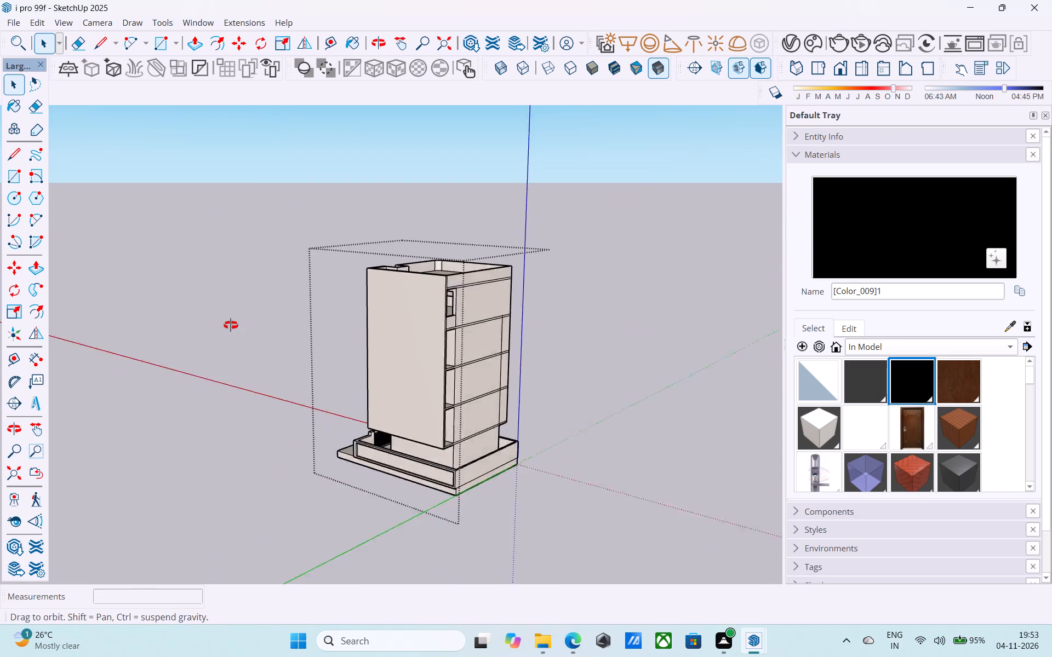
{"action": "middle_click_drag", "start_coordinate": [231, 325], "coordinate": [197, 318], "text": "shift"}
{"action": "scroll", "coordinate": [333, 408], "scroll_direction": "up", "scroll_amount": 5}
{"action": "middle_click_drag", "start_coordinate": [412, 440], "coordinate": [127, 435], "text": "shift"}
{"action": "scroll", "coordinate": [268, 486], "scroll_direction": "up", "scroll_amount": 16}
{"action": "middle_click_drag", "start_coordinate": [279, 464], "coordinate": [267, 456]}
{"action": "left_click", "coordinate": [249, 437]}
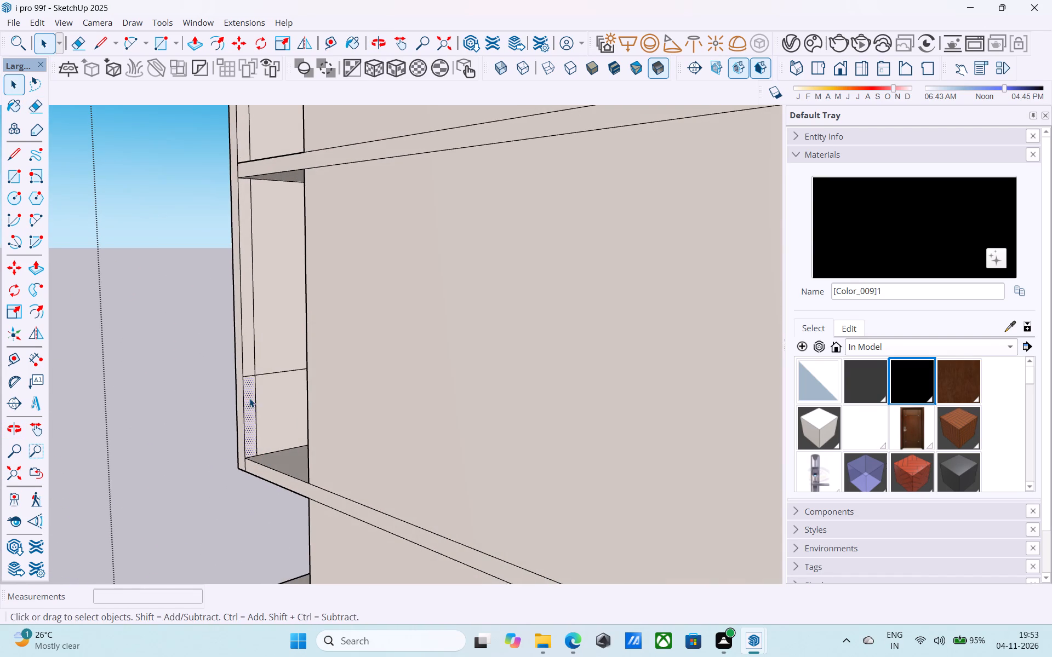
{"action": "key", "text": "e"}
{"action": "scroll", "coordinate": [243, 361], "scroll_direction": "up", "scroll_amount": 5}
{"action": "left_click_drag", "start_coordinate": [249, 384], "coordinate": [250, 389]}
{"action": "scroll", "coordinate": [249, 401], "scroll_direction": "down", "scroll_amount": 13}
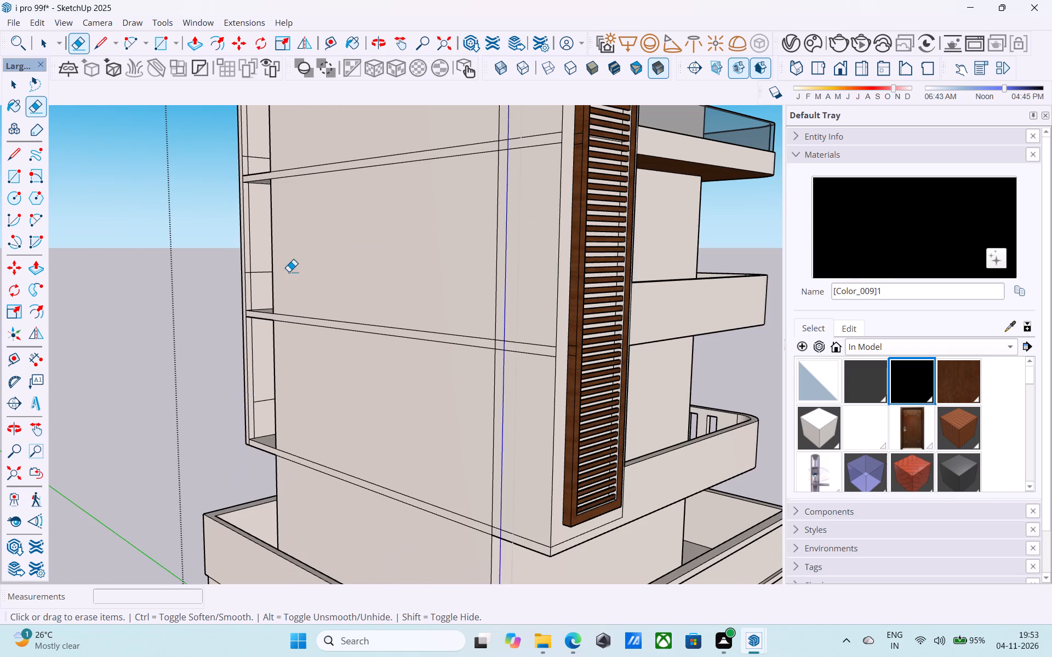
Erase the matching short edges crossing the narrow strip at the parapets of the next two floors up.
{"action": "scroll", "coordinate": [245, 249], "scroll_direction": "up", "scroll_amount": 9}
{"action": "left_click_drag", "start_coordinate": [255, 292], "coordinate": [256, 298]}
{"action": "scroll", "coordinate": [254, 300], "scroll_direction": "down", "scroll_amount": 6}
{"action": "middle_click_drag", "start_coordinate": [251, 299], "coordinate": [253, 313]}
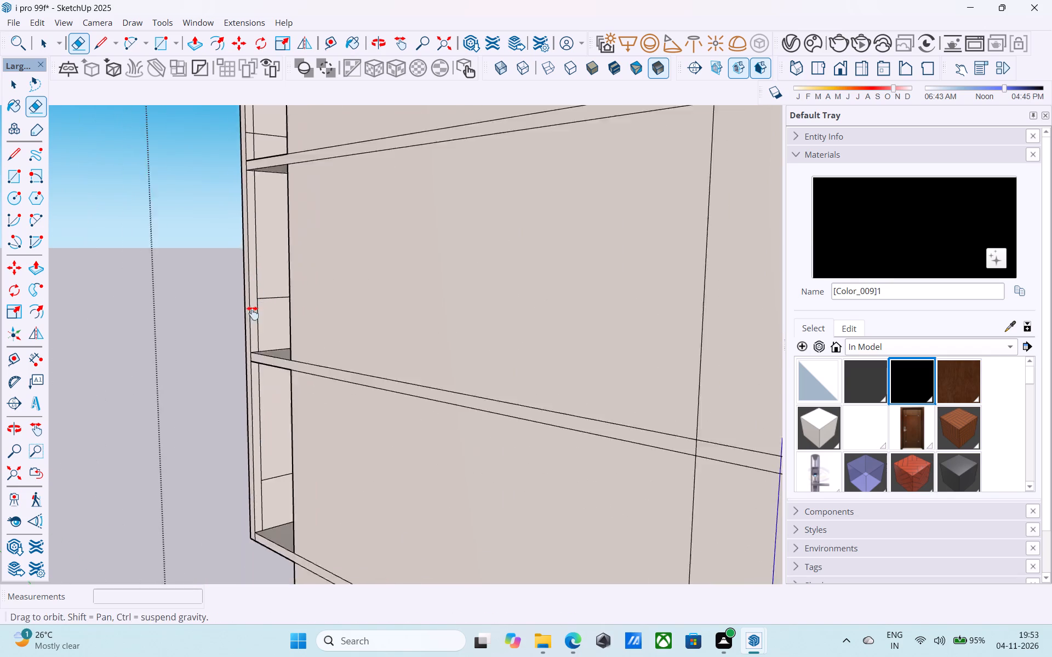
{"action": "middle_click_drag", "start_coordinate": [253, 313], "coordinate": [329, 476]}
{"action": "scroll", "coordinate": [349, 300], "scroll_direction": "up", "scroll_amount": 9}
{"action": "left_click", "coordinate": [315, 320]}
{"action": "scroll", "coordinate": [319, 329], "scroll_direction": "down", "scroll_amount": 14}
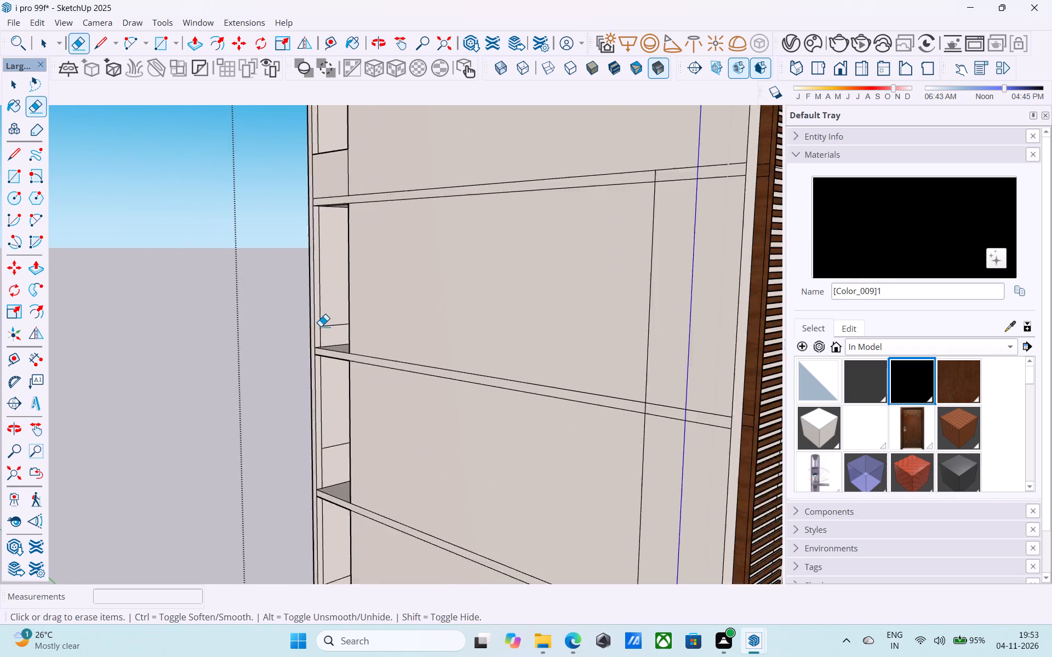
{"action": "scroll", "coordinate": [321, 326], "scroll_direction": "down", "scroll_amount": 4}
{"action": "middle_click_drag", "start_coordinate": [320, 326], "coordinate": [377, 411], "text": "shift"}
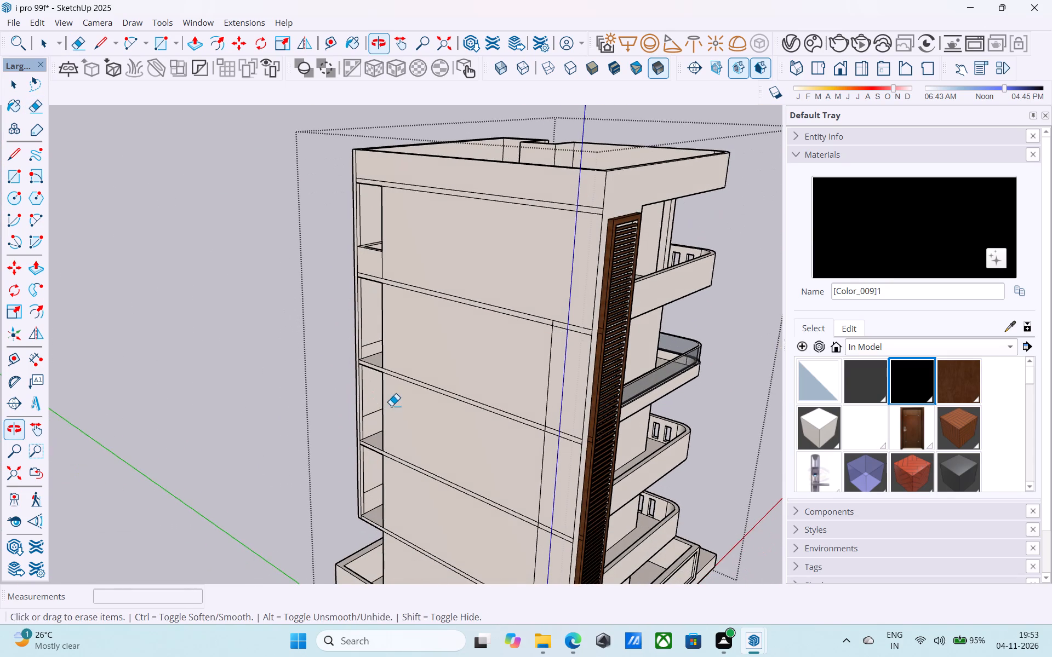
{"action": "middle_click_drag", "start_coordinate": [411, 406], "coordinate": [404, 365], "text": "shift"}
{"action": "middle_click_drag", "start_coordinate": [418, 440], "coordinate": [420, 343], "text": "shift"}
{"action": "scroll", "coordinate": [384, 428], "scroll_direction": "up", "scroll_amount": 6}
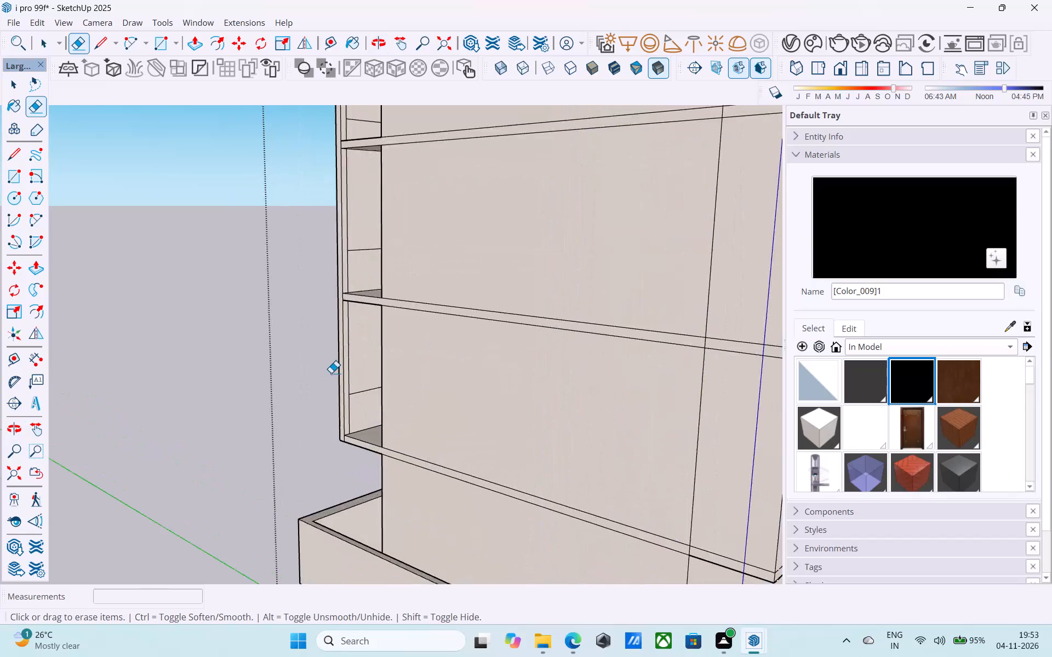
{"action": "scroll", "coordinate": [331, 373], "scroll_direction": "up", "scroll_amount": 11}
{"action": "left_click", "coordinate": [371, 406]}
{"action": "key", "text": "space"}
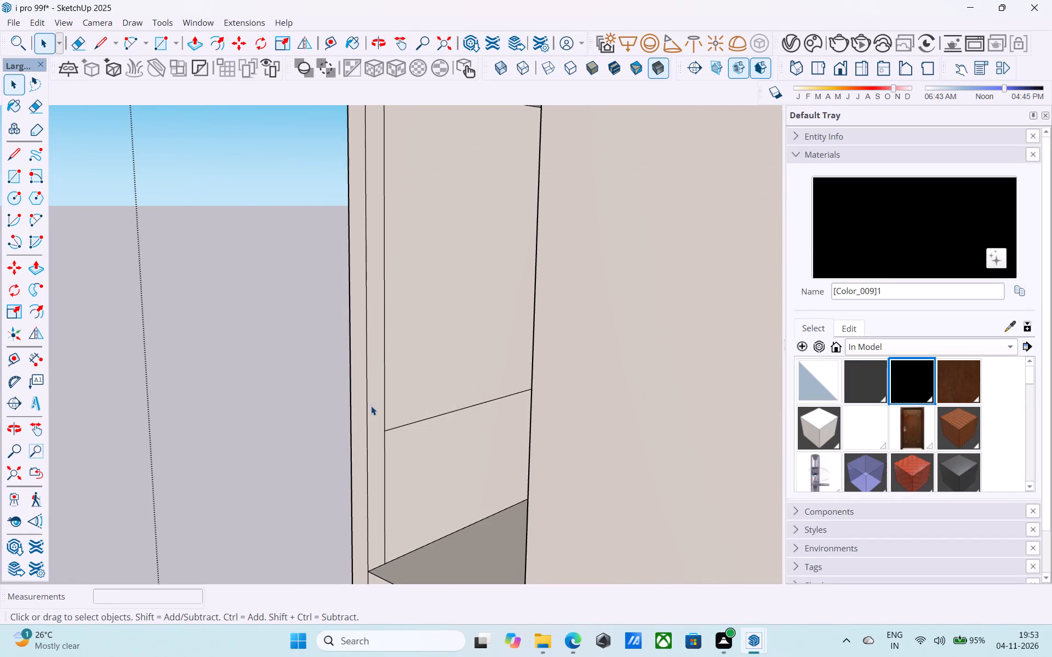
Push/Pull the narrow strip face in the lowest rear recess by 4' to fill the recess flush with its outer corner.
{"action": "left_click", "coordinate": [371, 406]}
{"action": "key", "text": "p"}
{"action": "left_click", "coordinate": [373, 406]}
{"action": "scroll", "coordinate": [401, 414], "scroll_direction": "down", "scroll_amount": 5}
{"action": "middle_click_drag", "start_coordinate": [416, 407], "coordinate": [766, 436]}
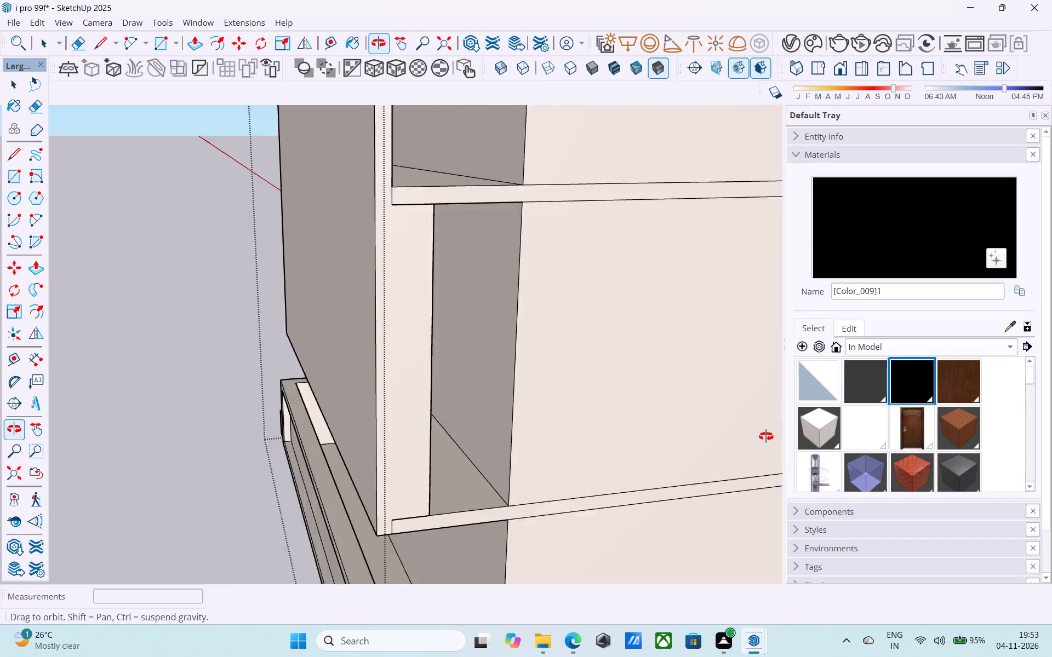
{"action": "middle_click_drag", "start_coordinate": [766, 436], "coordinate": [769, 436]}
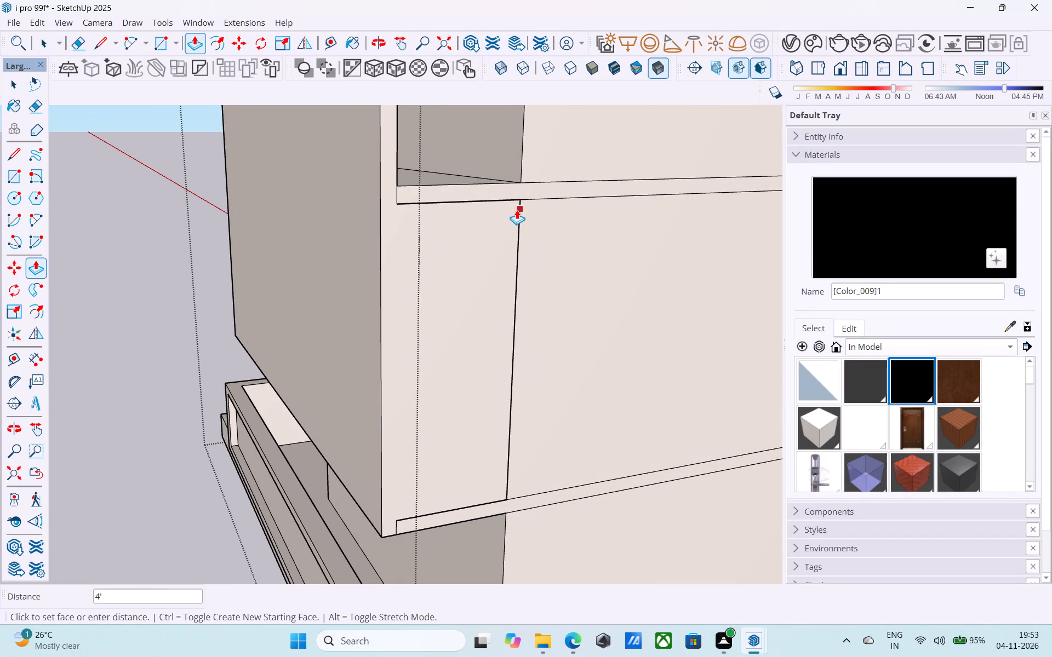
{"action": "left_click", "coordinate": [517, 211]}
Repeat the 4' Push/Pull on the matching strip faces of the rear recesses on the floors above, and save the model.
{"action": "scroll", "coordinate": [511, 224], "scroll_direction": "down", "scroll_amount": 10}
{"action": "middle_click_drag", "start_coordinate": [436, 283], "coordinate": [174, 335]}
{"action": "scroll", "coordinate": [199, 206], "scroll_direction": "up", "scroll_amount": 9}
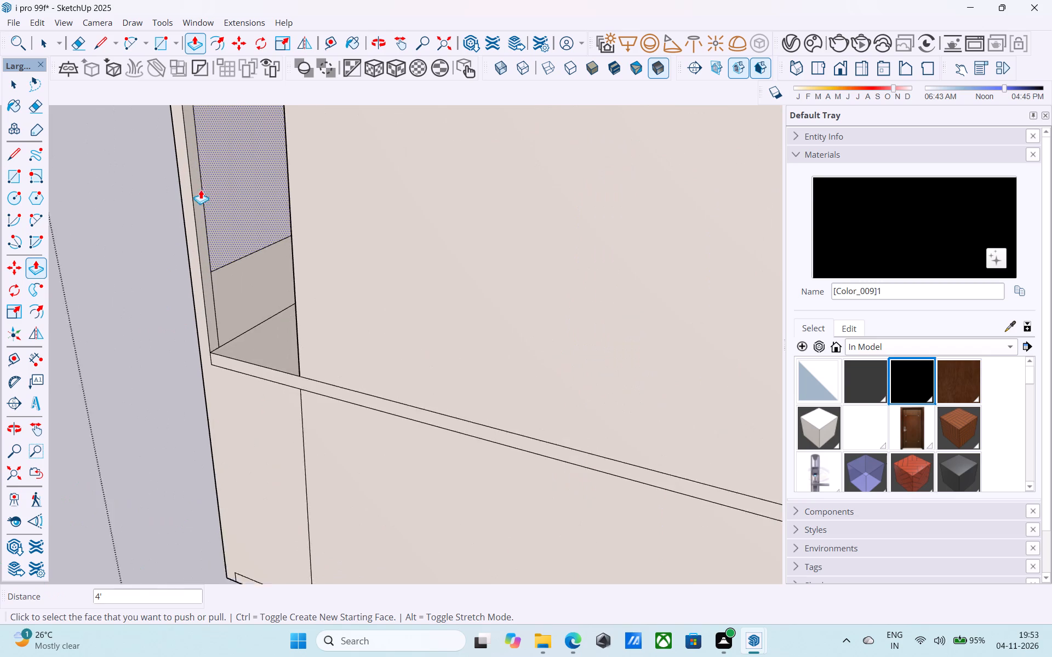
{"action": "double_click", "coordinate": [195, 186]}
{"action": "scroll", "coordinate": [197, 186], "scroll_direction": "down", "scroll_amount": 6}
{"action": "middle_click_drag", "start_coordinate": [197, 186], "coordinate": [260, 457]}
{"action": "scroll", "coordinate": [250, 363], "scroll_direction": "up", "scroll_amount": 5}
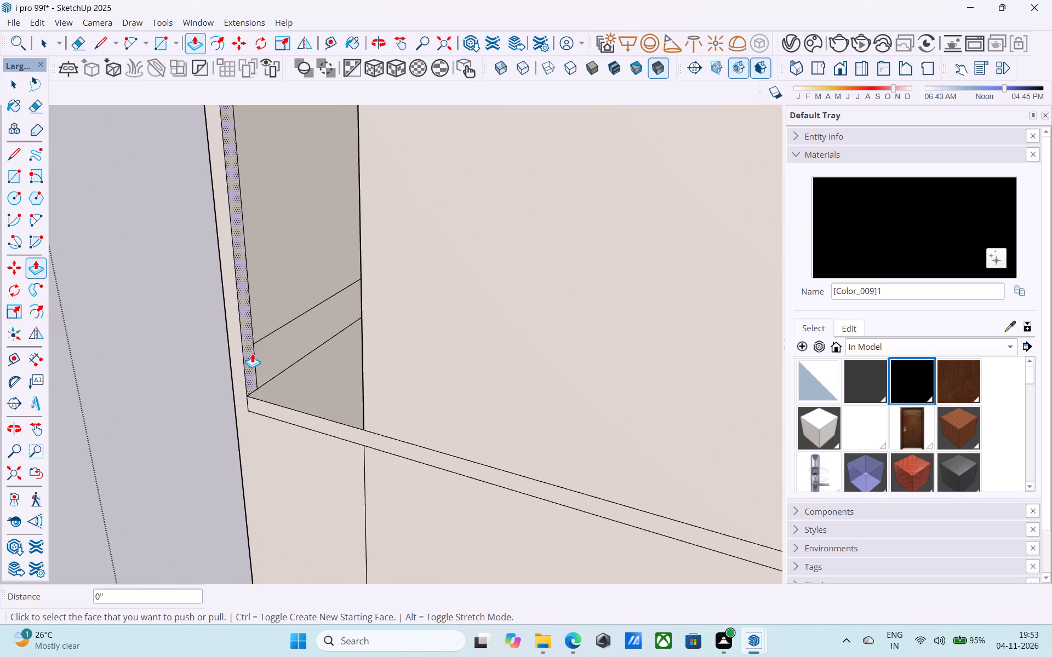
{"action": "double_click", "coordinate": [254, 350]}
{"action": "scroll", "coordinate": [254, 350], "scroll_direction": "down", "scroll_amount": 6}
{"action": "middle_click_drag", "start_coordinate": [259, 347], "coordinate": [334, 567], "text": "shift"}
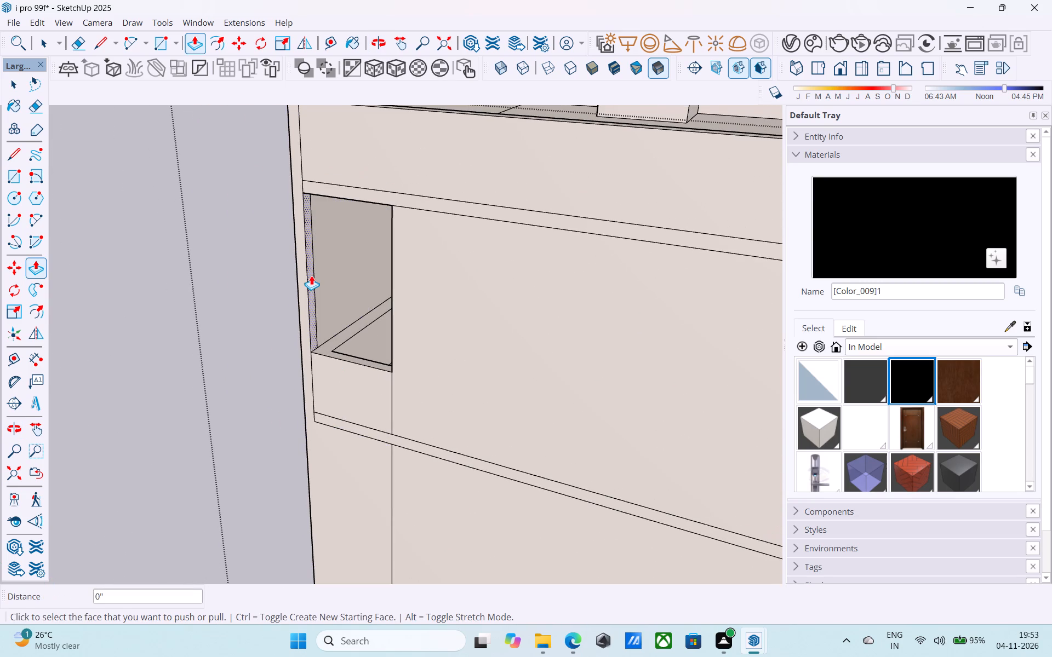
{"action": "double_click", "coordinate": [311, 275]}
{"action": "scroll", "coordinate": [311, 275], "scroll_direction": "down", "scroll_amount": 5}
{"action": "middle_click_drag", "start_coordinate": [311, 277], "coordinate": [772, 344]}
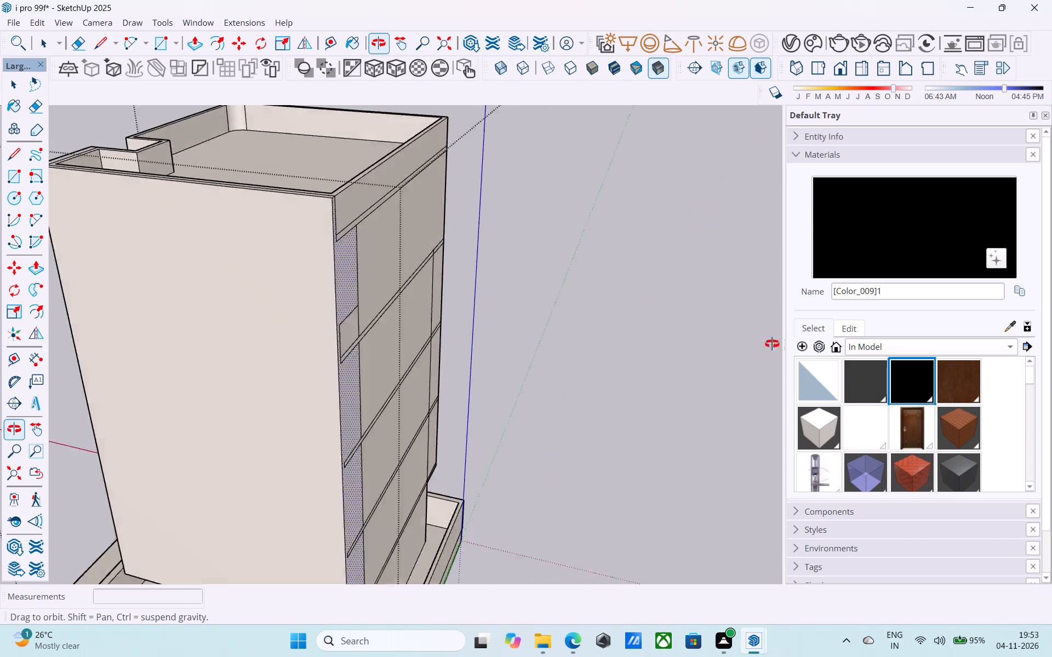
{"action": "middle_click_drag", "start_coordinate": [772, 344], "coordinate": [810, 344]}
{"action": "scroll", "coordinate": [559, 335], "scroll_direction": "down", "scroll_amount": 5}
{"action": "middle_click_drag", "start_coordinate": [462, 349], "coordinate": [797, 328], "text": "shift"}
{"action": "key", "text": "space"}
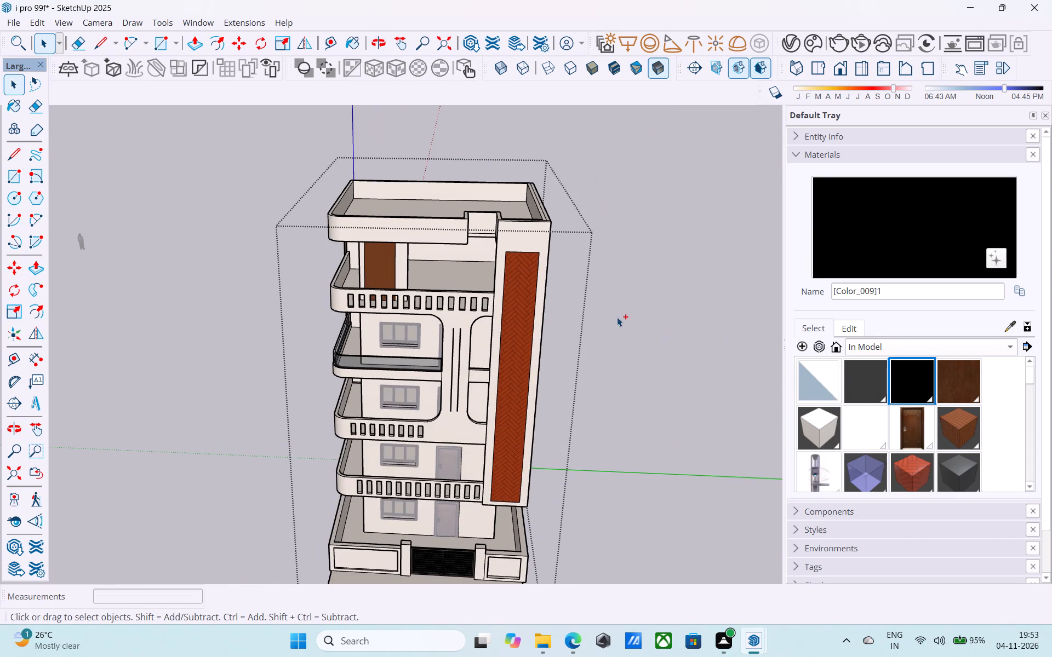
{"action": "key", "text": "ctrl+s"}
Erase the floor-band lines and vertical recess edges on the upper and middle floors of the rear wall, near the blank side wall.
{"action": "middle_click_drag", "start_coordinate": [588, 318], "coordinate": [182, 321]}
{"action": "key", "text": "space"}
{"action": "middle_click_drag", "start_coordinate": [474, 364], "coordinate": [174, 342]}
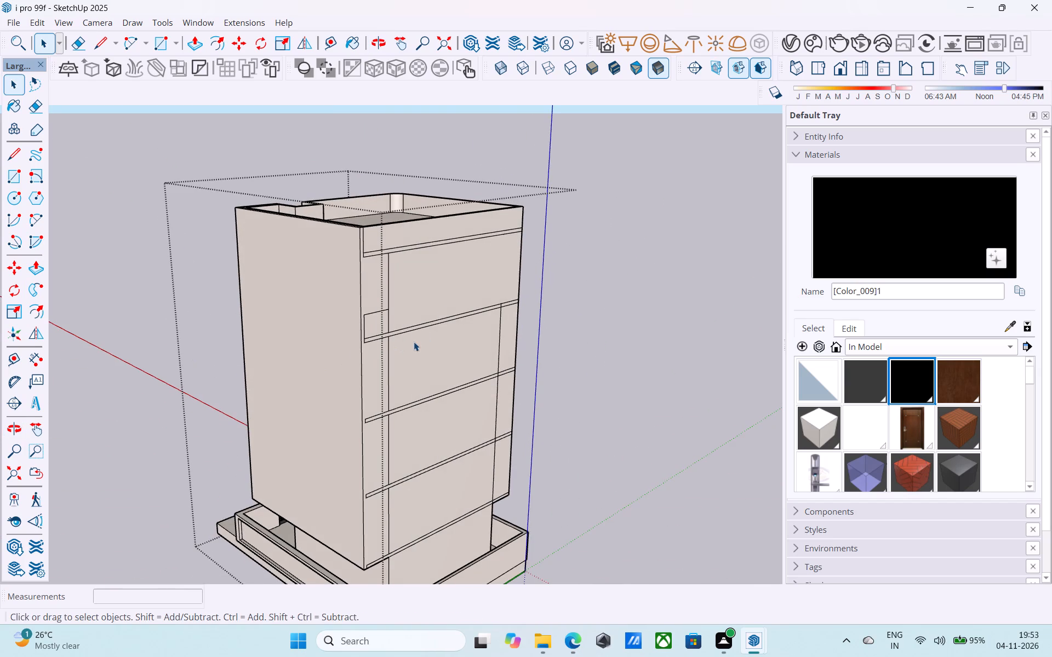
{"action": "key", "text": "e"}
{"action": "left_click_drag", "start_coordinate": [451, 310], "coordinate": [451, 358]}
{"action": "scroll", "coordinate": [393, 319], "scroll_direction": "up", "scroll_amount": 6}
{"action": "left_click_drag", "start_coordinate": [379, 296], "coordinate": [384, 299]}
{"action": "left_click_drag", "start_coordinate": [387, 292], "coordinate": [369, 327]}
{"action": "left_click_drag", "start_coordinate": [357, 307], "coordinate": [380, 411]}
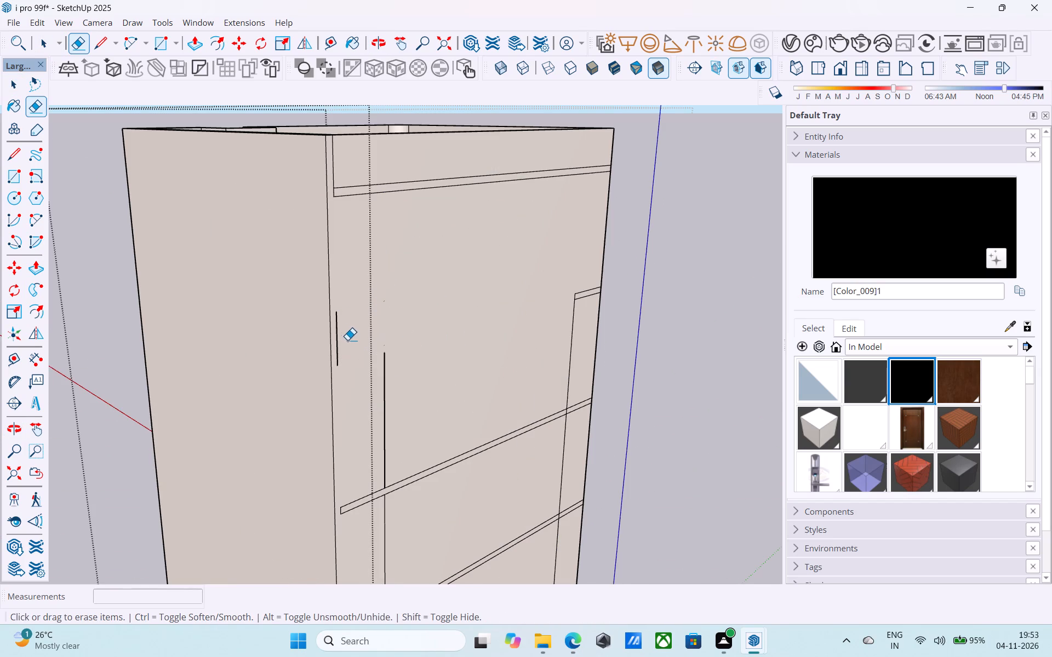
{"action": "left_click_drag", "start_coordinate": [344, 338], "coordinate": [338, 339]}
{"action": "left_click_drag", "start_coordinate": [369, 364], "coordinate": [408, 434]}
{"action": "left_click_drag", "start_coordinate": [391, 424], "coordinate": [396, 496]}
{"action": "left_click_drag", "start_coordinate": [355, 483], "coordinate": [351, 518]}
{"action": "left_click_drag", "start_coordinate": [367, 506], "coordinate": [389, 531]}
Erase the vertical recess edge and the floor-band lines on the rear wall near the black slatted side panel.
{"action": "scroll", "coordinate": [384, 495], "scroll_direction": "down", "scroll_amount": 1}
{"action": "middle_click_drag", "start_coordinate": [403, 489], "coordinate": [762, 484]}
{"action": "scroll", "coordinate": [491, 452], "scroll_direction": "down", "scroll_amount": 5}
{"action": "middle_click_drag", "start_coordinate": [478, 460], "coordinate": [930, 470]}
{"action": "middle_click_drag", "start_coordinate": [617, 525], "coordinate": [708, 365]}
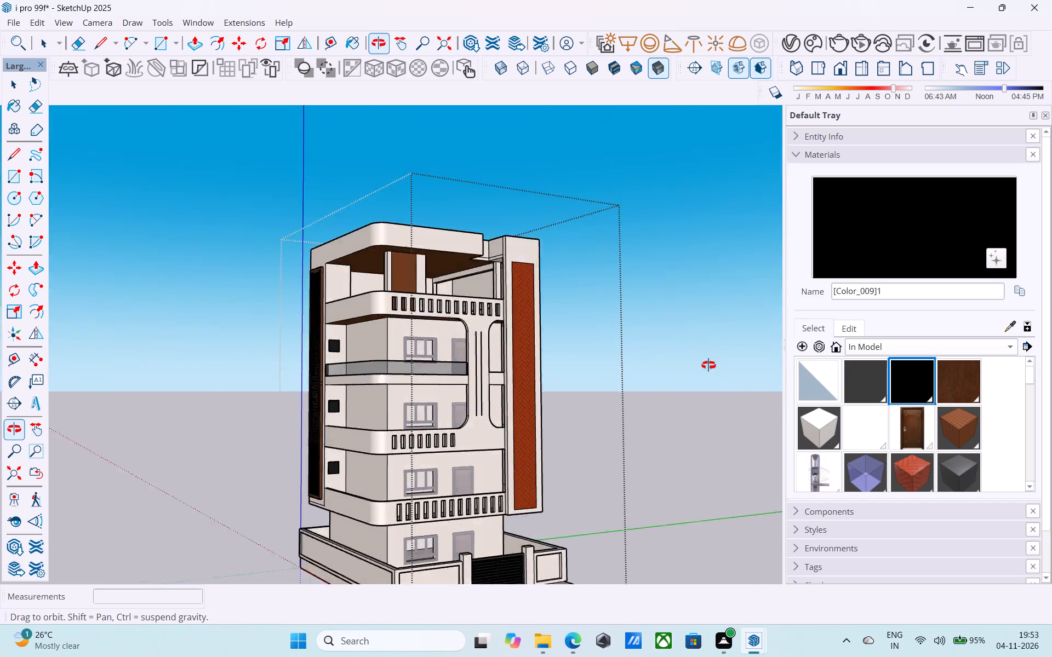
{"action": "middle_click_drag", "start_coordinate": [708, 365], "coordinate": [764, 555]}
{"action": "scroll", "coordinate": [368, 382], "scroll_direction": "up", "scroll_amount": 7}
{"action": "middle_click_drag", "start_coordinate": [402, 387], "coordinate": [208, 405]}
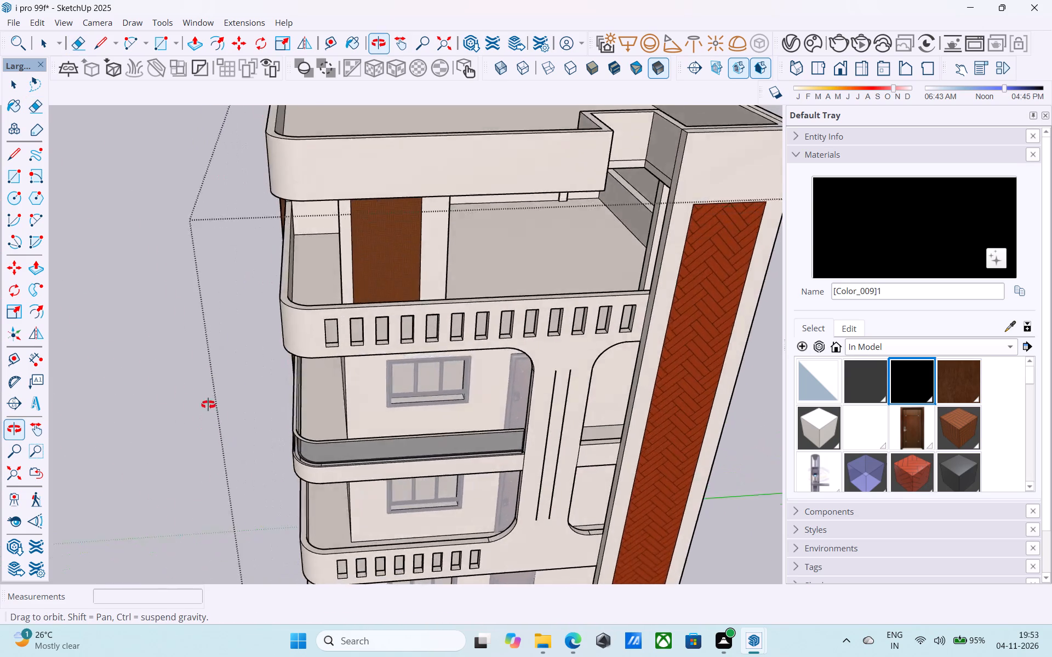
{"action": "middle_click_drag", "start_coordinate": [208, 405], "coordinate": [877, 266]}
{"action": "middle_click_drag", "start_coordinate": [318, 333], "coordinate": [456, 345]}
{"action": "left_click_drag", "start_coordinate": [467, 229], "coordinate": [459, 512]}
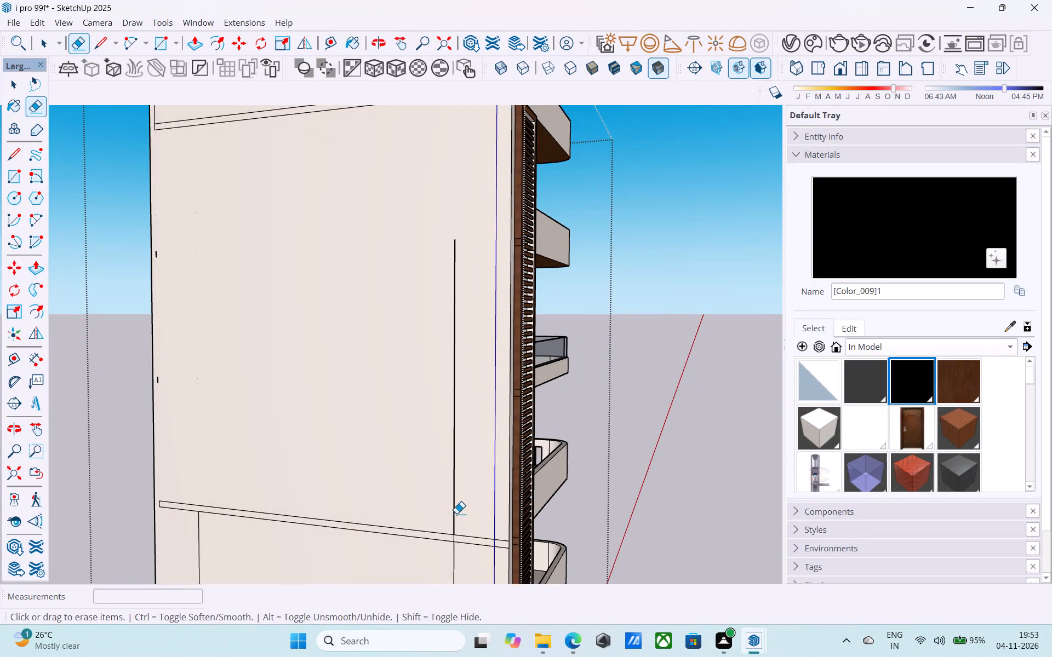
{"action": "middle_click_drag", "start_coordinate": [449, 499], "coordinate": [467, 408], "text": "shift"}
{"action": "left_click_drag", "start_coordinate": [482, 437], "coordinate": [434, 406]}
{"action": "left_click_drag", "start_coordinate": [436, 427], "coordinate": [458, 484]}
{"action": "left_click_drag", "start_coordinate": [498, 468], "coordinate": [459, 401]}
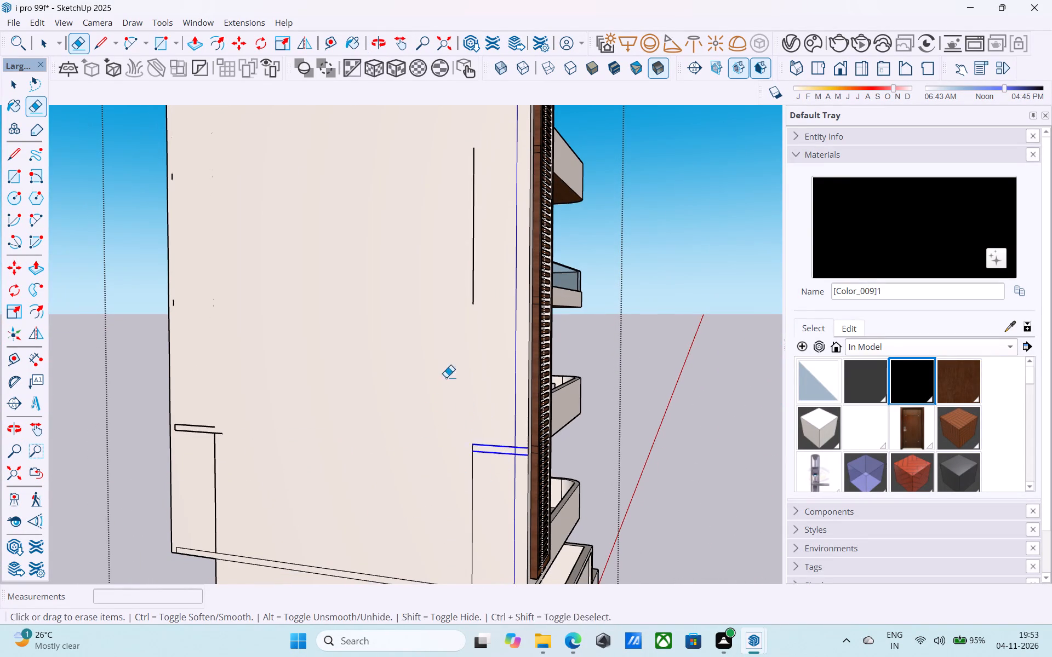
{"action": "middle_click_drag", "start_coordinate": [465, 476], "coordinate": [459, 393], "text": "shift"}
{"action": "left_click_drag", "start_coordinate": [474, 409], "coordinate": [465, 404]}
{"action": "left_click_drag", "start_coordinate": [492, 188], "coordinate": [468, 183]}
Erase the lowest floor-band lines along the rear wall's base and the remaining recess outline on the floor above.
{"action": "left_click_drag", "start_coordinate": [361, 376], "coordinate": [352, 521]}
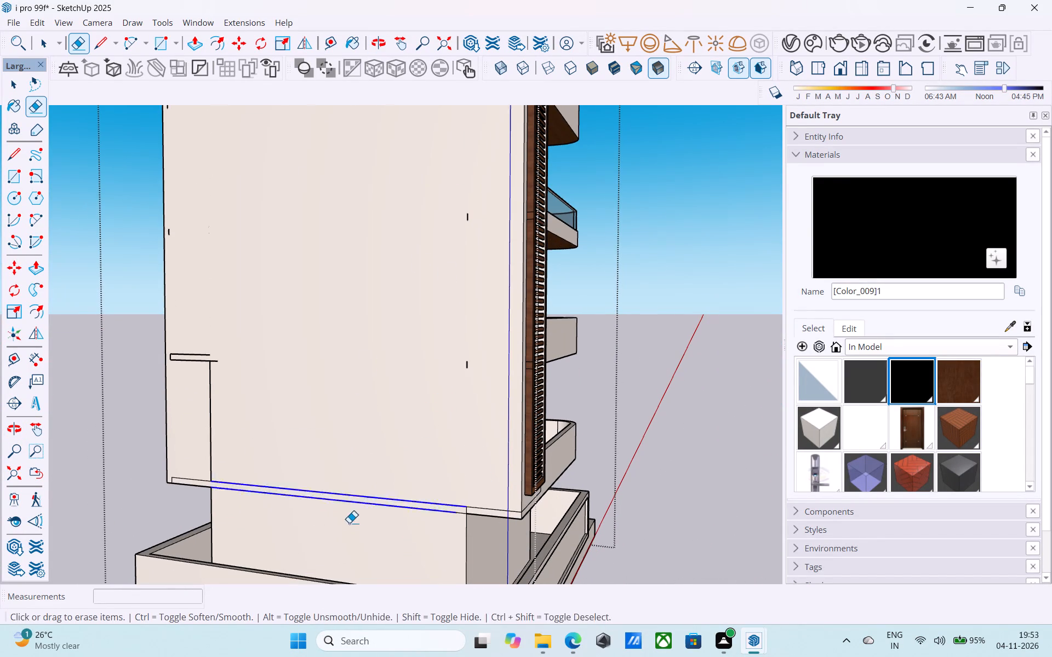
{"action": "left_click_drag", "start_coordinate": [259, 462], "coordinate": [181, 408]}
{"action": "left_click_drag", "start_coordinate": [199, 366], "coordinate": [211, 338]}
{"action": "left_click_drag", "start_coordinate": [225, 366], "coordinate": [215, 360]}
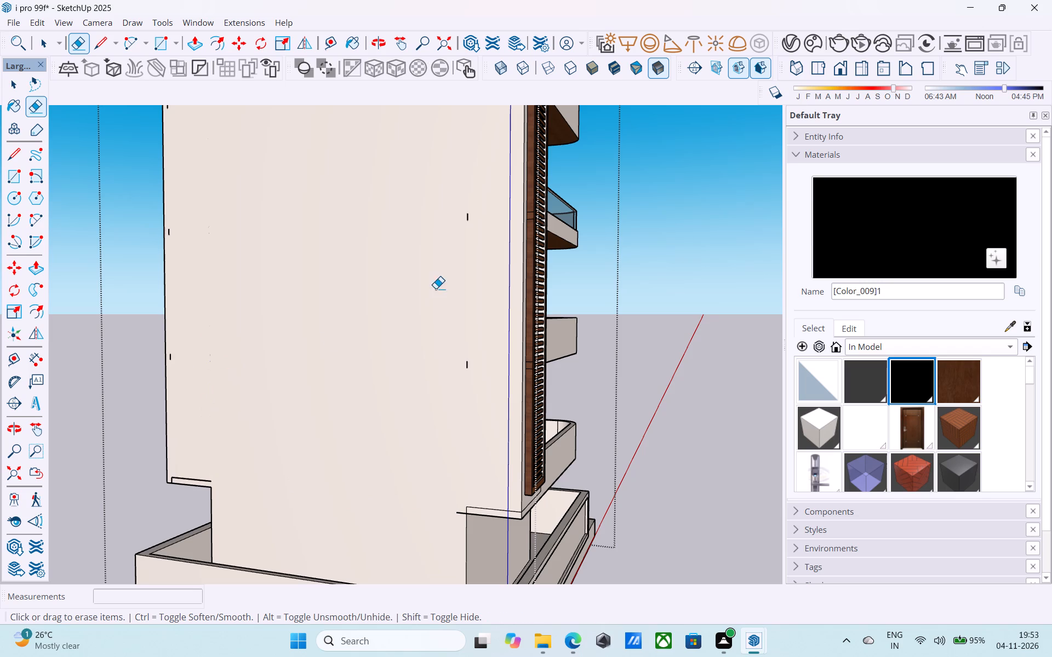
Erase the short vertical stub edges left near both sides of the rear wall's lower floors, undoing one wrong erasure.
{"action": "left_click_drag", "start_coordinate": [465, 221], "coordinate": [479, 218]}
{"action": "left_click_drag", "start_coordinate": [466, 359], "coordinate": [471, 374]}
{"action": "left_click_drag", "start_coordinate": [175, 233], "coordinate": [170, 234]}
{"action": "left_click_drag", "start_coordinate": [174, 360], "coordinate": [166, 355]}
{"action": "key", "text": "ctrl+z"}
{"action": "middle_click_drag", "start_coordinate": [208, 389], "coordinate": [361, 430]}
{"action": "scroll", "coordinate": [261, 431], "scroll_direction": "up", "scroll_amount": 8}
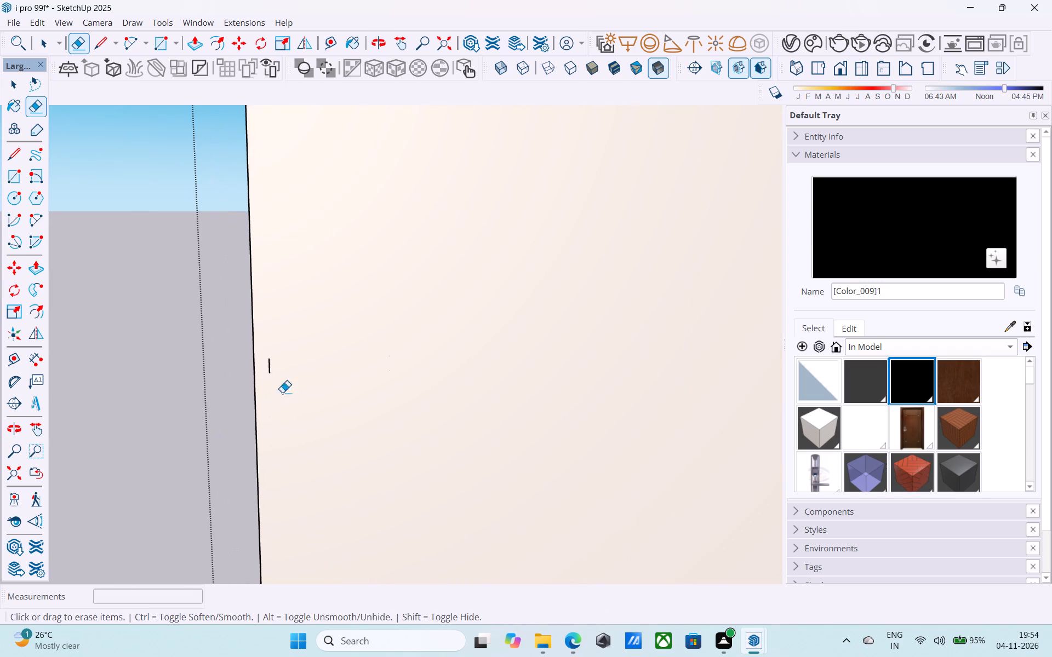
{"action": "left_click_drag", "start_coordinate": [278, 368], "coordinate": [267, 362]}
Erase the leftover short edge at the bottom of the rear wall, where it overhangs the ground floor.
{"action": "scroll", "coordinate": [268, 366], "scroll_direction": "down", "scroll_amount": 6}
{"action": "middle_click_drag", "start_coordinate": [296, 407], "coordinate": [319, 270], "text": "shift"}
{"action": "middle_click_drag", "start_coordinate": [346, 416], "coordinate": [380, 410]}
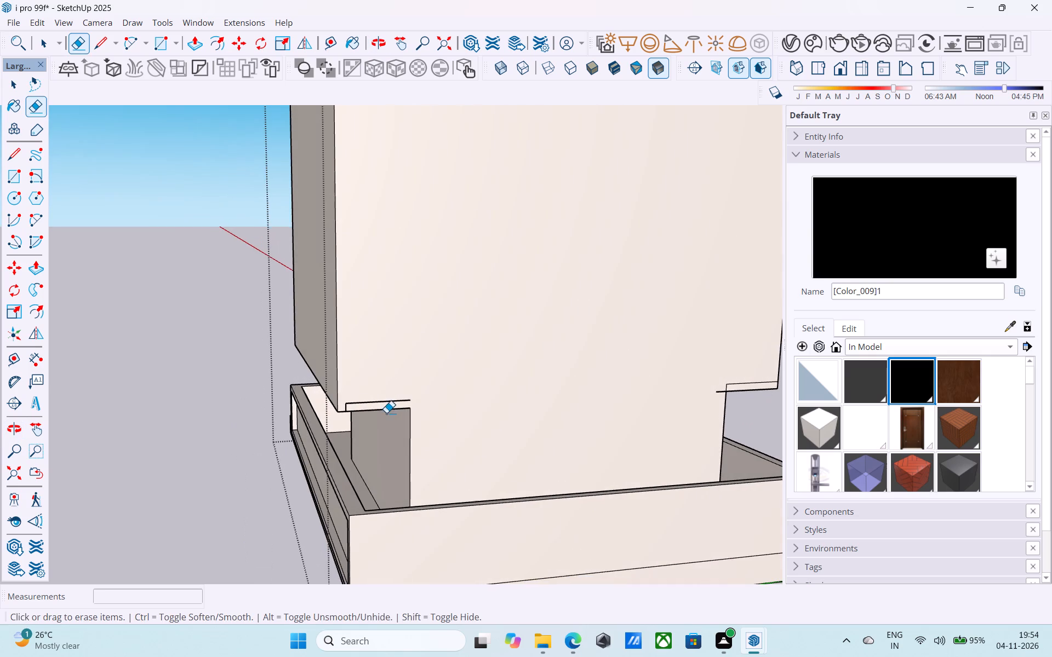
{"action": "middle_click_drag", "start_coordinate": [388, 400], "coordinate": [459, 394]}
{"action": "scroll", "coordinate": [443, 399], "scroll_direction": "up", "scroll_amount": 9}
{"action": "left_click_drag", "start_coordinate": [445, 399], "coordinate": [441, 391]}
Erase the two band lines and leftover corner edges below the roof parapet on the rear wall.
{"action": "scroll", "coordinate": [440, 389], "scroll_direction": "down", "scroll_amount": 20}
{"action": "scroll", "coordinate": [440, 389], "scroll_direction": "down", "scroll_amount": 7}
{"action": "middle_click_drag", "start_coordinate": [456, 373], "coordinate": [385, 468], "text": "shift"}
{"action": "scroll", "coordinate": [435, 279], "scroll_direction": "up", "scroll_amount": 12}
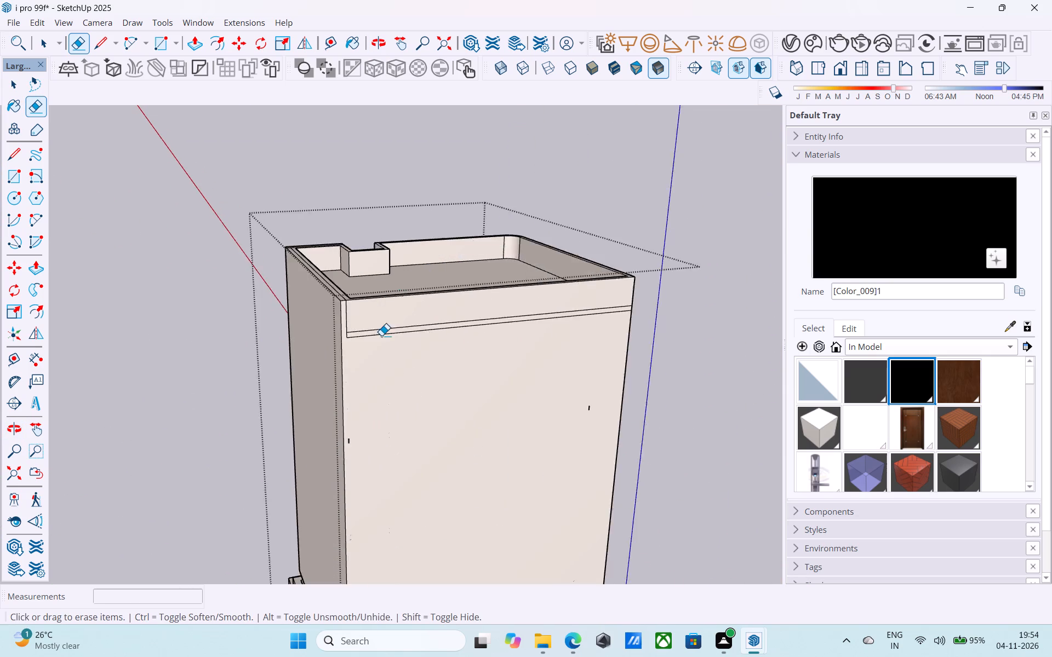
{"action": "scroll", "coordinate": [381, 336], "scroll_direction": "up", "scroll_amount": 2}
{"action": "left_click_drag", "start_coordinate": [378, 319], "coordinate": [380, 349]}
{"action": "scroll", "coordinate": [331, 317], "scroll_direction": "up", "scroll_amount": 6}
{"action": "left_click_drag", "start_coordinate": [329, 314], "coordinate": [324, 314]}
{"action": "left_click_drag", "start_coordinate": [484, 333], "coordinate": [494, 359]}
{"action": "scroll", "coordinate": [279, 349], "scroll_direction": "down", "scroll_amount": 2}
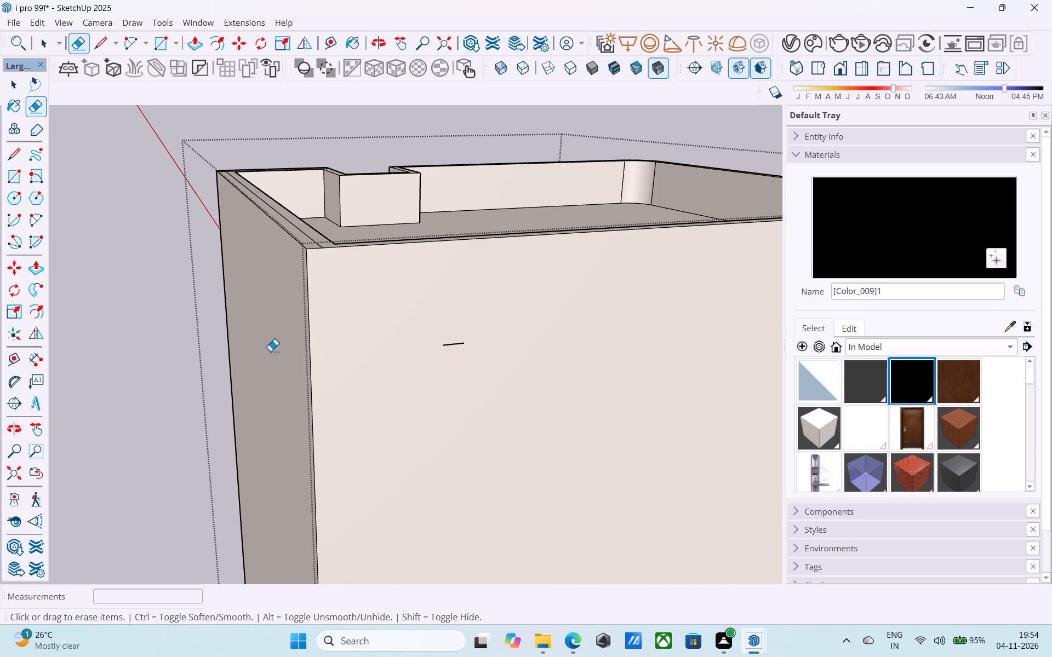
{"action": "scroll", "coordinate": [270, 351], "scroll_direction": "down", "scroll_amount": 3}
{"action": "scroll", "coordinate": [373, 345], "scroll_direction": "up", "scroll_amount": 5}
{"action": "left_click_drag", "start_coordinate": [380, 342], "coordinate": [367, 364]}
{"action": "scroll", "coordinate": [273, 366], "scroll_direction": "down", "scroll_amount": 6}
{"action": "middle_click_drag", "start_coordinate": [591, 335], "coordinate": [402, 350]}
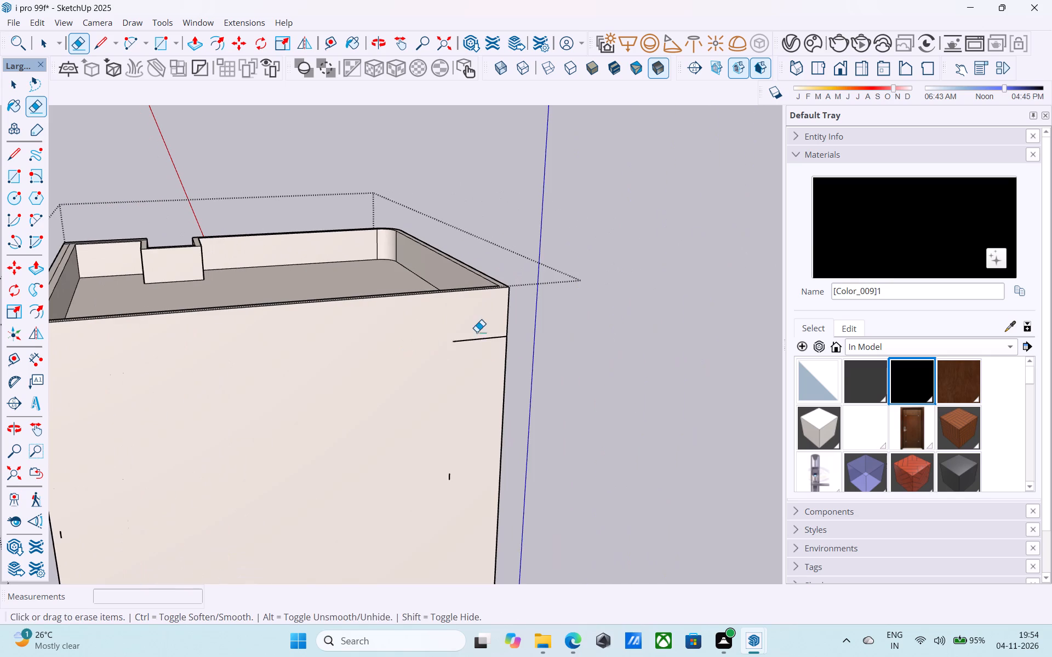
{"action": "left_click_drag", "start_coordinate": [477, 332], "coordinate": [478, 360]}
Erase the last short vertical stubs on the rear wall's upper floors, and save the model.
{"action": "scroll", "coordinate": [460, 377], "scroll_direction": "down", "scroll_amount": 5}
{"action": "middle_click_drag", "start_coordinate": [460, 377], "coordinate": [511, 296], "text": "shift"}
{"action": "scroll", "coordinate": [526, 381], "scroll_direction": "up", "scroll_amount": 5}
{"action": "left_click_drag", "start_coordinate": [502, 349], "coordinate": [484, 344]}
{"action": "scroll", "coordinate": [458, 349], "scroll_direction": "down", "scroll_amount": 1}
{"action": "middle_click_drag", "start_coordinate": [458, 349], "coordinate": [674, 333], "text": "shift"}
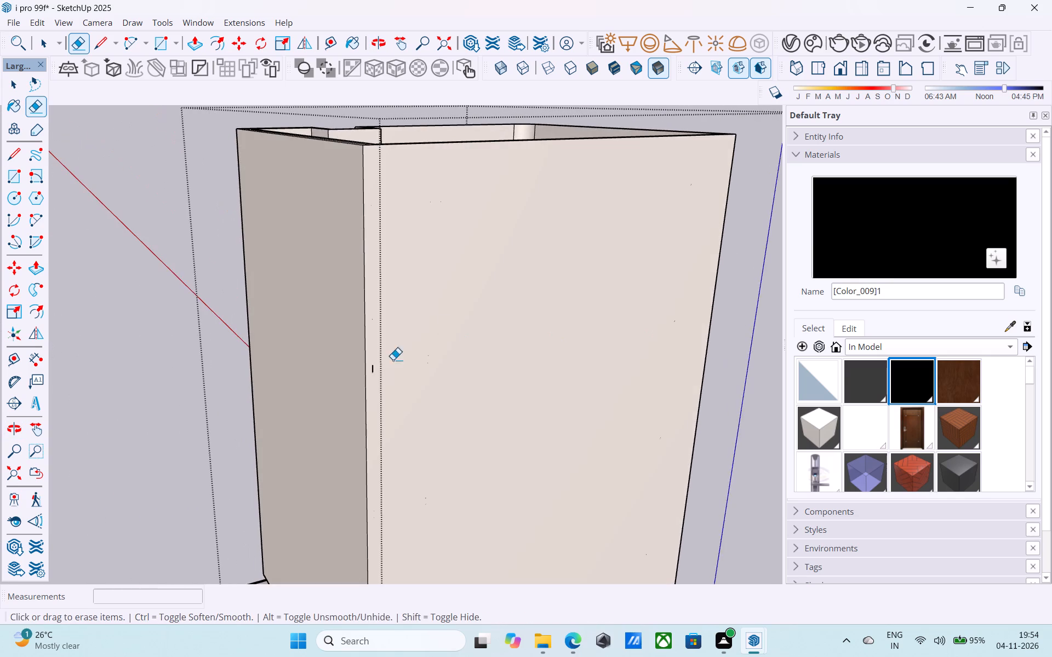
{"action": "scroll", "coordinate": [382, 367], "scroll_direction": "up", "scroll_amount": 5}
{"action": "left_click_drag", "start_coordinate": [374, 369], "coordinate": [367, 371]}
{"action": "scroll", "coordinate": [370, 370], "scroll_direction": "down", "scroll_amount": 1}
{"action": "scroll", "coordinate": [370, 370], "scroll_direction": "up", "scroll_amount": 1}
{"action": "scroll", "coordinate": [370, 370], "scroll_direction": "down", "scroll_amount": 20}
{"action": "middle_click_drag", "start_coordinate": [383, 359], "coordinate": [378, 389], "text": "shift"}
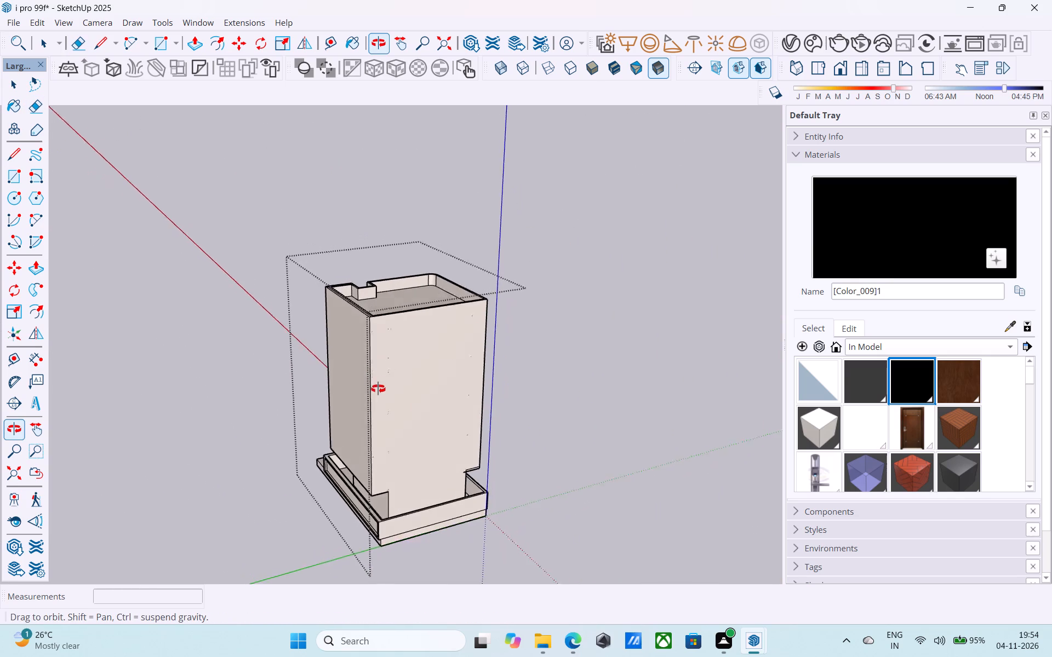
{"action": "middle_click_drag", "start_coordinate": [378, 389], "coordinate": [794, 469], "text": "shift"}
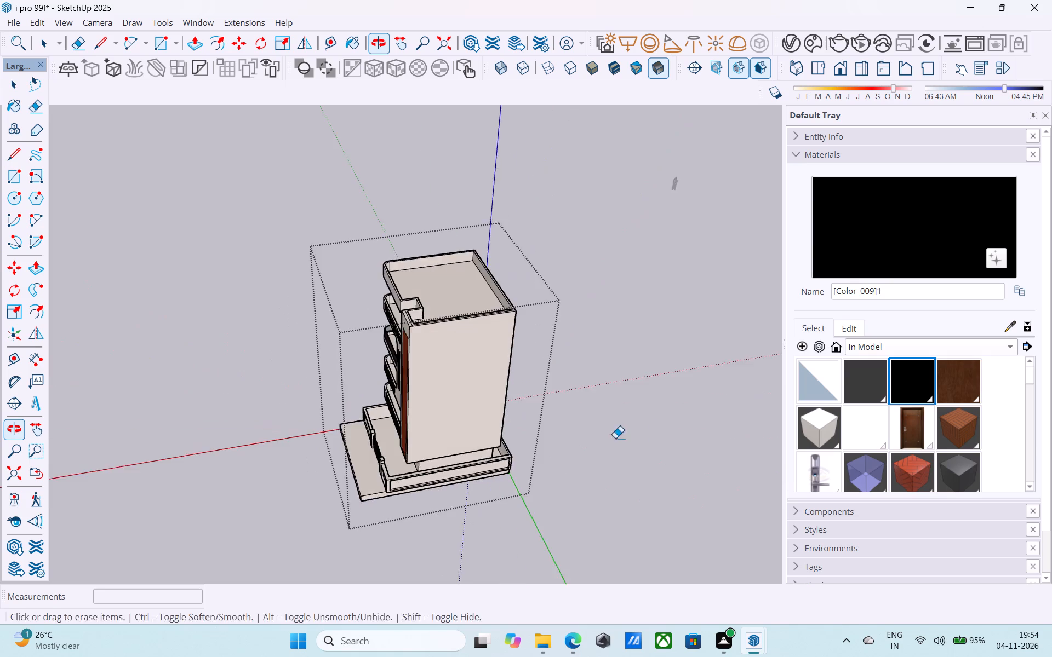
{"action": "middle_click_drag", "start_coordinate": [607, 433], "coordinate": [856, 244], "text": "shift"}
{"action": "middle_click_drag", "start_coordinate": [653, 313], "coordinate": [896, 353], "text": "shift"}
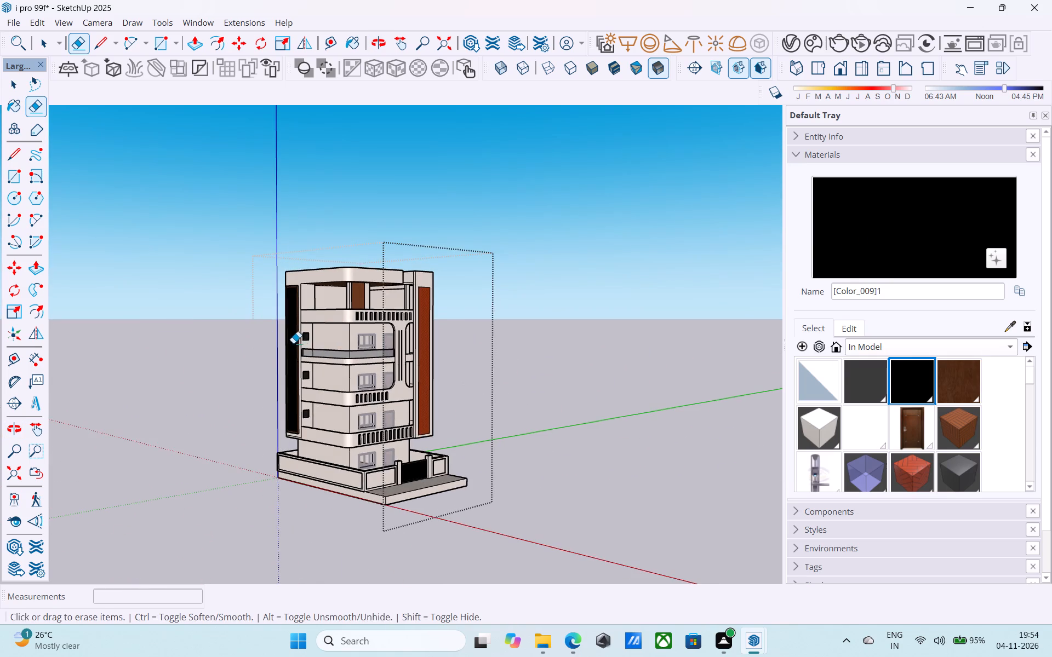
{"action": "scroll", "coordinate": [290, 345], "scroll_direction": "up", "scroll_amount": 5}
{"action": "key", "text": "ctrl+s"}
Exit editing of the building group, and save the model.
{"action": "scroll", "coordinate": [379, 344], "scroll_direction": "down", "scroll_amount": 6}
{"action": "key", "text": "space"}
{"action": "middle_click_drag", "start_coordinate": [381, 344], "coordinate": [339, 347]}
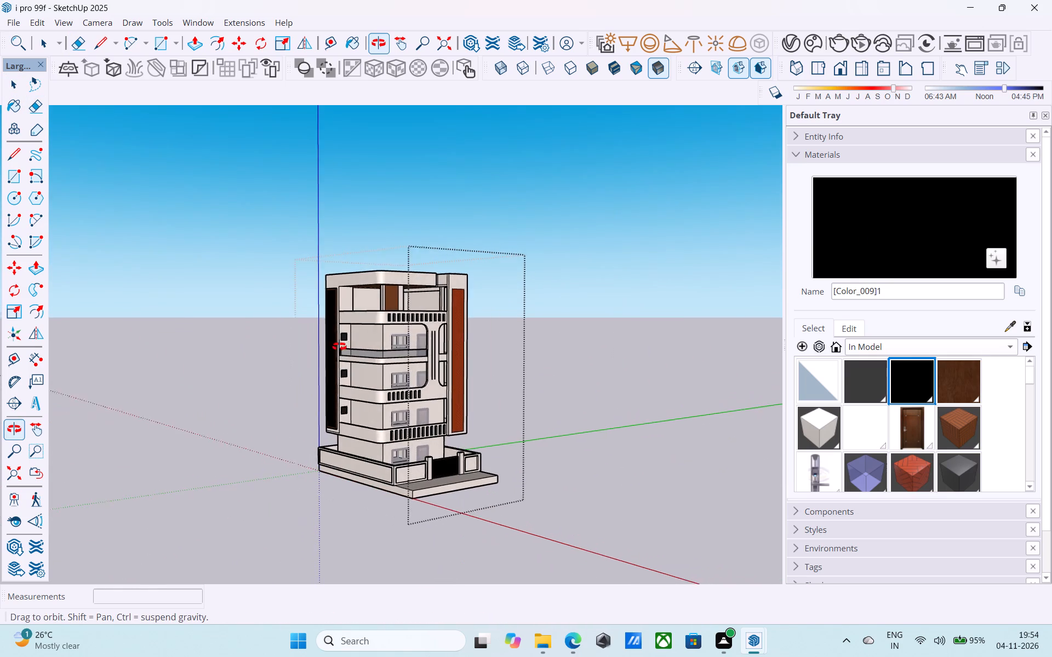
{"action": "middle_click_drag", "start_coordinate": [339, 347], "coordinate": [335, 348]}
{"action": "left_click", "coordinate": [601, 302]}
{"action": "middle_click_drag", "start_coordinate": [532, 321], "coordinate": [490, 343]}
{"action": "left_click", "coordinate": [496, 365]}
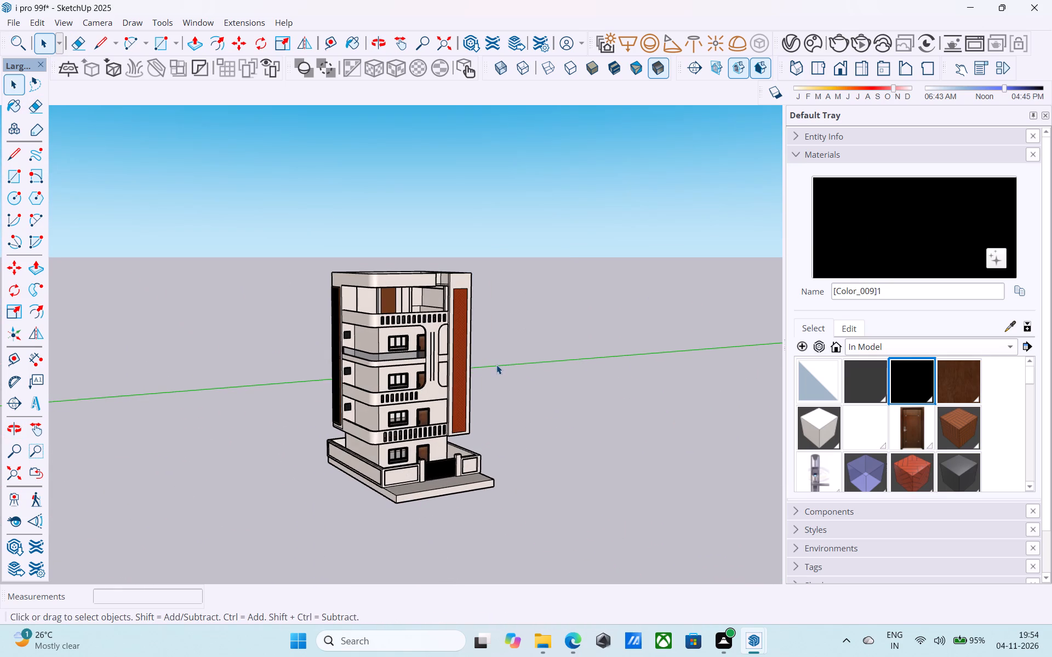
{"action": "scroll", "coordinate": [496, 365], "scroll_direction": "up", "scroll_amount": 4}
{"action": "middle_click_drag", "start_coordinate": [495, 365], "coordinate": [484, 366]}
{"action": "key", "text": "ctrl+s"}
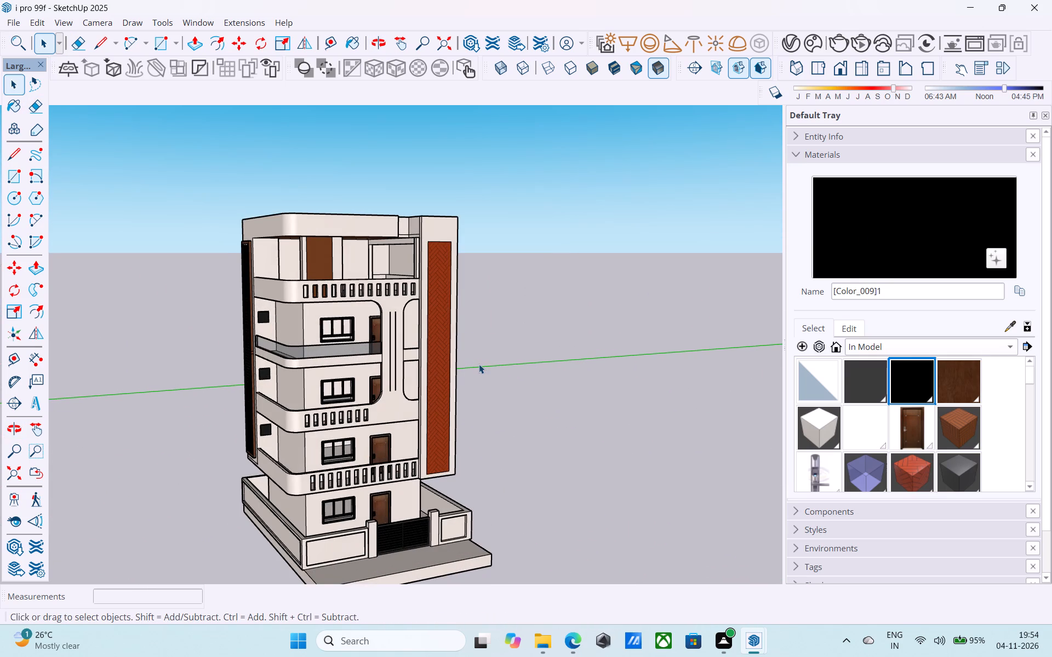
Examine the whole tower's exterior from the front and the black-panelled side.
{"action": "scroll", "coordinate": [485, 358], "scroll_direction": "down", "scroll_amount": 6}
{"action": "middle_click_drag", "start_coordinate": [485, 358], "coordinate": [500, 328]}
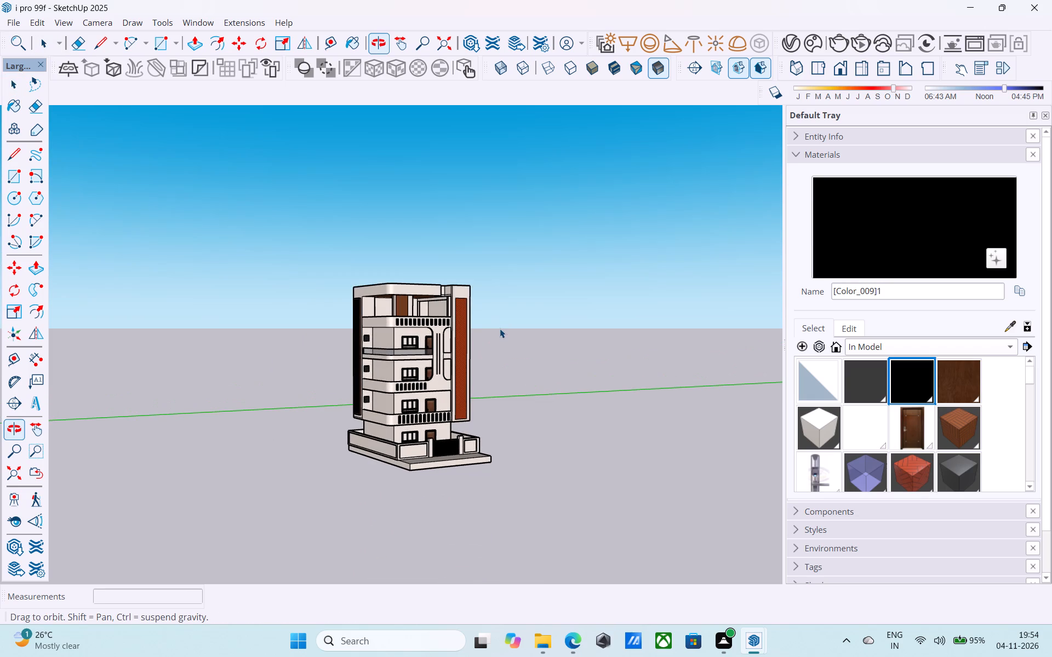
{"action": "middle_click_drag", "start_coordinate": [500, 328], "coordinate": [495, 321]}
{"action": "middle_click_drag", "start_coordinate": [428, 367], "coordinate": [683, 426]}
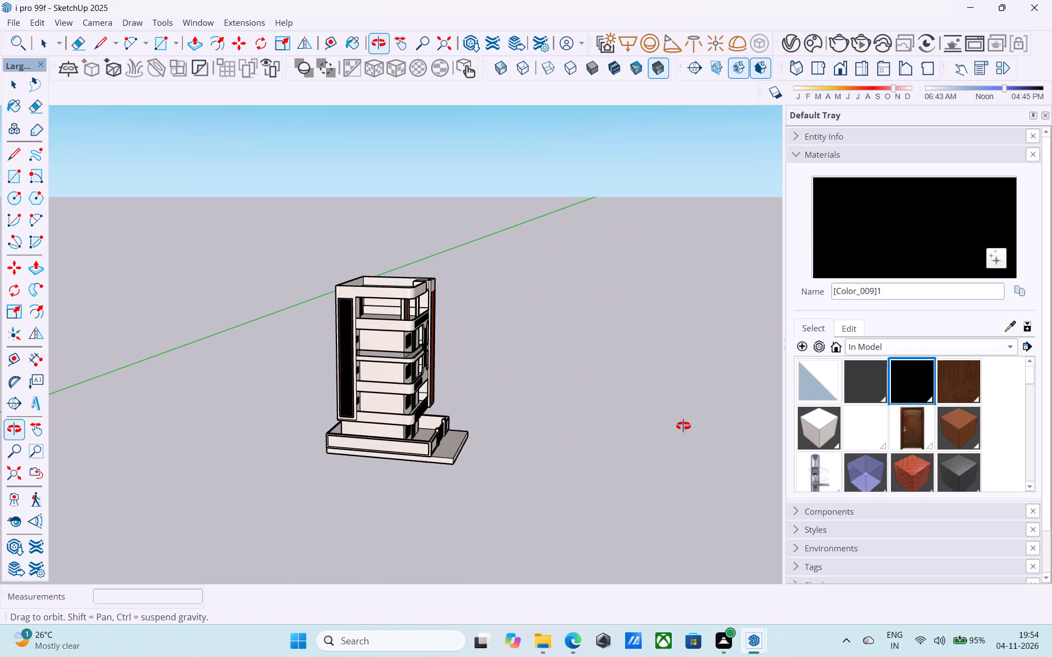
{"action": "middle_click_drag", "start_coordinate": [683, 426], "coordinate": [593, 412]}
{"action": "scroll", "coordinate": [483, 326], "scroll_direction": "up", "scroll_amount": 4}
{"action": "scroll", "coordinate": [456, 337], "scroll_direction": "down", "scroll_amount": 1}
{"action": "middle_click_drag", "start_coordinate": [453, 351], "coordinate": [227, 336]}
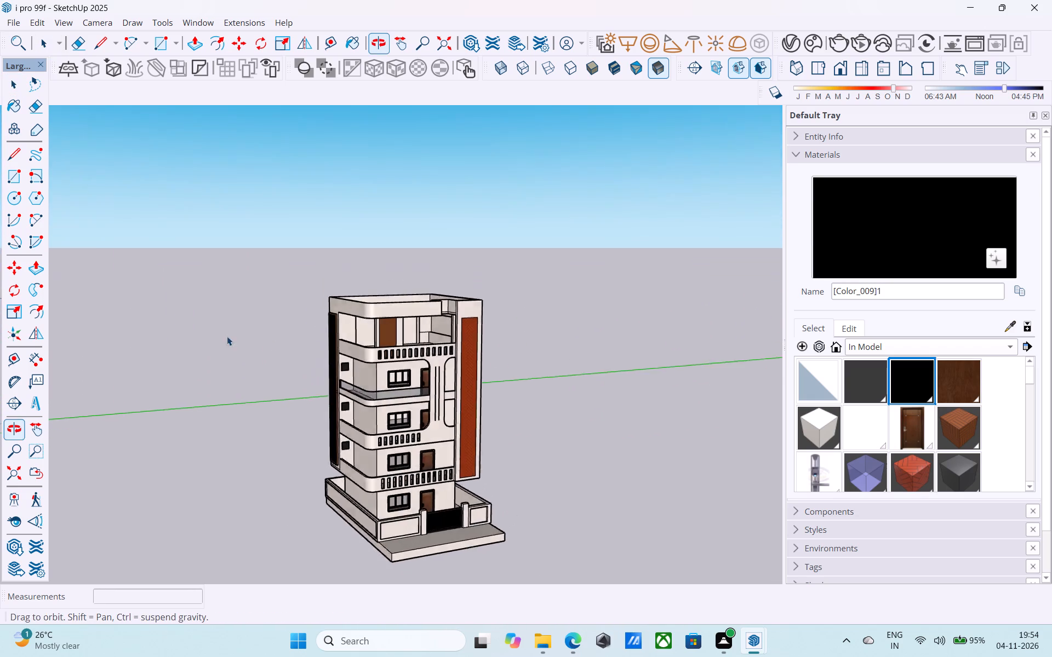
{"action": "middle_click_drag", "start_coordinate": [227, 336], "coordinate": [238, 341]}
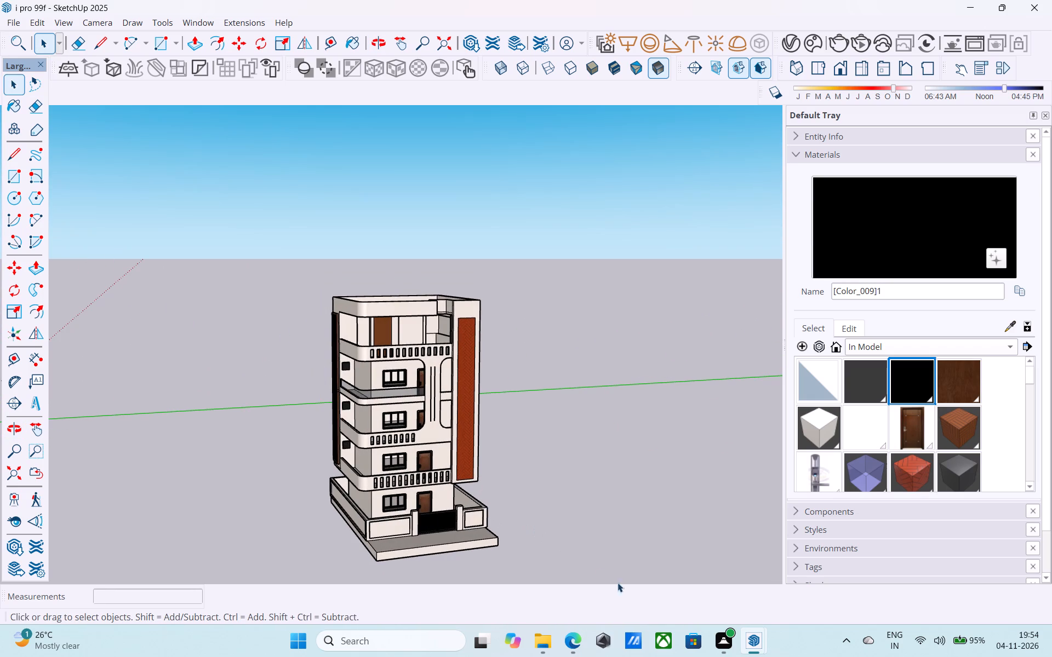
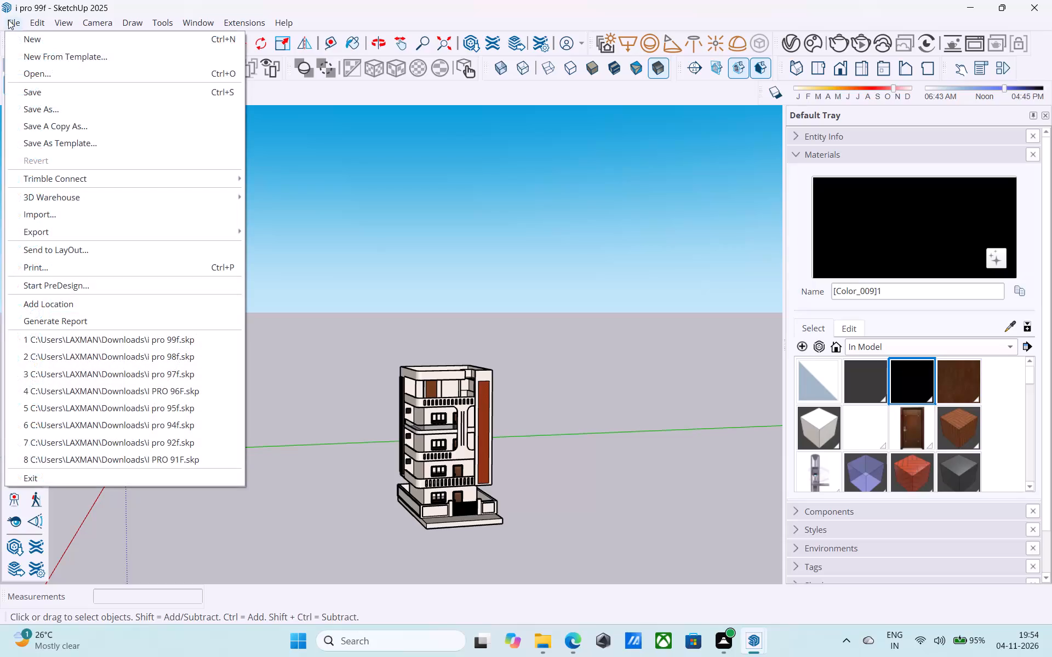
Import the model Group_1 (1) from the Downloads folder and place it on the ground in front of the building.
{"action": "left_click", "coordinate": [78, 216]}
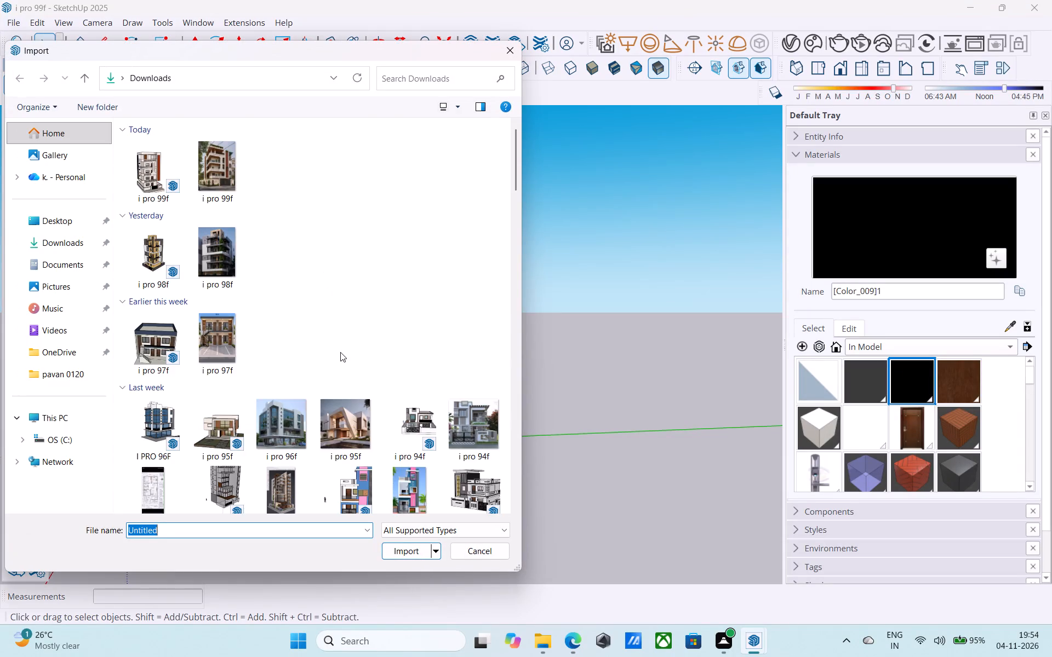
{"action": "scroll", "coordinate": [340, 352], "scroll_direction": "down", "scroll_amount": 10}
{"action": "scroll", "coordinate": [319, 301], "scroll_direction": "down", "scroll_amount": 4}
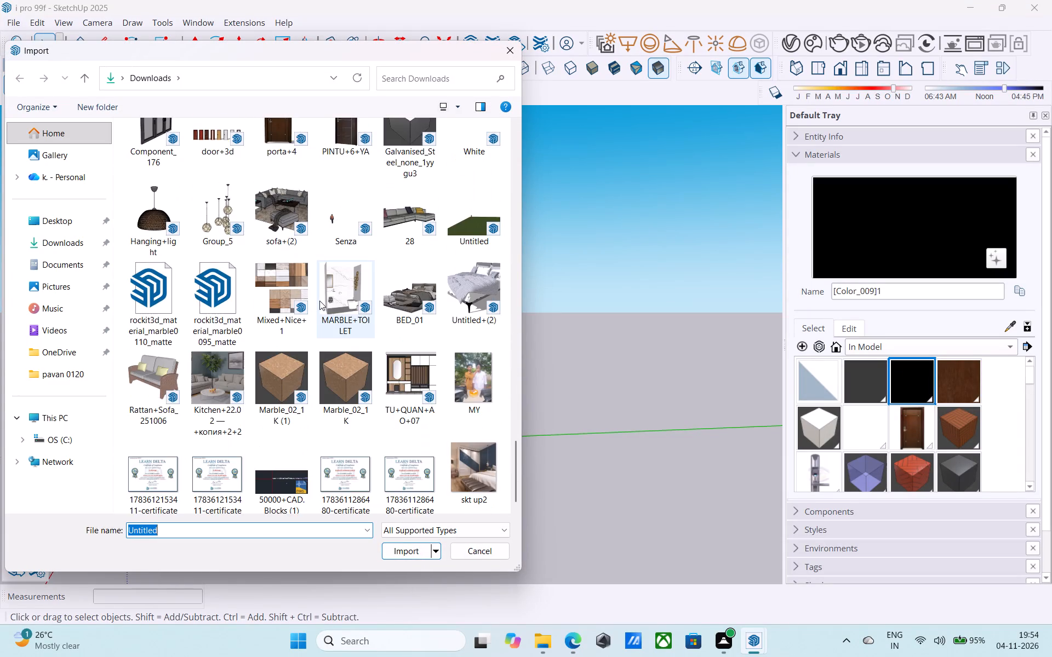
{"action": "scroll", "coordinate": [319, 301], "scroll_direction": "up", "scroll_amount": 2}
{"action": "left_click", "coordinate": [234, 333]}
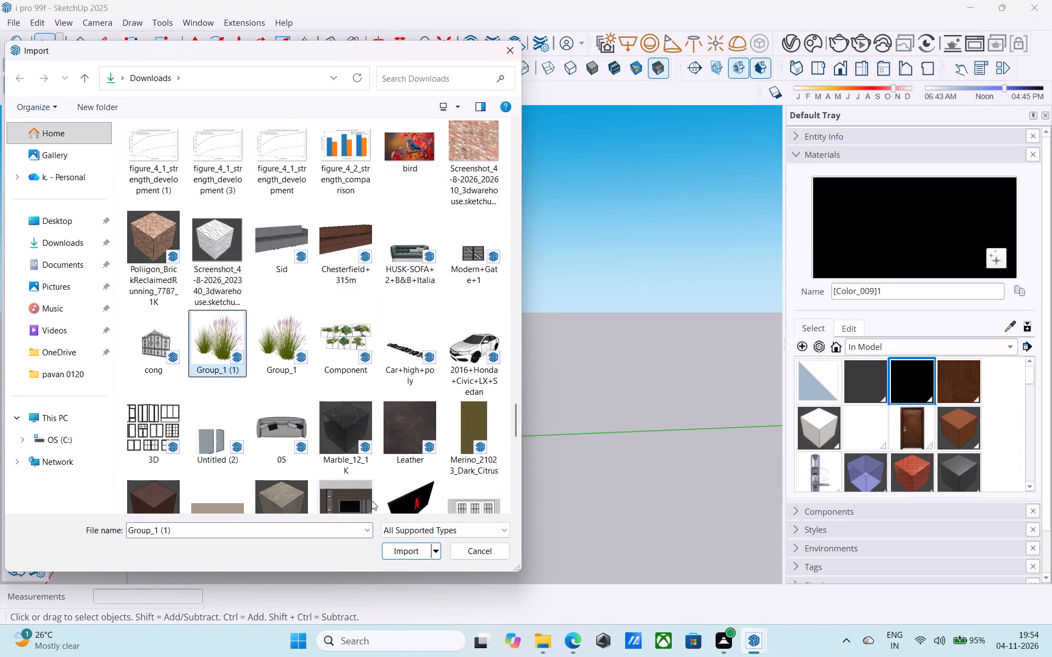
{"action": "left_click", "coordinate": [411, 560]}
{"action": "left_click", "coordinate": [411, 552]}
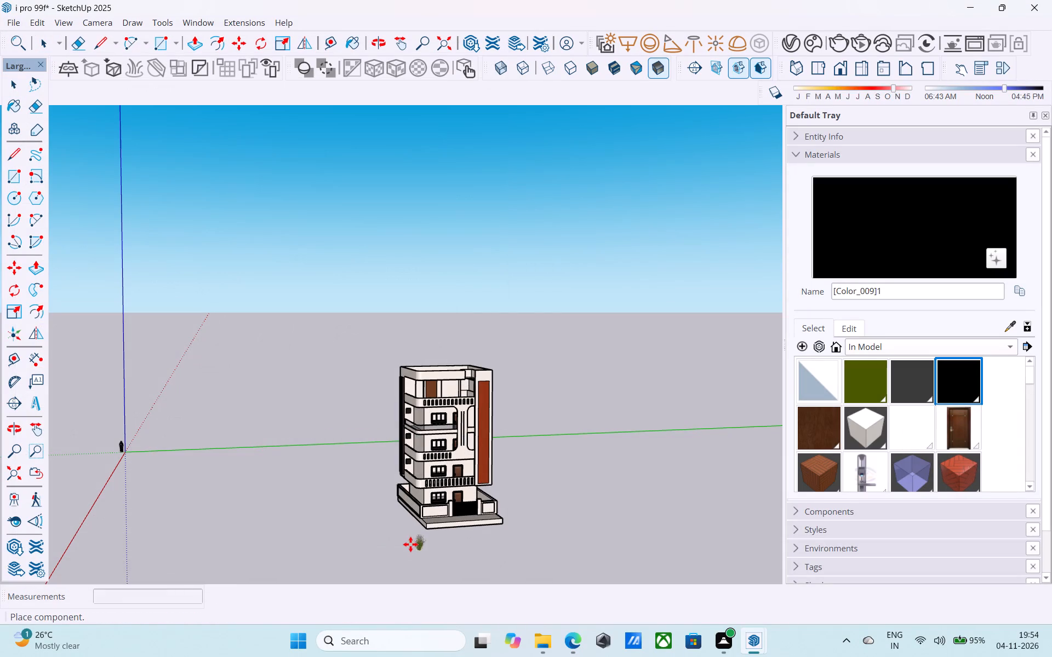
{"action": "scroll", "coordinate": [458, 355], "scroll_direction": "down", "scroll_amount": 8}
{"action": "middle_click_drag", "start_coordinate": [441, 350], "coordinate": [447, 512]}
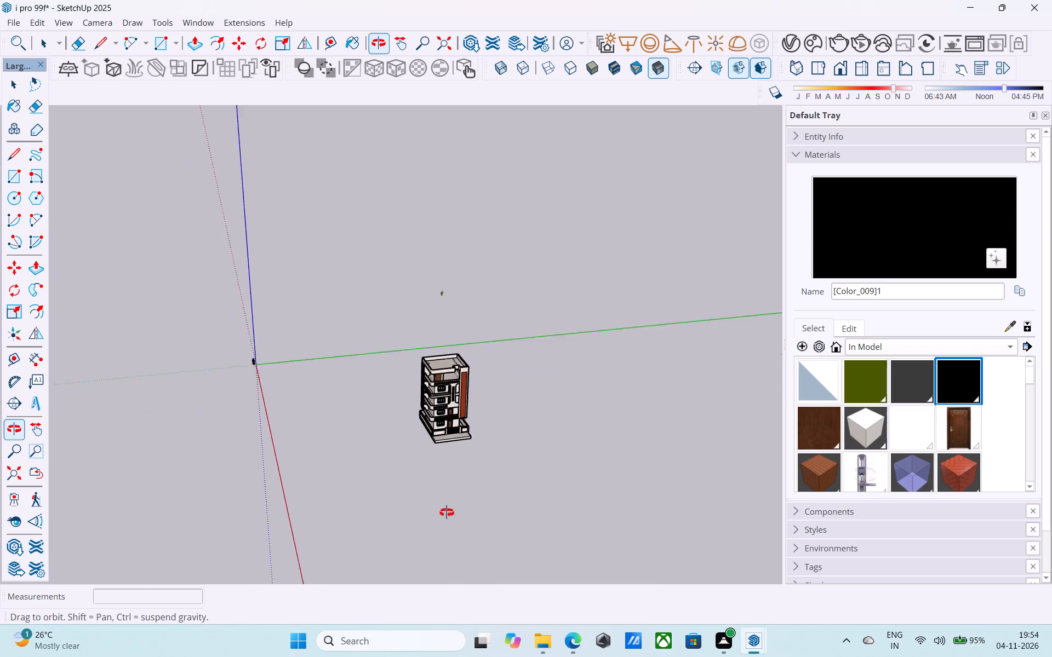
{"action": "middle_click_drag", "start_coordinate": [447, 512], "coordinate": [443, 593]}
{"action": "scroll", "coordinate": [443, 593], "scroll_direction": "up", "scroll_amount": 7}
{"action": "left_click", "coordinate": [437, 450]}
Explode the imported plant component into its separate grass clumps.
{"action": "scroll", "coordinate": [437, 450], "scroll_direction": "up", "scroll_amount": 8}
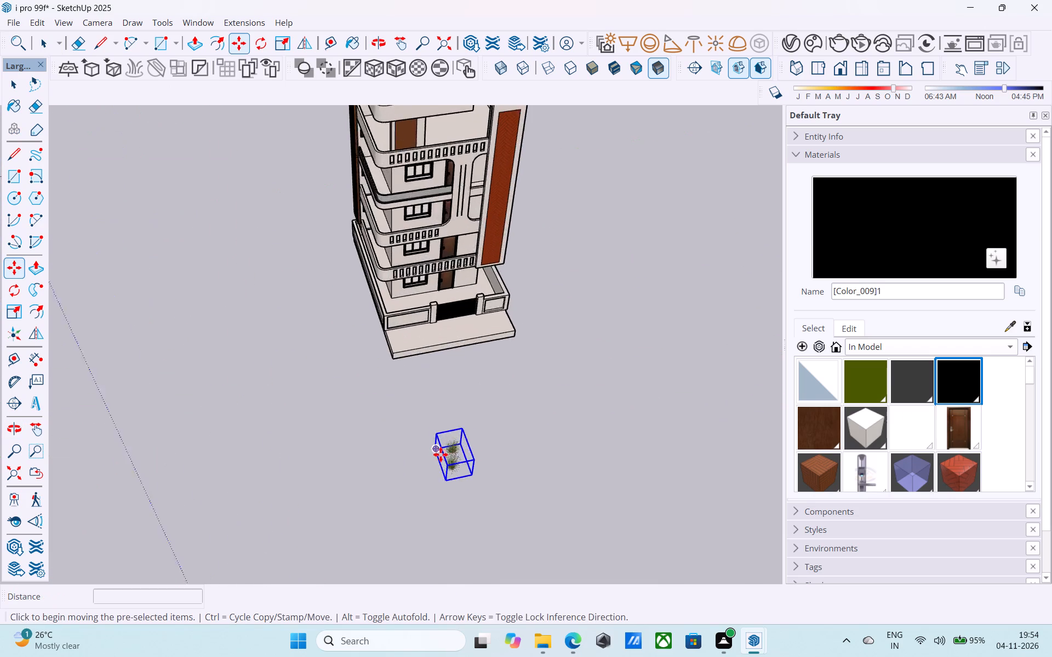
{"action": "scroll", "coordinate": [441, 454], "scroll_direction": "up", "scroll_amount": 6}
{"action": "right_click", "coordinate": [447, 462]}
{"action": "left_click", "coordinate": [485, 192]}
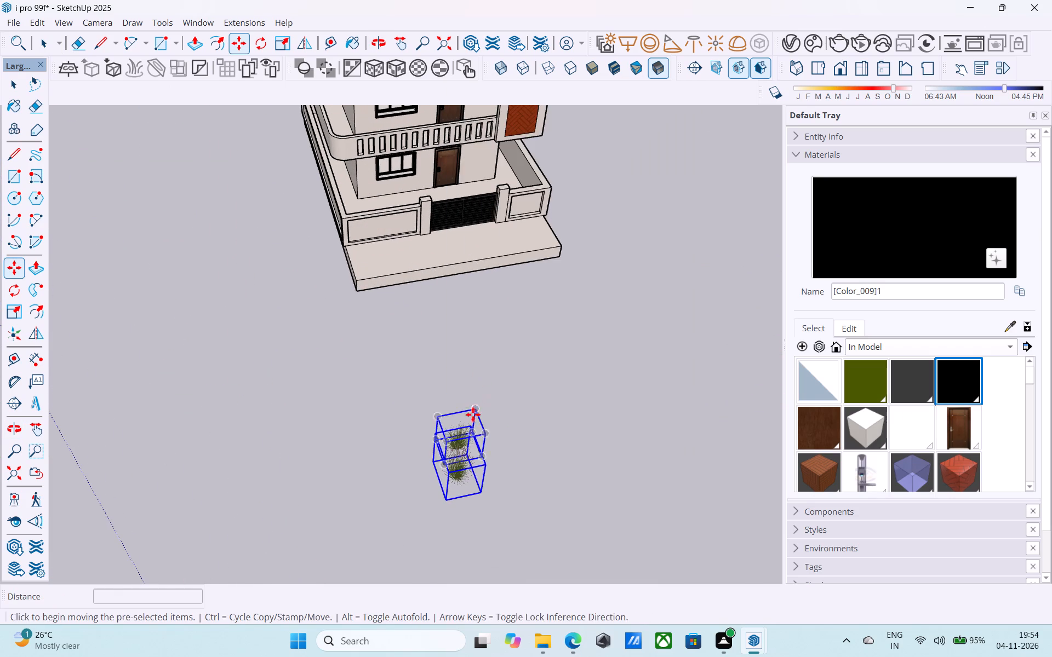
Move both grass clumps about 9' 3" across the ground in front of the building.
{"action": "scroll", "coordinate": [474, 446], "scroll_direction": "up", "scroll_amount": 4}
{"action": "left_click", "coordinate": [569, 447]}
{"action": "middle_click_drag", "start_coordinate": [496, 457], "coordinate": [493, 389]}
{"action": "left_click", "coordinate": [510, 382]}
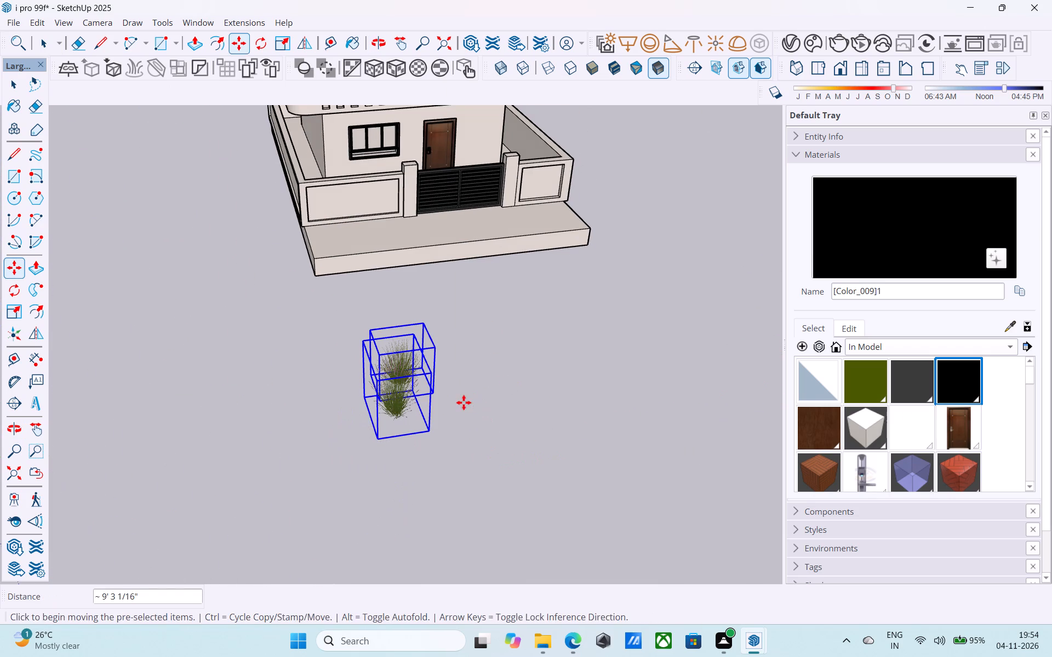
Scale the purple-tipped grass clump narrower along the green and red axes.
{"action": "key", "text": "space"}
{"action": "left_click", "coordinate": [454, 399]}
{"action": "left_click", "coordinate": [414, 399]}
{"action": "middle_click_drag", "start_coordinate": [404, 399], "coordinate": [238, 389]}
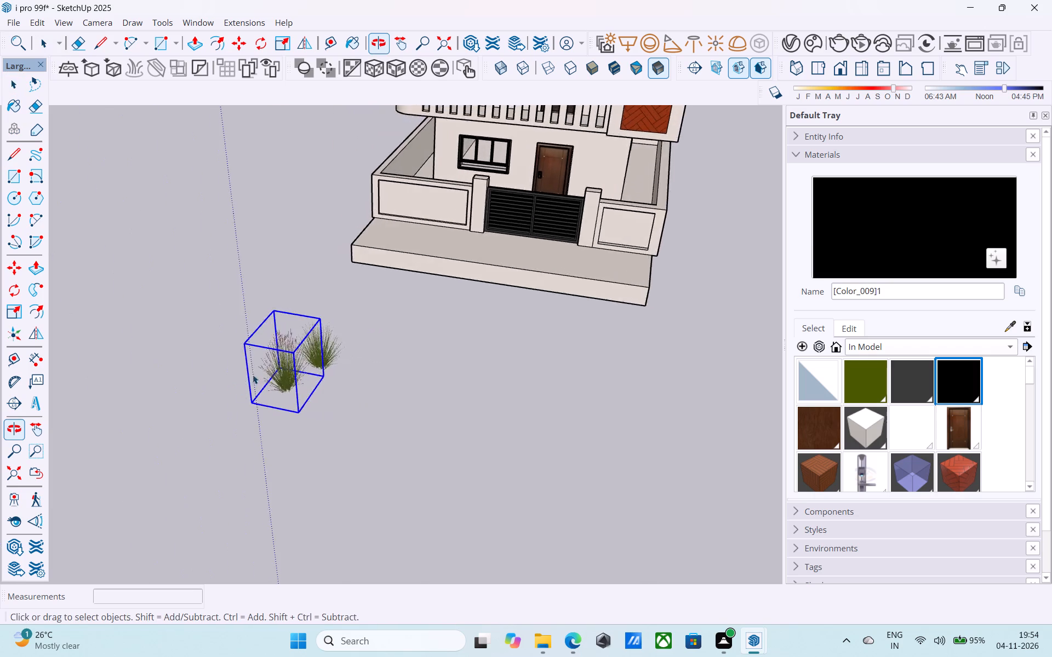
{"action": "scroll", "coordinate": [265, 367], "scroll_direction": "up", "scroll_amount": 10}
{"action": "key", "text": "s"}
{"action": "left_click", "coordinate": [372, 366]}
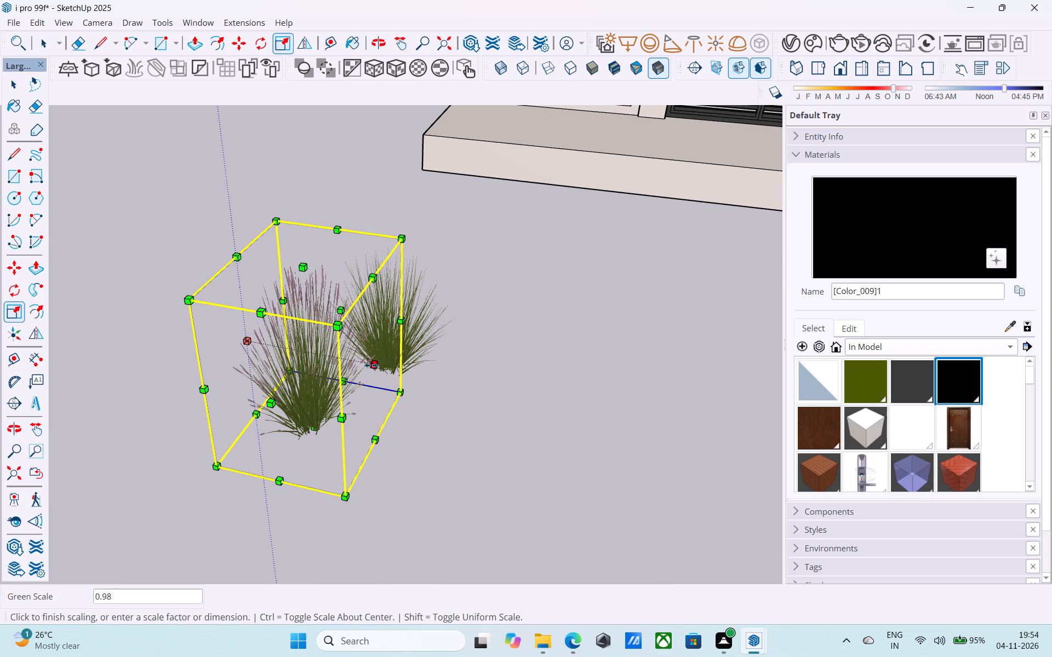
{"action": "left_click", "coordinate": [296, 353]}
{"action": "left_click", "coordinate": [305, 305]}
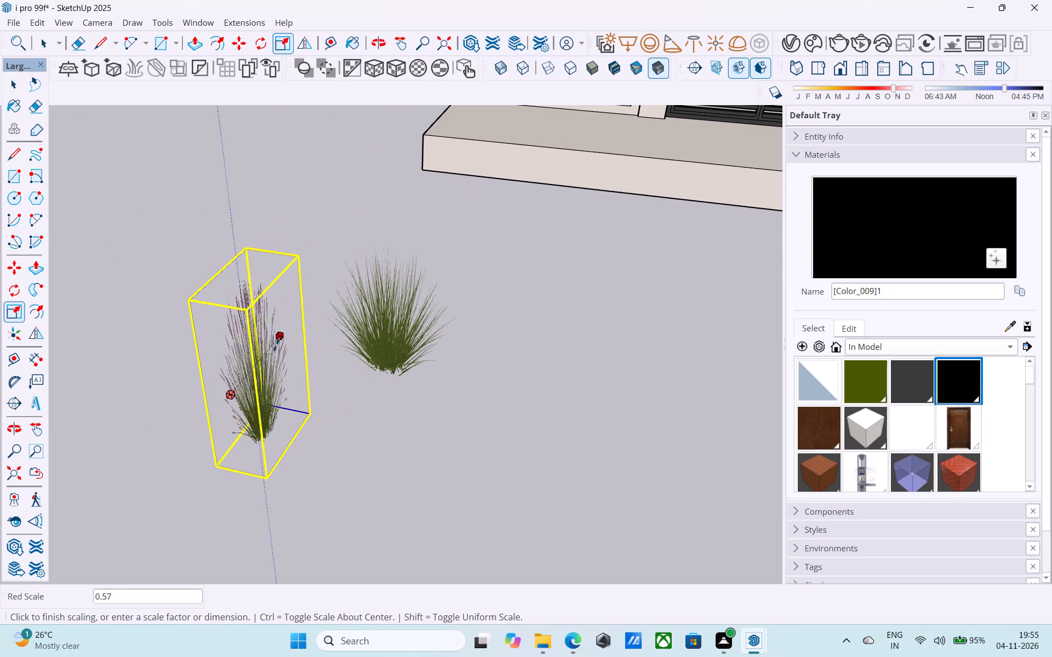
{"action": "left_click", "coordinate": [271, 353]}
{"action": "double_click", "coordinate": [233, 395]}
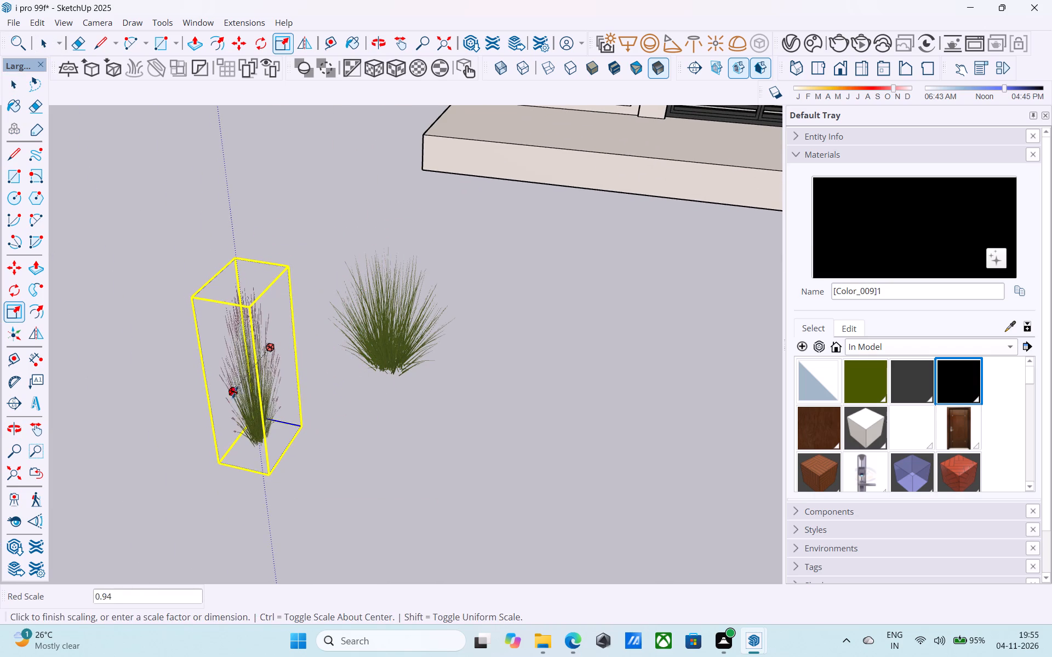
{"action": "middle_click_drag", "start_coordinate": [244, 388], "coordinate": [369, 369]}
{"action": "left_click", "coordinate": [317, 417]}
{"action": "key", "text": "space"}
Scale the purple-tipped grass clump down in height from its top.
{"action": "middle_click_drag", "start_coordinate": [366, 398], "coordinate": [381, 395]}
{"action": "scroll", "coordinate": [366, 398], "scroll_direction": "up", "scroll_amount": 1}
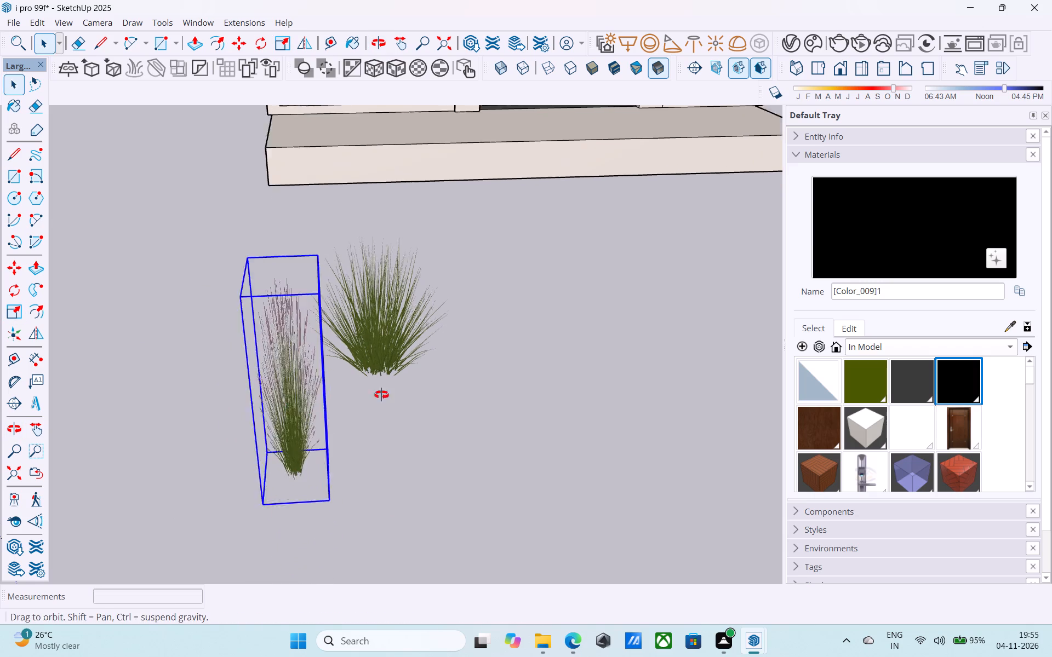
{"action": "middle_click_drag", "start_coordinate": [381, 395], "coordinate": [504, 362]}
{"action": "key", "text": "s"}
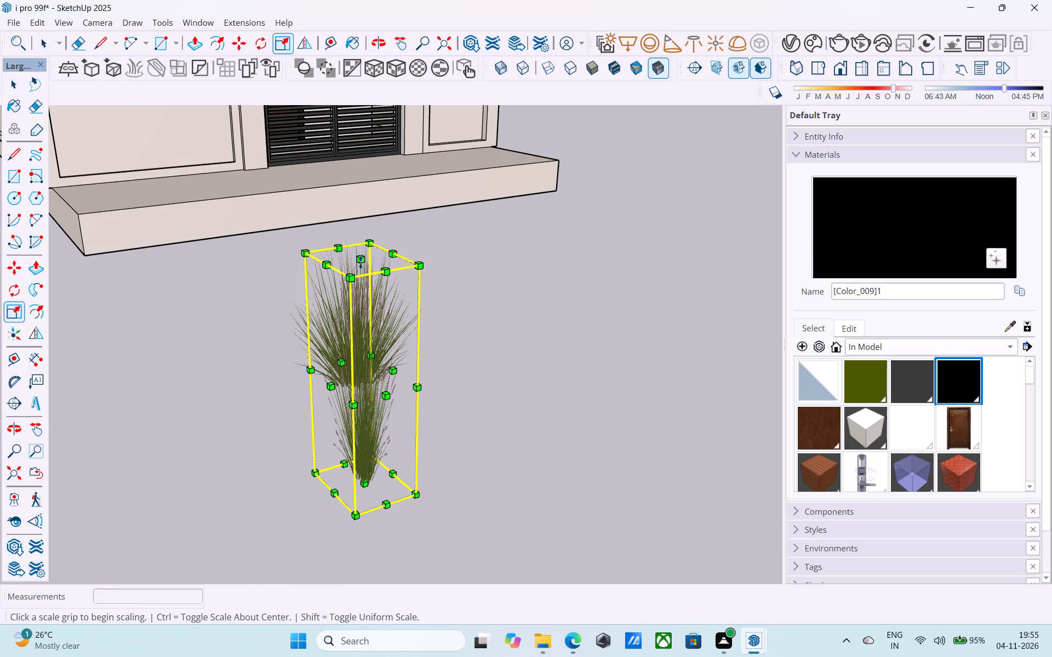
{"action": "left_click", "coordinate": [362, 260]}
{"action": "left_click", "coordinate": [358, 303]}
{"action": "key", "text": "space"}
{"action": "left_click", "coordinate": [480, 326]}
Delete the wider all-green grass clump, keeping the narrowed purple-tipped one.
{"action": "scroll", "coordinate": [472, 349], "scroll_direction": "down", "scroll_amount": 4}
{"action": "middle_click_drag", "start_coordinate": [454, 357], "coordinate": [432, 366]}
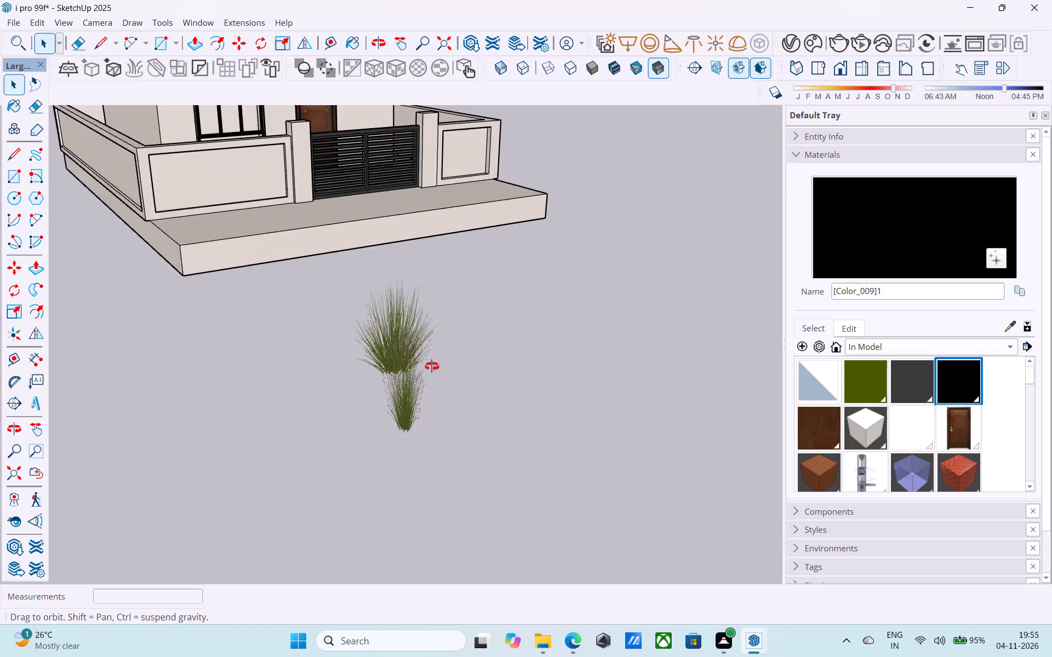
{"action": "middle_click_drag", "start_coordinate": [432, 366], "coordinate": [322, 407]}
{"action": "left_click", "coordinate": [421, 335]}
{"action": "key", "text": "Delete"}
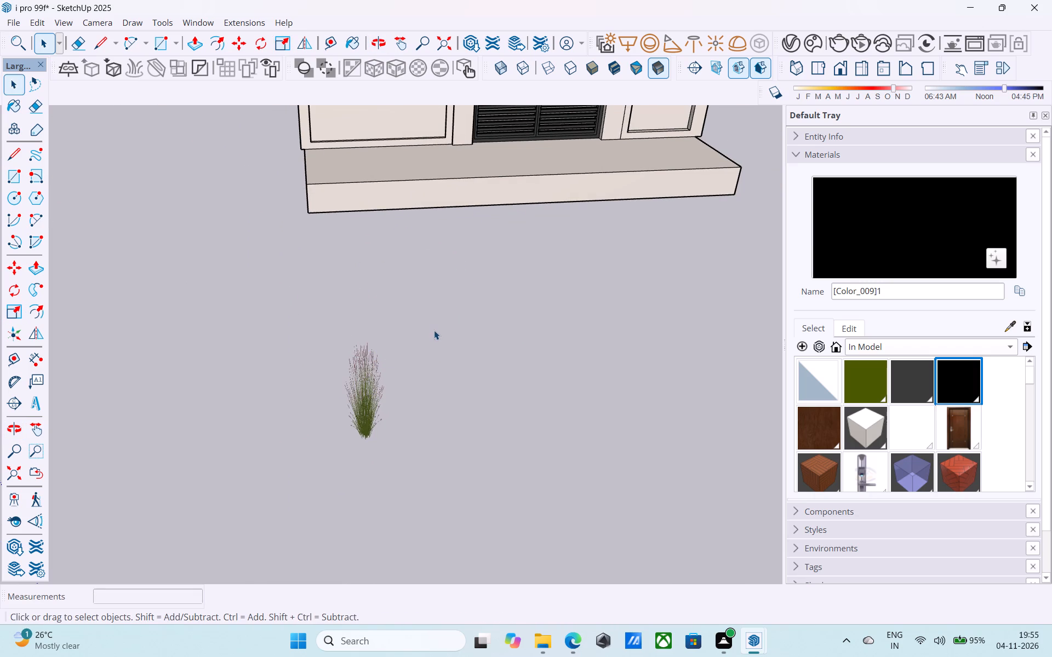
Copy the narrow grass clump about 70' up onto the roof, against the inner side of the front parapet near the stepped corner.
{"action": "scroll", "coordinate": [442, 336], "scroll_direction": "down", "scroll_amount": 6}
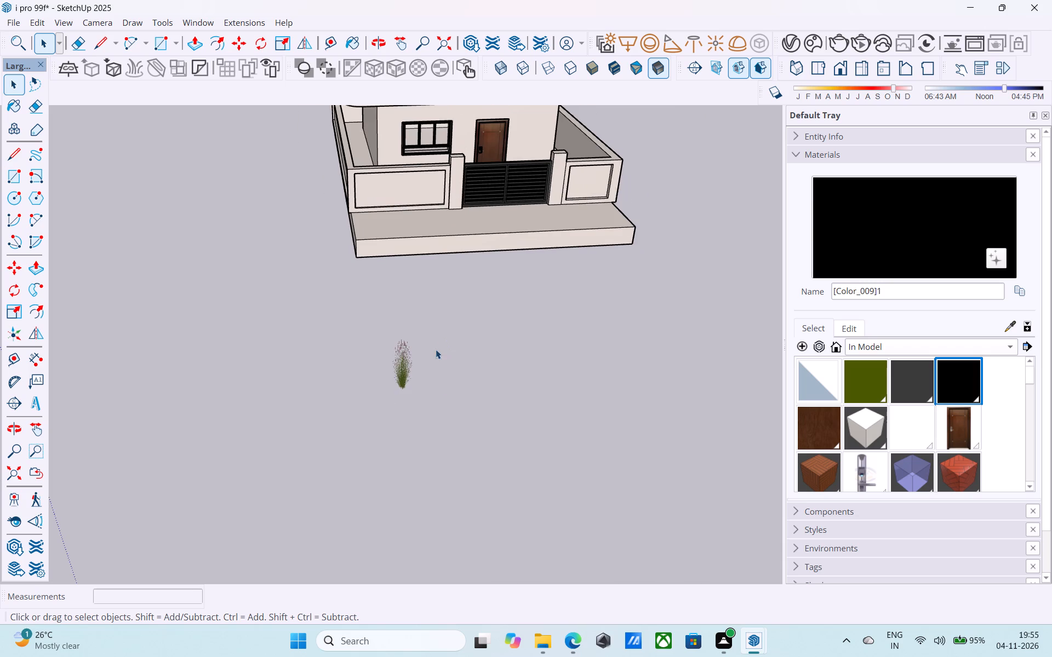
{"action": "scroll", "coordinate": [467, 405], "scroll_direction": "down", "scroll_amount": 8}
{"action": "middle_click_drag", "start_coordinate": [484, 414], "coordinate": [492, 462]}
{"action": "scroll", "coordinate": [467, 474], "scroll_direction": "down", "scroll_amount": 8}
{"action": "middle_click_drag", "start_coordinate": [462, 472], "coordinate": [465, 452]}
{"action": "scroll", "coordinate": [439, 437], "scroll_direction": "up", "scroll_amount": 11}
{"action": "left_click", "coordinate": [480, 436]}
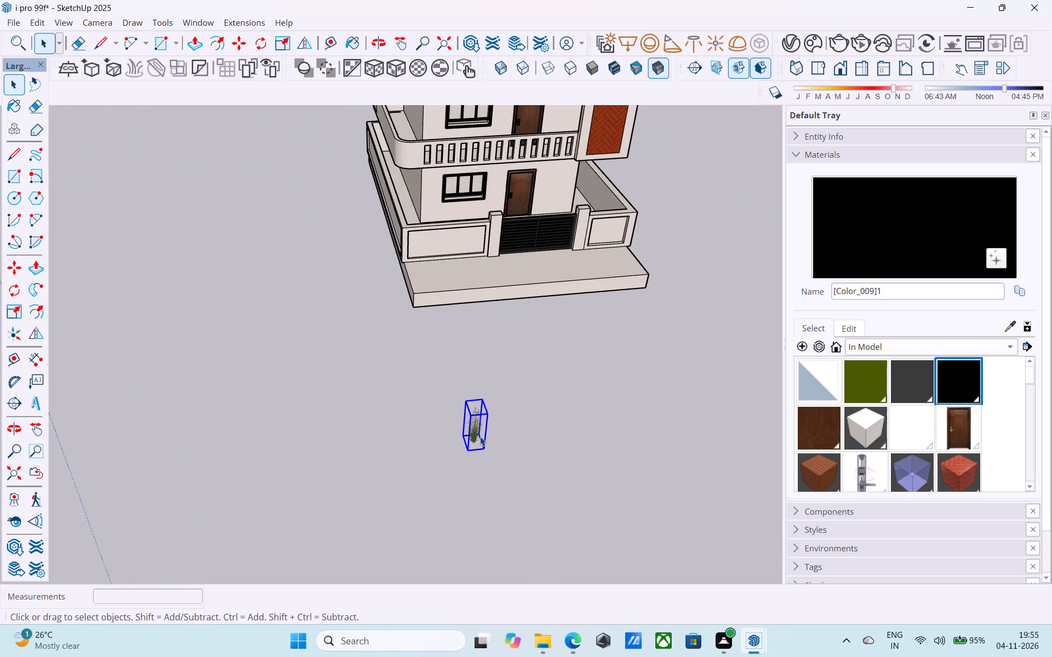
{"action": "scroll", "coordinate": [480, 436], "scroll_direction": "down", "scroll_amount": 8}
{"action": "key", "text": "m"}
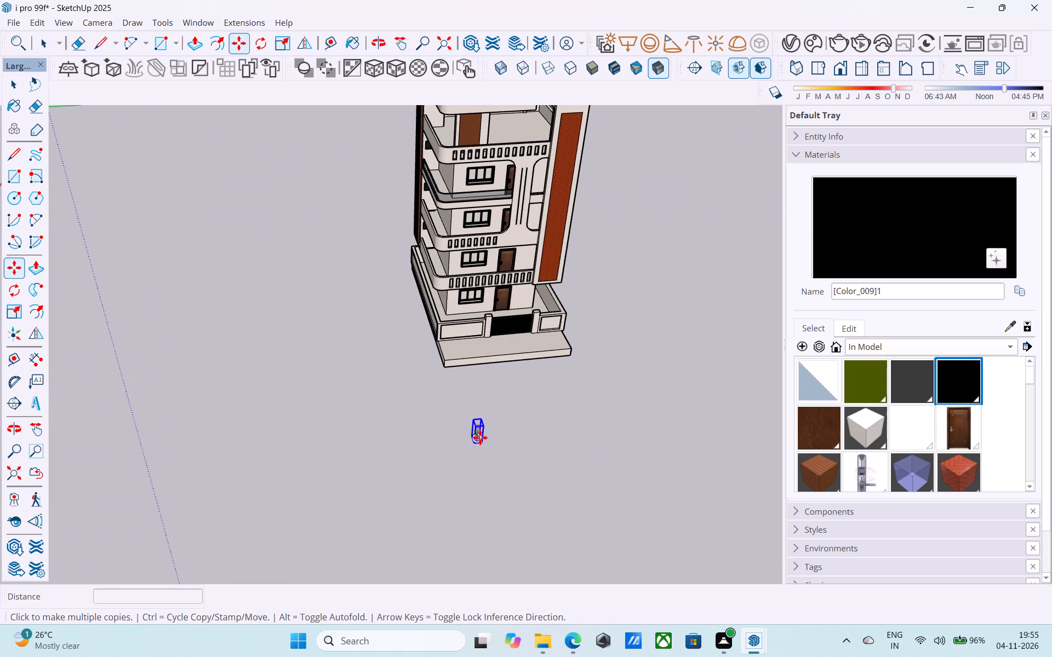
{"action": "scroll", "coordinate": [473, 441], "scroll_direction": "up", "scroll_amount": 14}
{"action": "left_click", "coordinate": [486, 442]}
{"action": "scroll", "coordinate": [487, 436], "scroll_direction": "down", "scroll_amount": 6}
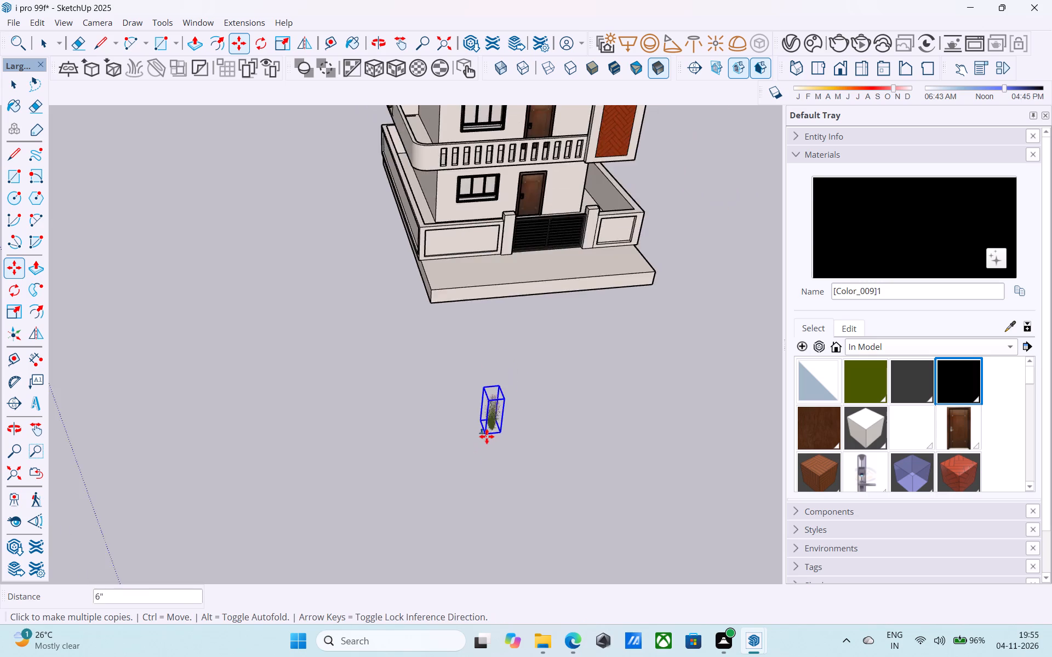
{"action": "scroll", "coordinate": [487, 436], "scroll_direction": "down", "scroll_amount": 12}
{"action": "middle_click_drag", "start_coordinate": [549, 357], "coordinate": [565, 549], "text": "shift"}
{"action": "scroll", "coordinate": [469, 355], "scroll_direction": "up", "scroll_amount": 13}
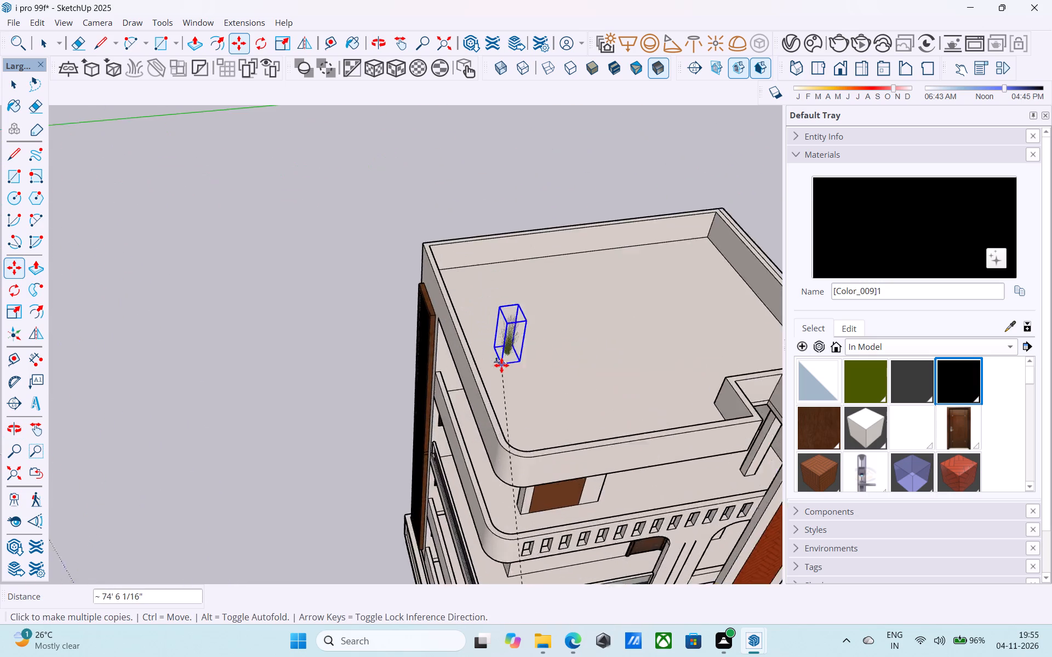
{"action": "scroll", "coordinate": [501, 365], "scroll_direction": "up", "scroll_amount": 2}
{"action": "scroll", "coordinate": [507, 368], "scroll_direction": "down", "scroll_amount": 6}
{"action": "middle_click_drag", "start_coordinate": [507, 368], "coordinate": [455, 373]}
{"action": "scroll", "coordinate": [492, 411], "scroll_direction": "up", "scroll_amount": 13}
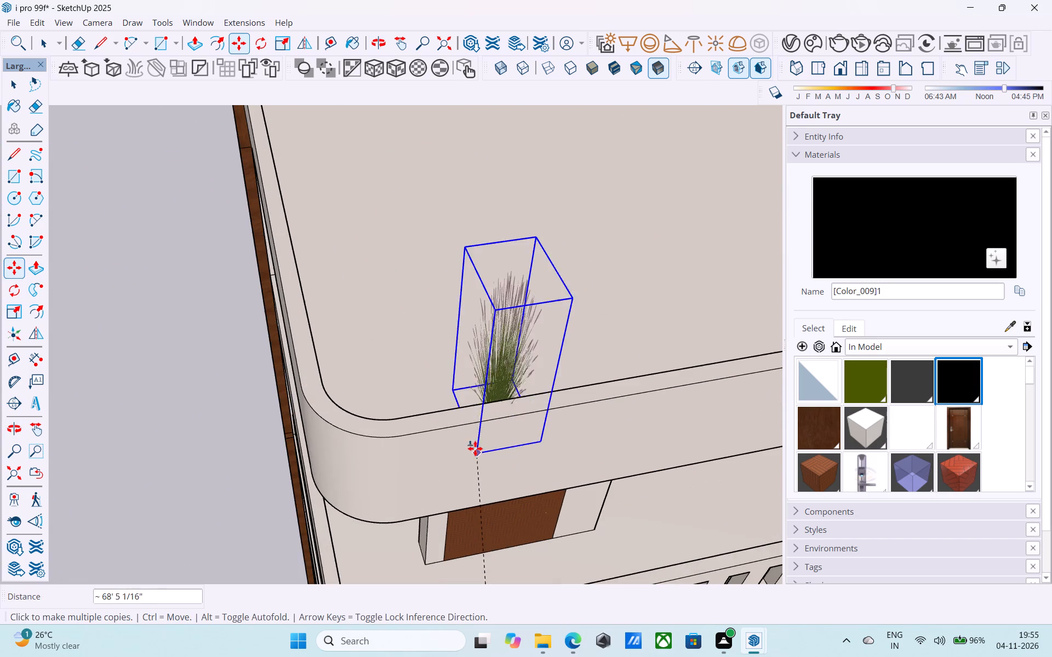
{"action": "middle_click_drag", "start_coordinate": [472, 434], "coordinate": [451, 523]}
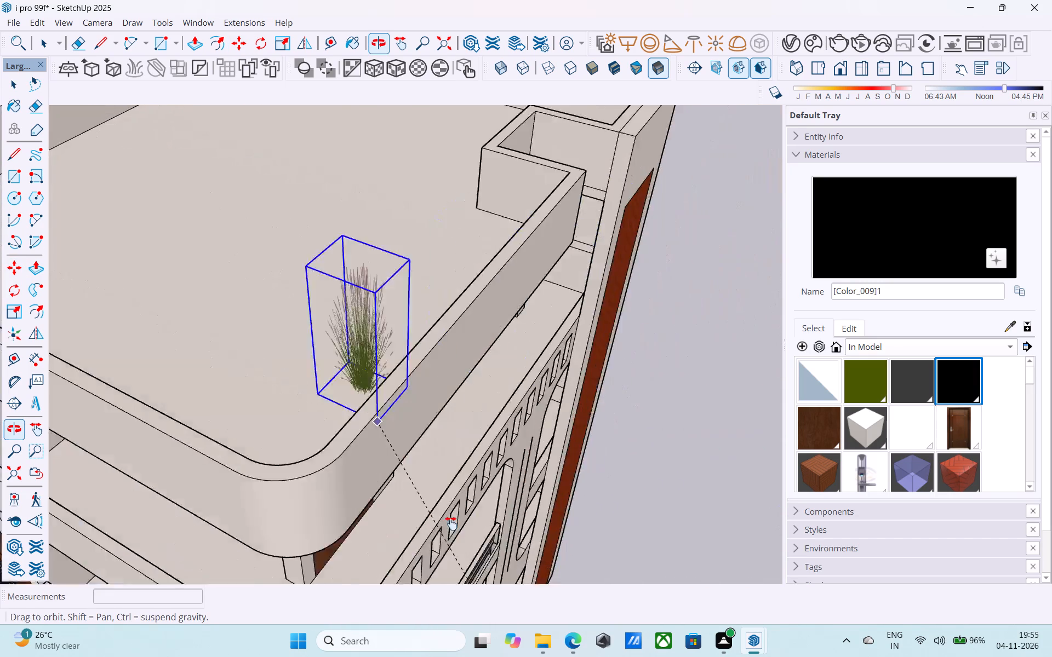
{"action": "middle_click_drag", "start_coordinate": [451, 523], "coordinate": [623, 595]}
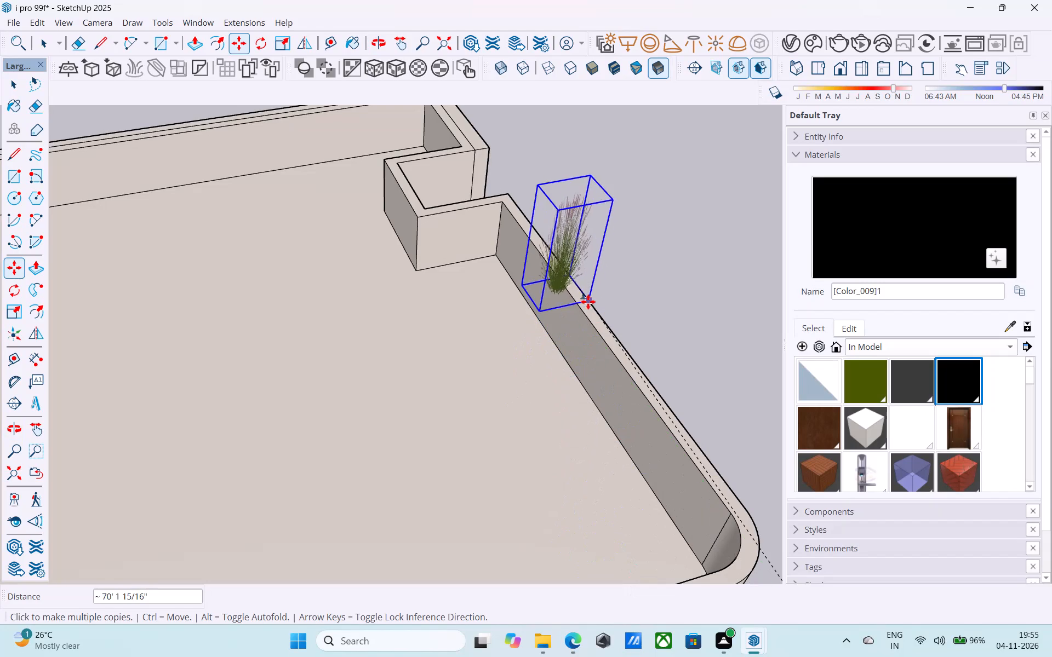
{"action": "left_click", "coordinate": [564, 285]}
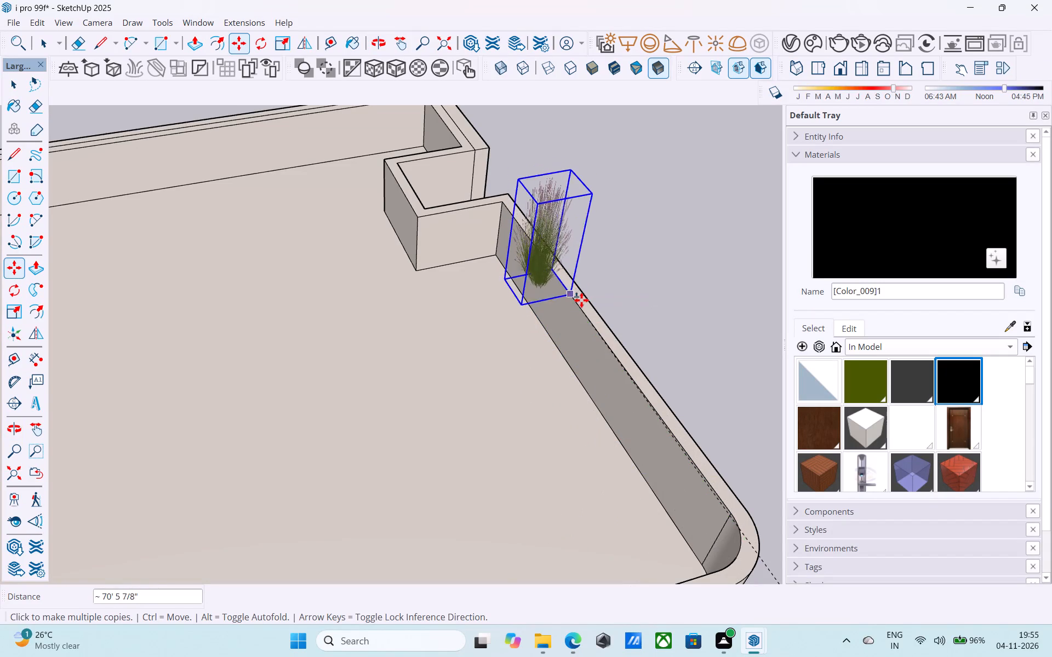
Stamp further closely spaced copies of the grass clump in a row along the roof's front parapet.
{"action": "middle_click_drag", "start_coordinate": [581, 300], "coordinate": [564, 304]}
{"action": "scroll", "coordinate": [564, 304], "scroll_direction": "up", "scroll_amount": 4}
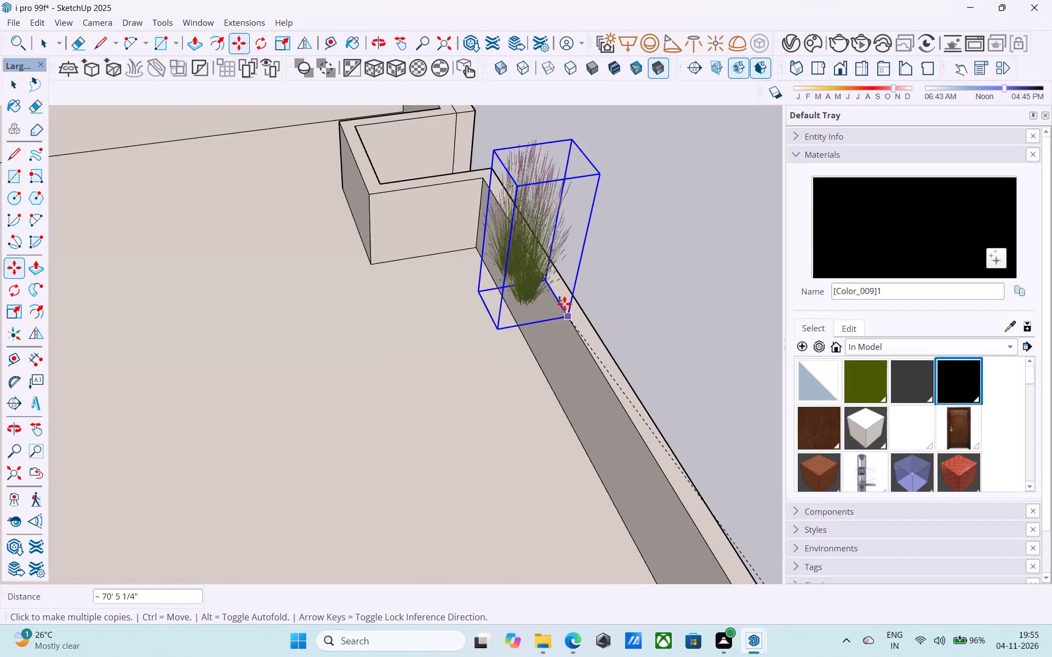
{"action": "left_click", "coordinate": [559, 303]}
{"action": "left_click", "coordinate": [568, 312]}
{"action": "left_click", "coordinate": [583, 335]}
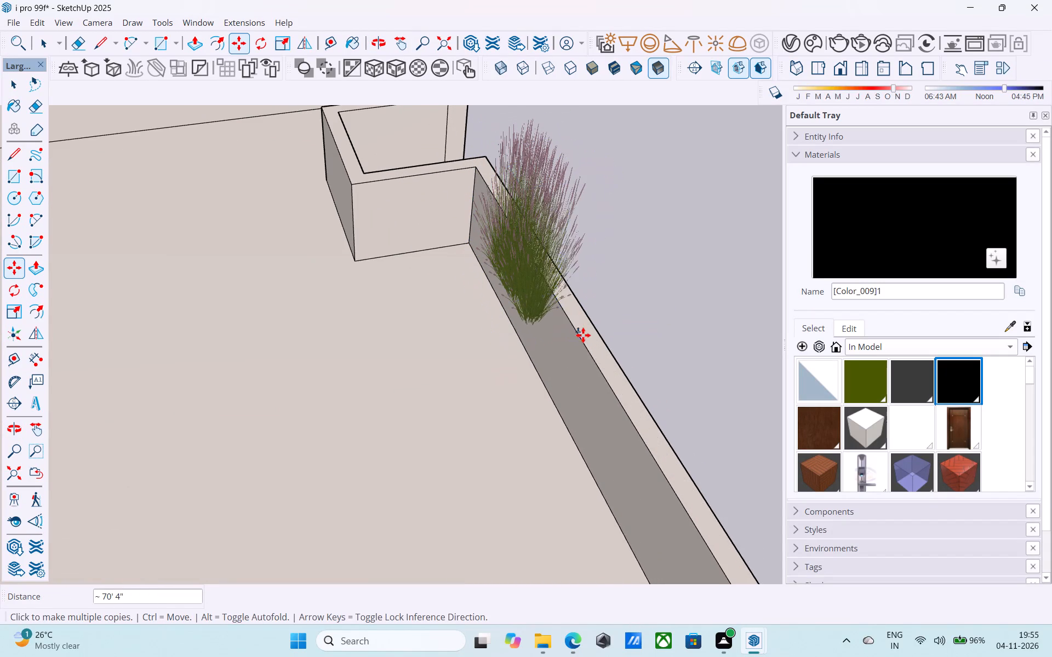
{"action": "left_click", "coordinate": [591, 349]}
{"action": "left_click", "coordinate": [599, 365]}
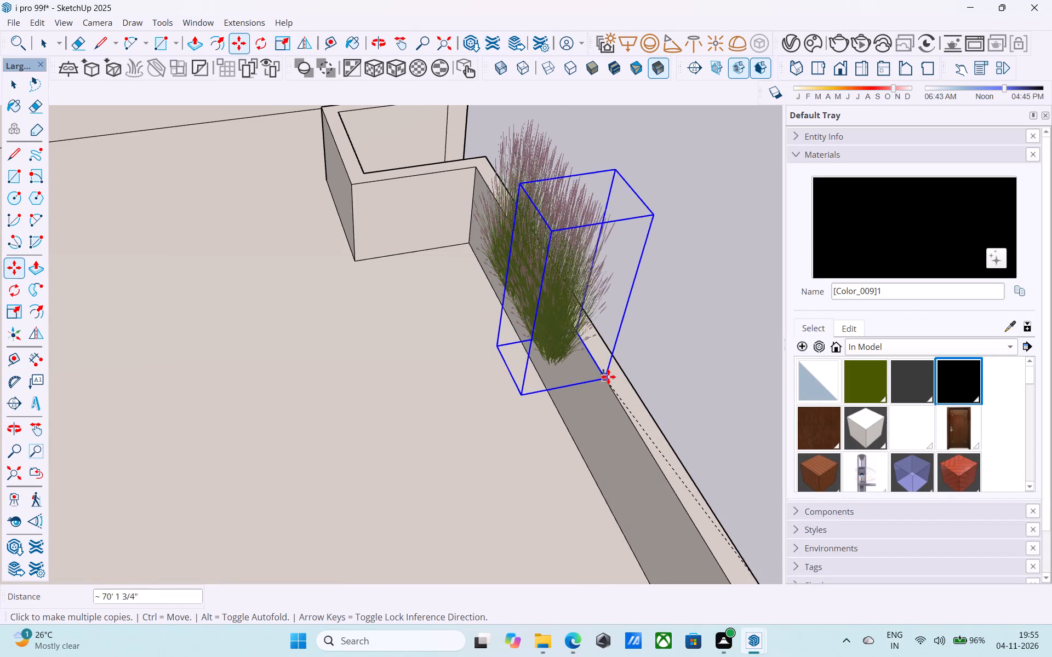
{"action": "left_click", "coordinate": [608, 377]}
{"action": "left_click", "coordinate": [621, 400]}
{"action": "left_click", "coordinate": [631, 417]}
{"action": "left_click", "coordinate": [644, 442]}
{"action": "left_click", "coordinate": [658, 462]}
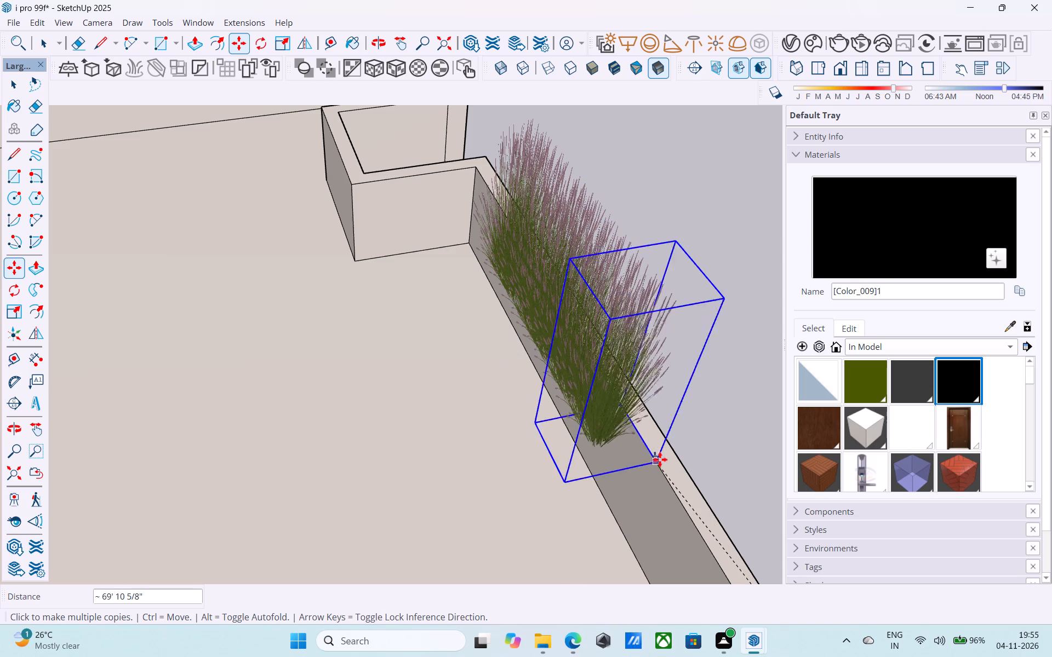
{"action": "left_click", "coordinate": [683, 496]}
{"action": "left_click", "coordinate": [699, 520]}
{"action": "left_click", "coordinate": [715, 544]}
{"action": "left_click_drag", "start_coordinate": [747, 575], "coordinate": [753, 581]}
Examine the grass row behind the roof parapet from above and from the building's front.
{"action": "scroll", "coordinate": [759, 589], "scroll_direction": "down", "scroll_amount": 4}
{"action": "middle_click_drag", "start_coordinate": [758, 589], "coordinate": [737, 573]}
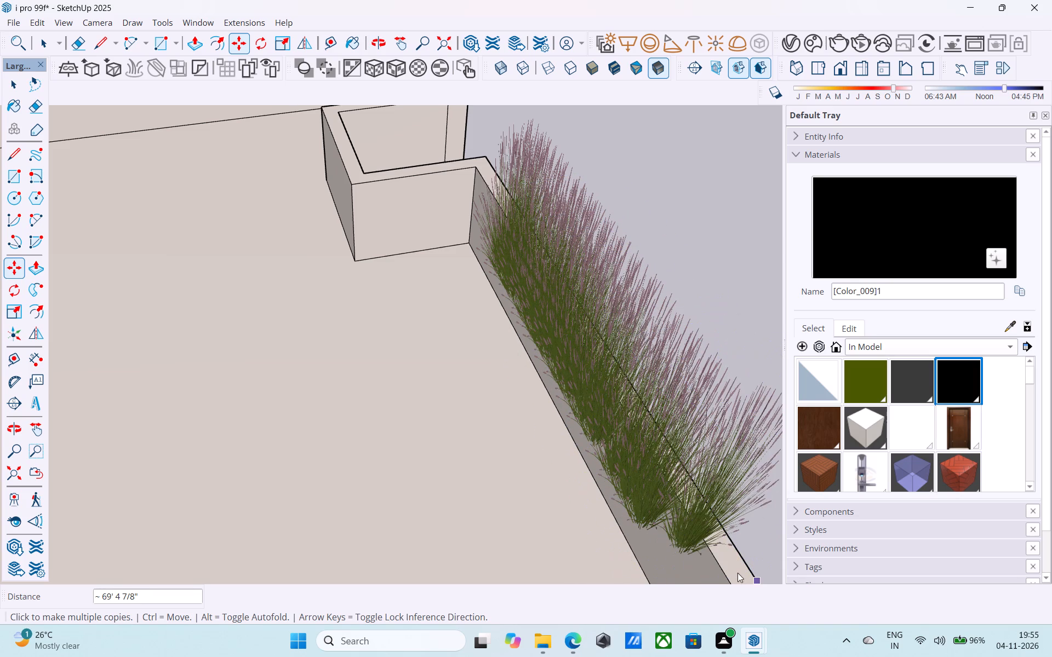
{"action": "middle_click_drag", "start_coordinate": [737, 573], "coordinate": [531, 493]}
{"action": "scroll", "coordinate": [527, 468], "scroll_direction": "down", "scroll_amount": 11}
{"action": "middle_click_drag", "start_coordinate": [561, 458], "coordinate": [76, 327]}
{"action": "middle_click_drag", "start_coordinate": [131, 335], "coordinate": [456, 335]}
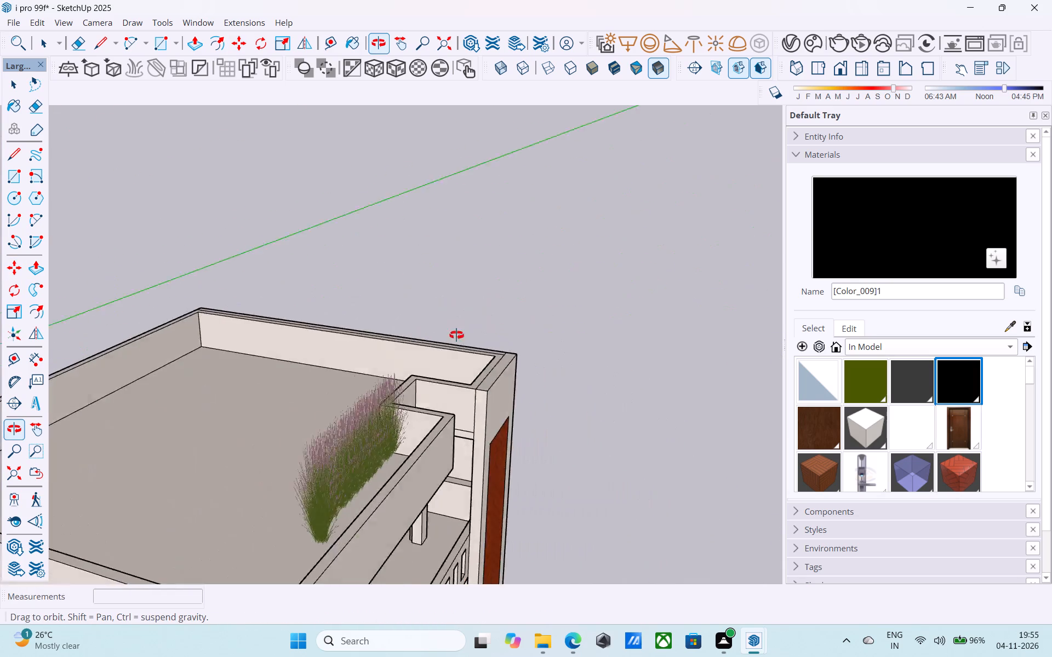
{"action": "middle_click_drag", "start_coordinate": [456, 335], "coordinate": [359, 252]}
{"action": "scroll", "coordinate": [267, 266], "scroll_direction": "down", "scroll_amount": 6}
{"action": "scroll", "coordinate": [277, 284], "scroll_direction": "up", "scroll_amount": 1}
{"action": "scroll", "coordinate": [278, 285], "scroll_direction": "down", "scroll_amount": 5}
{"action": "middle_click_drag", "start_coordinate": [409, 354], "coordinate": [367, 324]}
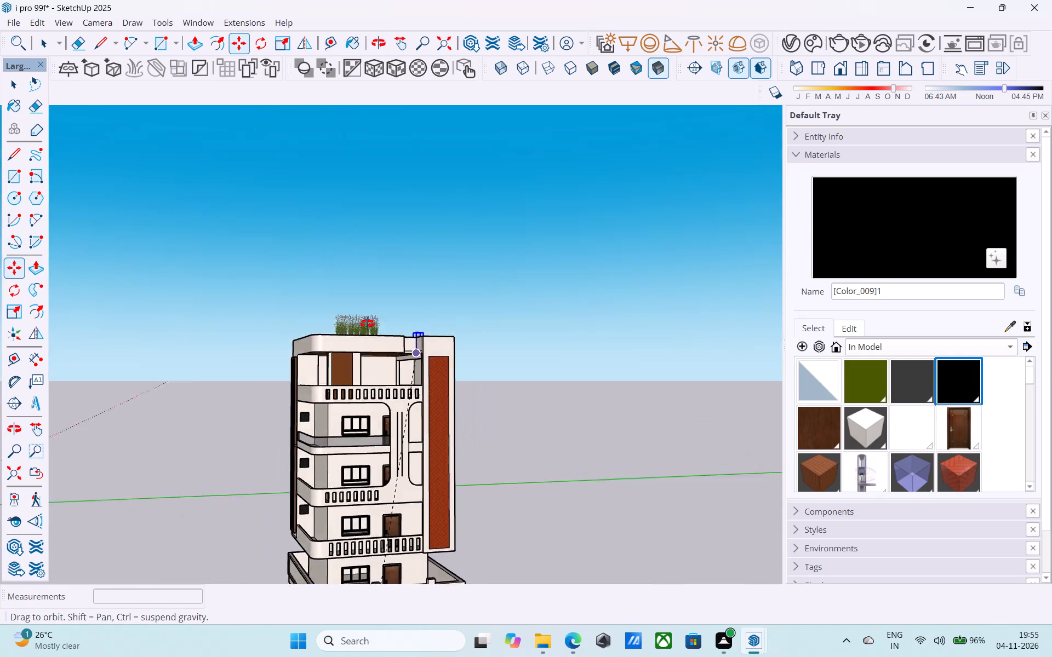
{"action": "middle_click_drag", "start_coordinate": [367, 324], "coordinate": [421, 382]}
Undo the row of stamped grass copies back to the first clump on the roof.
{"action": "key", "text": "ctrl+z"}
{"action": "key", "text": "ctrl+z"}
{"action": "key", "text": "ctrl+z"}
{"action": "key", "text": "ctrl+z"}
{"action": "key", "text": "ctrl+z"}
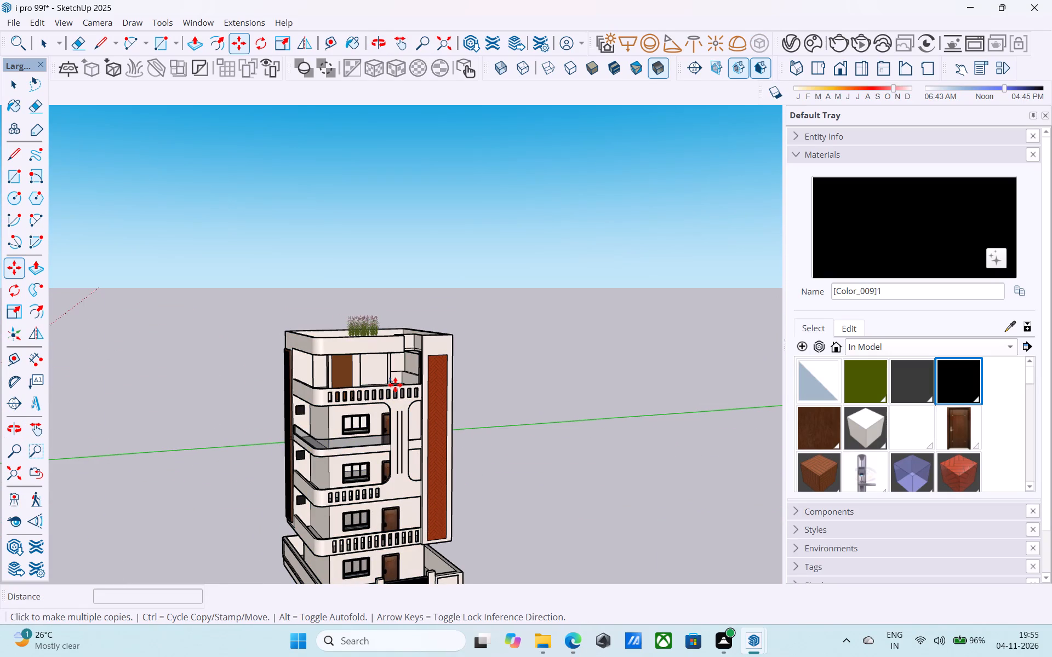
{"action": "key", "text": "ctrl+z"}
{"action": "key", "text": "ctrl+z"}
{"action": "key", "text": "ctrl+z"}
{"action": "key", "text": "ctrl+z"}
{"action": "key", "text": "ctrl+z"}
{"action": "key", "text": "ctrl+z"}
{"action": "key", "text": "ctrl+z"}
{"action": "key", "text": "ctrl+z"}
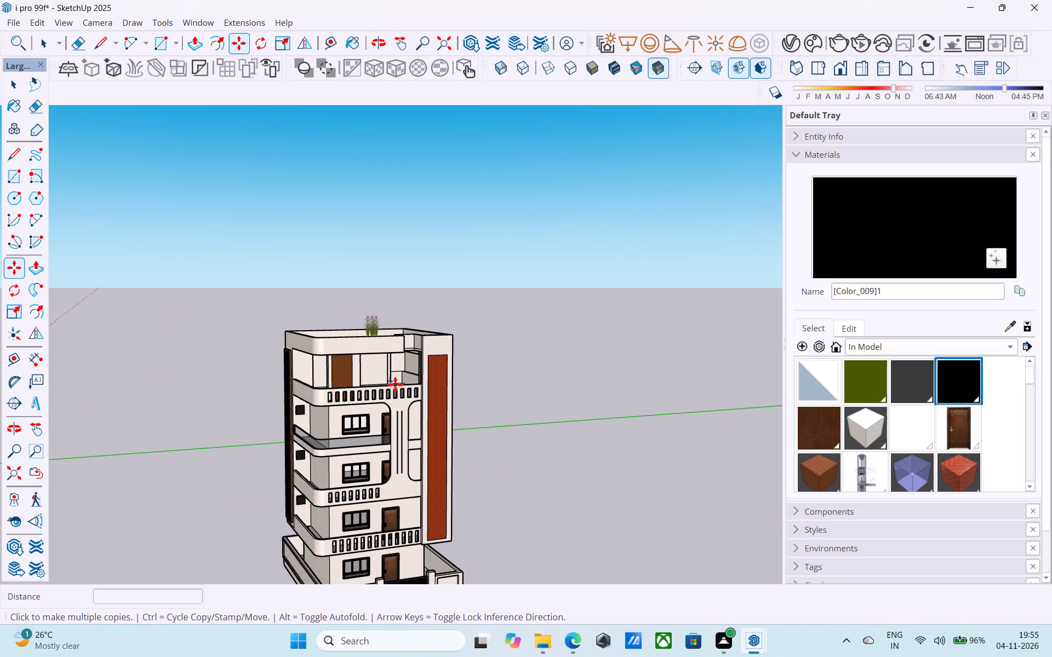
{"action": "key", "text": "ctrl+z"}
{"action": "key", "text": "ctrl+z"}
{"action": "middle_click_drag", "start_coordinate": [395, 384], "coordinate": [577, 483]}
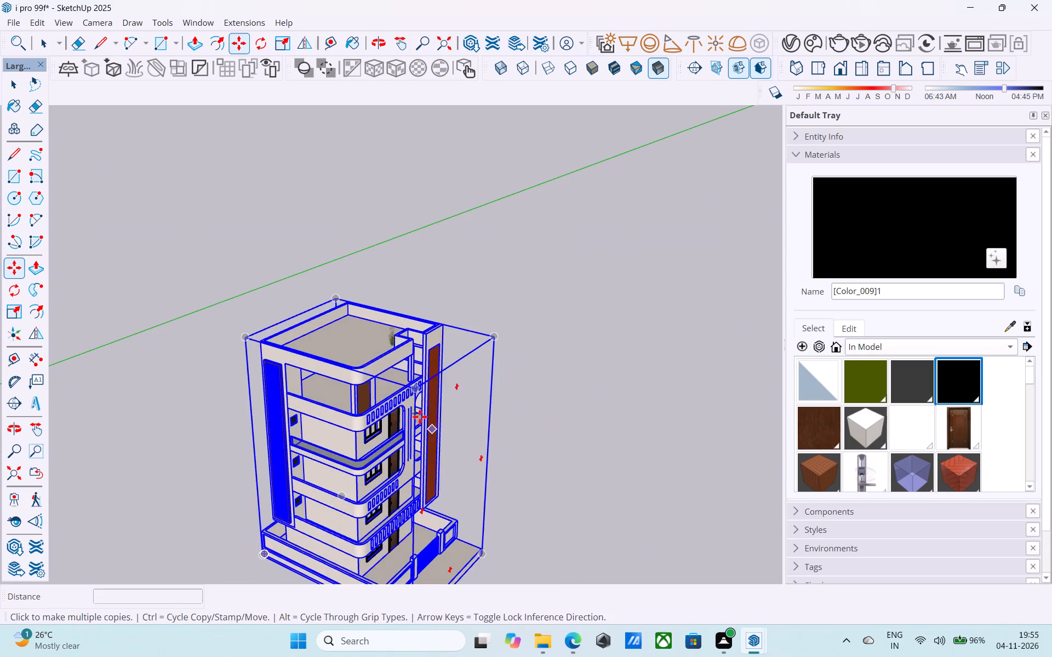
Move the grass clump about 3' 3" down onto the roof floor, against the inner base of the front parapet.
{"action": "middle_click_drag", "start_coordinate": [425, 412], "coordinate": [611, 453]}
{"action": "scroll", "coordinate": [459, 388], "scroll_direction": "up", "scroll_amount": 4}
{"action": "key", "text": "space"}
{"action": "scroll", "coordinate": [437, 376], "scroll_direction": "up", "scroll_amount": 2}
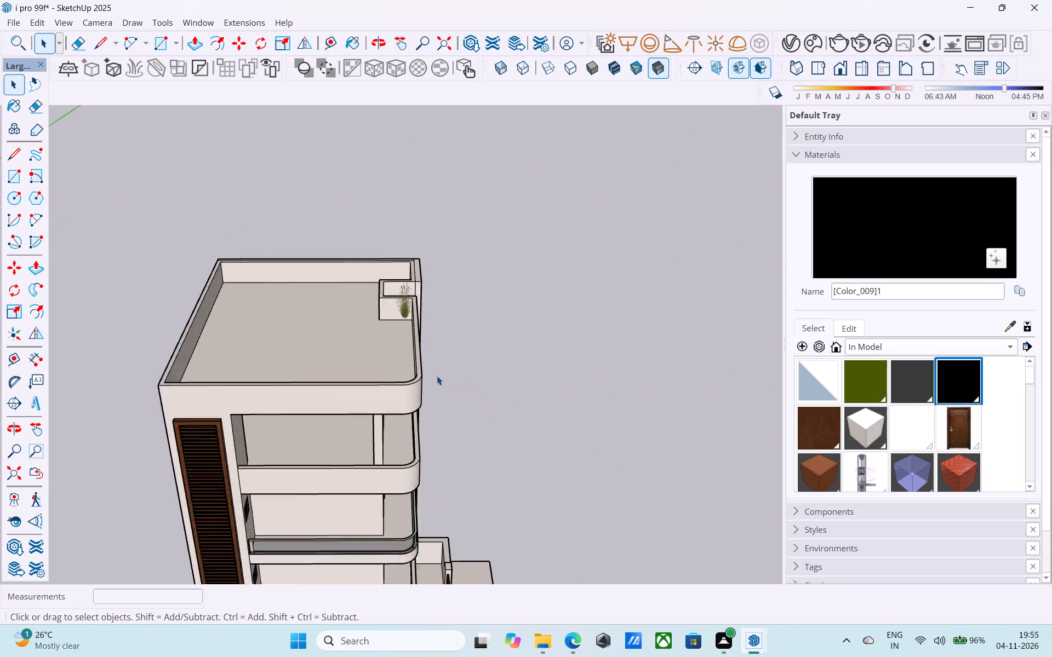
{"action": "scroll", "coordinate": [437, 376], "scroll_direction": "up", "scroll_amount": 8}
{"action": "middle_click_drag", "start_coordinate": [420, 326], "coordinate": [659, 411]}
{"action": "scroll", "coordinate": [462, 367], "scroll_direction": "down", "scroll_amount": 1}
{"action": "scroll", "coordinate": [419, 308], "scroll_direction": "up", "scroll_amount": 6}
{"action": "left_click", "coordinate": [463, 285]}
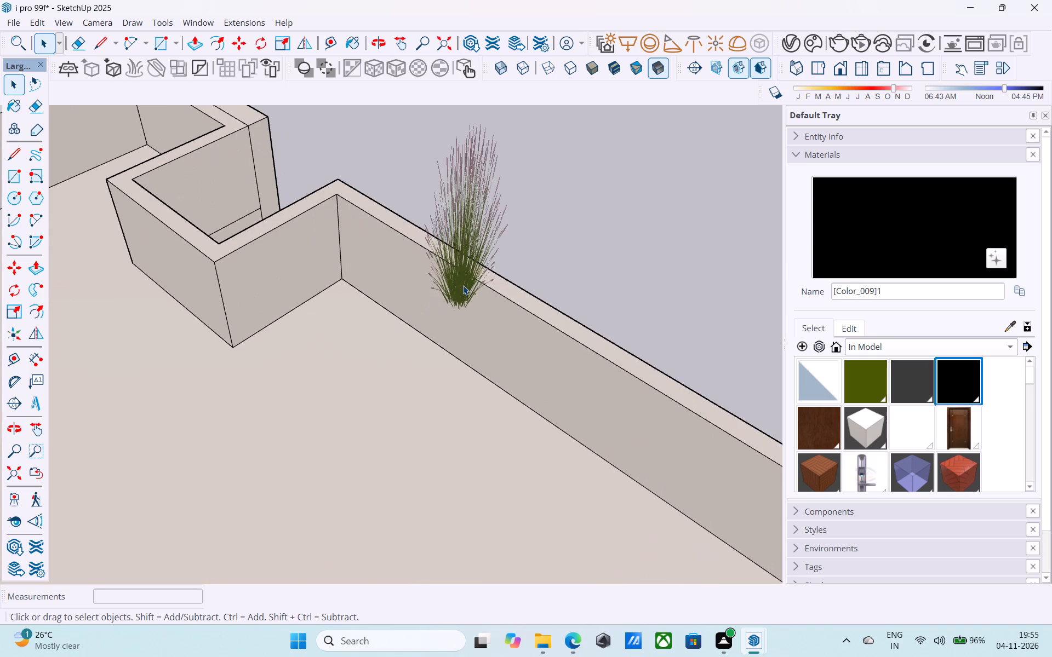
{"action": "key", "text": "m"}
{"action": "left_click", "coordinate": [514, 305]}
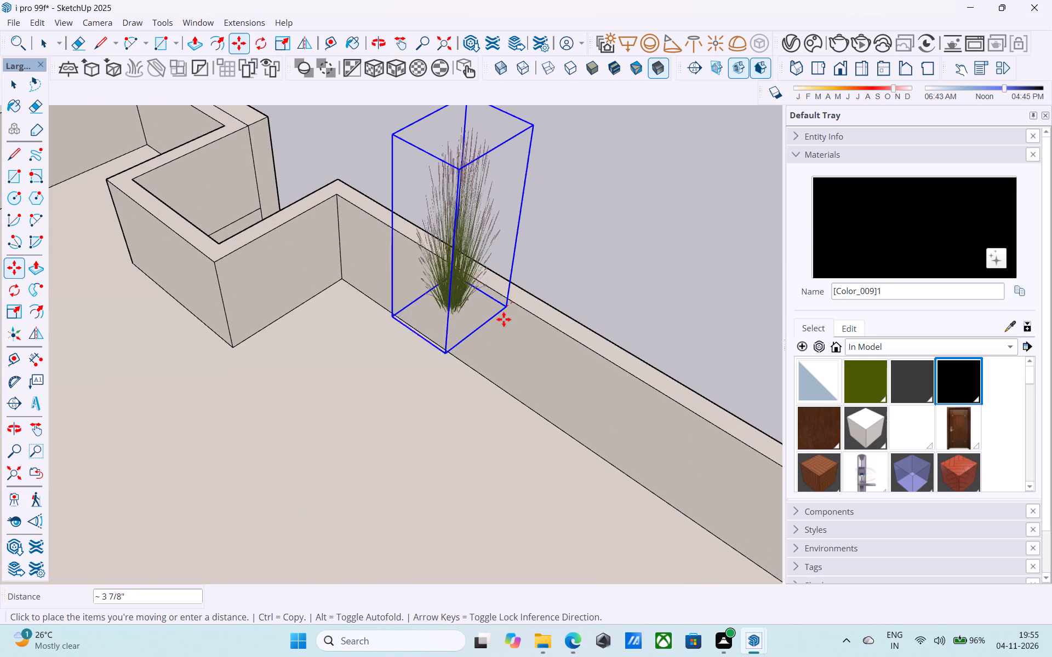
{"action": "scroll", "coordinate": [472, 310], "scroll_direction": "up", "scroll_amount": 9}
{"action": "scroll", "coordinate": [392, 266], "scroll_direction": "down", "scroll_amount": 3}
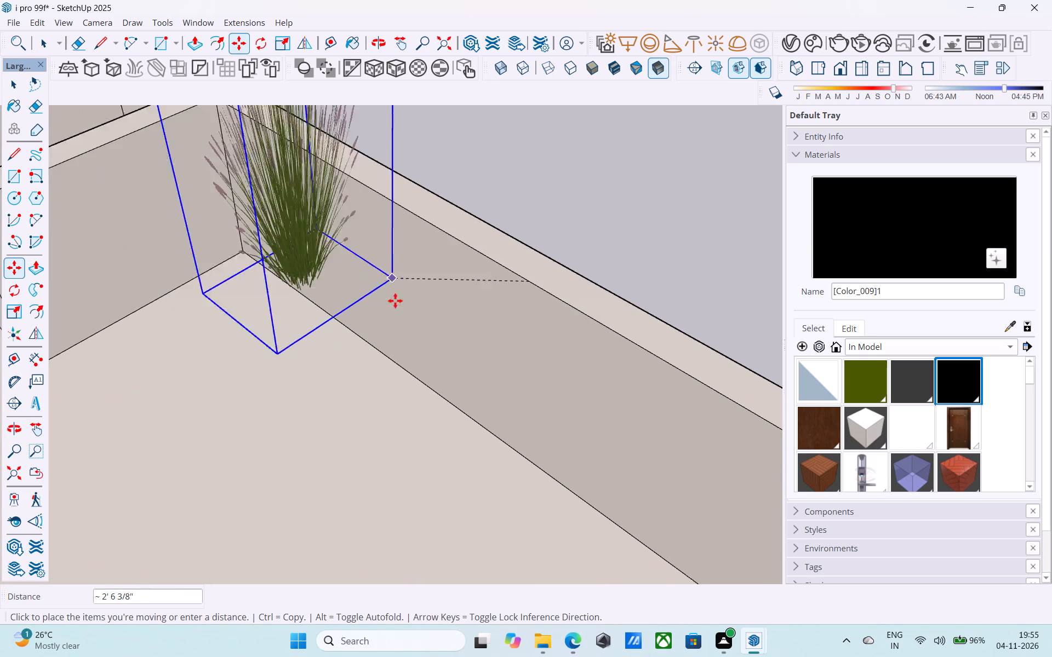
{"action": "scroll", "coordinate": [395, 301], "scroll_direction": "down", "scroll_amount": 1}
{"action": "left_click", "coordinate": [430, 380]}
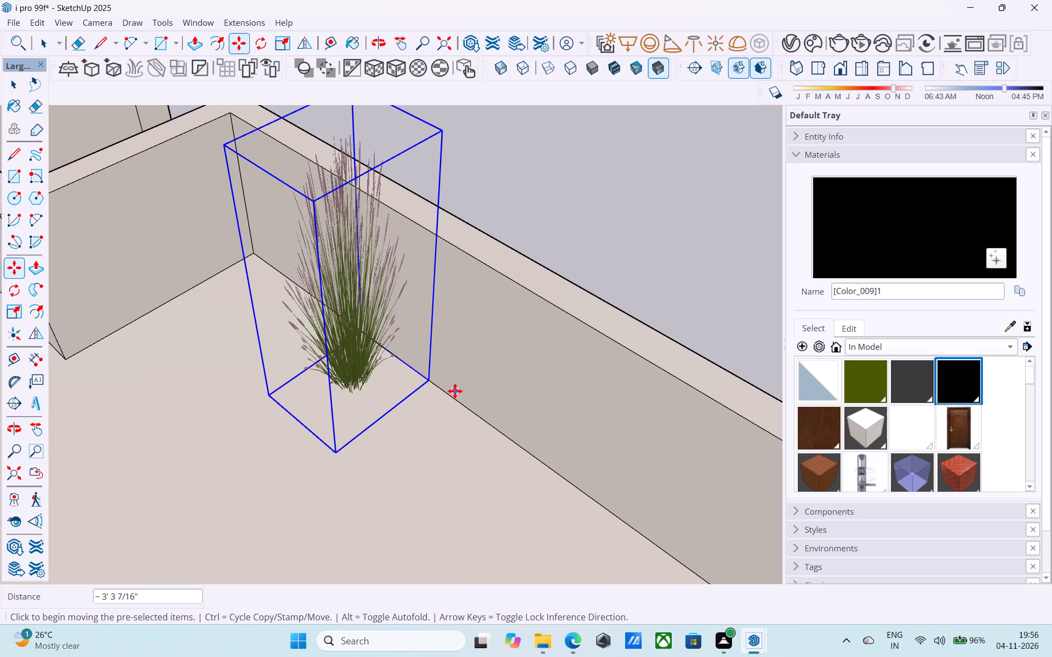
Stamp seven closely spaced copies of the grass clump along the front parapet's inner base, the last about 7' 8" from the first.
{"action": "key", "text": "m"}
{"action": "left_click", "coordinate": [430, 378]}
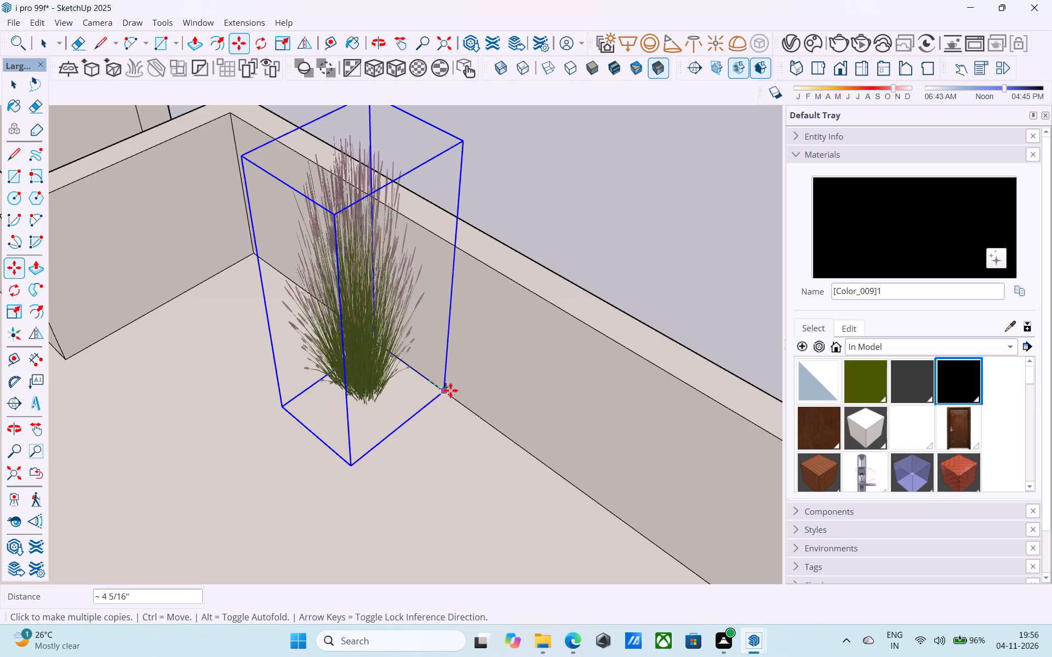
{"action": "middle_click_drag", "start_coordinate": [458, 399], "coordinate": [465, 382], "text": "shift"}
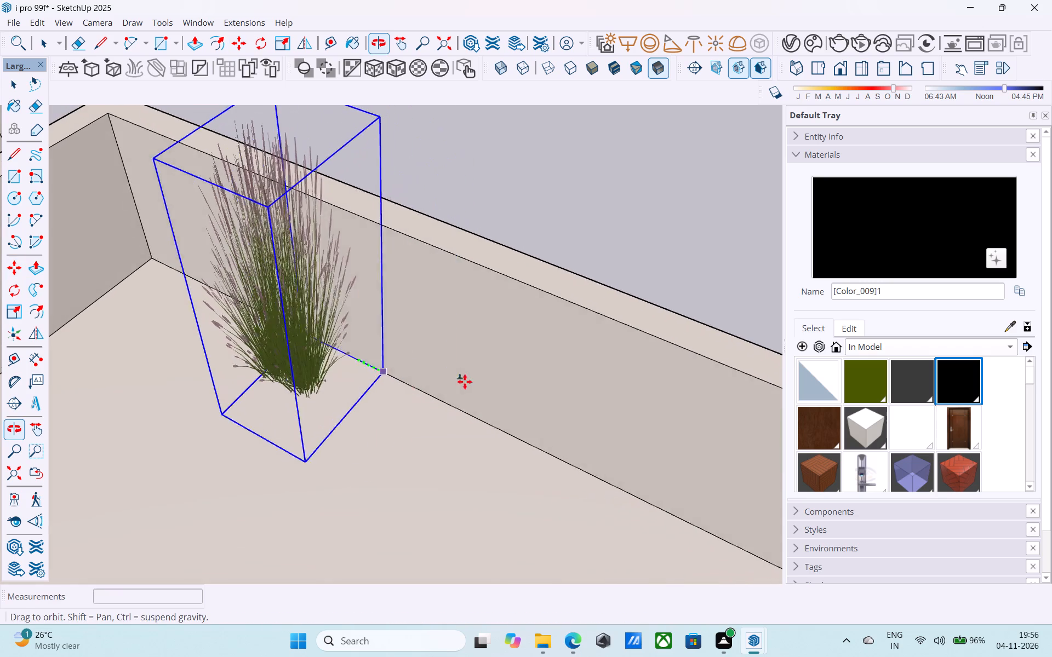
{"action": "left_click", "coordinate": [405, 391]}
{"action": "left_click", "coordinate": [474, 408]}
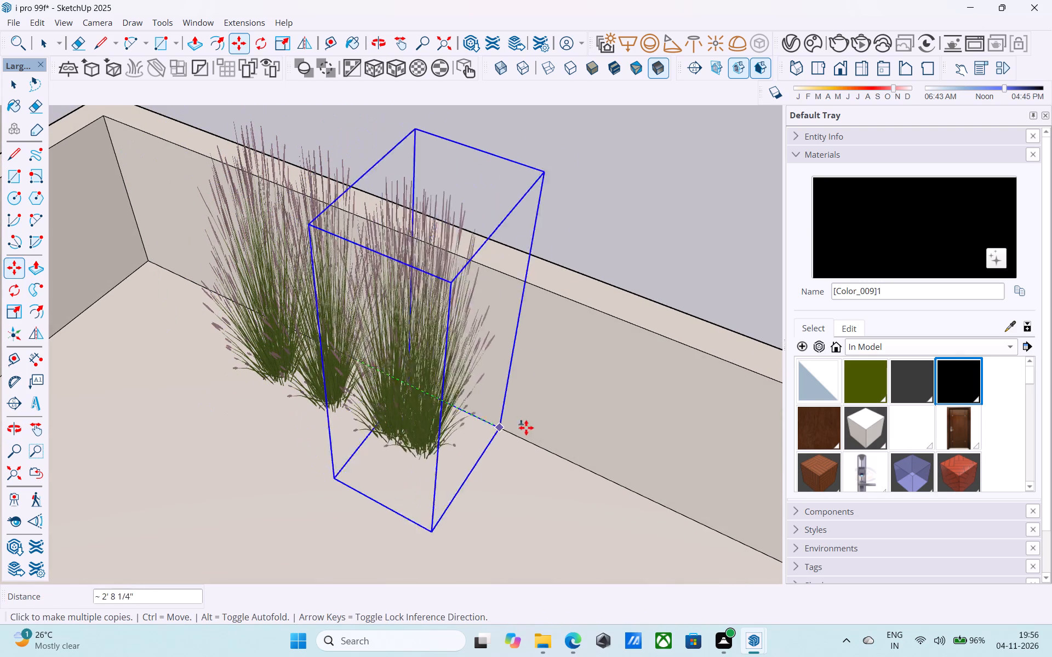
{"action": "left_click", "coordinate": [533, 447]}
{"action": "middle_click_drag", "start_coordinate": [537, 447], "coordinate": [411, 364], "text": "shift"}
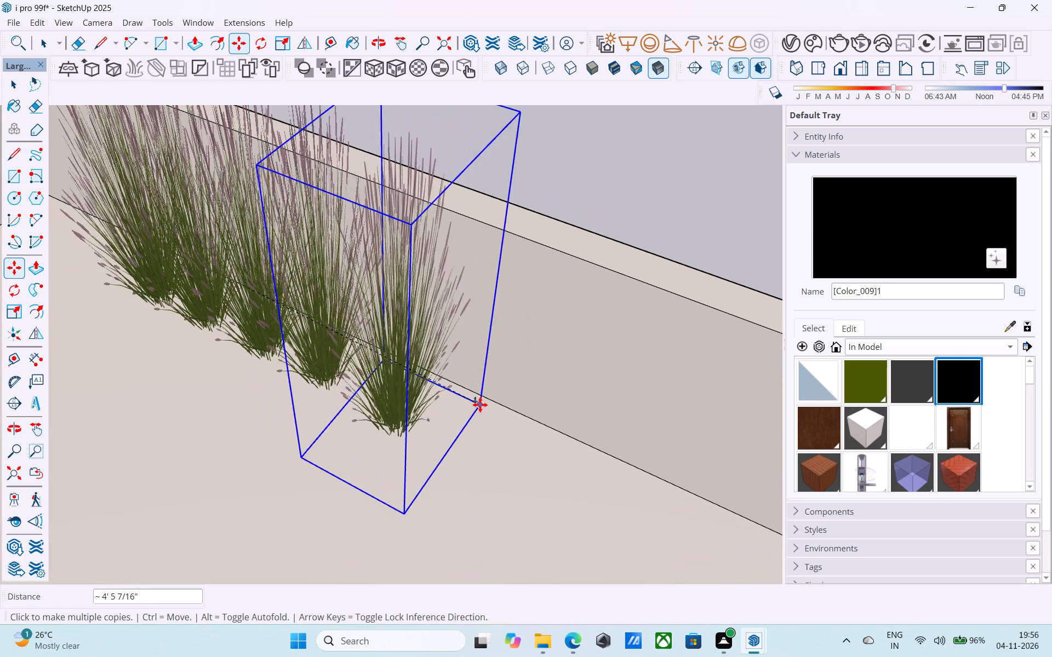
{"action": "left_click", "coordinate": [470, 399]}
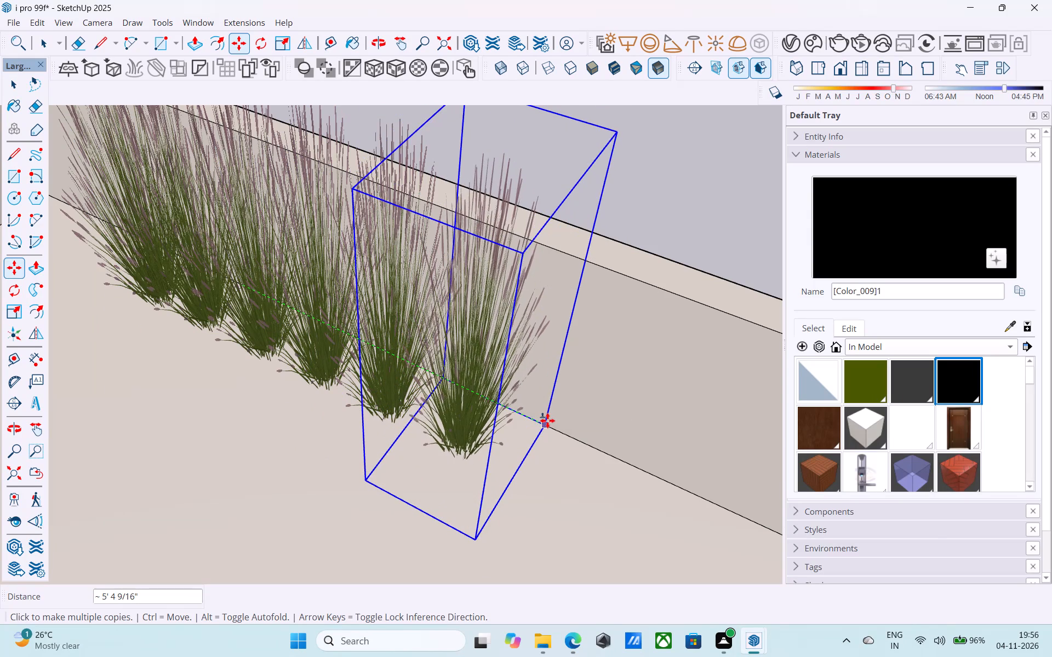
{"action": "left_click", "coordinate": [547, 420]}
{"action": "left_click", "coordinate": [627, 467]}
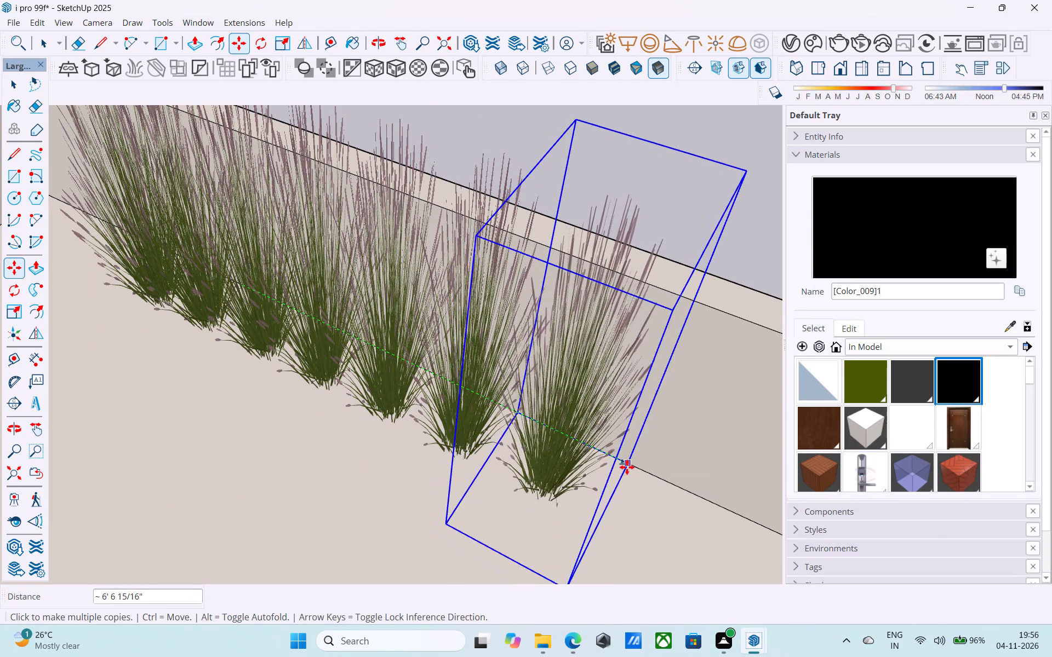
{"action": "left_click", "coordinate": [711, 509]}
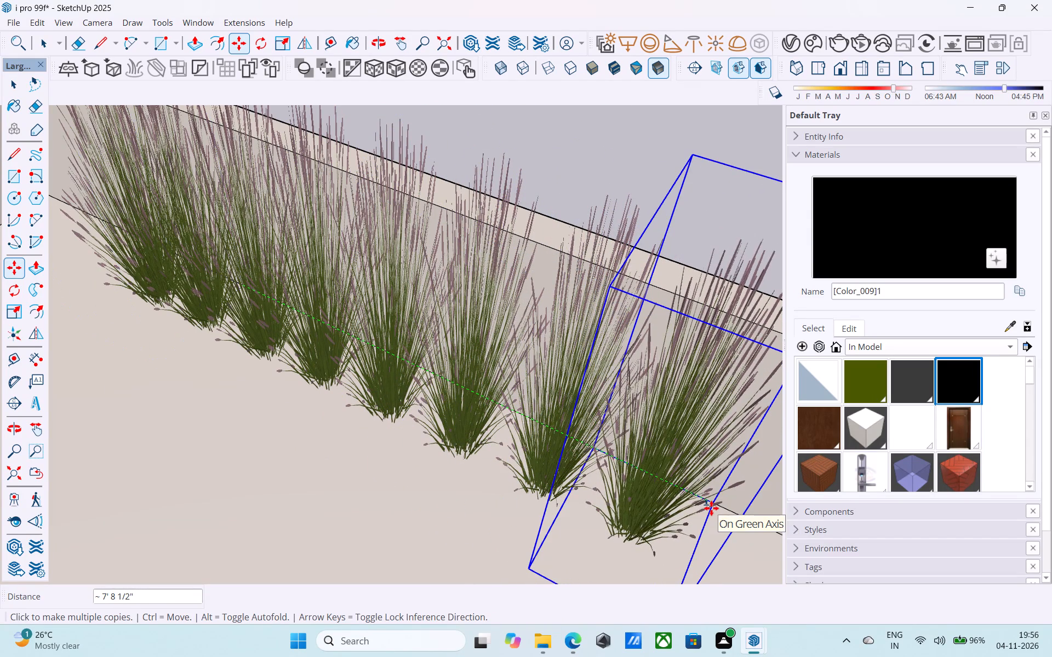
{"action": "scroll", "coordinate": [711, 508], "scroll_direction": "down", "scroll_amount": 3}
{"action": "middle_click_drag", "start_coordinate": [711, 508], "coordinate": [632, 494]}
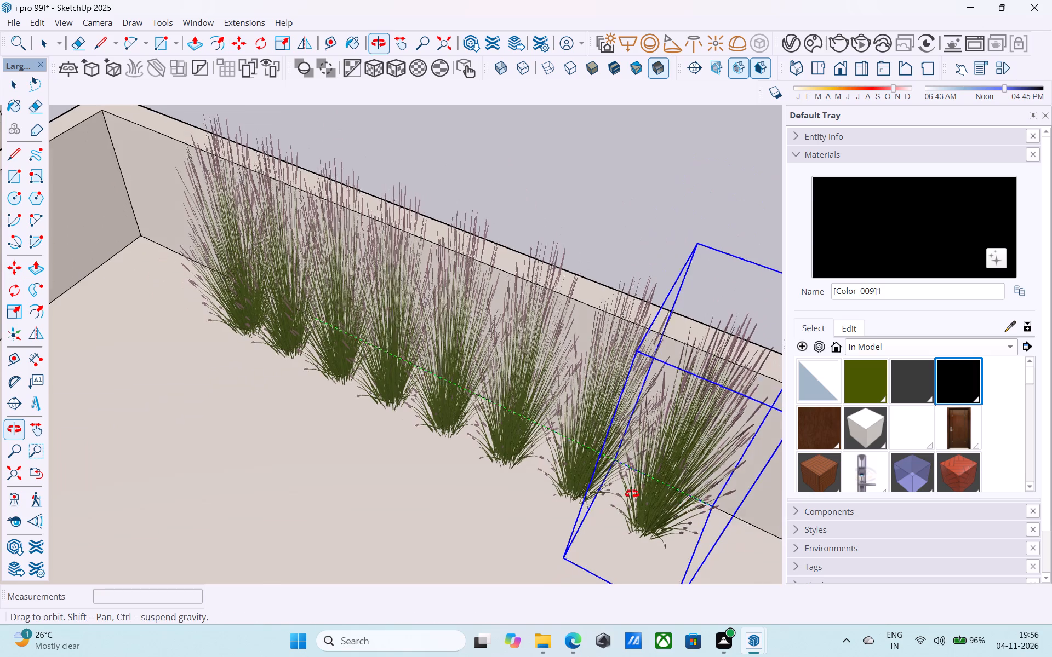
{"action": "middle_click_drag", "start_coordinate": [632, 494], "coordinate": [388, 476]}
{"action": "key", "text": "space"}
Examine the grass row on the roof from above and from ground level in front of the building.
{"action": "scroll", "coordinate": [604, 406], "scroll_direction": "down", "scroll_amount": 10}
{"action": "middle_click_drag", "start_coordinate": [603, 407], "coordinate": [581, 399]}
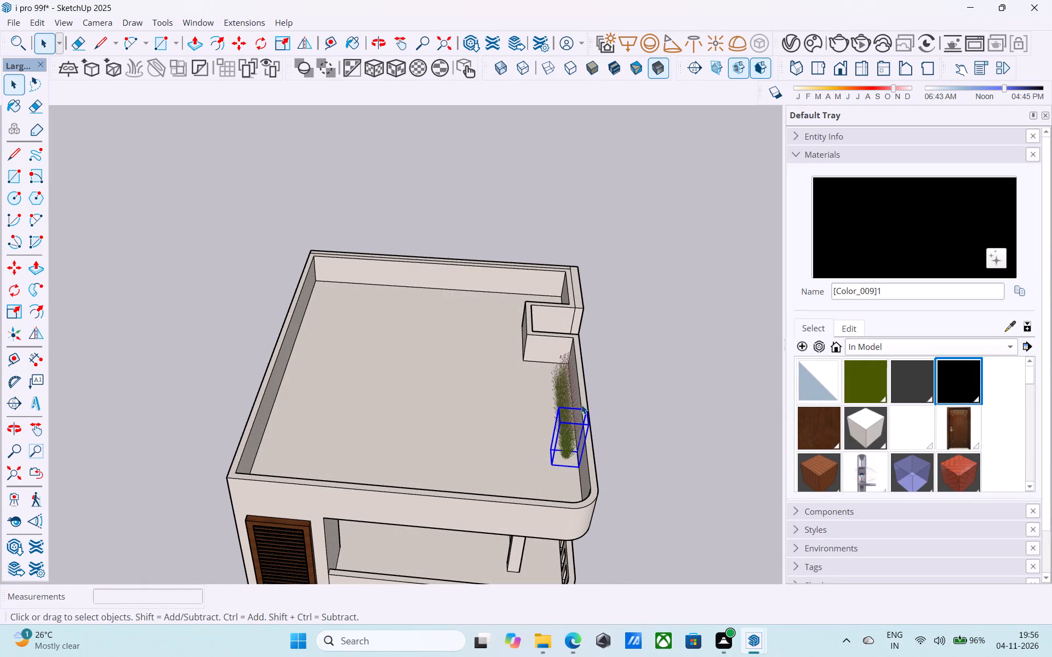
{"action": "middle_click_drag", "start_coordinate": [581, 405], "coordinate": [378, 315]}
{"action": "scroll", "coordinate": [537, 262], "scroll_direction": "down", "scroll_amount": 4}
{"action": "middle_click_drag", "start_coordinate": [535, 263], "coordinate": [512, 269]}
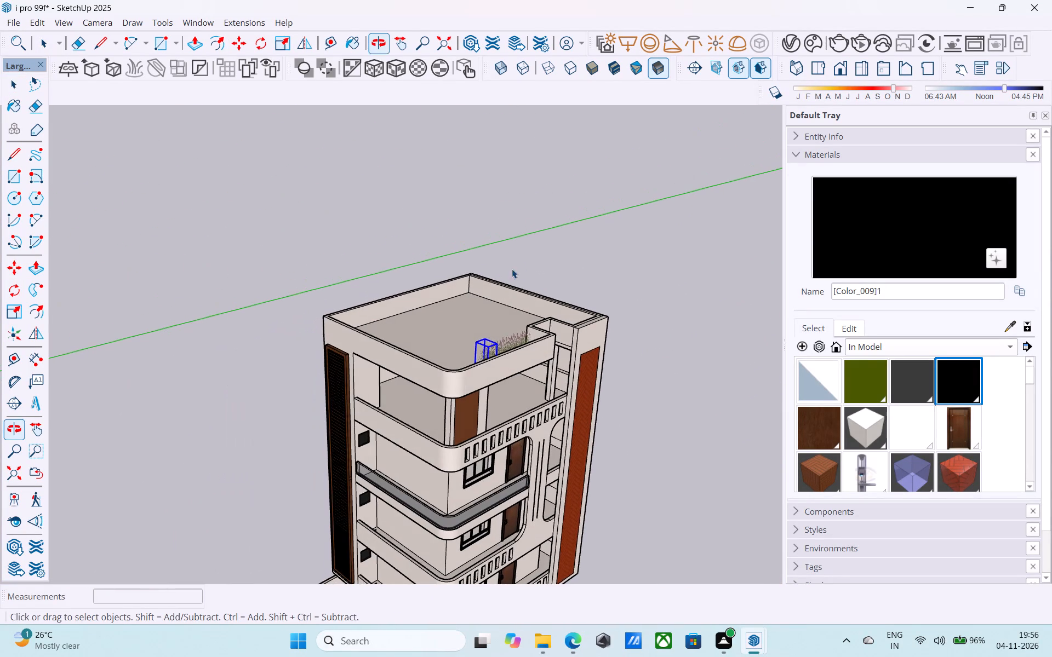
{"action": "left_click", "coordinate": [539, 263]}
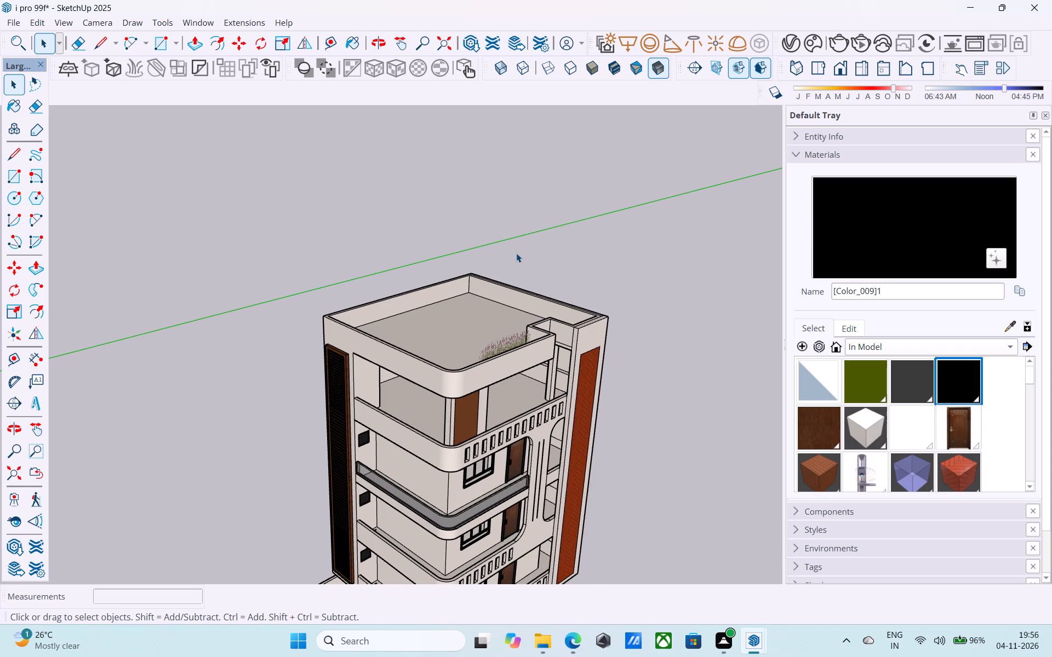
{"action": "scroll", "coordinate": [516, 253], "scroll_direction": "down", "scroll_amount": 3}
{"action": "middle_click_drag", "start_coordinate": [516, 253], "coordinate": [527, 212]}
{"action": "middle_click_drag", "start_coordinate": [527, 212], "coordinate": [495, 167]}
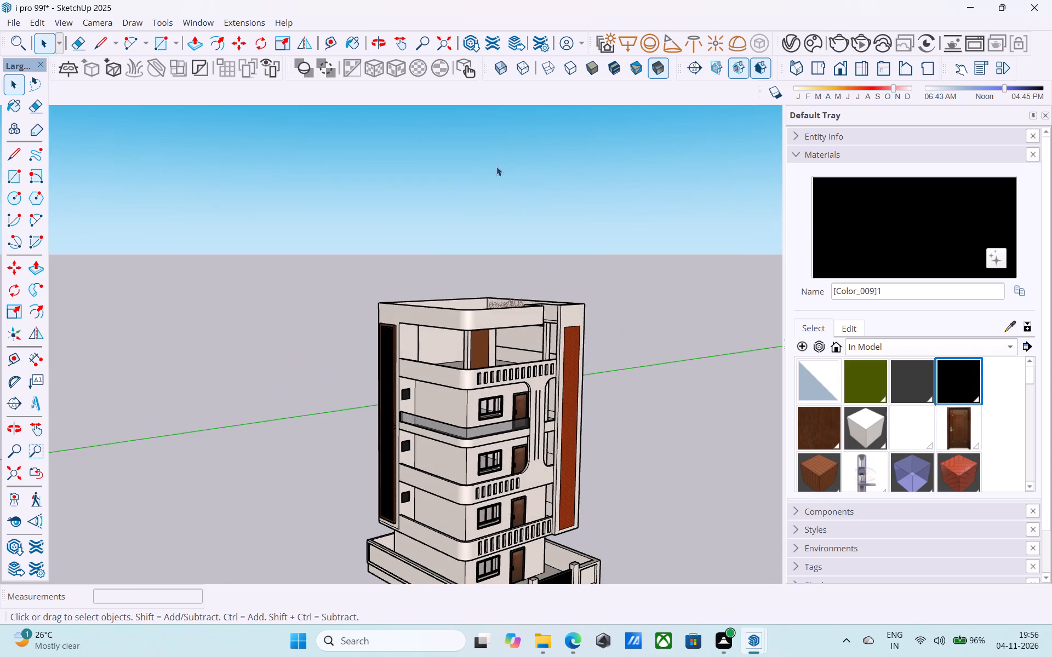
{"action": "middle_click_drag", "start_coordinate": [492, 170], "coordinate": [487, 164]}
{"action": "scroll", "coordinate": [467, 210], "scroll_direction": "down", "scroll_amount": 4}
{"action": "middle_click_drag", "start_coordinate": [467, 218], "coordinate": [472, 152]}
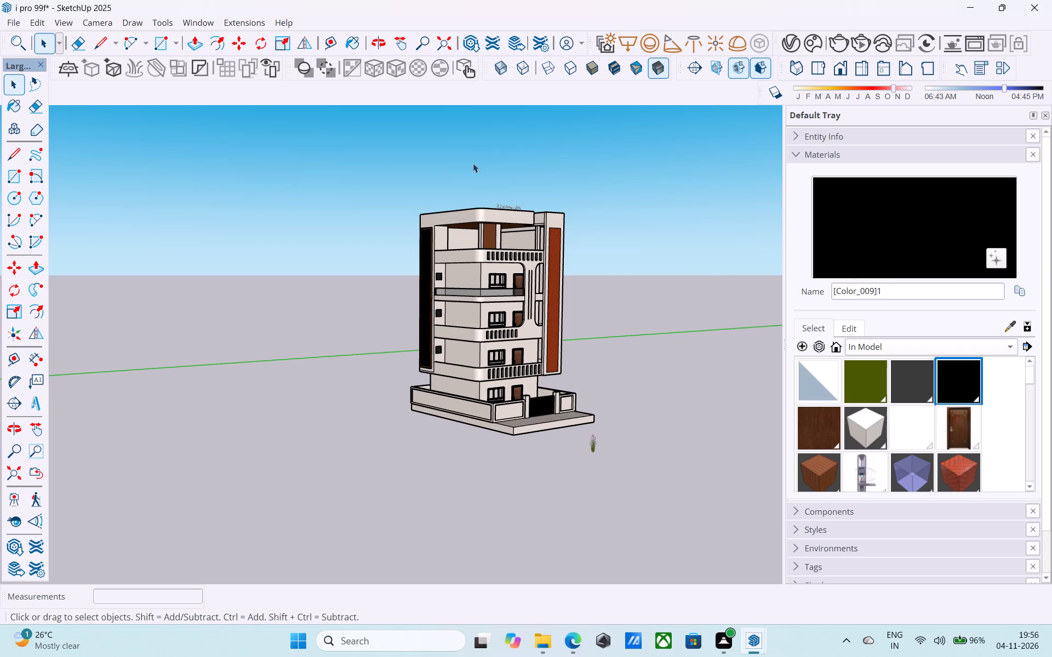
{"action": "middle_click_drag", "start_coordinate": [486, 250], "coordinate": [482, 224]}
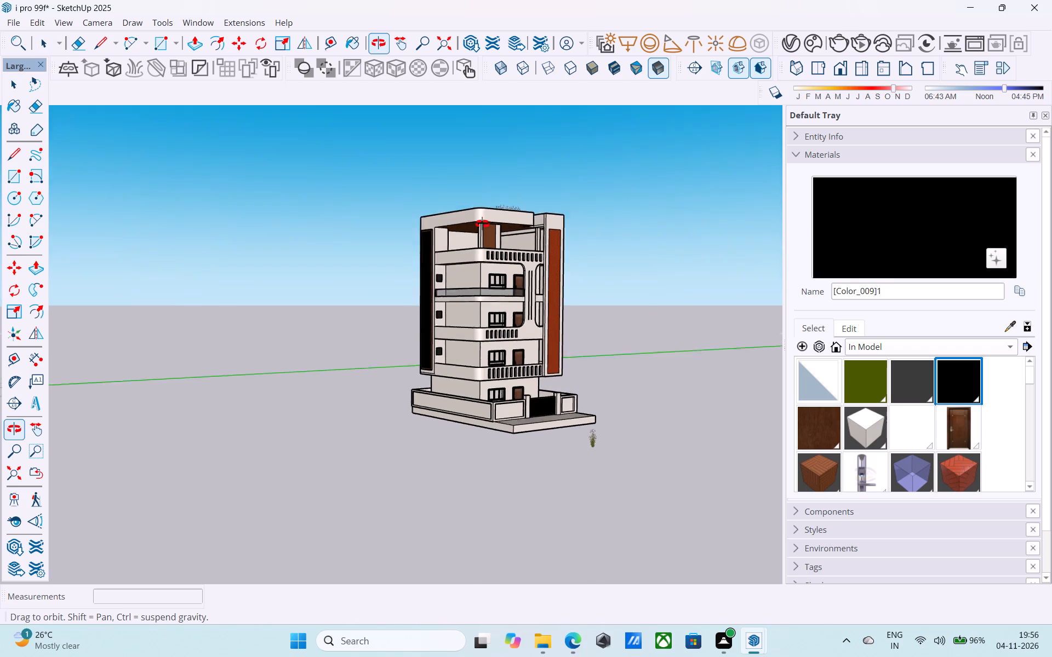
{"action": "middle_click_drag", "start_coordinate": [482, 224], "coordinate": [490, 257]}
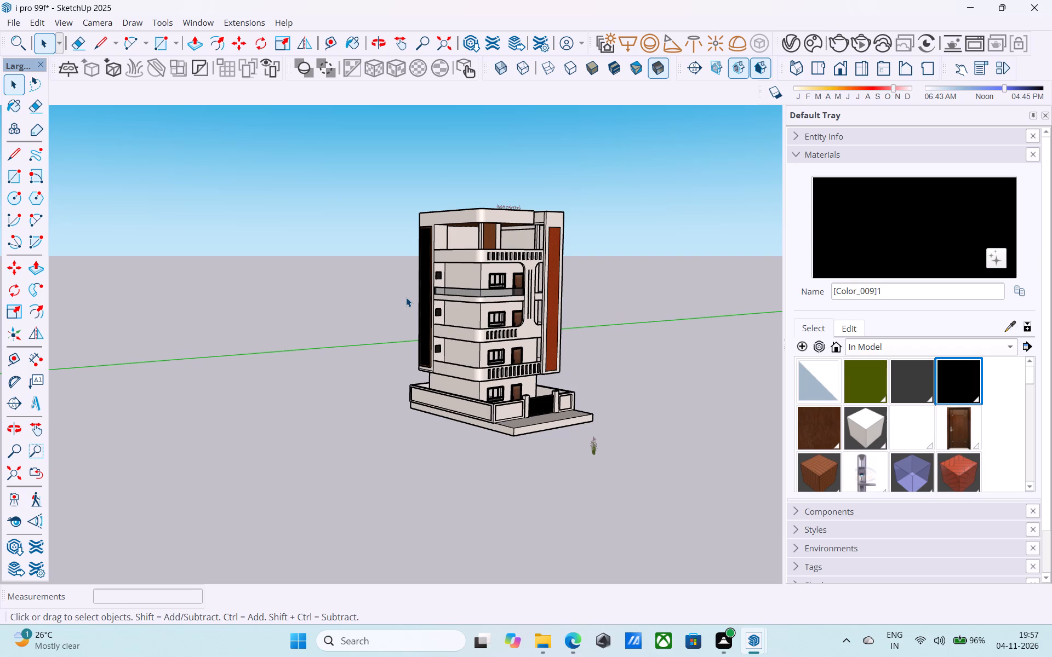
Delete the leftover grass clump standing on the ground in front of the building's entrance slab.
{"action": "middle_click_drag", "start_coordinate": [408, 297], "coordinate": [314, 286]}
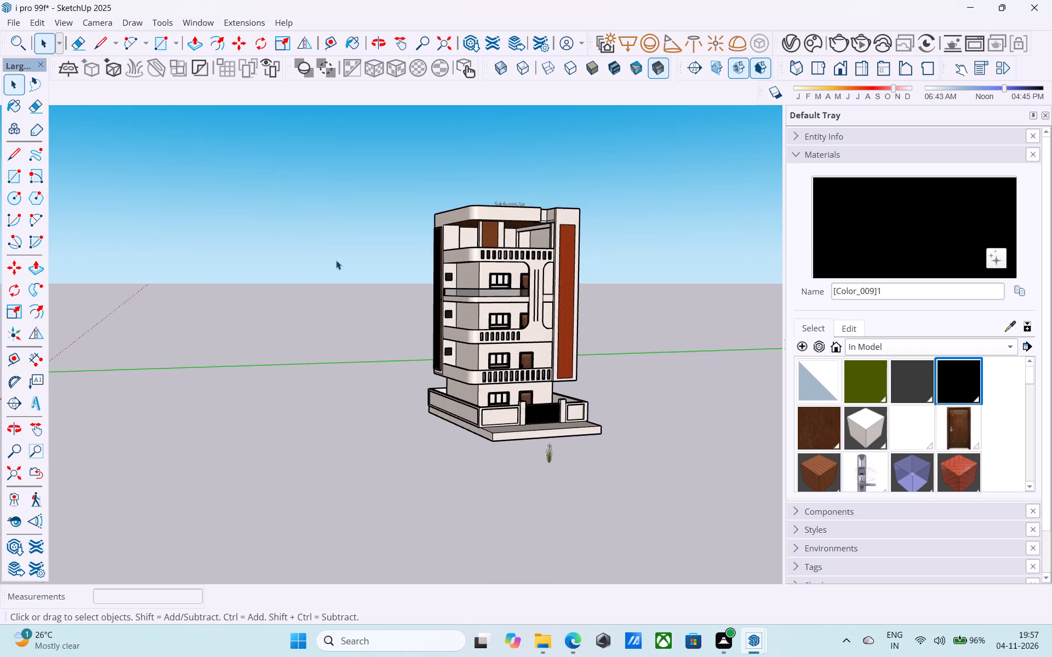
{"action": "scroll", "coordinate": [342, 263], "scroll_direction": "down", "scroll_amount": 3}
{"action": "middle_click_drag", "start_coordinate": [342, 264], "coordinate": [341, 336]}
{"action": "scroll", "coordinate": [503, 408], "scroll_direction": "up", "scroll_amount": 5}
{"action": "left_click_drag", "start_coordinate": [466, 460], "coordinate": [424, 433]}
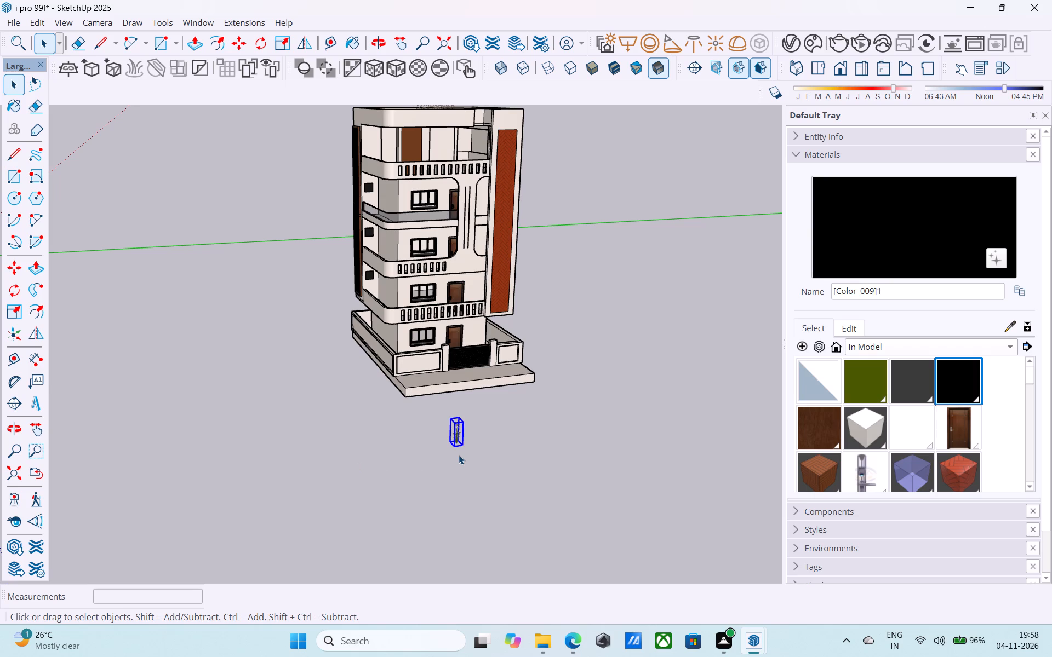
{"action": "key", "text": "Delete"}
Save the building model with the rooftop grass row in place.
{"action": "scroll", "coordinate": [463, 449], "scroll_direction": "down", "scroll_amount": 6}
{"action": "middle_click_drag", "start_coordinate": [454, 447], "coordinate": [417, 458]}
{"action": "scroll", "coordinate": [444, 315], "scroll_direction": "up", "scroll_amount": 5}
{"action": "key", "text": "space"}
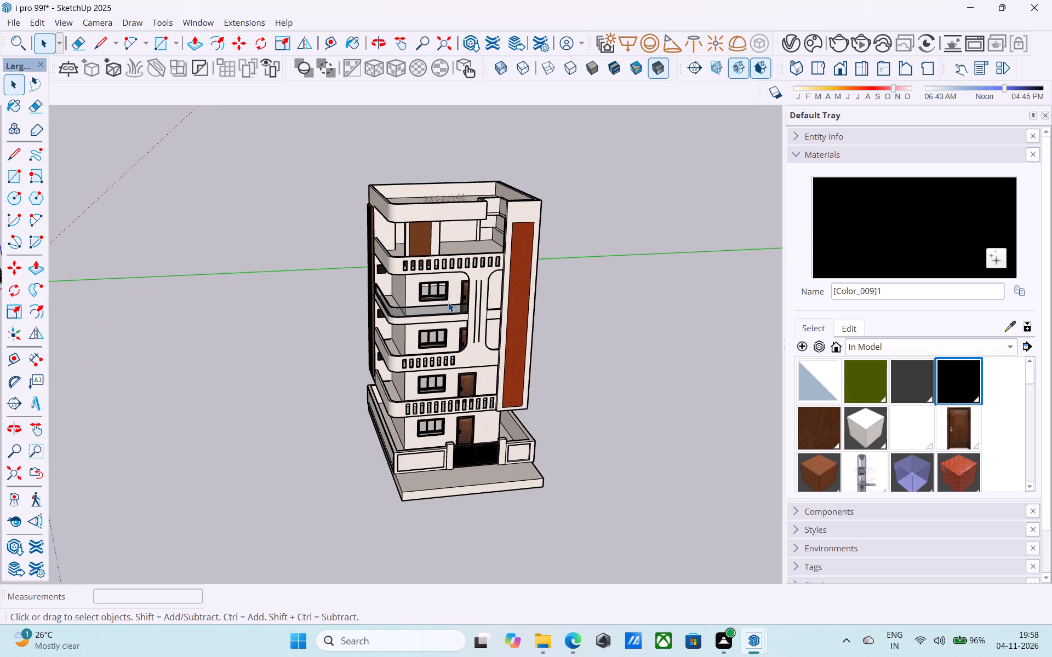
{"action": "key", "text": "ctrl+s"}
{"action": "left_click", "coordinate": [473, 405]}
{"action": "key", "text": "ctrl+s"}
{"action": "scroll", "coordinate": [474, 413], "scroll_direction": "down", "scroll_amount": 4}
{"action": "middle_click_drag", "start_coordinate": [473, 413], "coordinate": [414, 417], "text": "shift"}
{"action": "scroll", "coordinate": [447, 421], "scroll_direction": "up", "scroll_amount": 4}
{"action": "scroll", "coordinate": [460, 422], "scroll_direction": "down", "scroll_amount": 4}
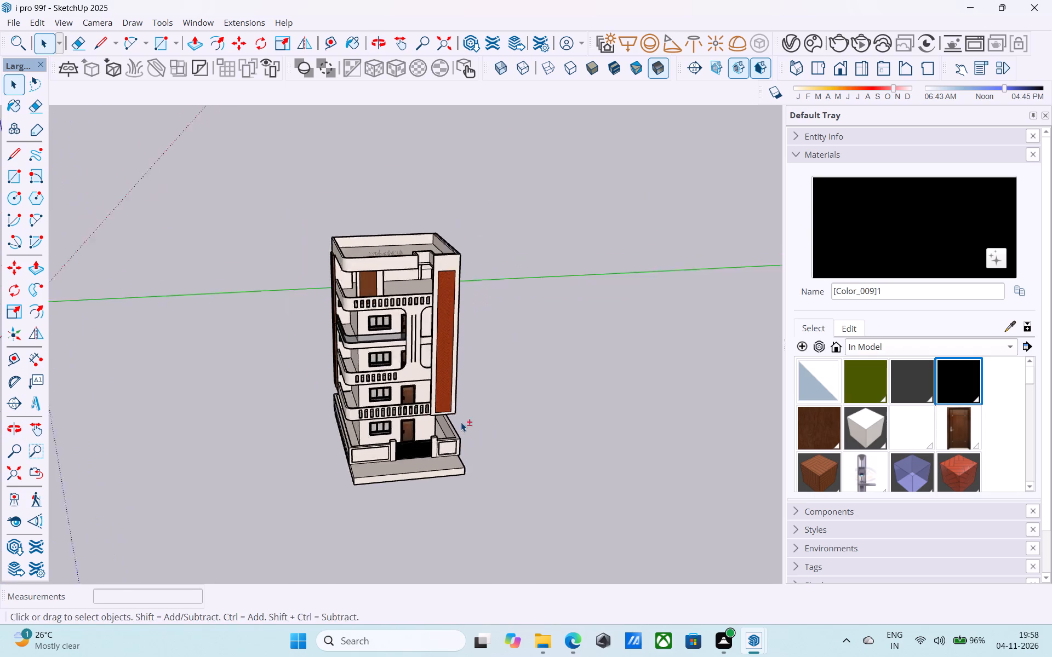
{"action": "middle_click_drag", "start_coordinate": [461, 422], "coordinate": [358, 414], "text": "shift"}
{"action": "scroll", "coordinate": [432, 414], "scroll_direction": "up", "scroll_amount": 5}
{"action": "middle_click_drag", "start_coordinate": [528, 446], "coordinate": [578, 503], "text": "shift"}
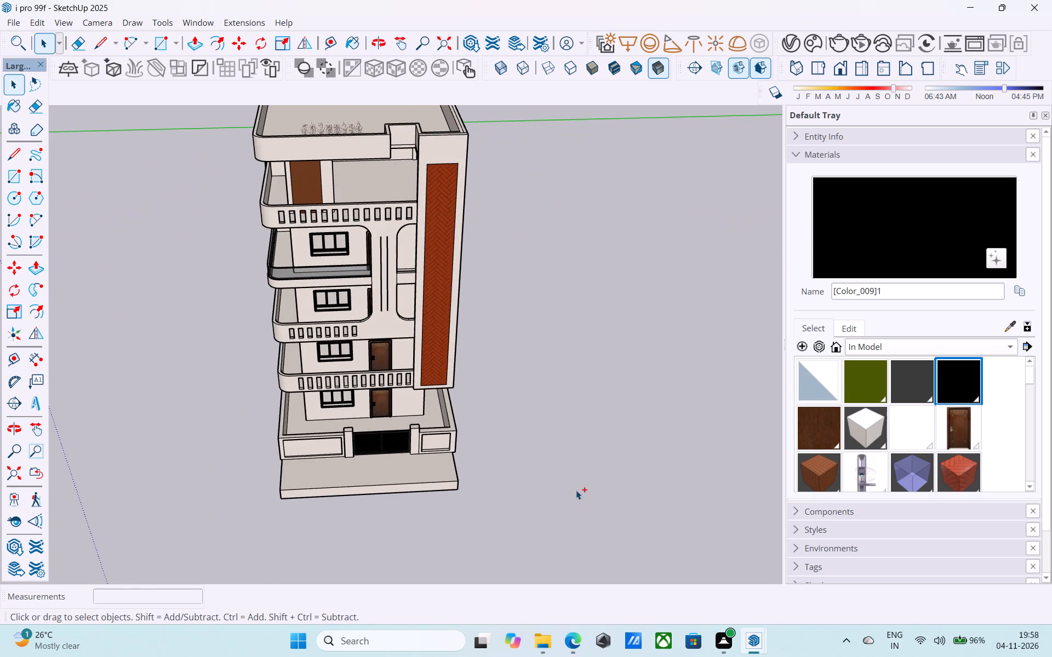
{"action": "key", "text": "ctrl+s"}
Examine the building's front and side facades, the top-floor terrace and the grass above the roof parapet.
{"action": "scroll", "coordinate": [569, 430], "scroll_direction": "down", "scroll_amount": 5}
{"action": "middle_click_drag", "start_coordinate": [564, 430], "coordinate": [578, 341]}
{"action": "scroll", "coordinate": [433, 202], "scroll_direction": "up", "scroll_amount": 5}
{"action": "middle_click_drag", "start_coordinate": [432, 316], "coordinate": [432, 296]}
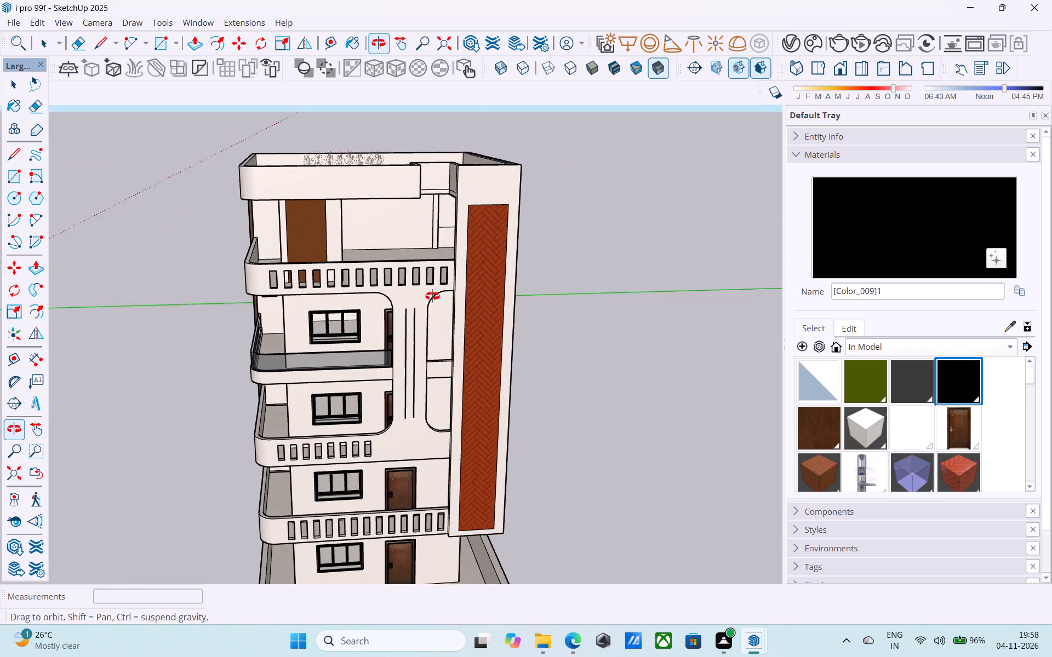
{"action": "middle_click_drag", "start_coordinate": [432, 296], "coordinate": [437, 280]}
{"action": "middle_click_drag", "start_coordinate": [437, 280], "coordinate": [426, 269]}
{"action": "scroll", "coordinate": [436, 260], "scroll_direction": "down", "scroll_amount": 6}
{"action": "middle_click_drag", "start_coordinate": [437, 281], "coordinate": [527, 256]}
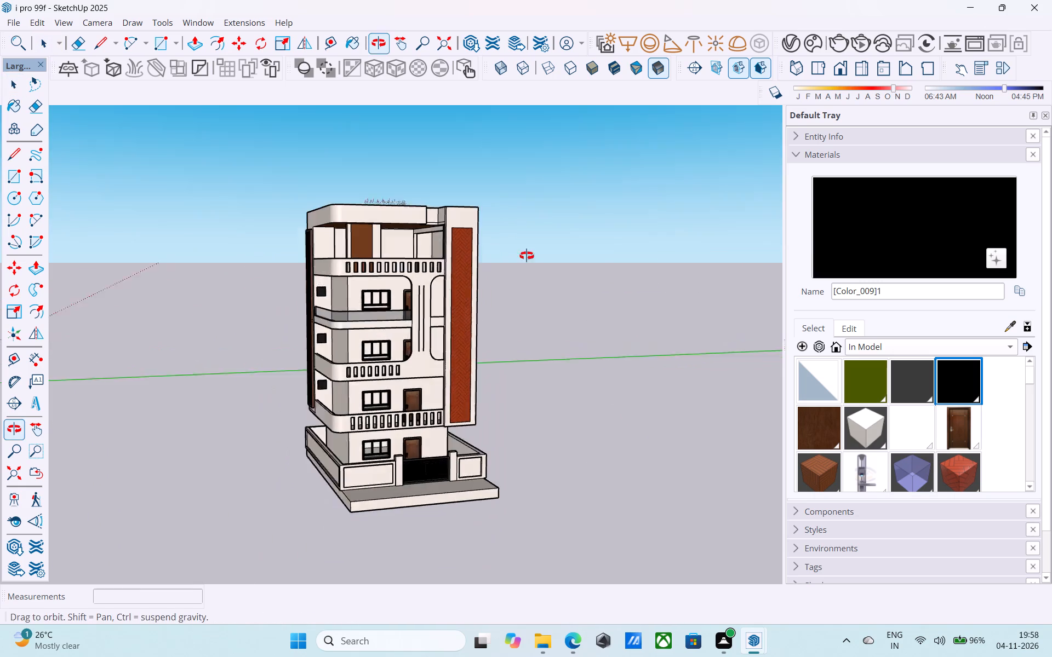
{"action": "middle_click_drag", "start_coordinate": [527, 256], "coordinate": [548, 249]}
{"action": "scroll", "coordinate": [399, 337], "scroll_direction": "up", "scroll_amount": 6}
{"action": "scroll", "coordinate": [399, 341], "scroll_direction": "down", "scroll_amount": 4}
{"action": "middle_click_drag", "start_coordinate": [365, 354], "coordinate": [695, 350]}
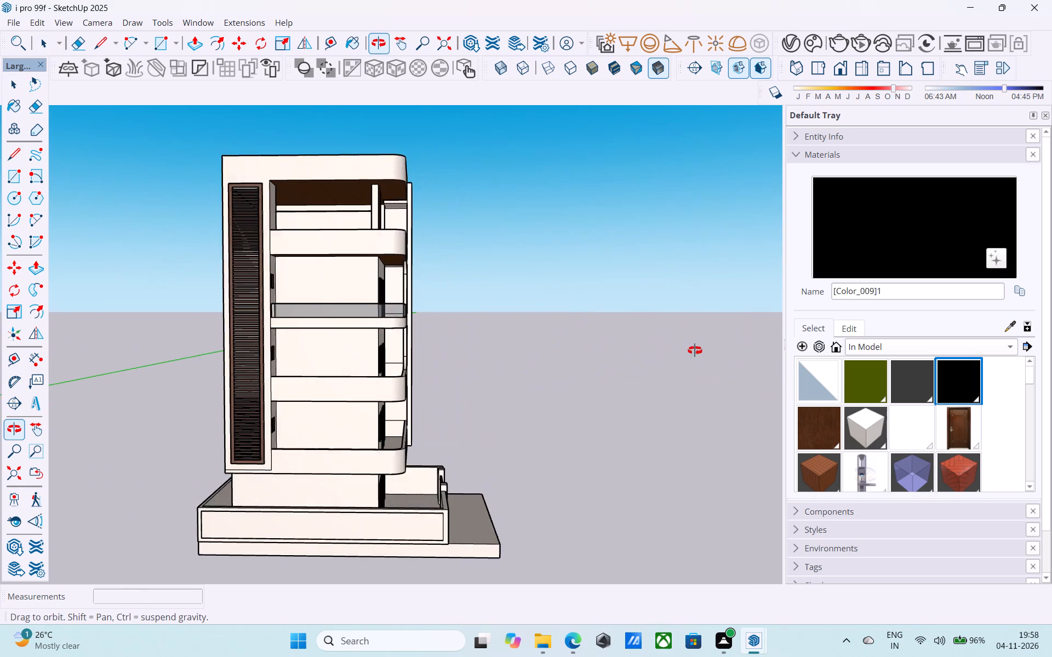
{"action": "middle_click_drag", "start_coordinate": [695, 350], "coordinate": [416, 373]}
{"action": "scroll", "coordinate": [416, 373], "scroll_direction": "down", "scroll_amount": 4}
{"action": "middle_click_drag", "start_coordinate": [412, 376], "coordinate": [381, 372]}
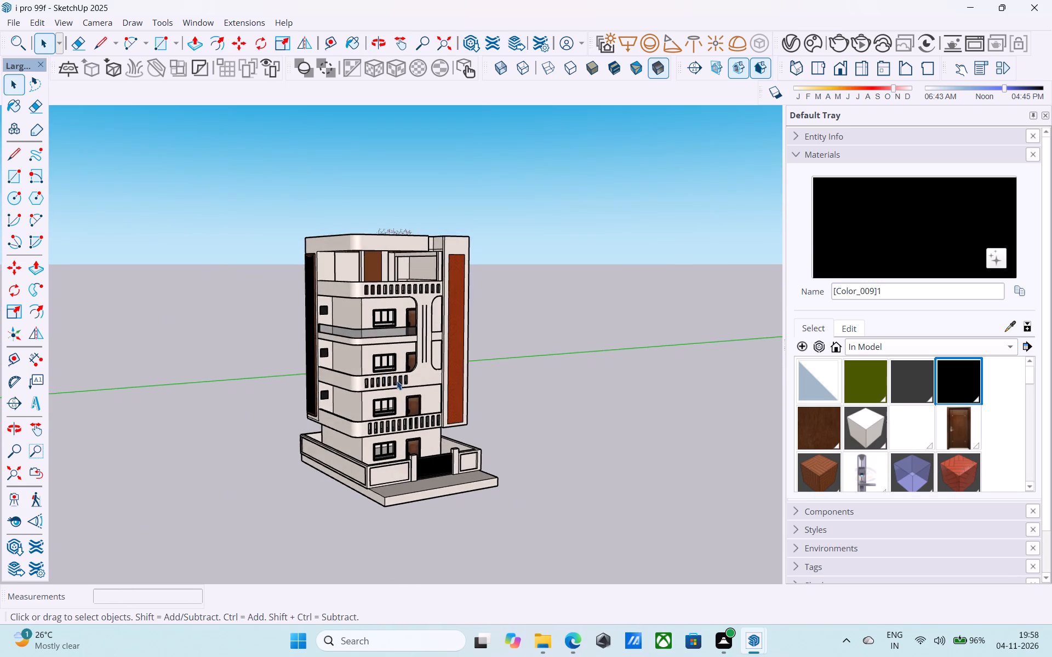
{"action": "scroll", "coordinate": [398, 382], "scroll_direction": "down", "scroll_amount": 6}
{"action": "middle_click_drag", "start_coordinate": [399, 385], "coordinate": [288, 417]}
{"action": "scroll", "coordinate": [399, 334], "scroll_direction": "up", "scroll_amount": 18}
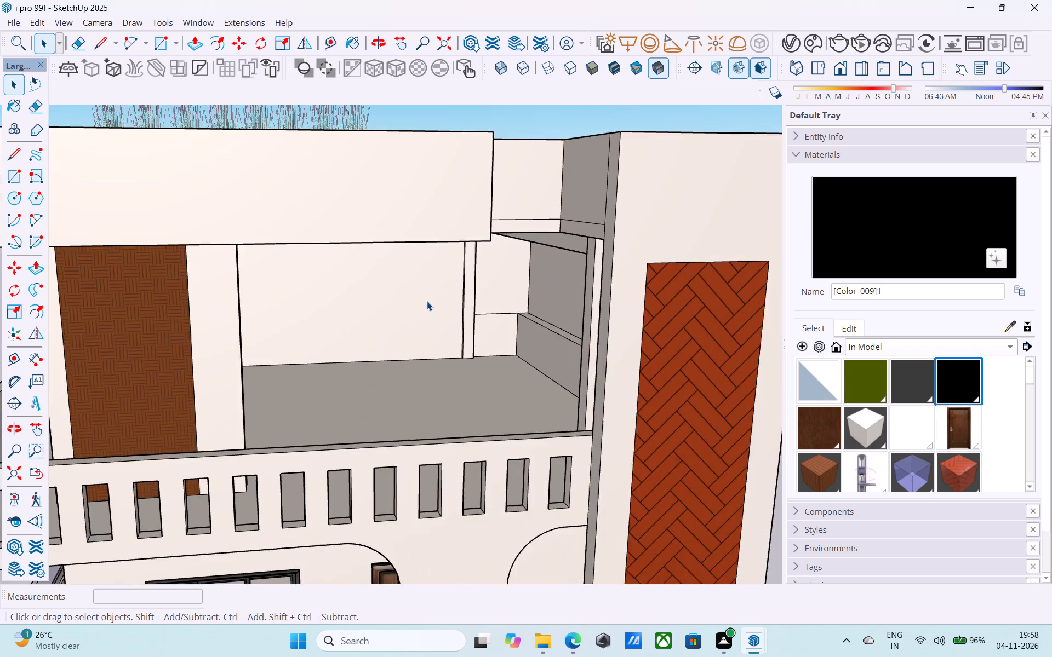
{"action": "middle_click_drag", "start_coordinate": [415, 310], "coordinate": [262, 359]}
{"action": "scroll", "coordinate": [263, 349], "scroll_direction": "down", "scroll_amount": 6}
{"action": "middle_click_drag", "start_coordinate": [474, 283], "coordinate": [529, 268]}
{"action": "scroll", "coordinate": [376, 306], "scroll_direction": "down", "scroll_amount": 5}
{"action": "middle_click_drag", "start_coordinate": [328, 333], "coordinate": [387, 299]}
{"action": "scroll", "coordinate": [383, 301], "scroll_direction": "down", "scroll_amount": 7}
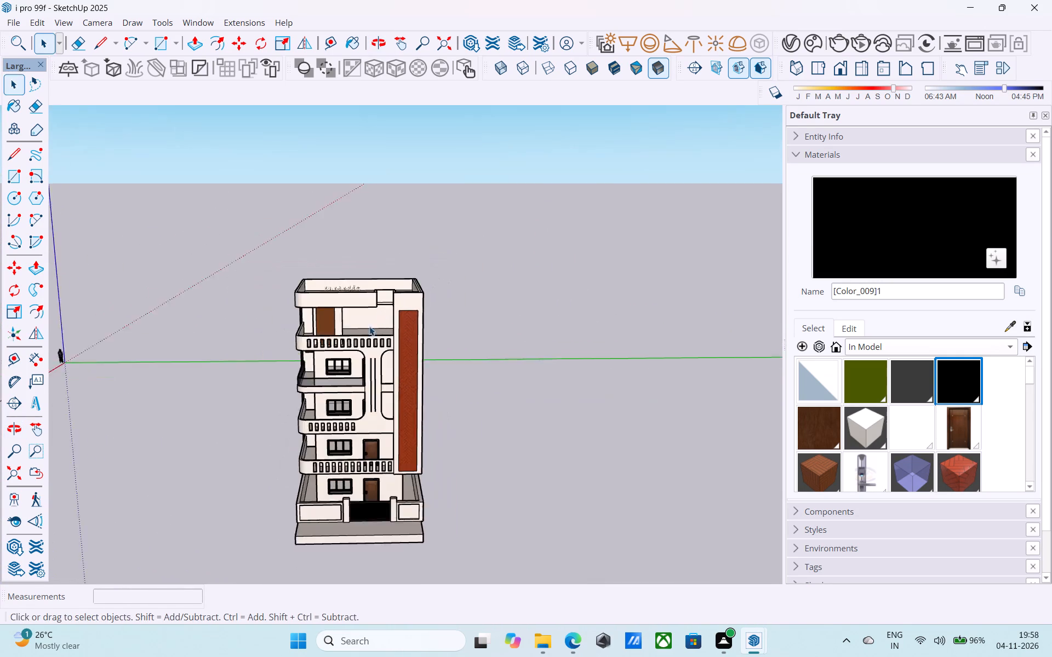
{"action": "middle_click_drag", "start_coordinate": [333, 351], "coordinate": [460, 344]}
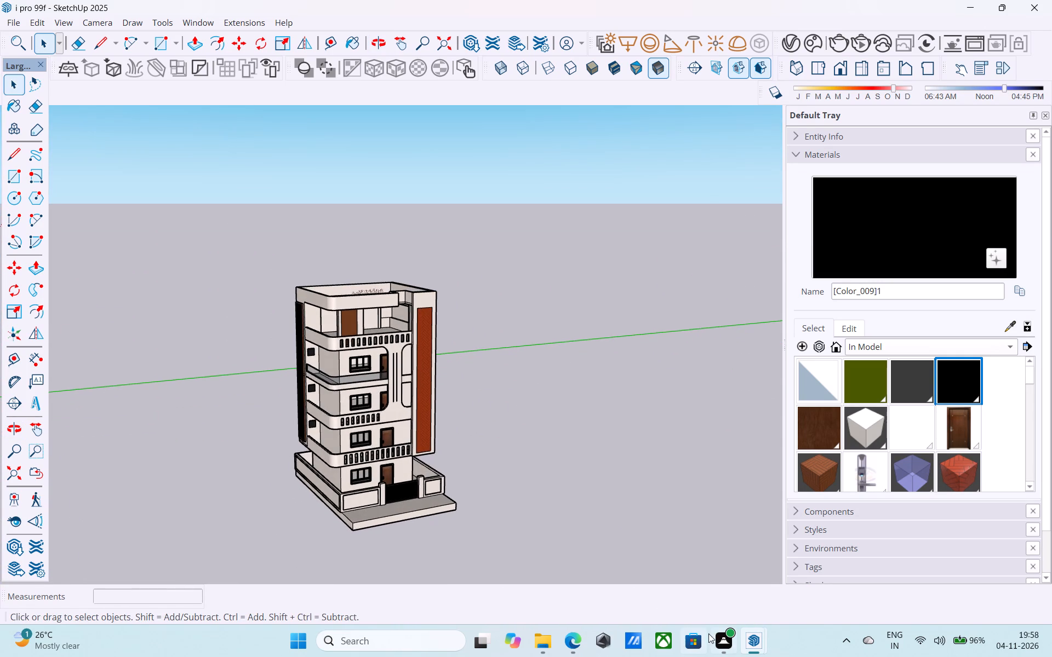